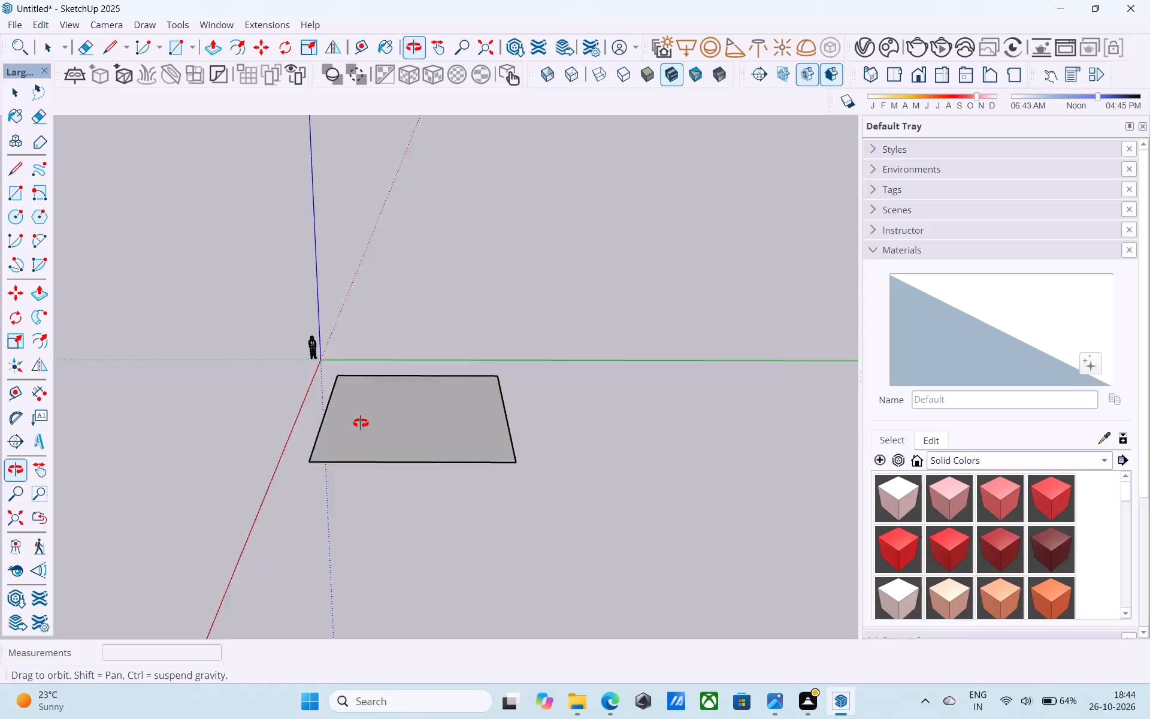
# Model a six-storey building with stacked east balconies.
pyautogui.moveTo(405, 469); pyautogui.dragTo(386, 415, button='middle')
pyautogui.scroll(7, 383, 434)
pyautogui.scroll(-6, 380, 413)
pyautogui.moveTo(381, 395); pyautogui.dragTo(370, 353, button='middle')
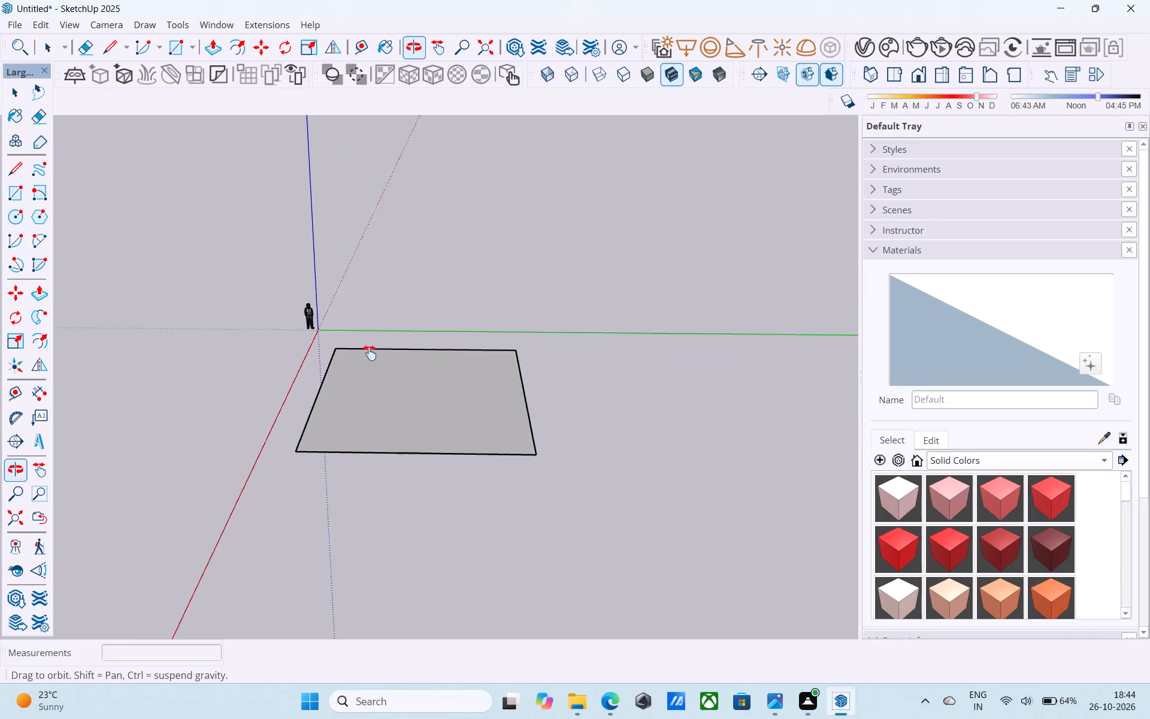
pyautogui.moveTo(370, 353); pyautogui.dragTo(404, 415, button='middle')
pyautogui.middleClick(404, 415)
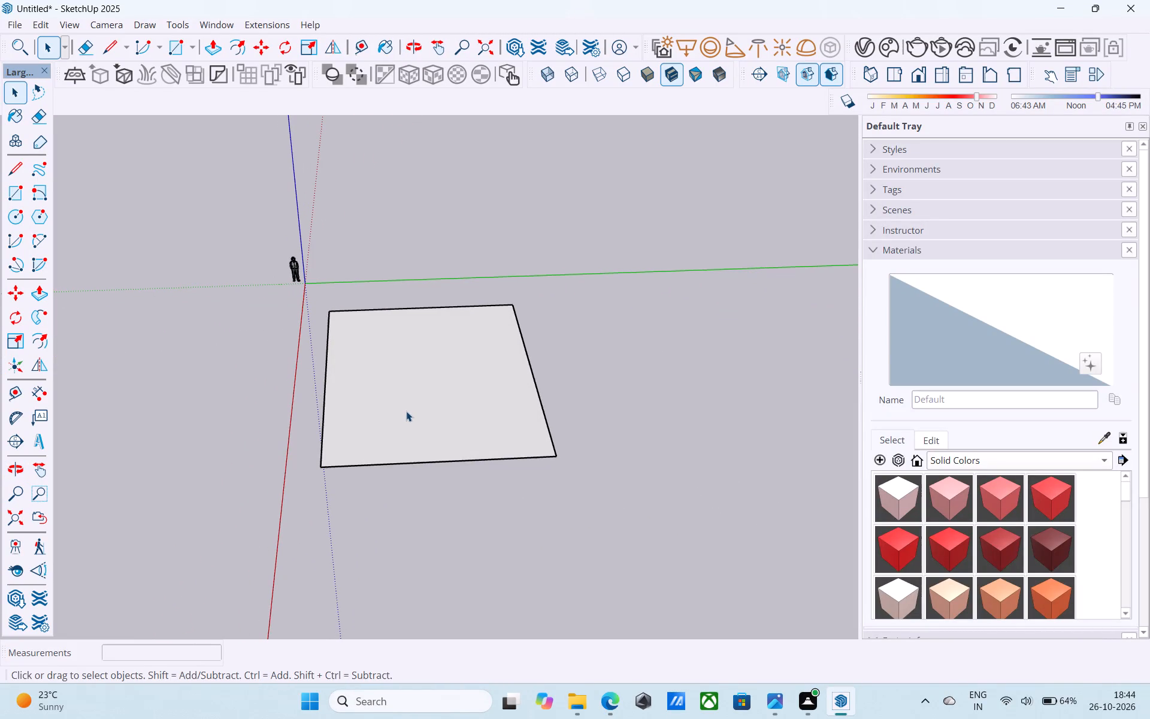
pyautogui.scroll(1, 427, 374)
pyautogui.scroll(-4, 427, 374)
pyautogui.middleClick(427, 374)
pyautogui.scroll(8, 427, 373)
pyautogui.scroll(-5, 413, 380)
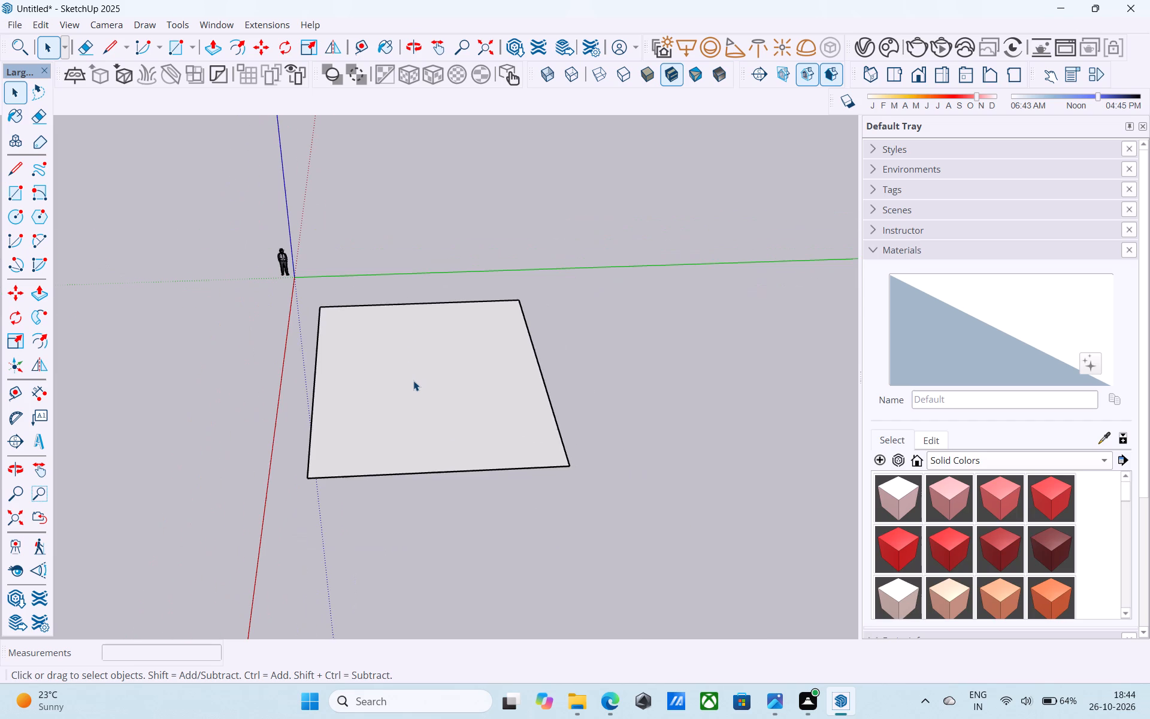
# Move the rectangular face about 240' away from the origin and clear the selection.
pyautogui.middleClick(413, 380)
pyautogui.click(413, 381)
pyautogui.press('m')
pyautogui.click(413, 381)
pyautogui.scroll(-7, 485, 436)
pyautogui.click(459, 416)
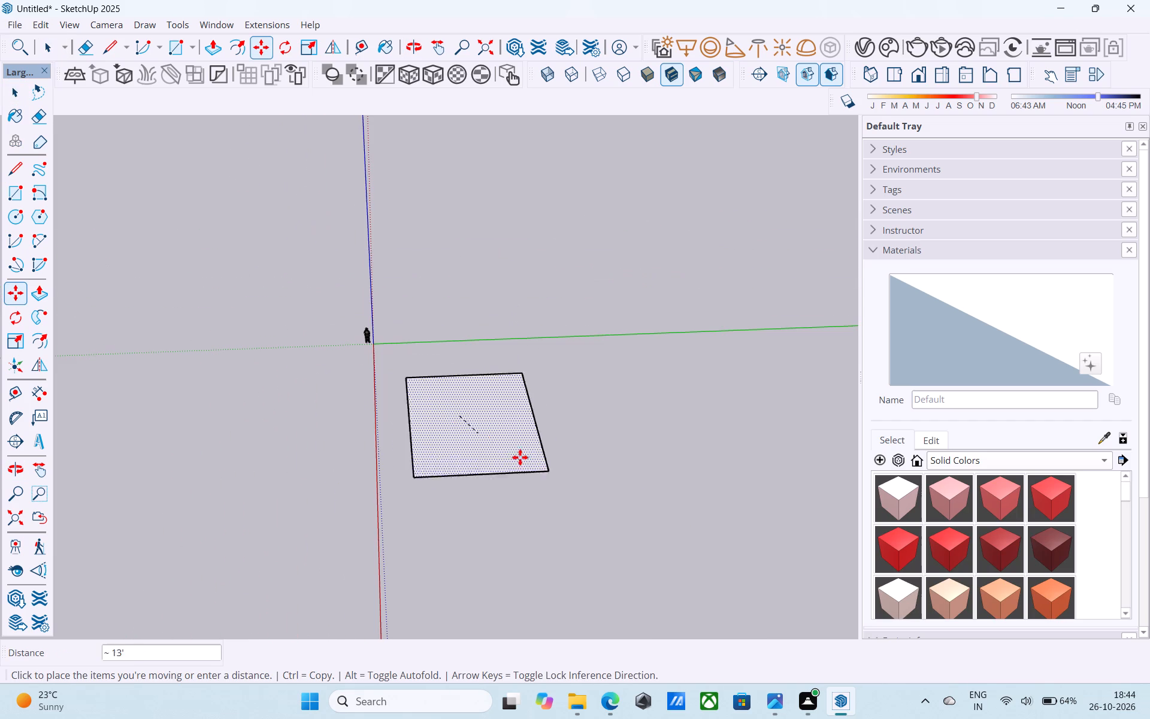
pyautogui.scroll(-19, 446, 418)
pyautogui.moveTo(486, 457); pyautogui.dragTo(406, 439, button='middle')
pyautogui.scroll(3, 453, 478)
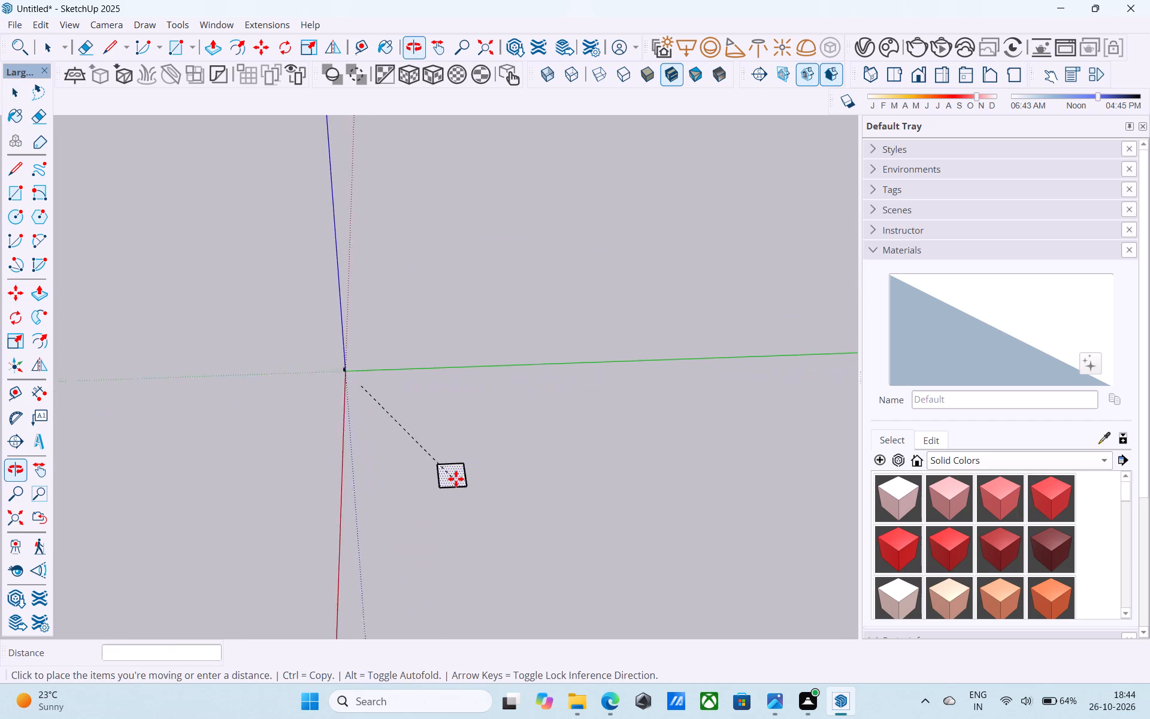
pyautogui.scroll(4, 456, 479)
pyautogui.keyDown('shift'); pyautogui.moveTo(482, 472); pyautogui.dragTo(431, 475, button='middle'); pyautogui.keyUp('shift')
pyautogui.click(420, 437)
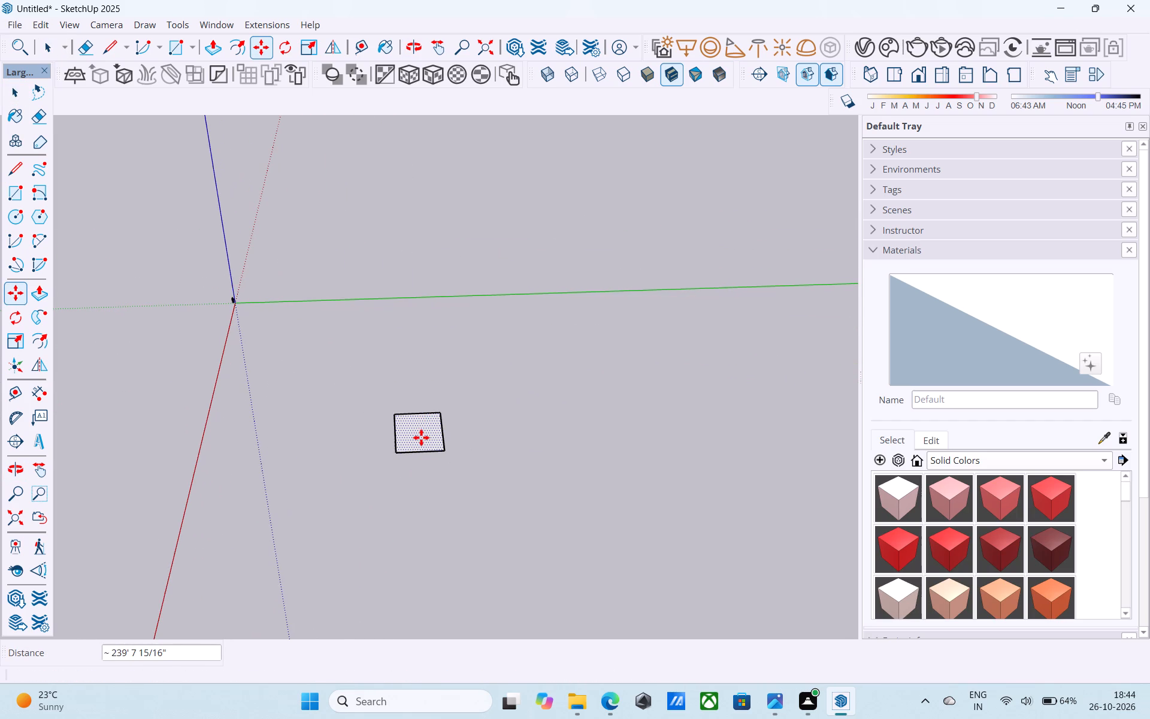
pyautogui.scroll(7, 419, 421)
pyautogui.scroll(-1, 413, 429)
pyautogui.scroll(5, 413, 430)
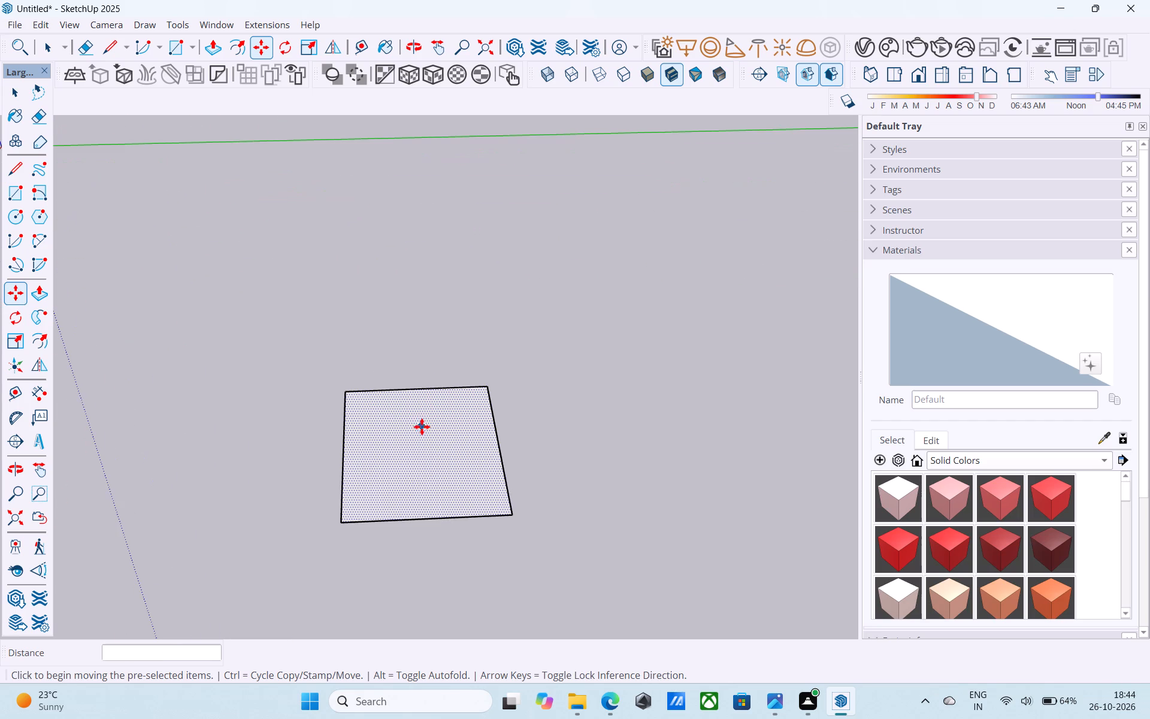
pyautogui.press('space')
pyautogui.click(461, 348)
# Copy the rectangle's front edge 25' inward across the face.
pyautogui.scroll(1, 419, 447)
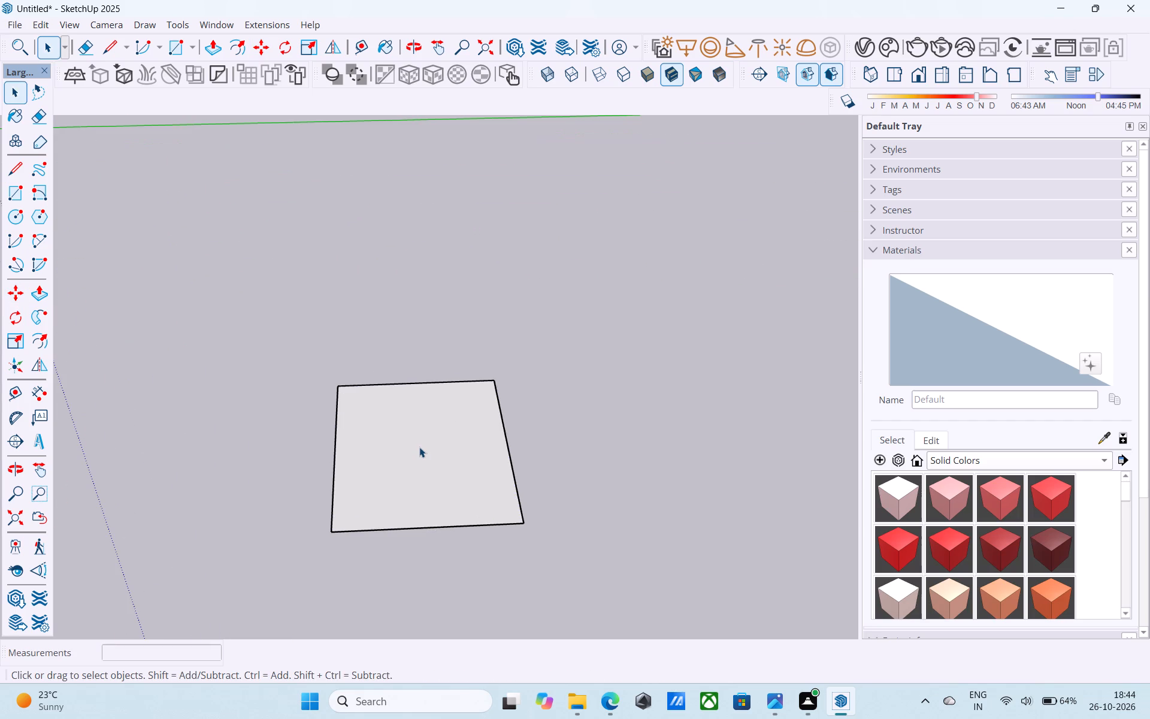
pyautogui.scroll(6, 426, 443)
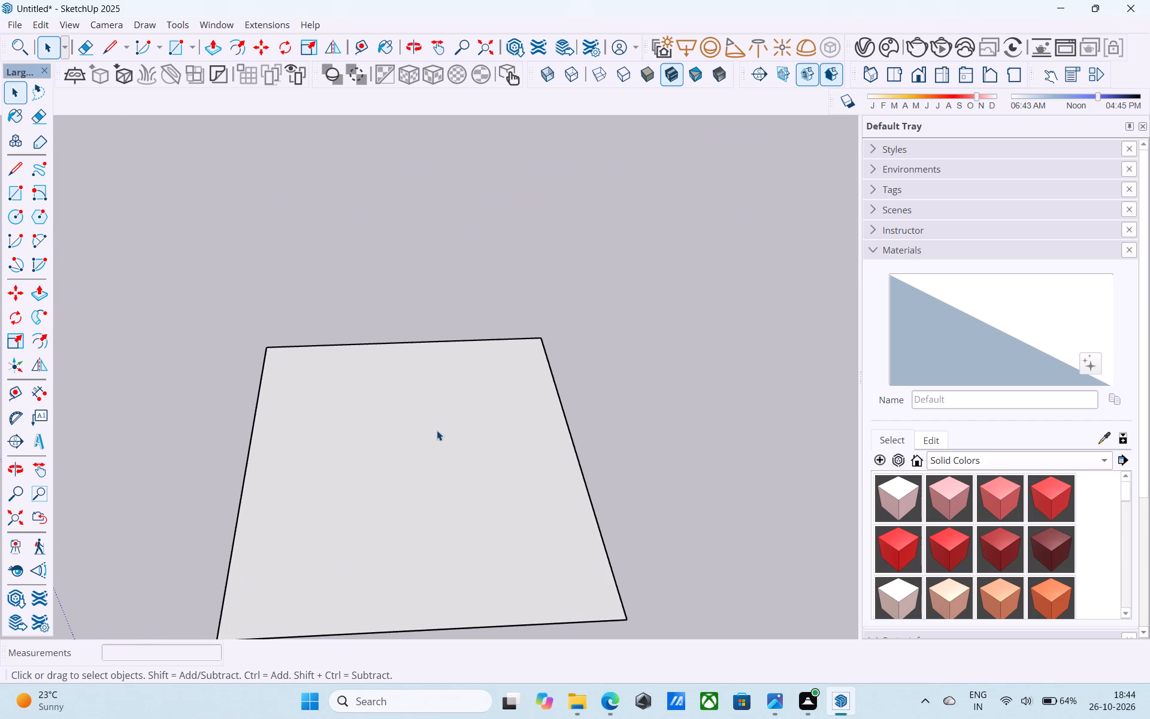
pyautogui.scroll(-7, 437, 430)
pyautogui.moveTo(435, 430); pyautogui.dragTo(449, 539, button='middle')
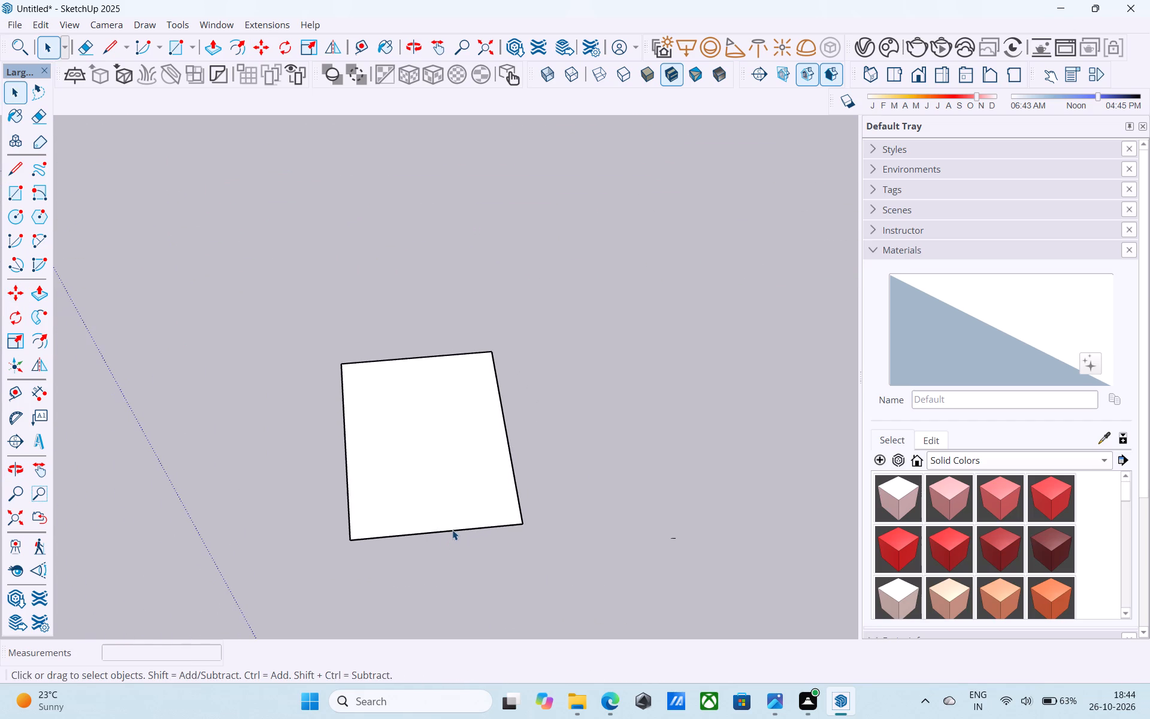
pyautogui.click(453, 531)
pyautogui.press('m')
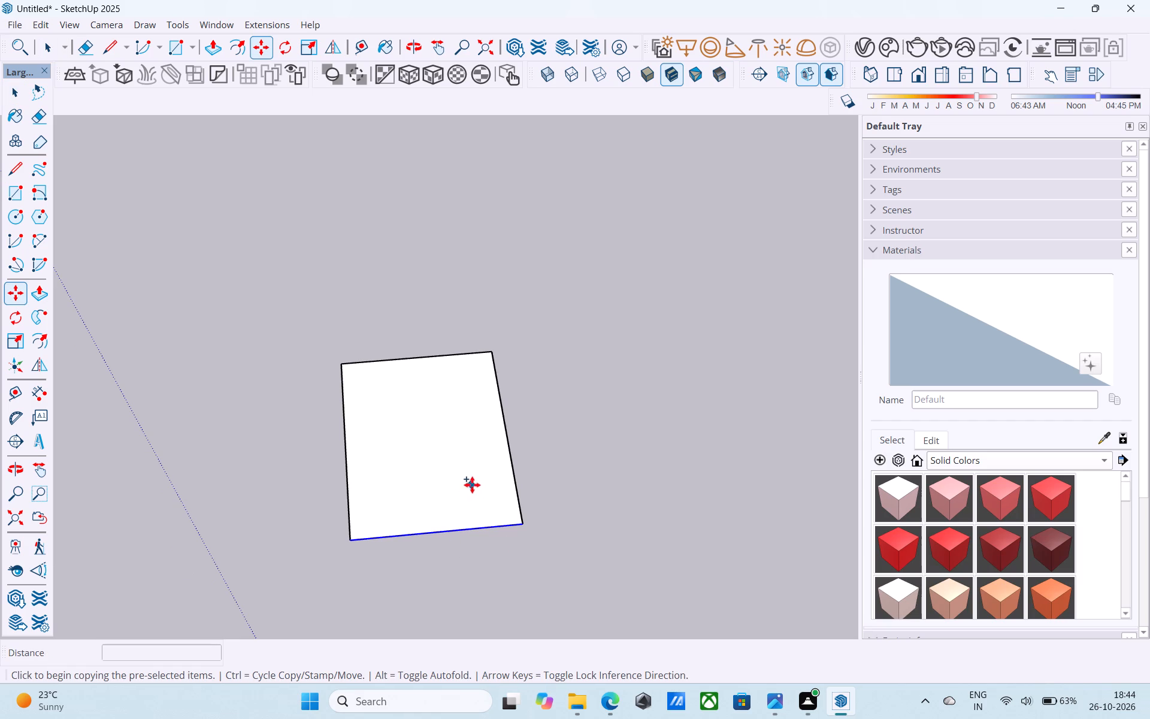
pyautogui.moveTo(522, 524); pyautogui.dragTo(519, 509)
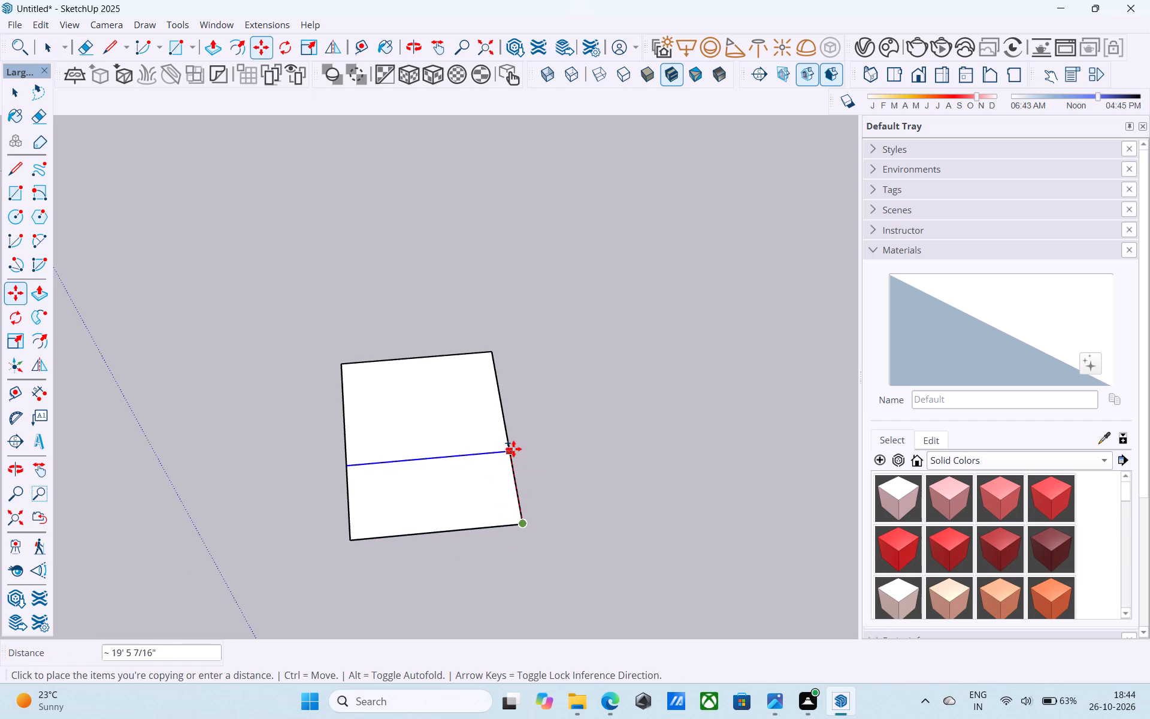
pyautogui.write("25'")
pyautogui.press('Return')
# Erase the rear and side edges beyond the copied line so only the 25' deep front rectangle remains.
pyautogui.press('e')
pyautogui.moveTo(510, 394); pyautogui.dragTo(461, 364)
pyautogui.moveTo(492, 360); pyautogui.dragTo(393, 285)
pyautogui.moveTo(385, 410); pyautogui.dragTo(245, 365)
pyautogui.moveTo(387, 473); pyautogui.dragTo(320, 300, button='middle')
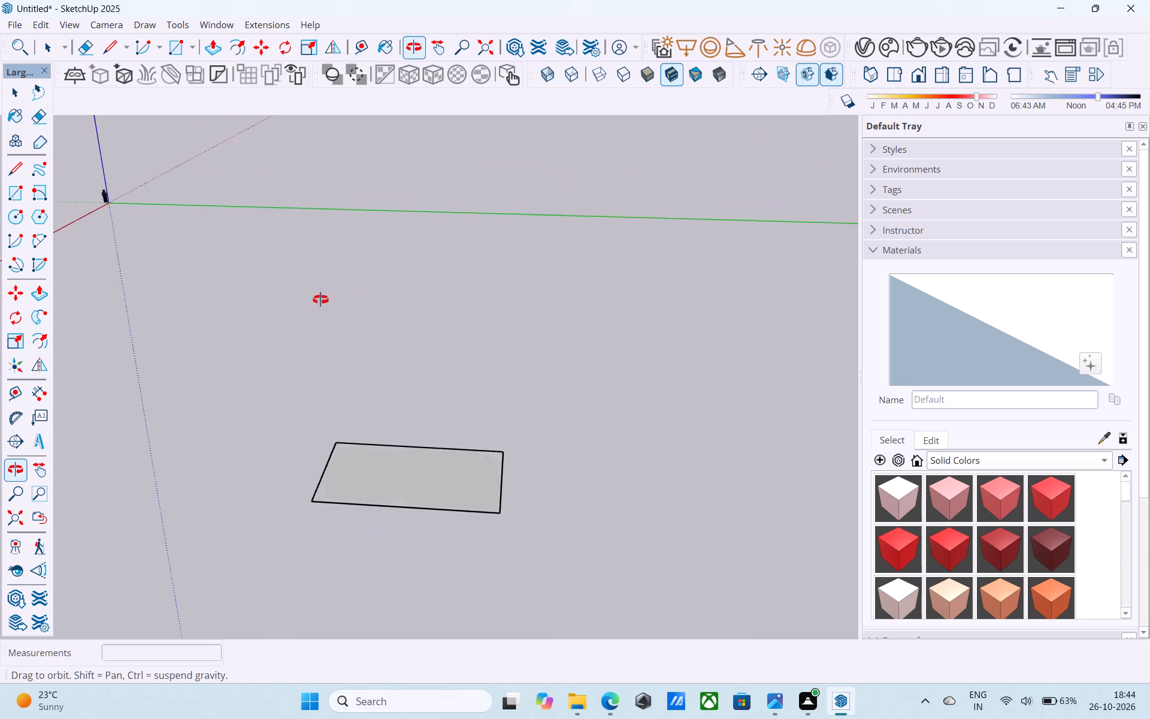
pyautogui.moveTo(320, 300); pyautogui.dragTo(423, 253, button='middle')
pyautogui.moveTo(386, 319); pyautogui.dragTo(268, 362, button='middle')
pyautogui.press('space')
# Copy the rectangle's long front edge 8' inward to split off a front strip.
pyautogui.scroll(-5, 339, 383)
pyautogui.moveTo(344, 396); pyautogui.dragTo(359, 521, button='middle')
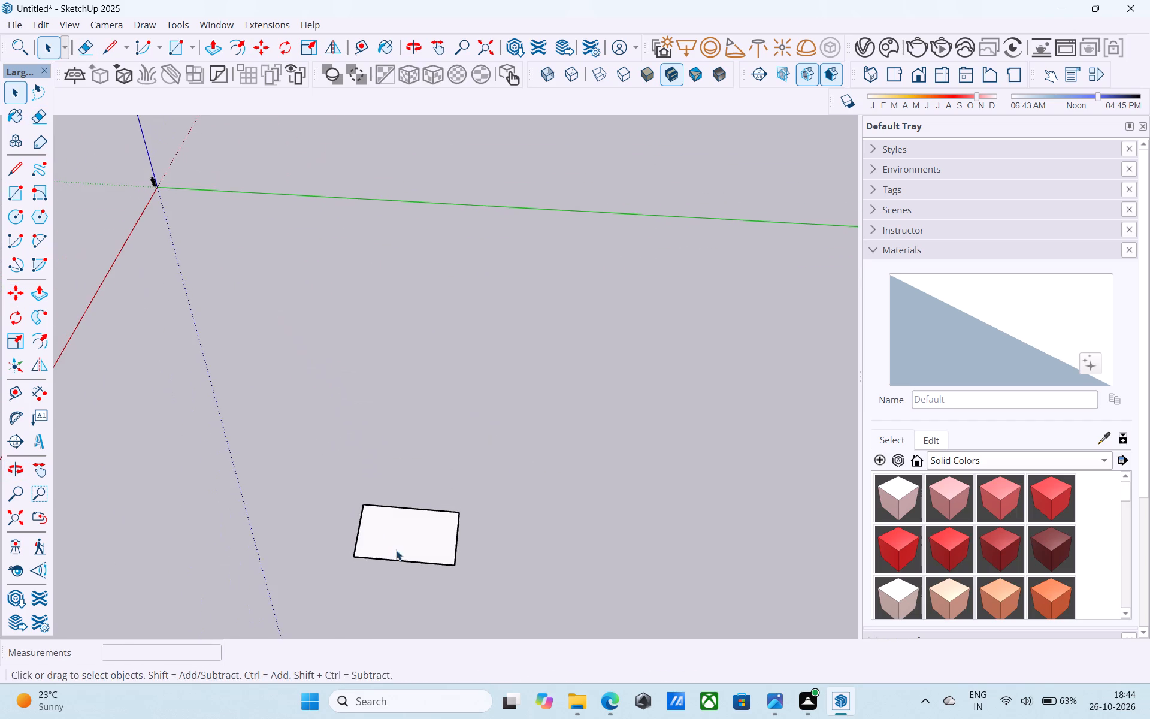
pyautogui.moveTo(389, 542); pyautogui.dragTo(330, 500, button='middle')
pyautogui.keyDown('shift'); pyautogui.moveTo(329, 542); pyautogui.dragTo(299, 445, button='middle'); pyautogui.keyUp('shift')
pyautogui.scroll(11, 320, 437)
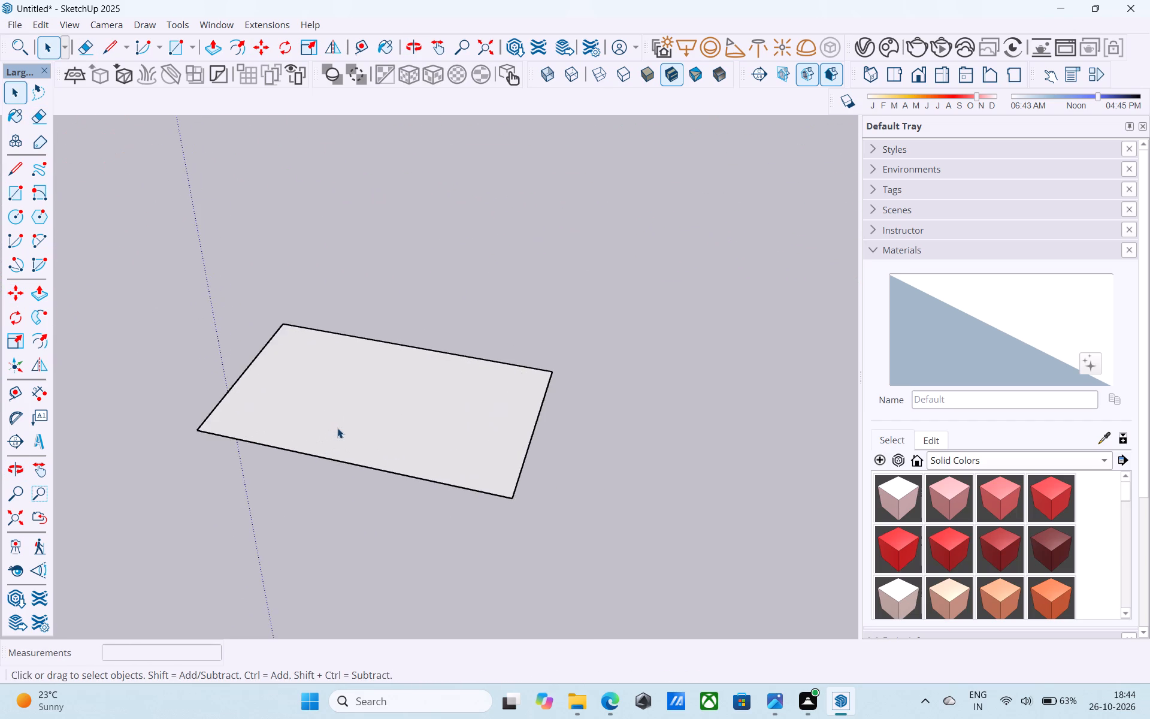
pyautogui.keyDown('shift'); pyautogui.moveTo(337, 428); pyautogui.dragTo(242, 495, button='middle'); pyautogui.keyUp('shift')
pyautogui.scroll(5, 342, 476)
pyautogui.moveTo(357, 461); pyautogui.dragTo(370, 461, button='middle')
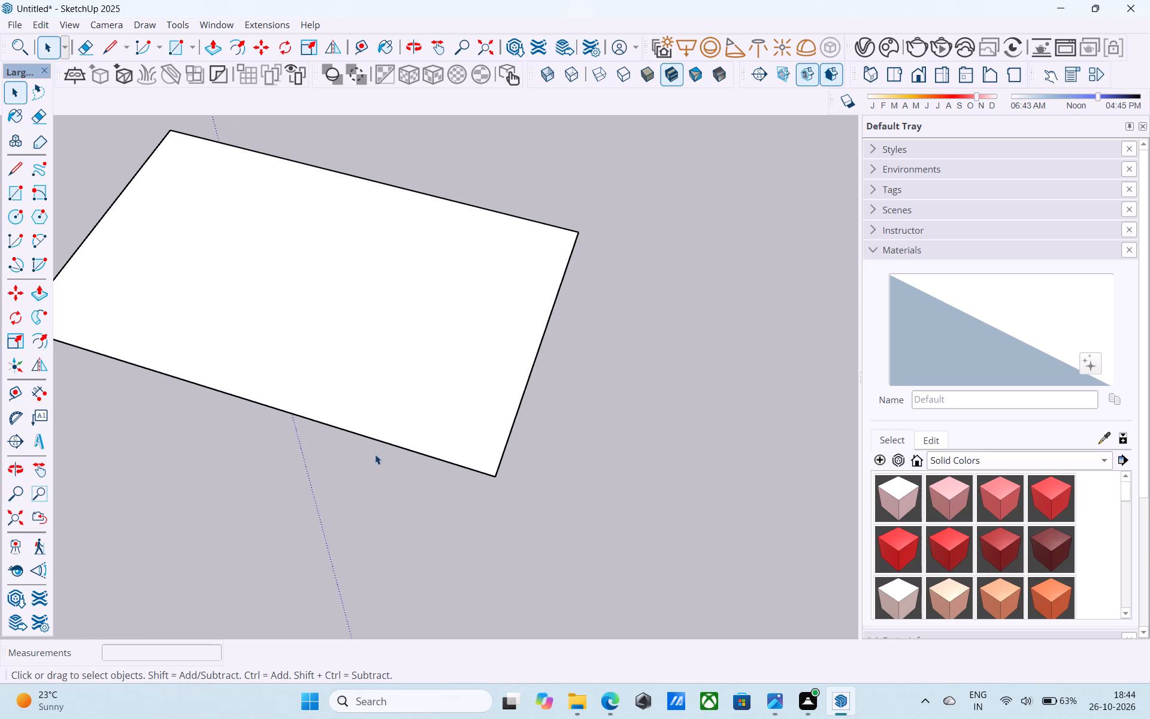
pyautogui.click(391, 443)
pyautogui.press('m')
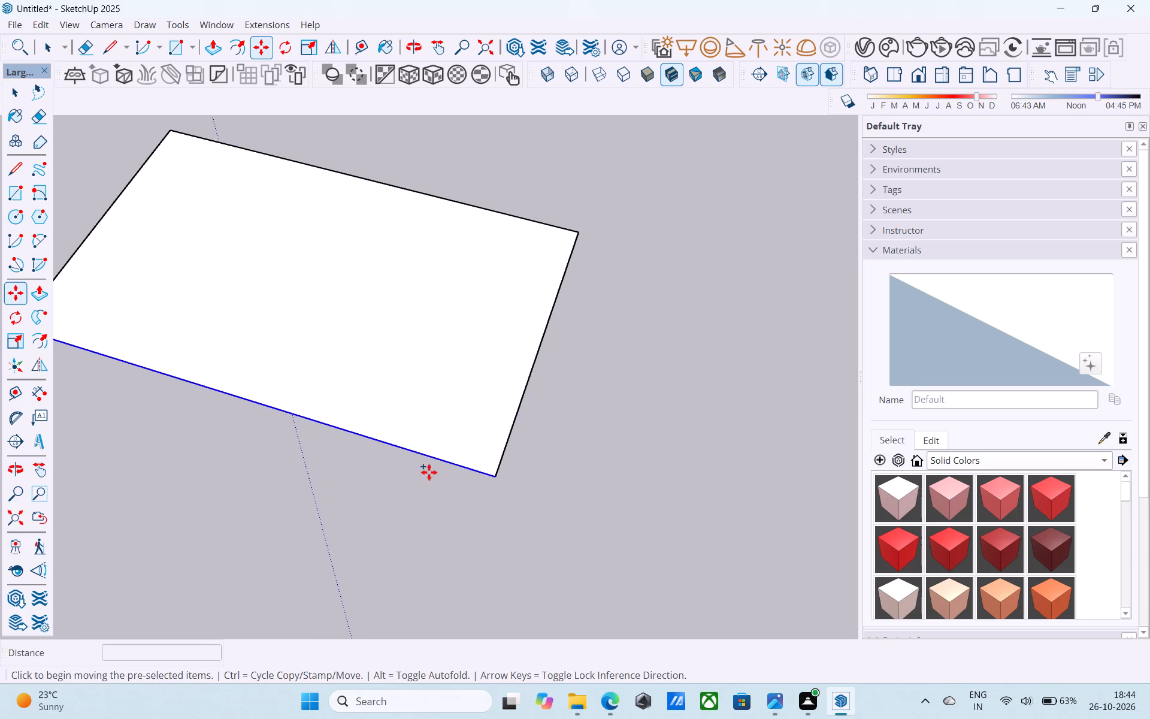
pyautogui.click(495, 479)
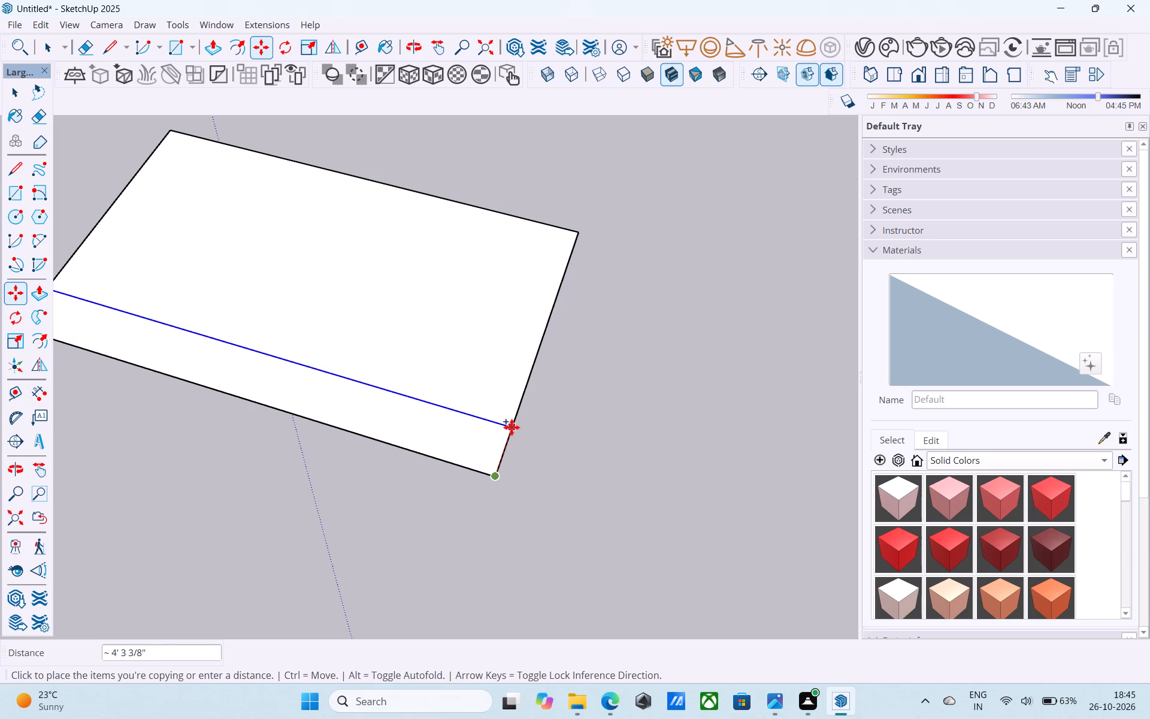
pyautogui.write("6'")
pyautogui.press('Return')
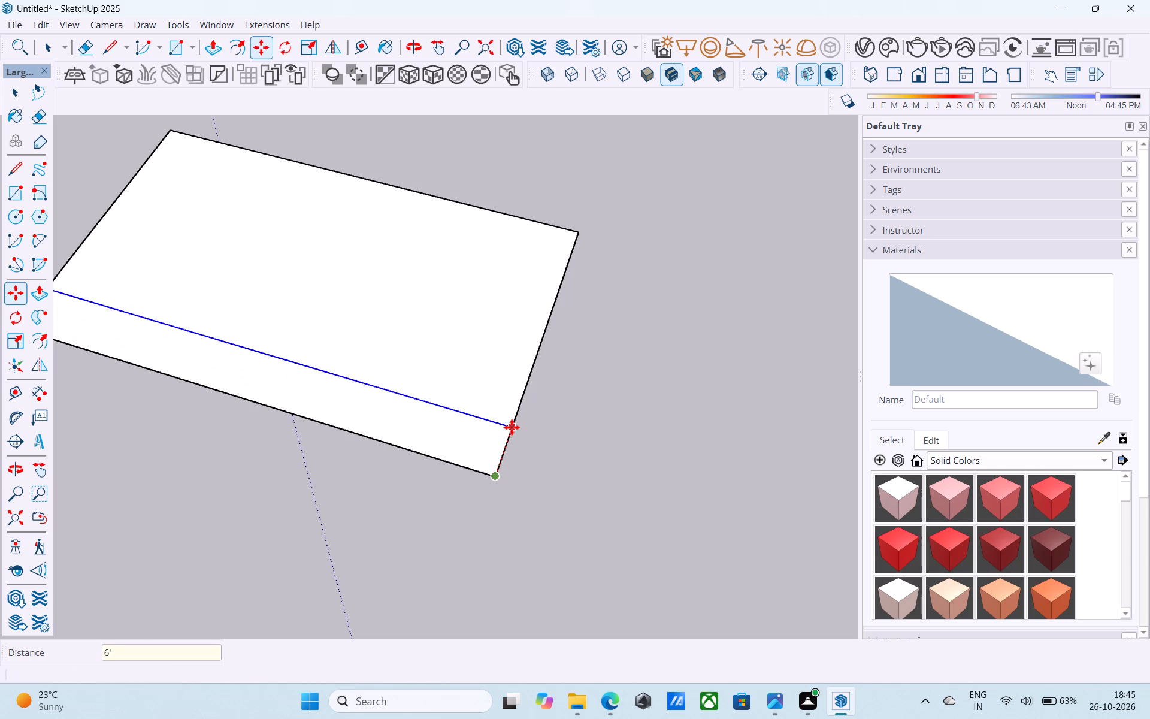
pyautogui.write("8'")
pyautogui.press('Return')
pyautogui.press('space')
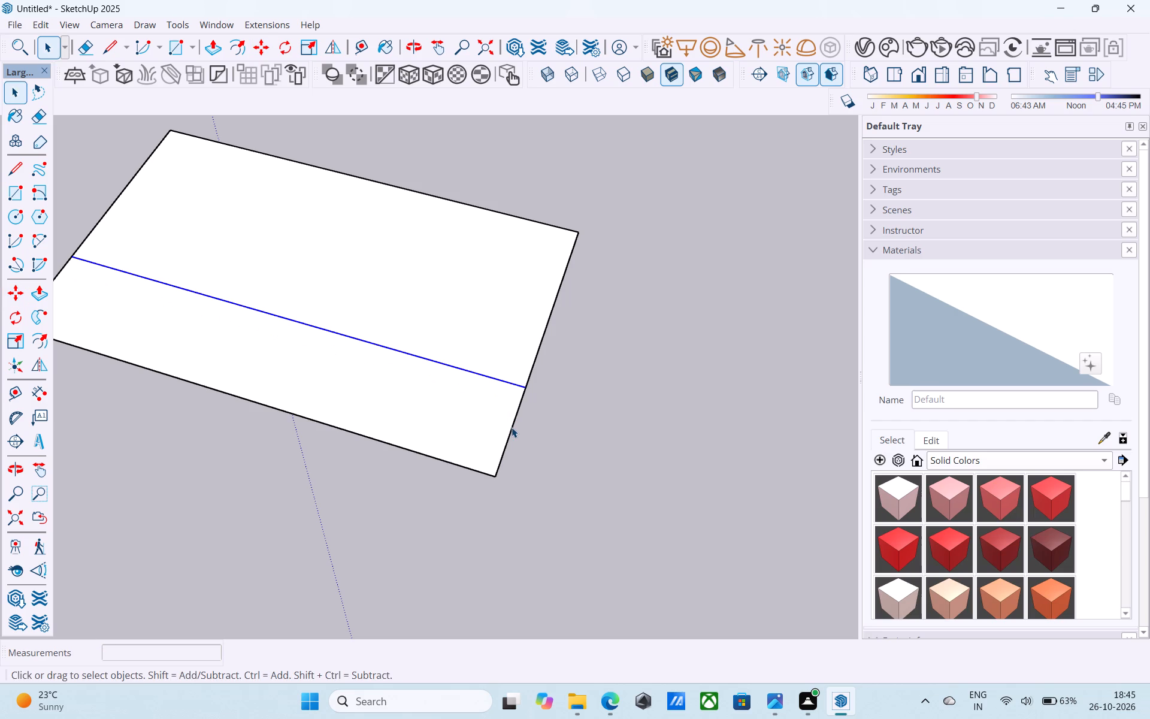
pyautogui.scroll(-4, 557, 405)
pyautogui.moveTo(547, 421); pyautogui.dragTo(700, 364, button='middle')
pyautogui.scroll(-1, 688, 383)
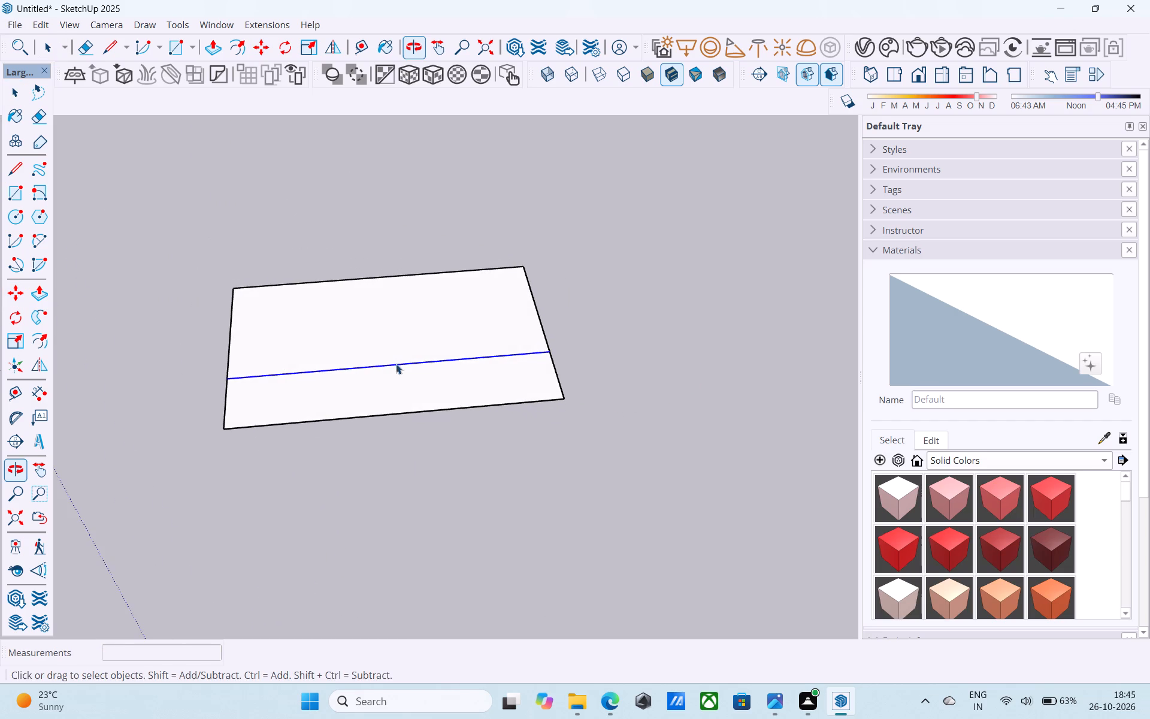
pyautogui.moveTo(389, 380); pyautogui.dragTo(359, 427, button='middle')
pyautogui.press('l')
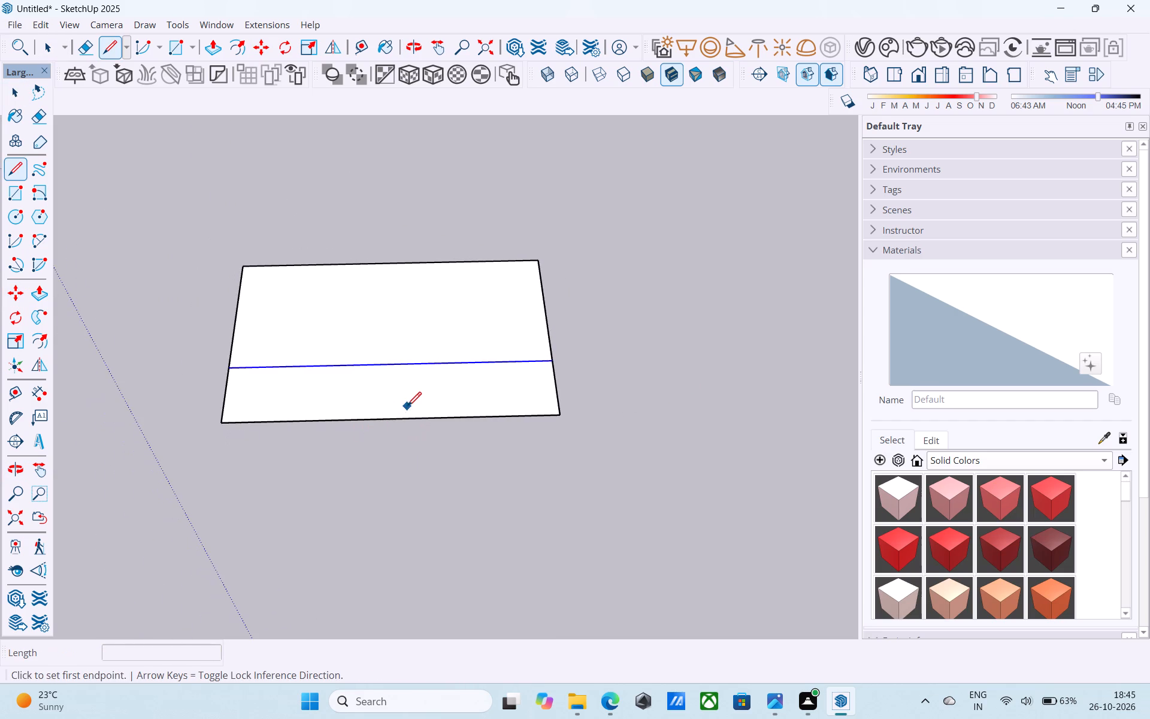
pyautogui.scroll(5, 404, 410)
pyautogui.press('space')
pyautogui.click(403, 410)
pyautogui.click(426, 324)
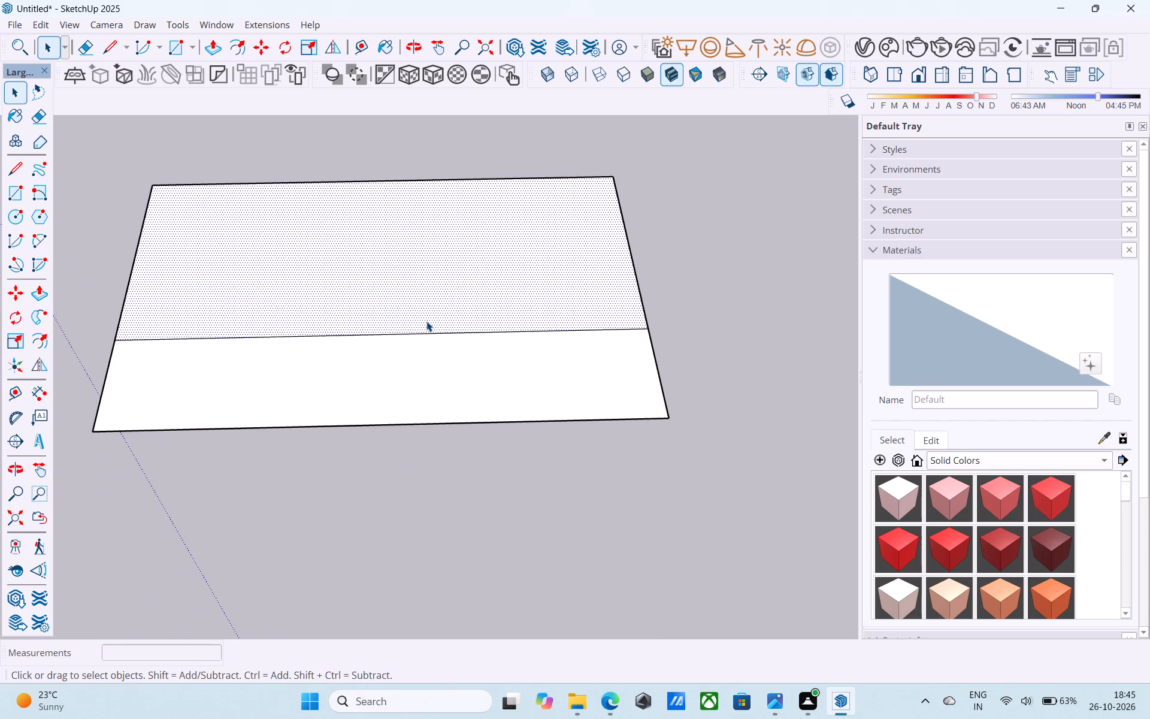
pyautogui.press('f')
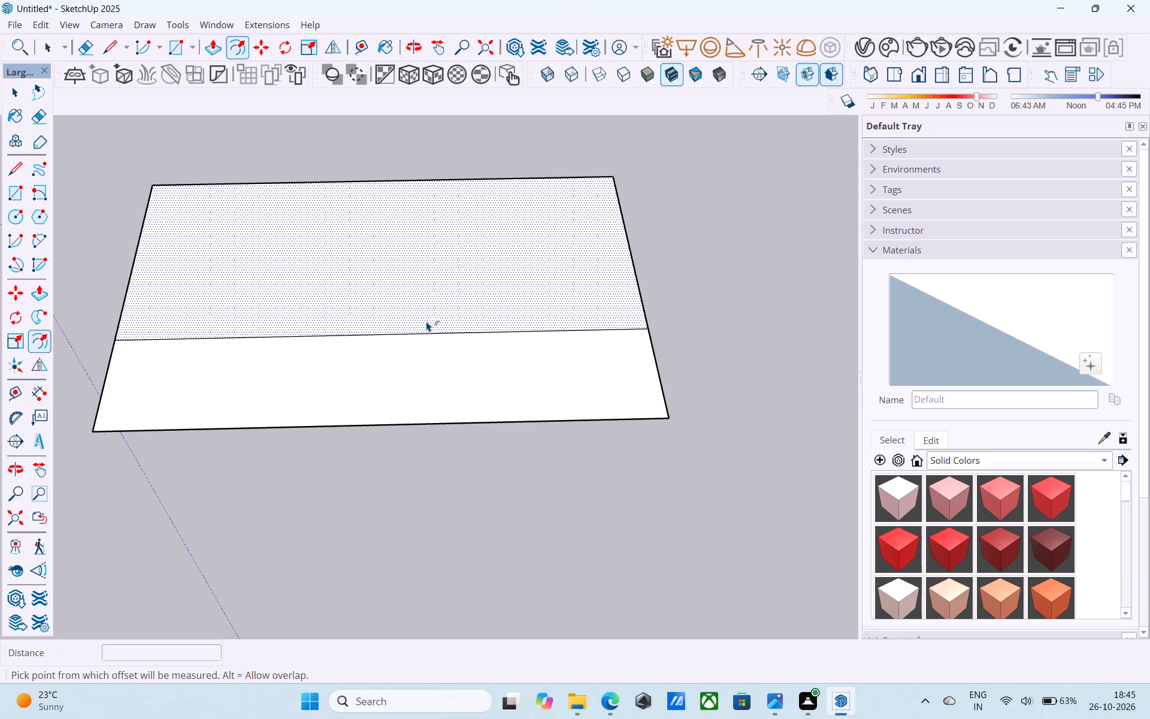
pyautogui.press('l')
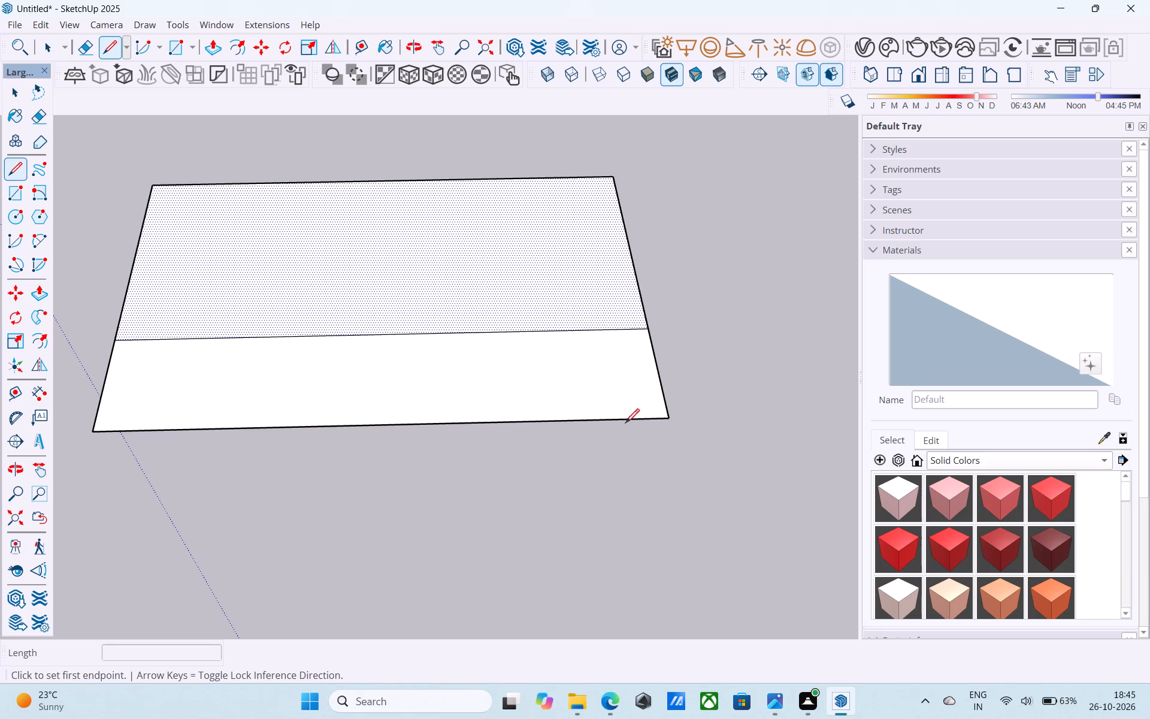
# Copy the front strip's right end edge 20' along the front edge to divide the strip.
pyautogui.press('space')
pyautogui.click(664, 402)
pyautogui.press('m')
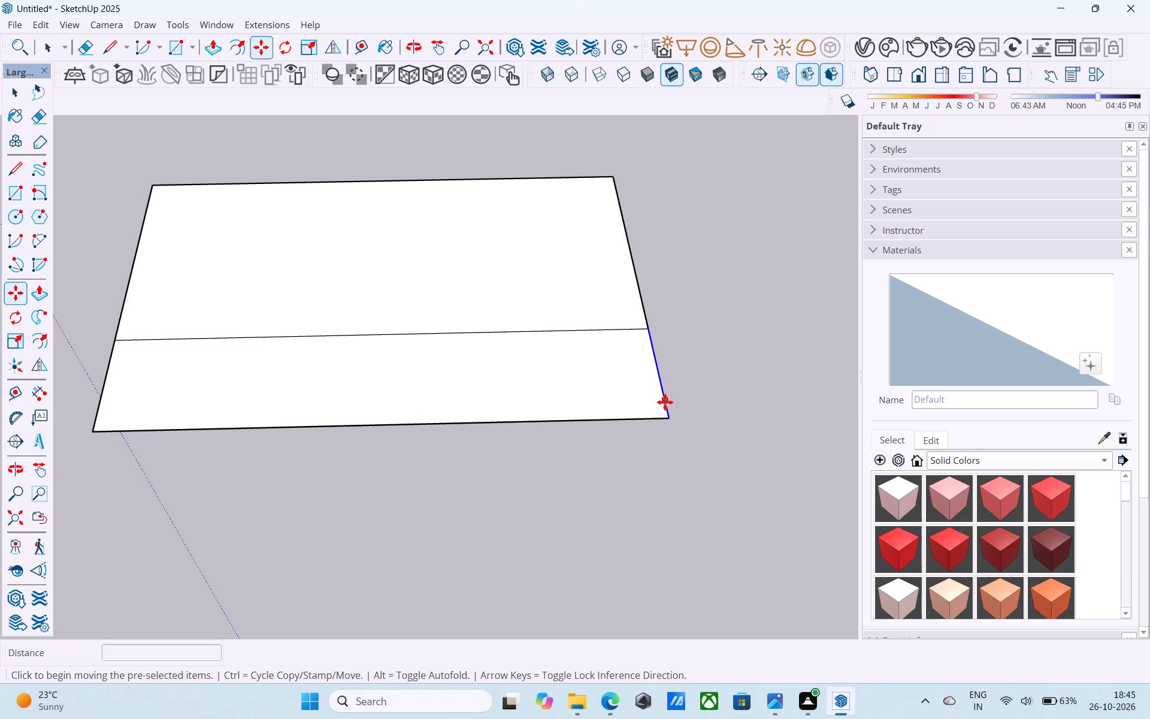
pyautogui.click(670, 416)
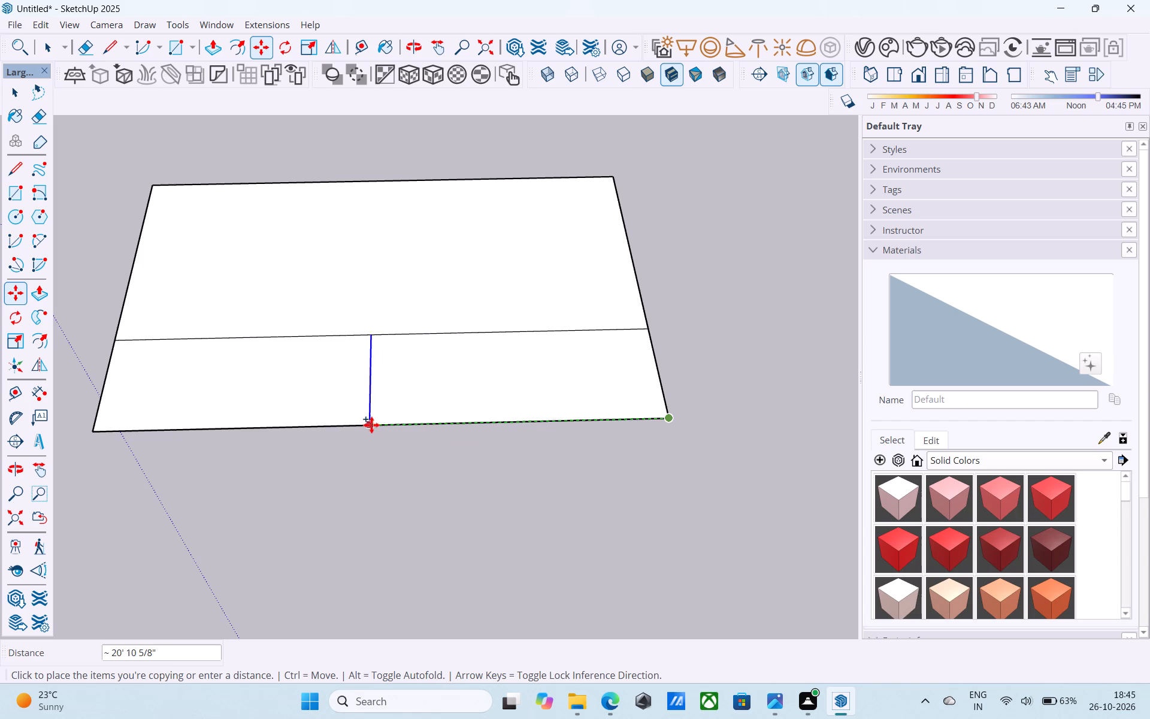
pyautogui.click(379, 425)
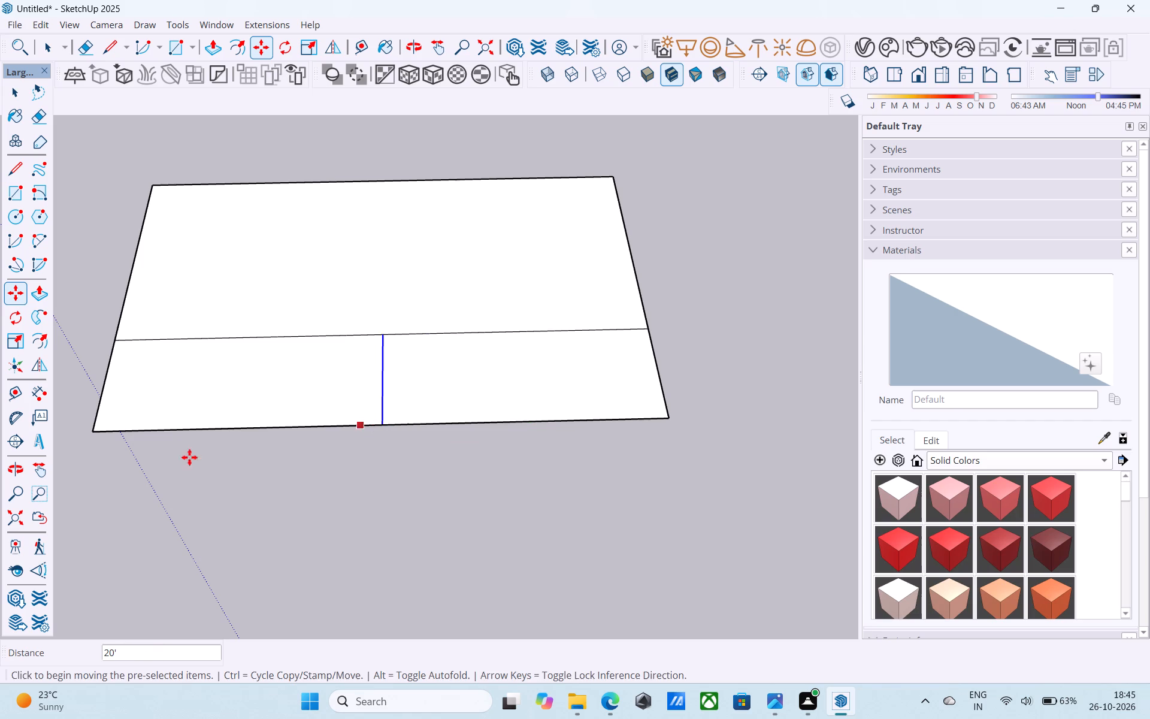
pyautogui.press('space')
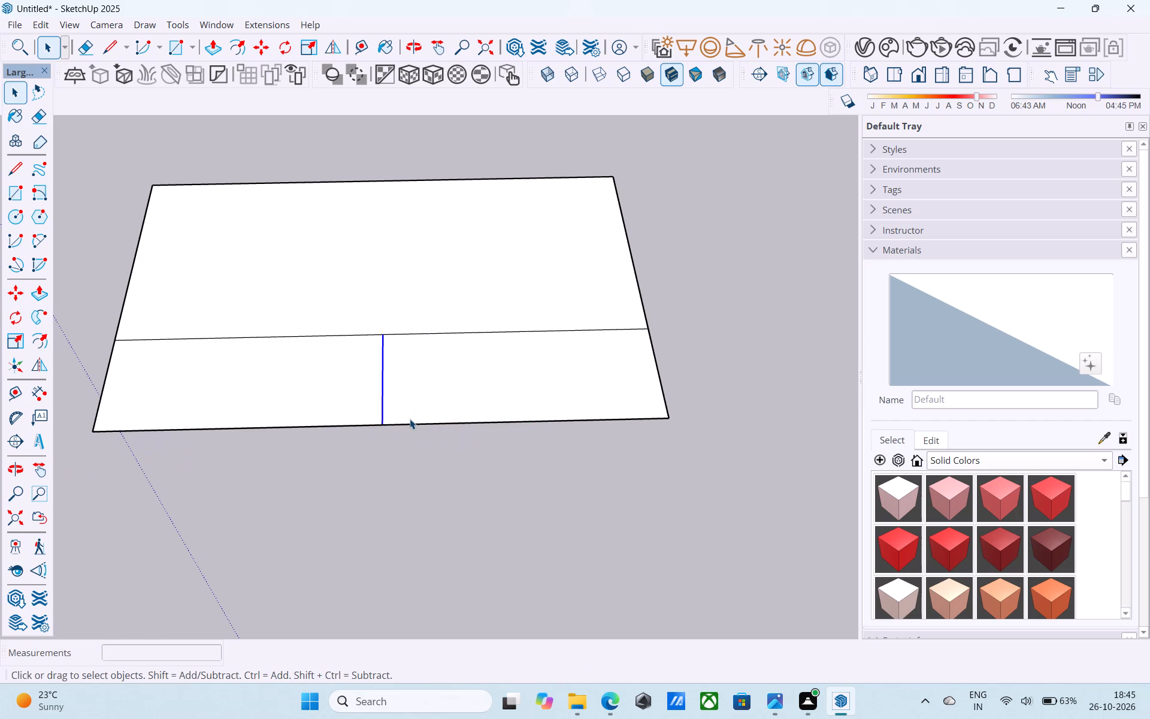
# Copy the strip's dividing line 6" toward the left end to mark the partition thickness.
pyautogui.press('m')
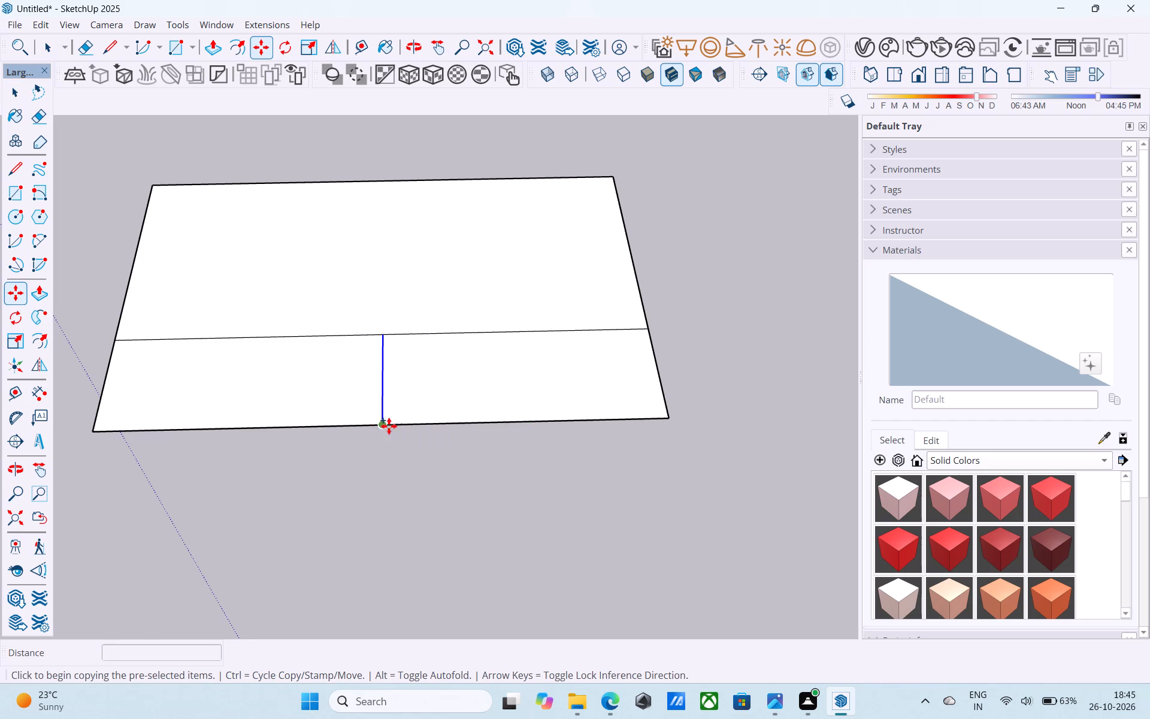
pyautogui.click(386, 427)
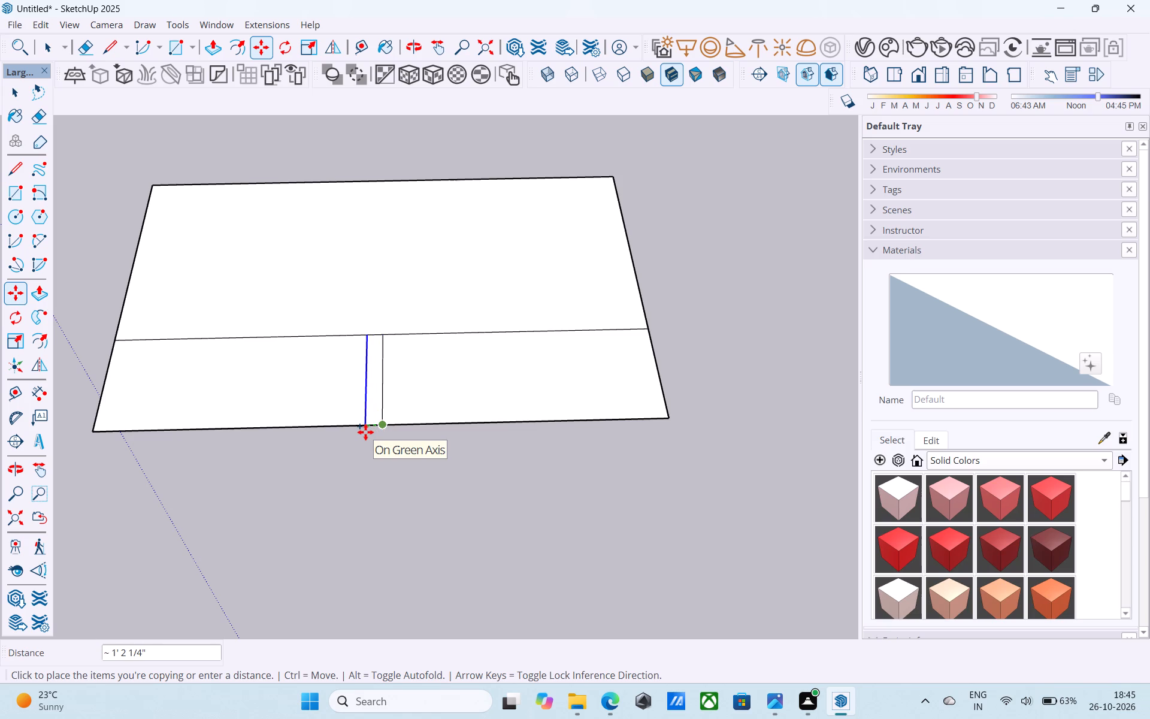
pyautogui.write('6"')
pyautogui.press('Return')
pyautogui.press('space')
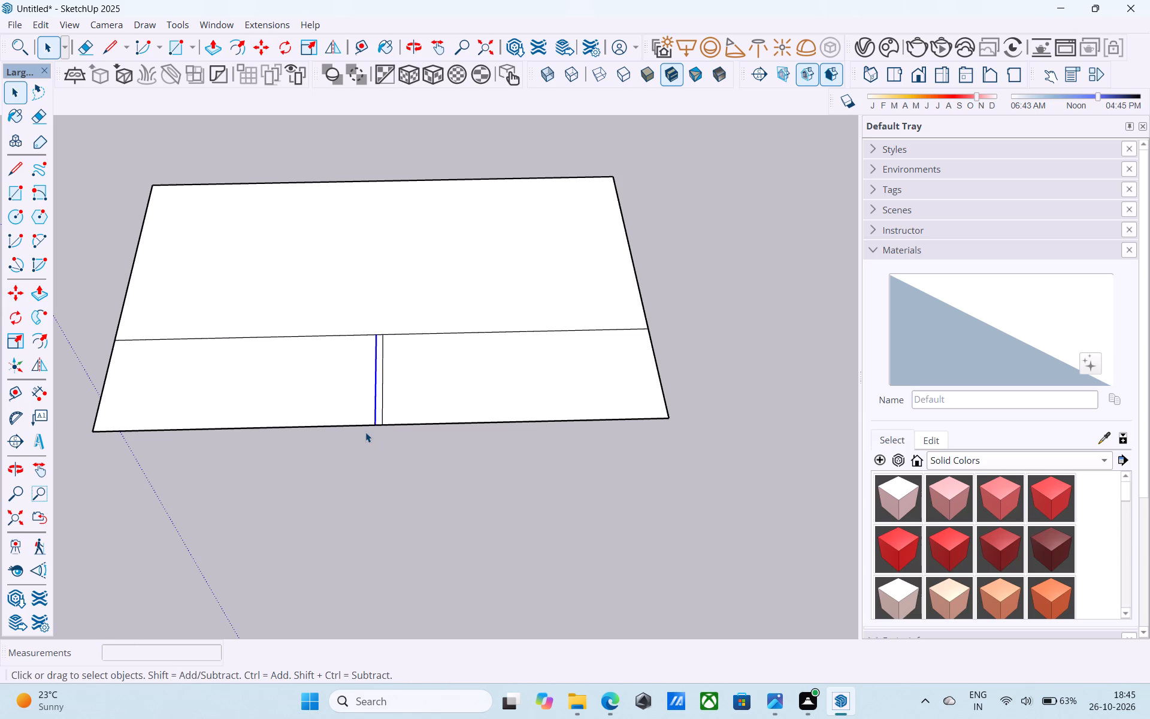
# Offset the large rear face's outline 6" inward.
pyautogui.press('f')
pyautogui.click(416, 285)
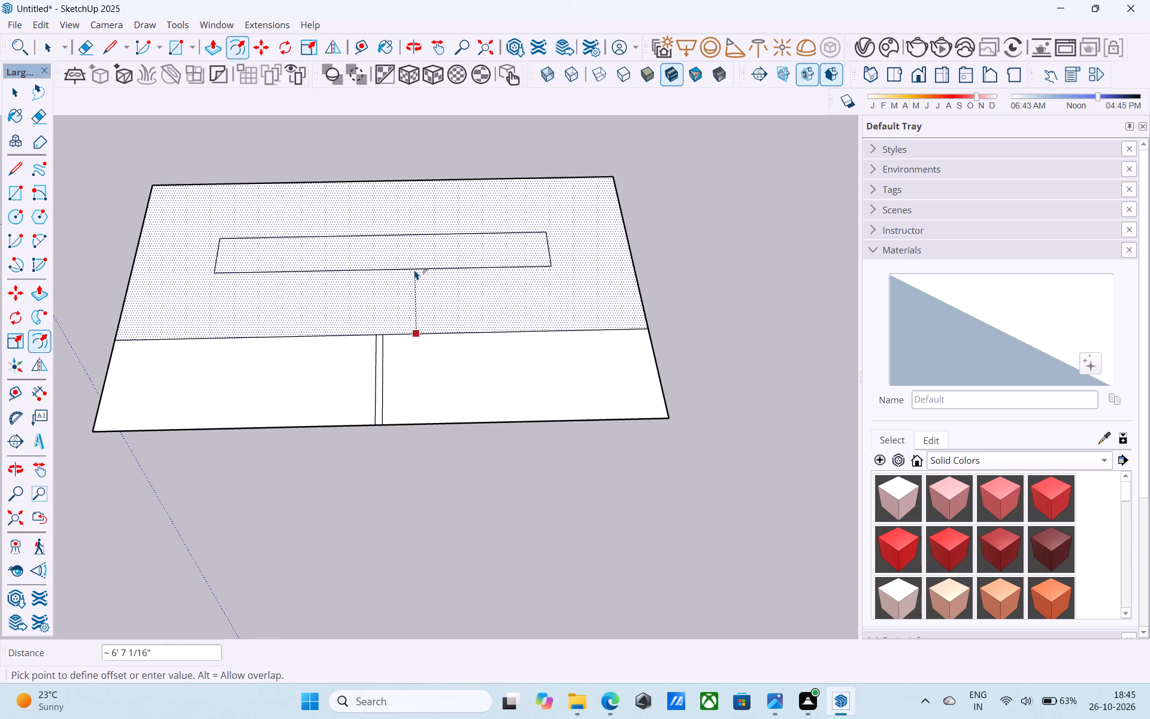
pyautogui.write('6"')
pyautogui.press('Return')
pyautogui.press('space')
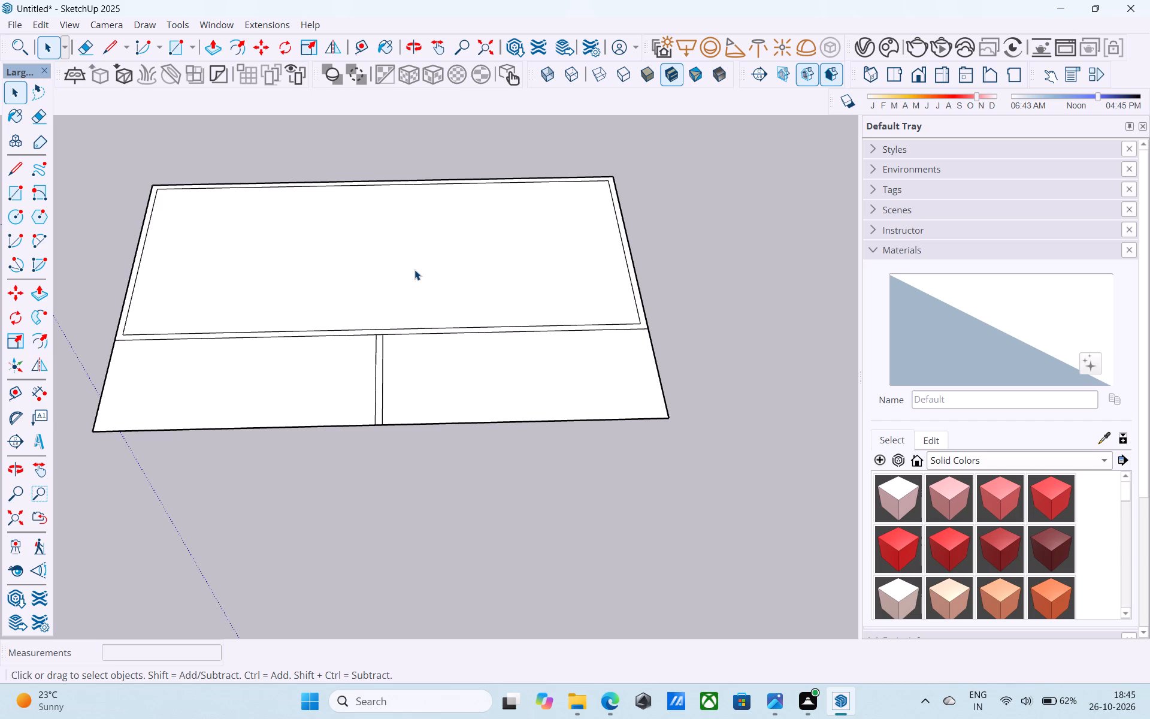
# Copy the front-right room's right end edge inward by the wall thickness.
pyautogui.click(585, 371)
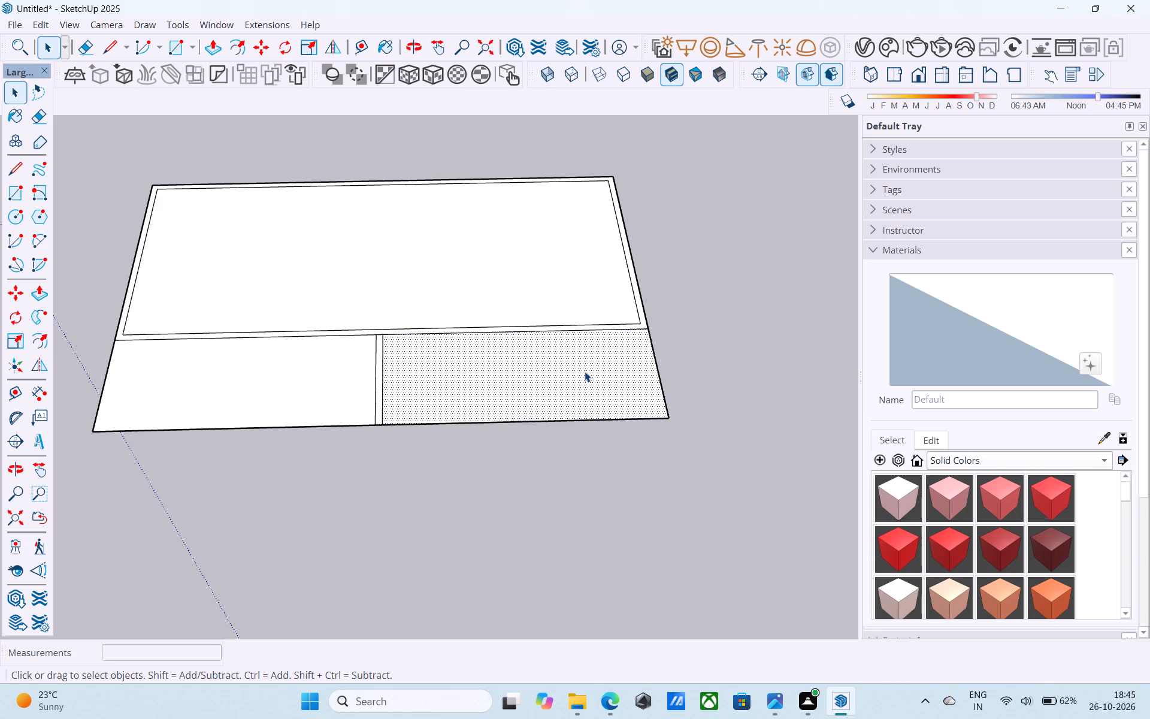
pyautogui.click(661, 378)
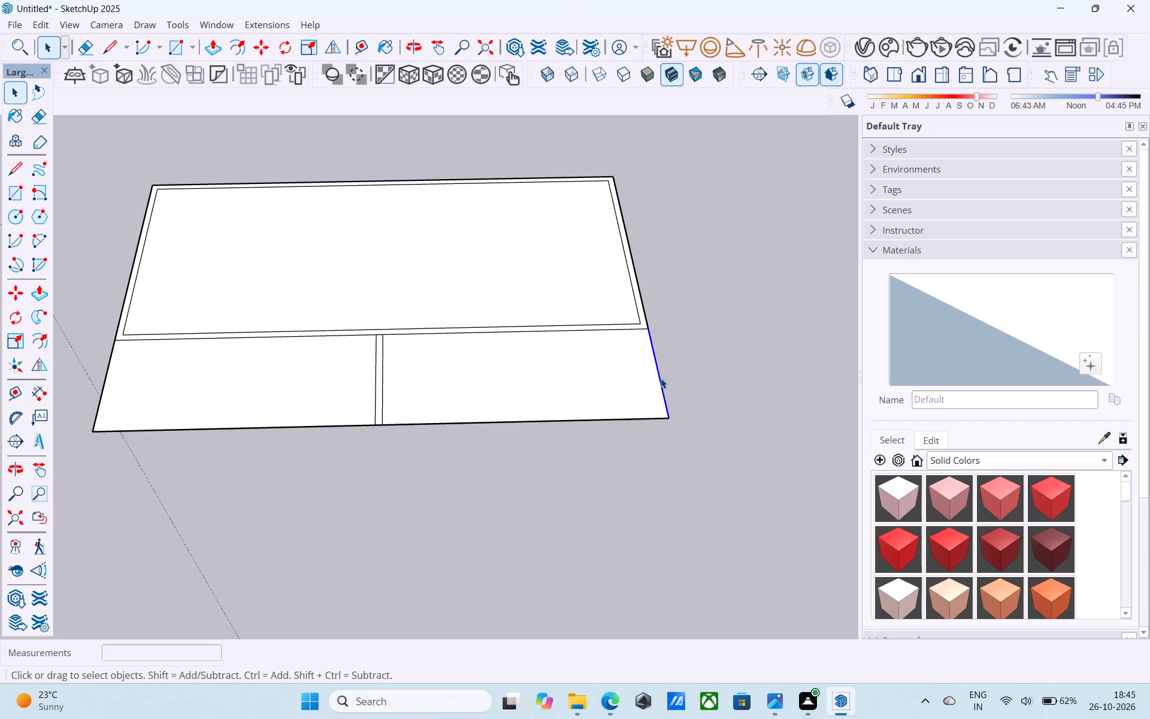
pyautogui.press('m')
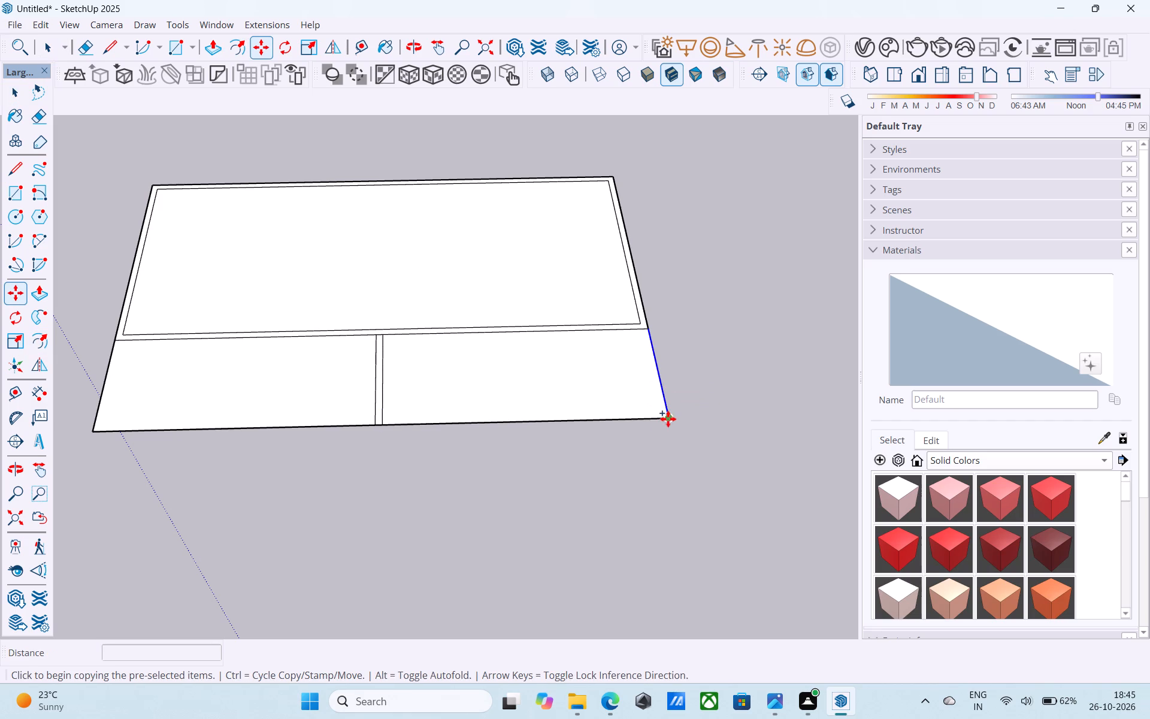
pyautogui.moveTo(668, 419); pyautogui.dragTo(660, 419)
pyautogui.click(658, 419)
pyautogui.press('space')
# Copy the front-right room's front edge inward by the wall thickness, up to the new inner wall line.
pyautogui.click(656, 420)
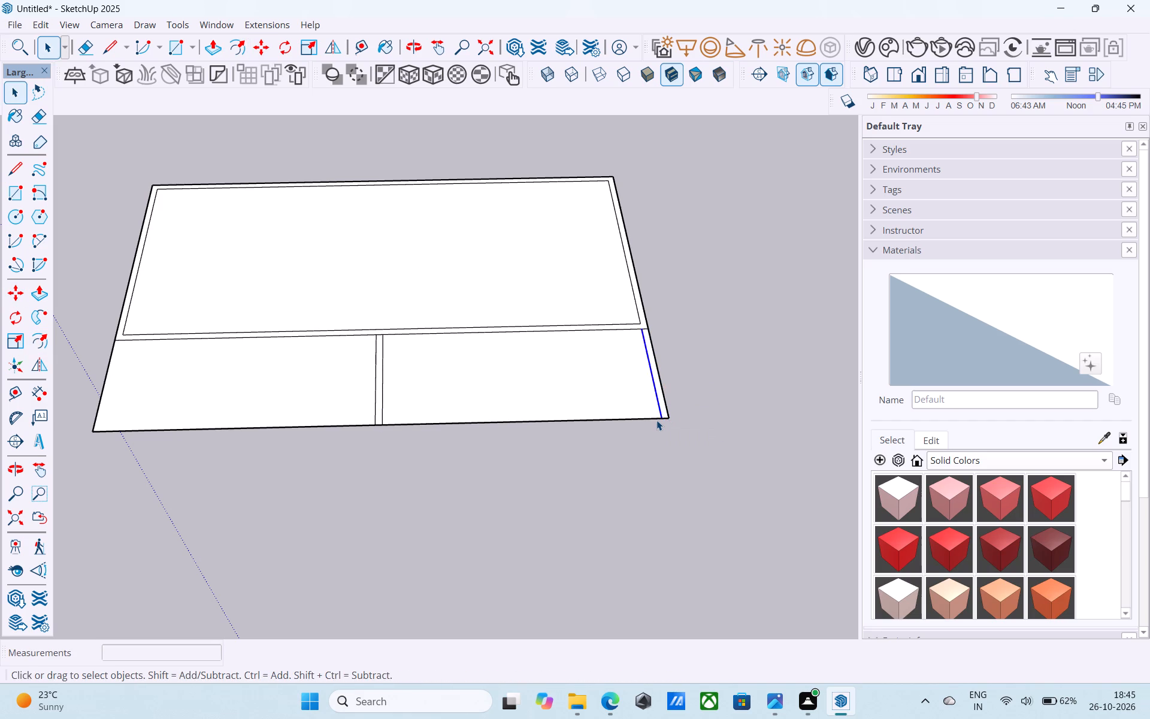
pyautogui.press('m')
pyautogui.click(659, 419)
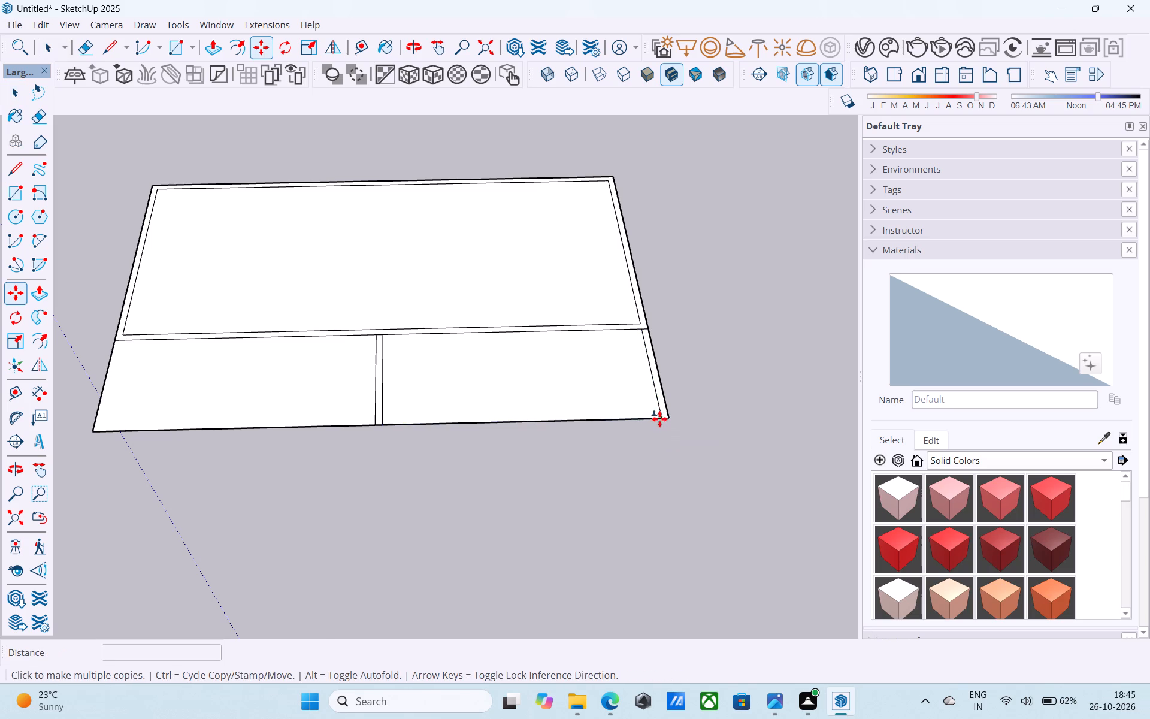
pyautogui.click(661, 409)
pyautogui.press('space')
# Copy the front-left room's front edge inward by the wall thickness.
pyautogui.click(303, 426)
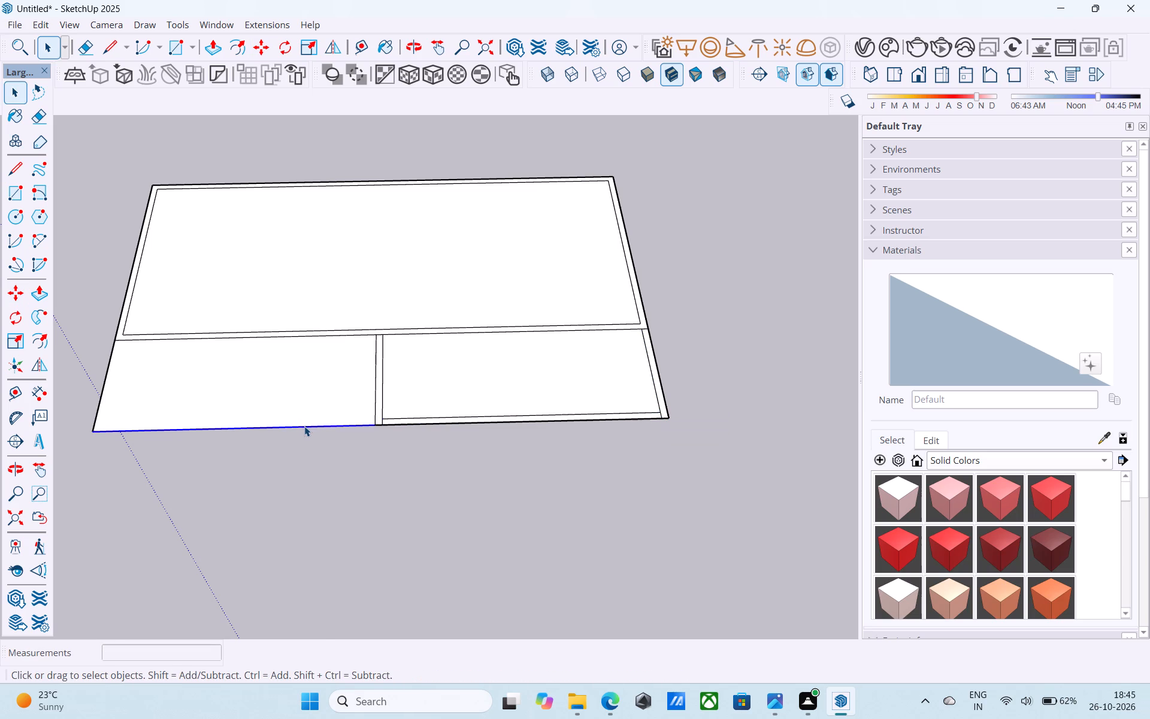
pyautogui.press('m')
pyautogui.scroll(4, 382, 423)
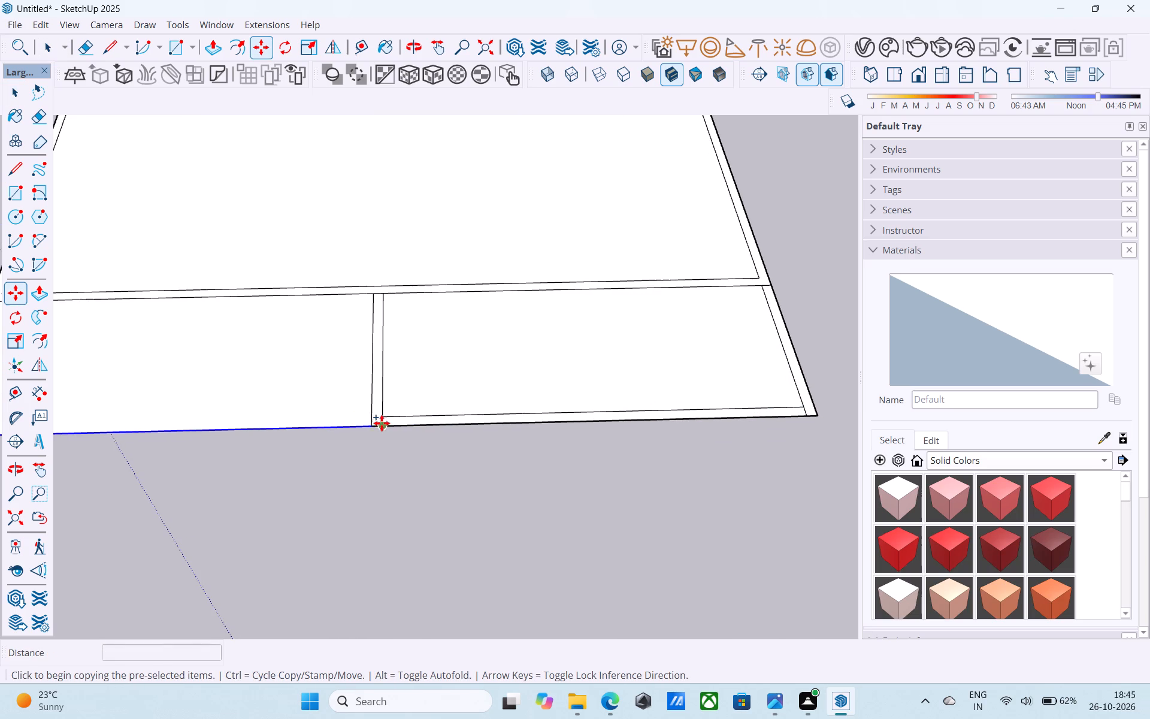
pyautogui.click(373, 425)
pyautogui.click(374, 415)
pyautogui.press('space')
# Copy the front-left room's left end edge 6" inward to outline its end wall.
pyautogui.scroll(-5, 488, 397)
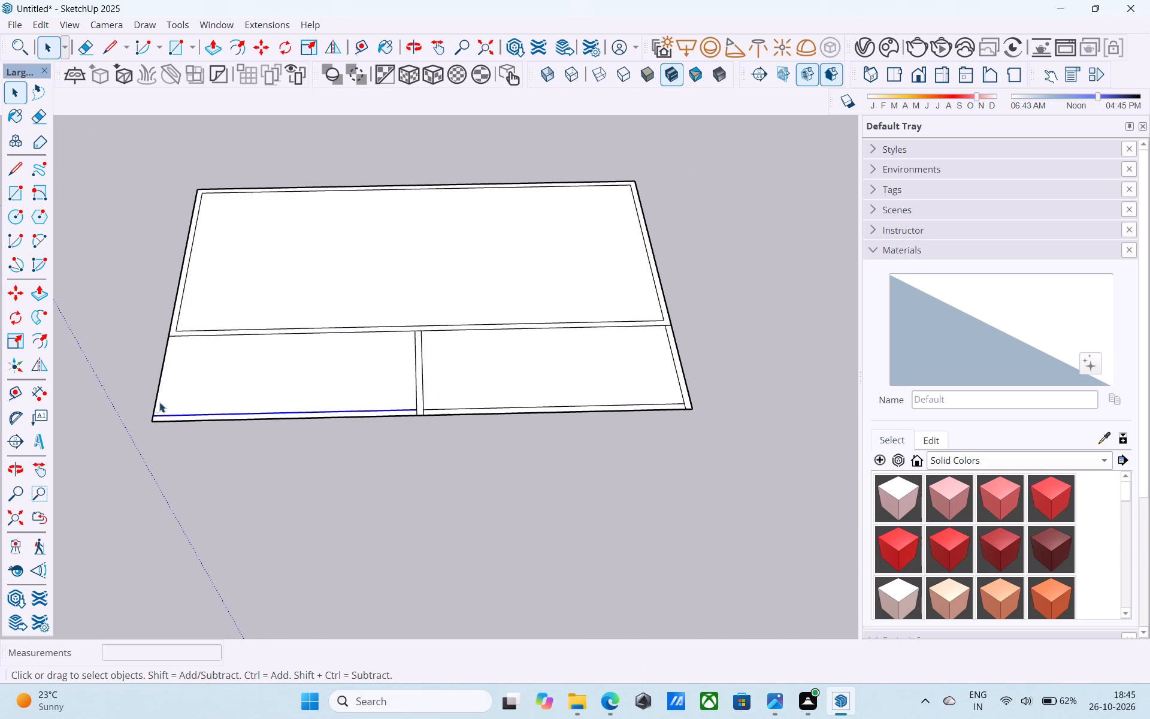
pyautogui.click(155, 398)
pyautogui.click(156, 398)
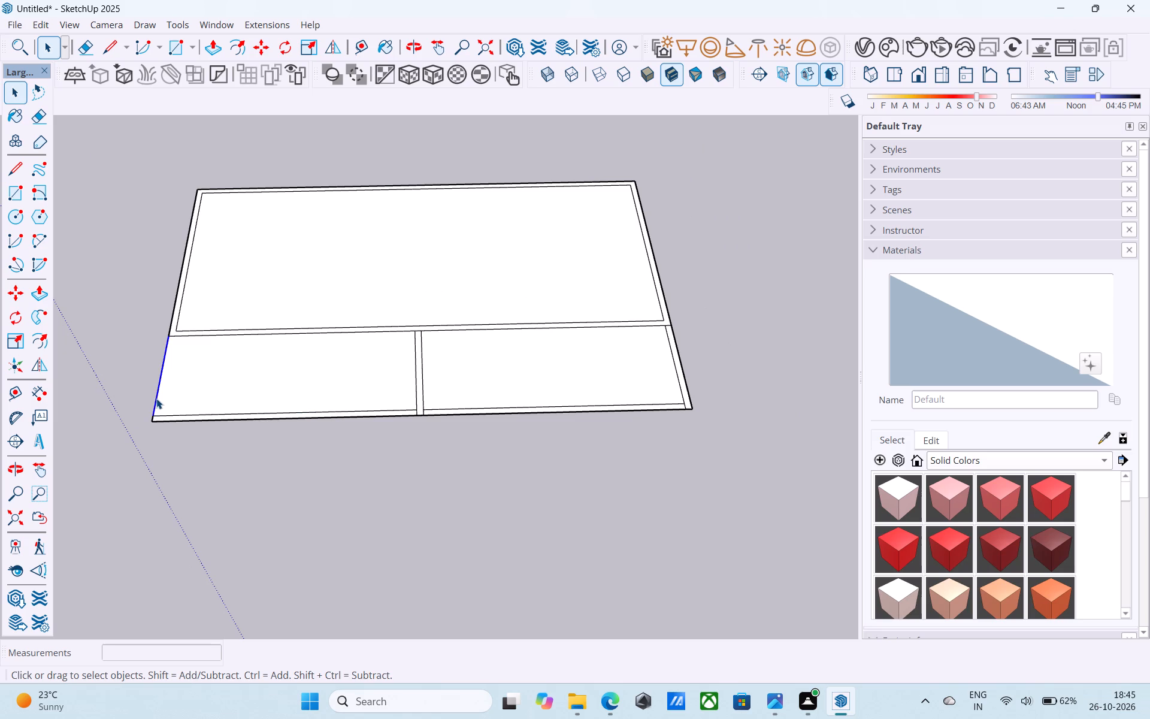
pyautogui.press('m')
pyautogui.click(153, 411)
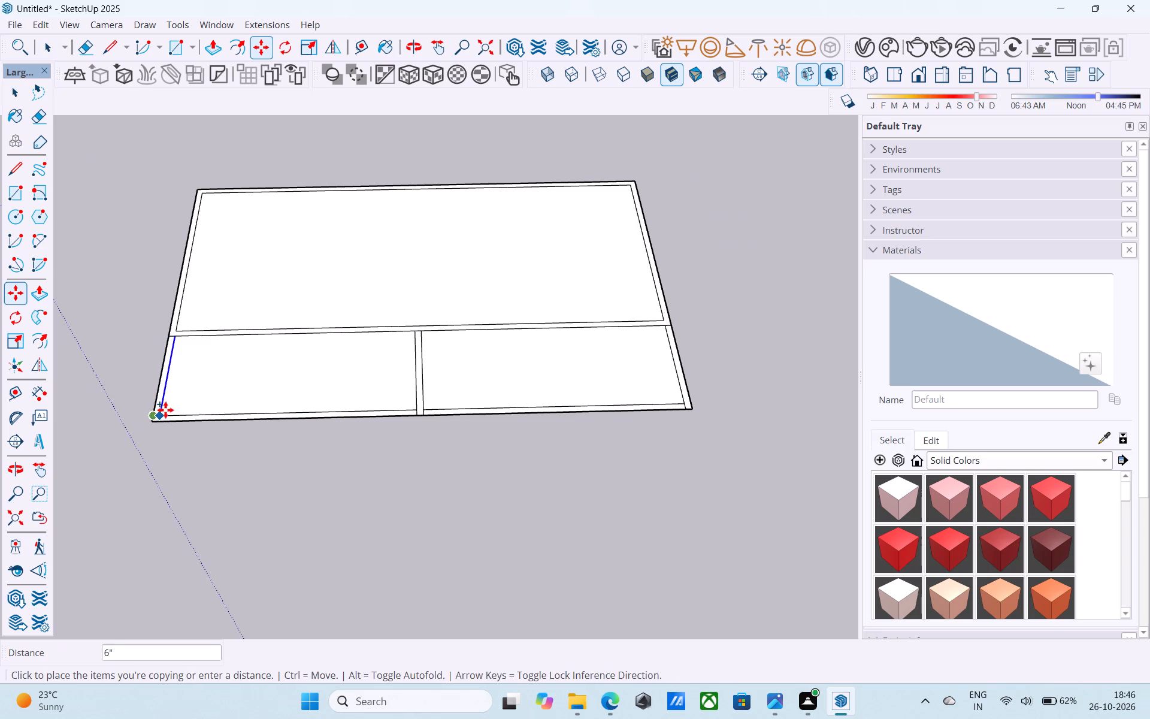
pyautogui.click(166, 410)
pyautogui.press('space')
# Erase the stray line stubs crossing the left end wall, at the front corner and at the strip's rear line.
pyautogui.press('e')
pyautogui.scroll(10, 153, 424)
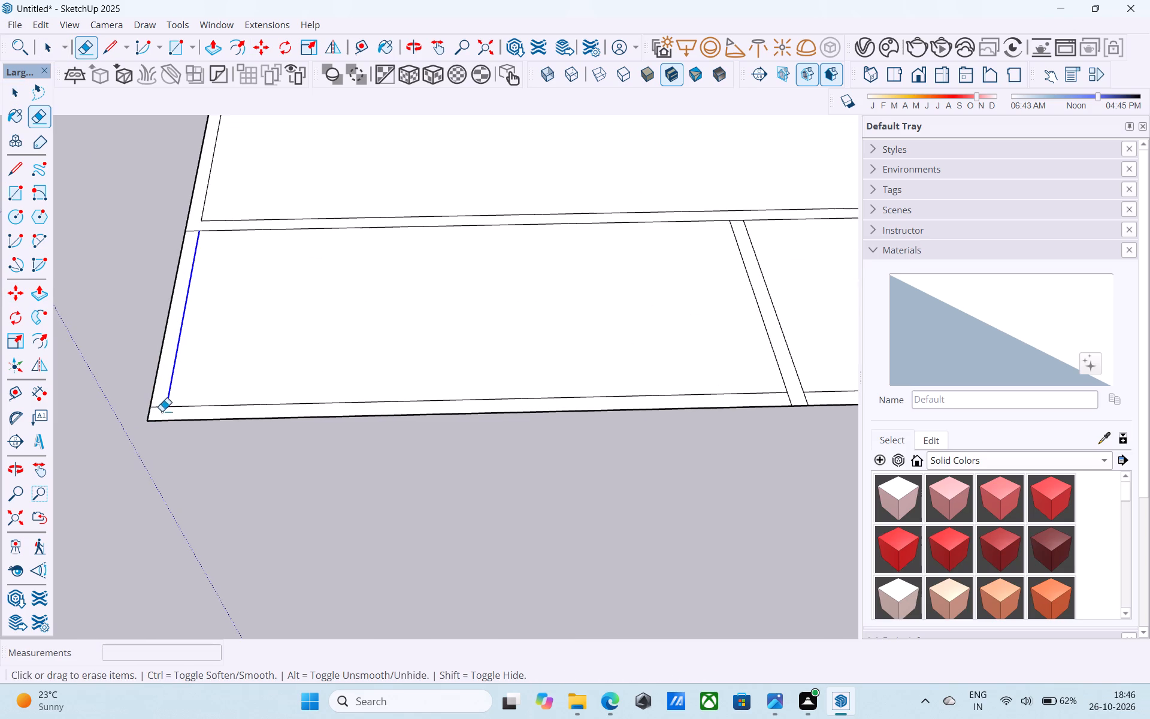
pyautogui.click(158, 406)
pyautogui.scroll(-5, 142, 415)
pyautogui.scroll(5, 162, 286)
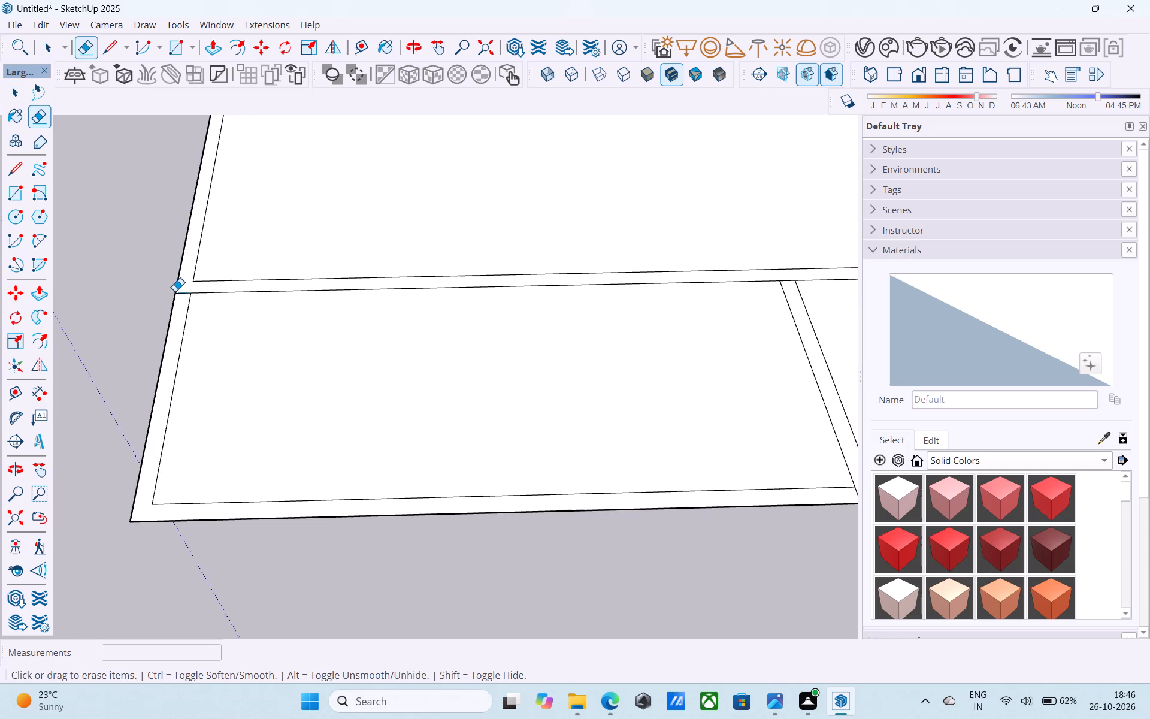
pyautogui.click(177, 294)
pyautogui.hotkey('ctrl', 'z')
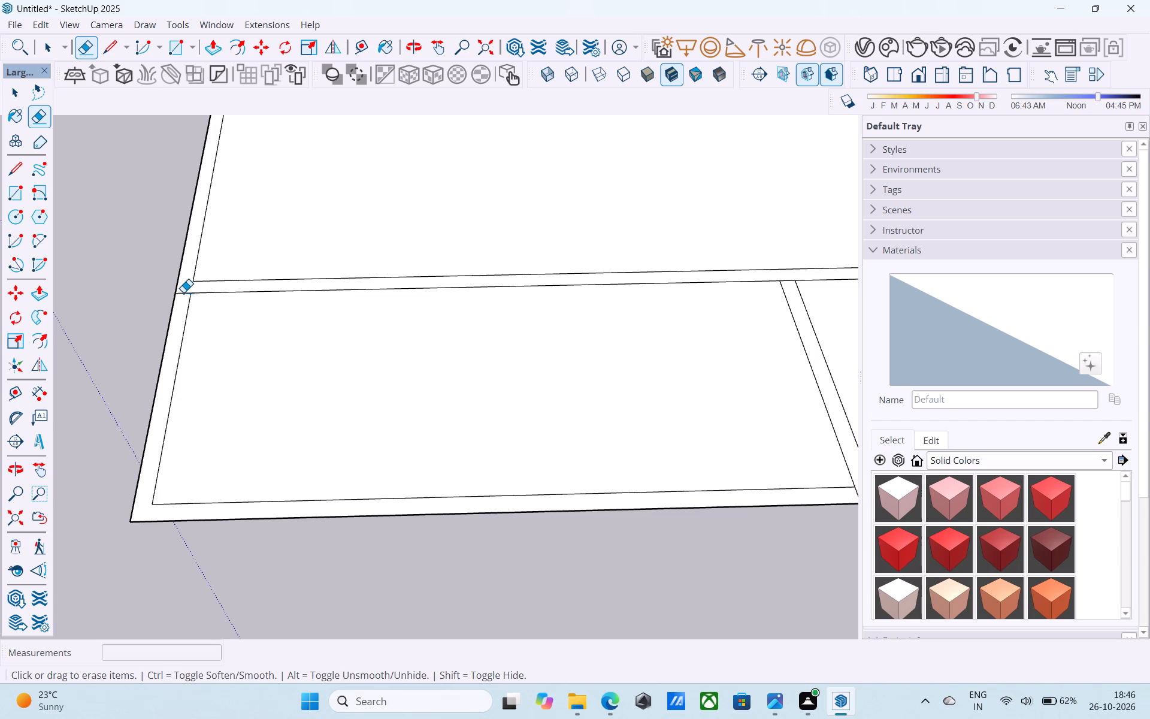
pyautogui.click(182, 292)
# Erase the two short ends of the partition lines that cross the front wall.
pyautogui.scroll(-9, 104, 330)
pyautogui.scroll(9, 425, 406)
pyautogui.click(408, 393)
pyautogui.click(430, 392)
pyautogui.scroll(-6, 394, 406)
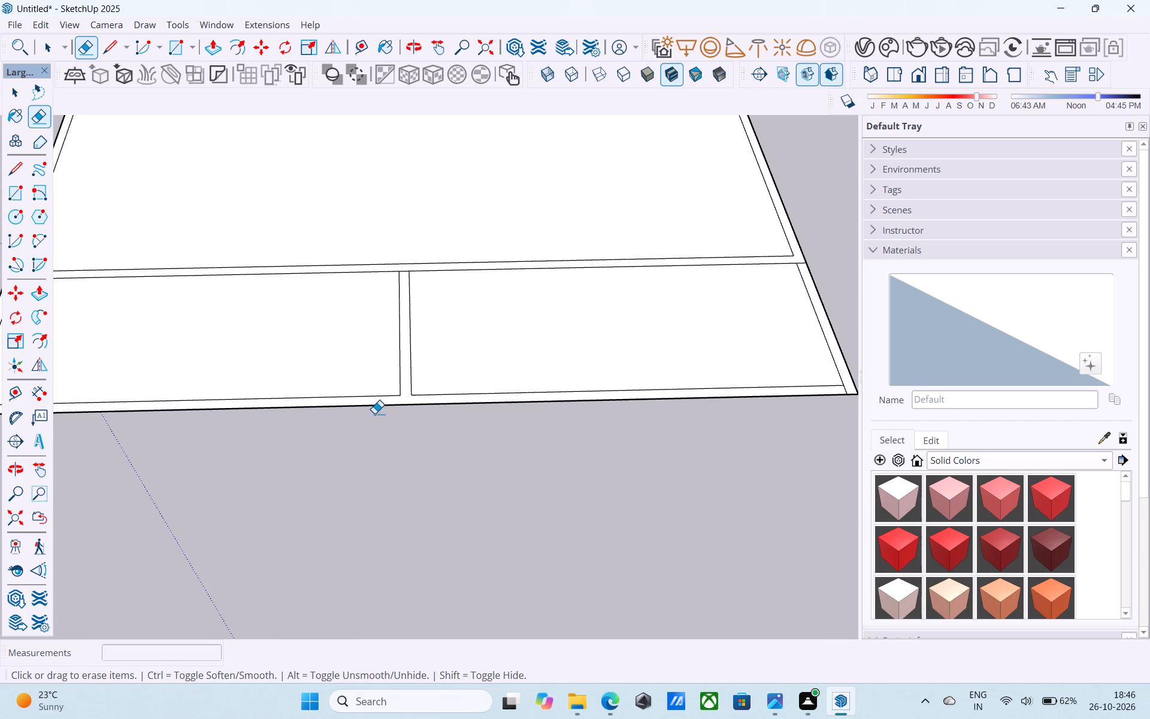
# Erase the stray line stubs crossing the right end wall, at the front corner and at the strip's rear line.
pyautogui.scroll(-10, 353, 418)
pyautogui.moveTo(517, 413); pyautogui.dragTo(549, 407, button='middle')
pyautogui.scroll(6, 553, 402)
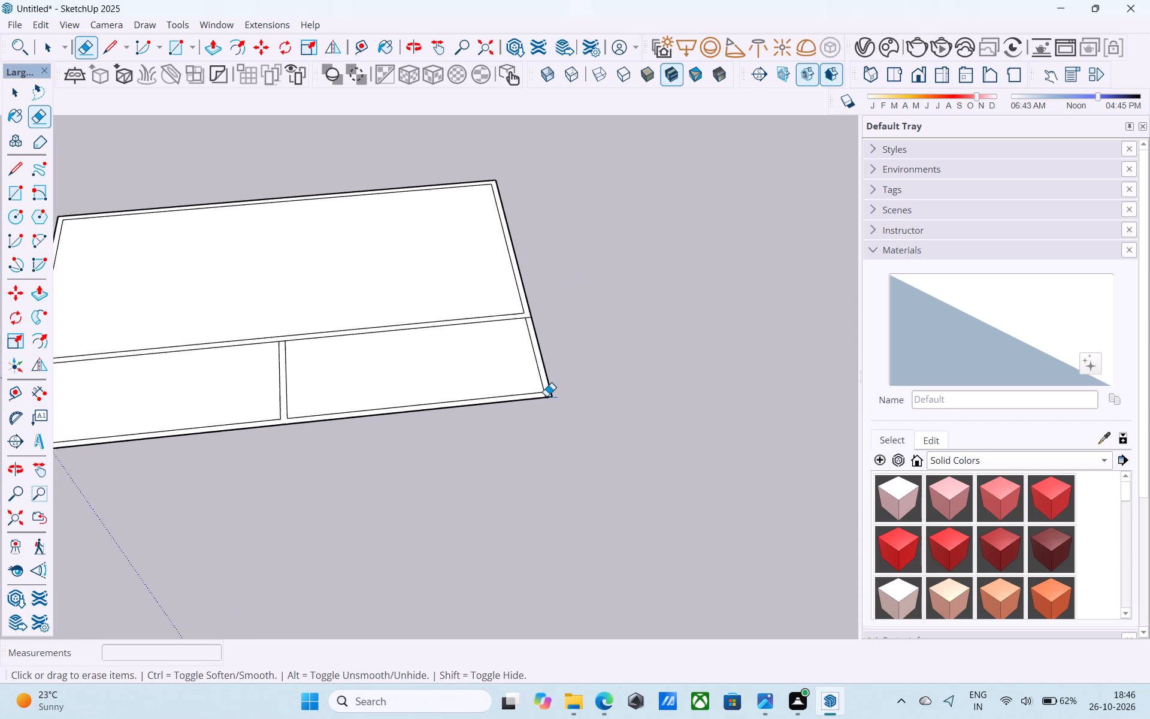
pyautogui.scroll(7, 546, 396)
pyautogui.click(544, 392)
pyautogui.press('space')
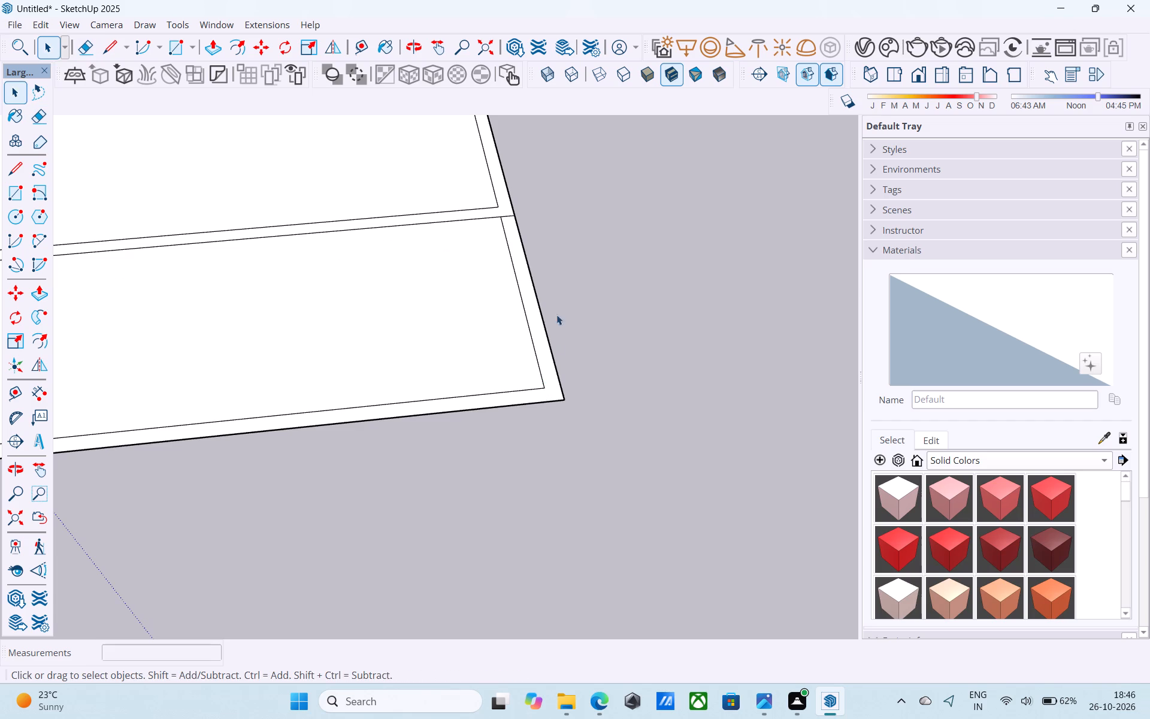
pyautogui.press('e')
pyautogui.moveTo(505, 219); pyautogui.dragTo(504, 213)
pyautogui.hotkey('ctrl', 'z')
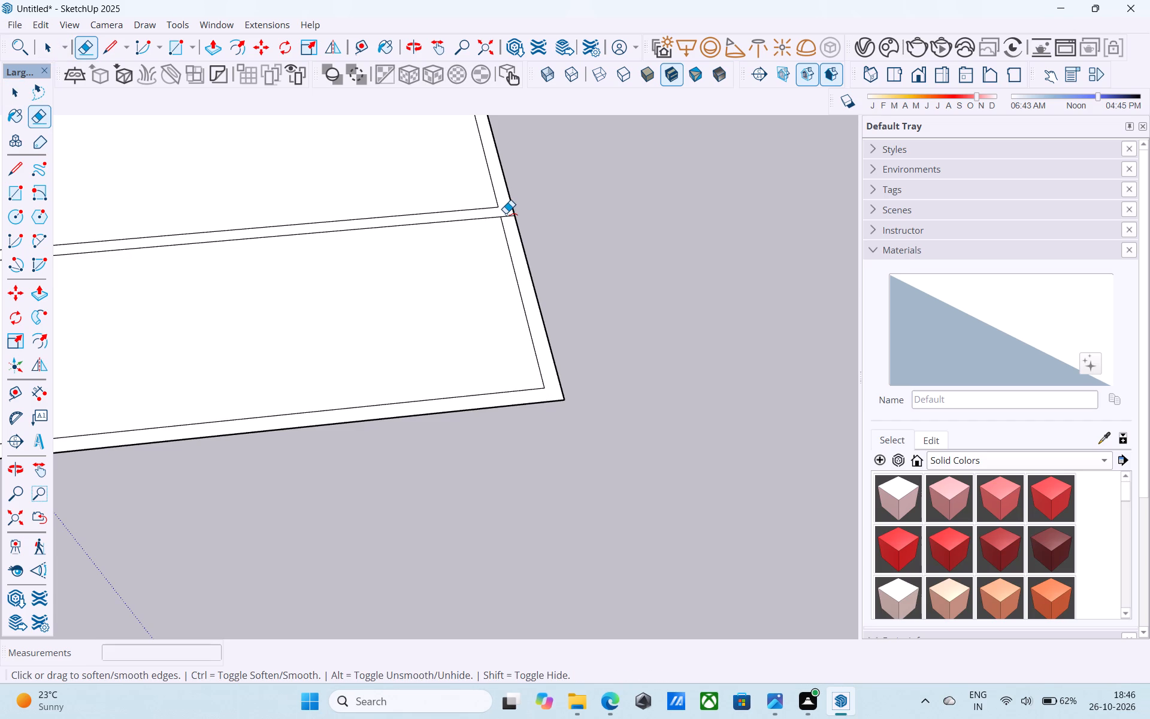
pyautogui.click(507, 215)
pyautogui.press('space')
# Examine the cleaned-up wall outlines of the three rooms from several angles.
pyautogui.scroll(-7, 543, 325)
pyautogui.middleClick(544, 332)
pyautogui.scroll(-5, 544, 335)
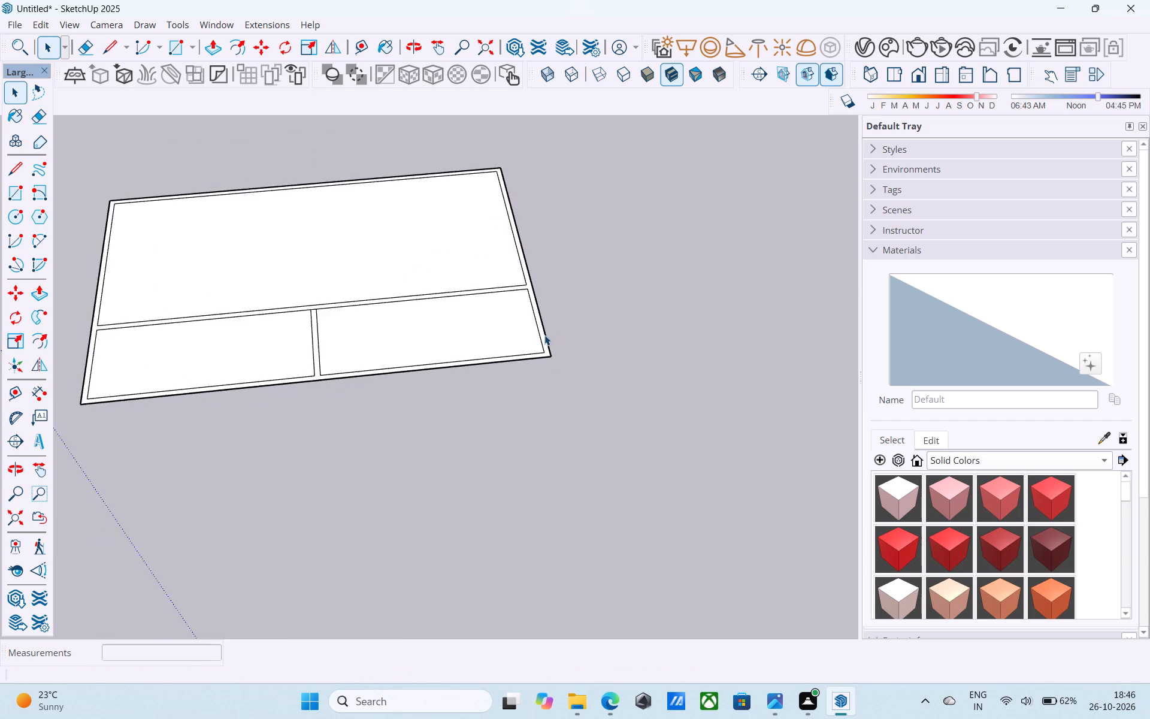
pyautogui.moveTo(544, 335); pyautogui.dragTo(431, 333, button='middle')
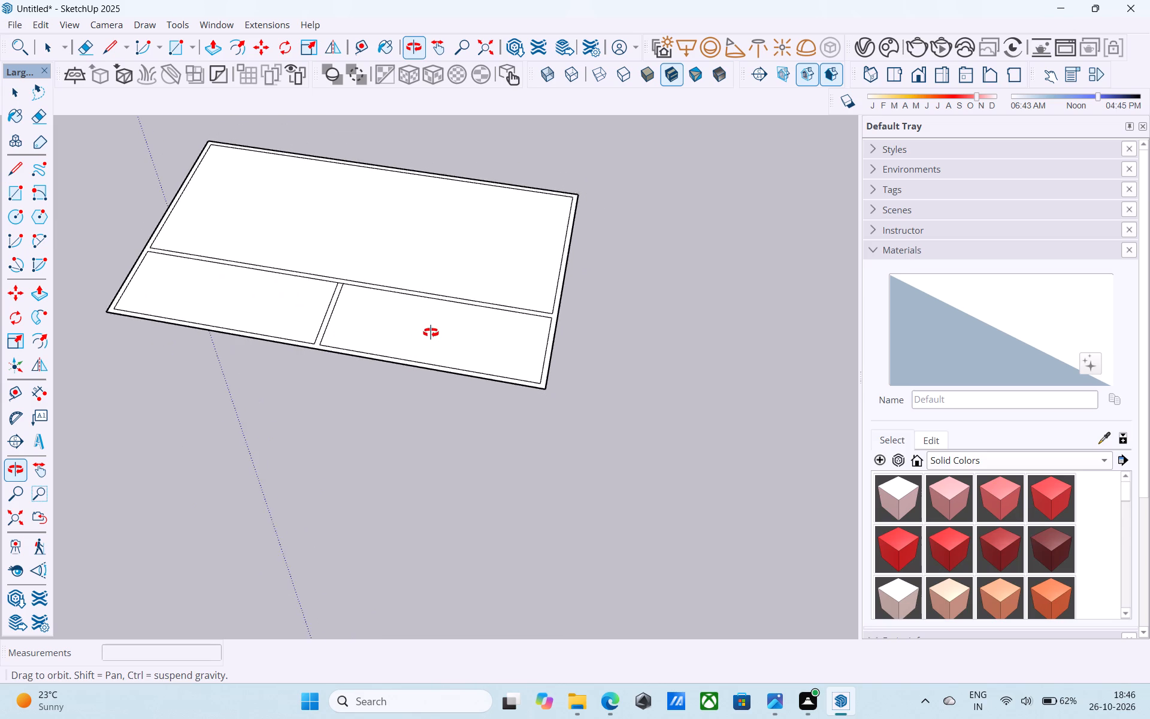
pyautogui.moveTo(431, 333); pyautogui.dragTo(343, 312, button='middle')
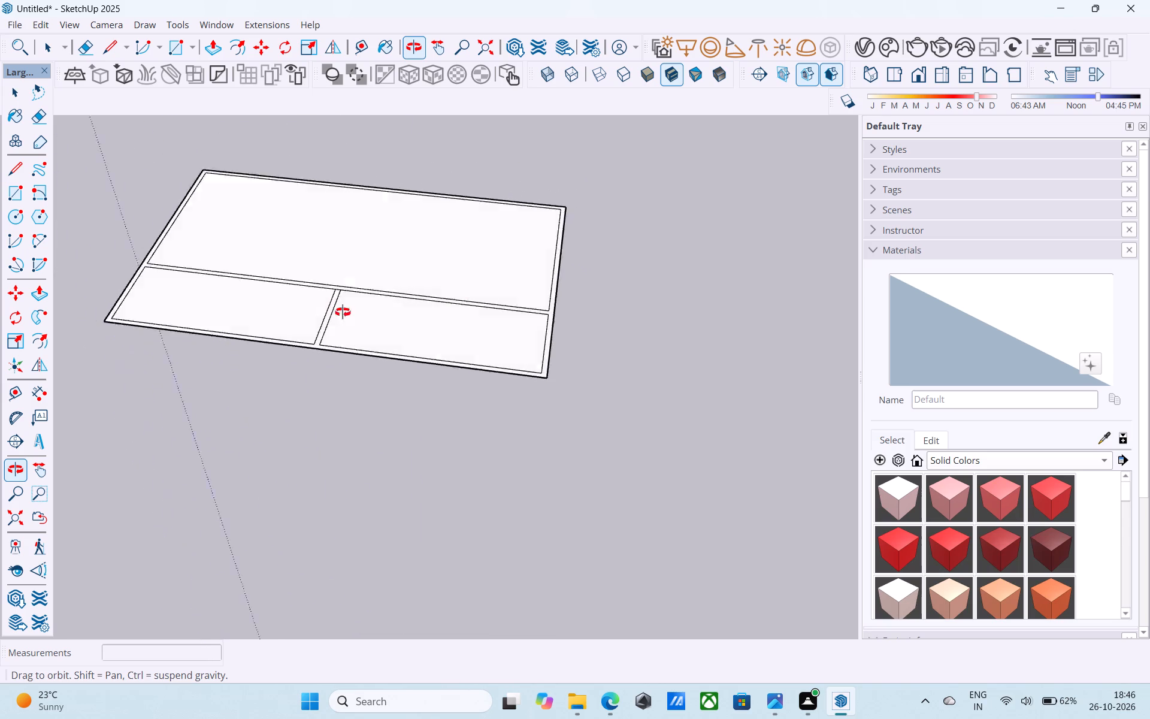
pyautogui.moveTo(343, 312); pyautogui.dragTo(557, 304, button='middle')
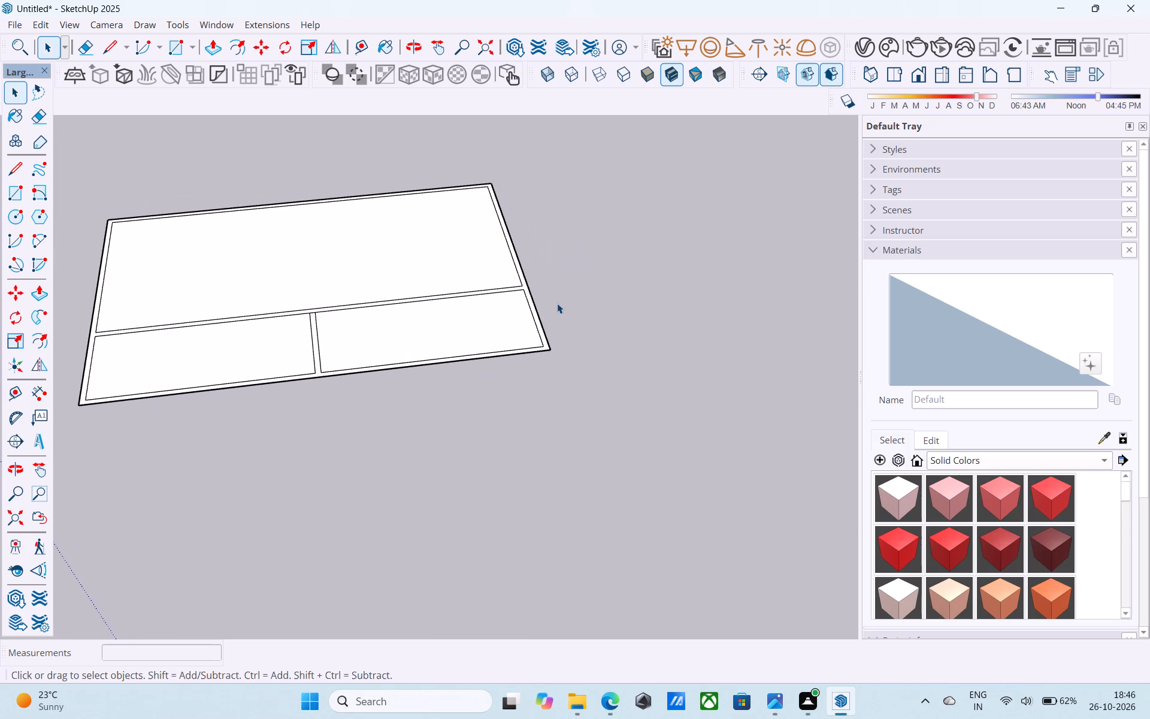
pyautogui.scroll(5, 557, 303)
pyautogui.scroll(-5, 557, 303)
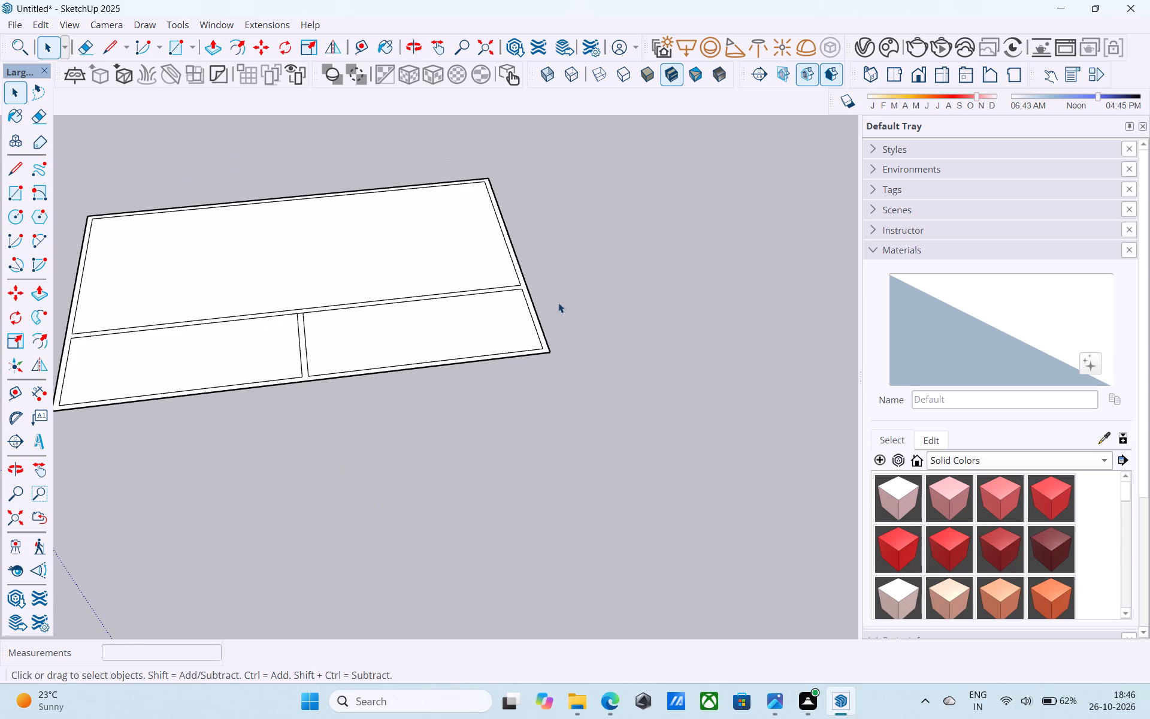
pyautogui.scroll(-5, 558, 303)
pyautogui.moveTo(558, 303); pyautogui.dragTo(425, 271, button='middle')
pyautogui.press('space')
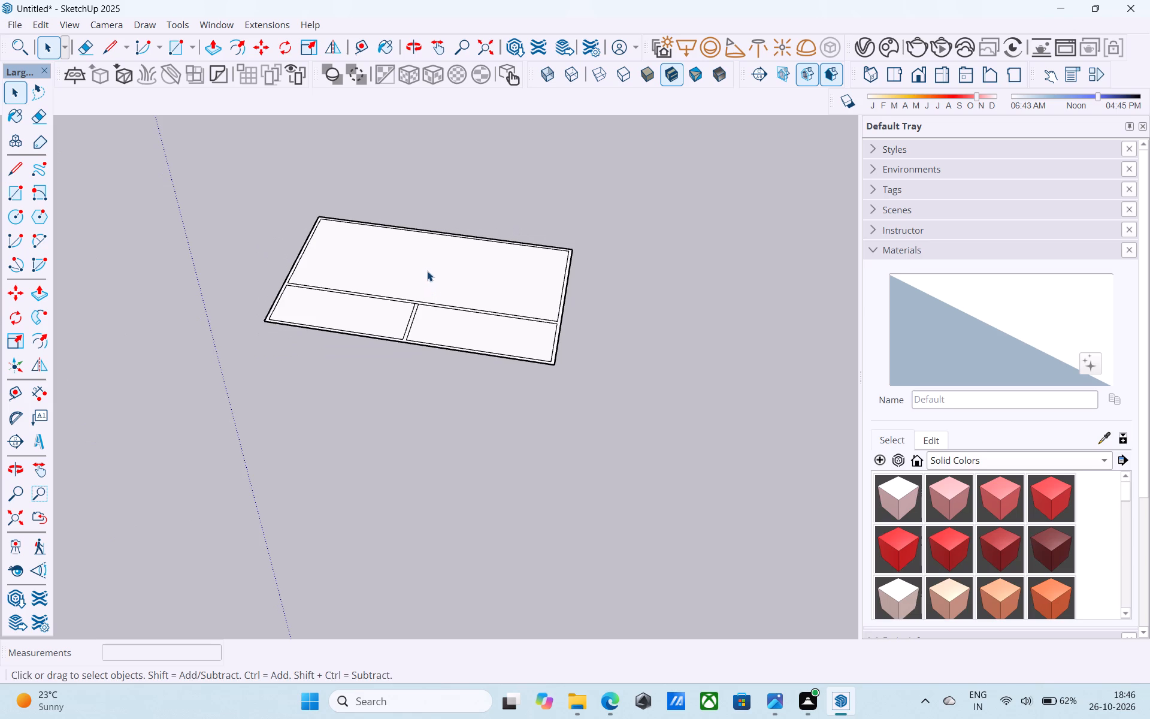
pyautogui.scroll(4, 443, 296)
pyautogui.middleClick(443, 296)
pyautogui.scroll(-4, 444, 296)
pyautogui.moveTo(444, 296); pyautogui.dragTo(414, 325, button='middle')
pyautogui.press('space')
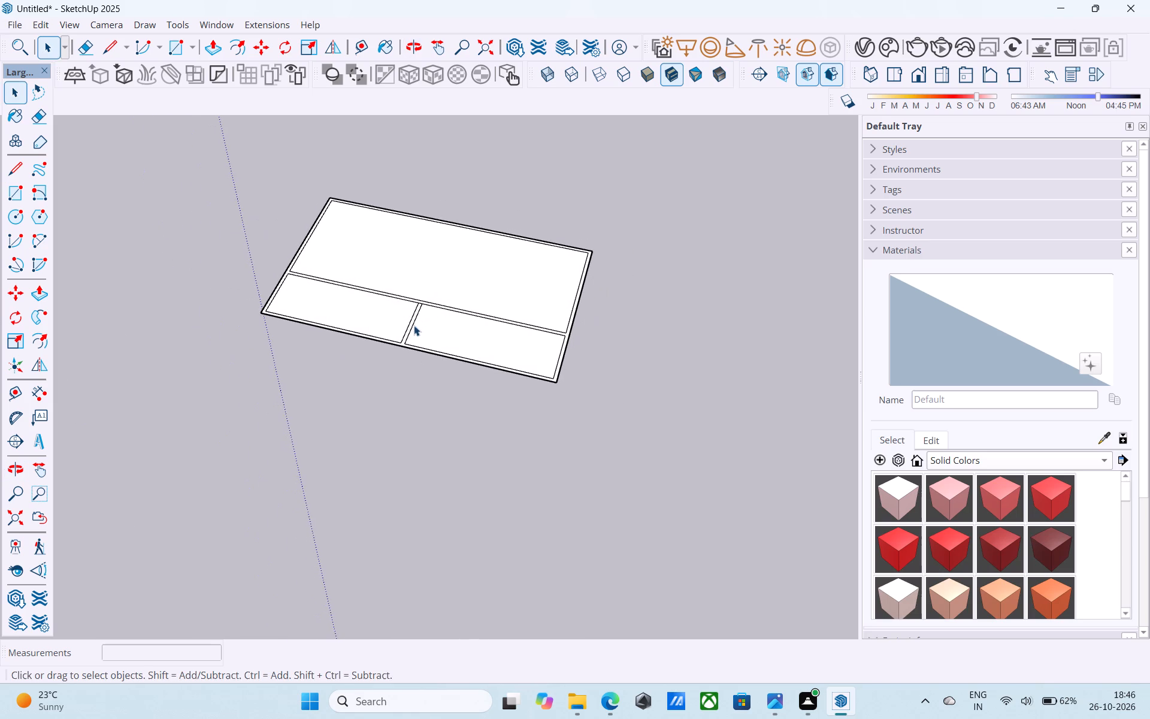
pyautogui.scroll(2, 538, 416)
pyautogui.scroll(-3, 542, 416)
pyautogui.moveTo(542, 416); pyautogui.dragTo(516, 431, button='middle')
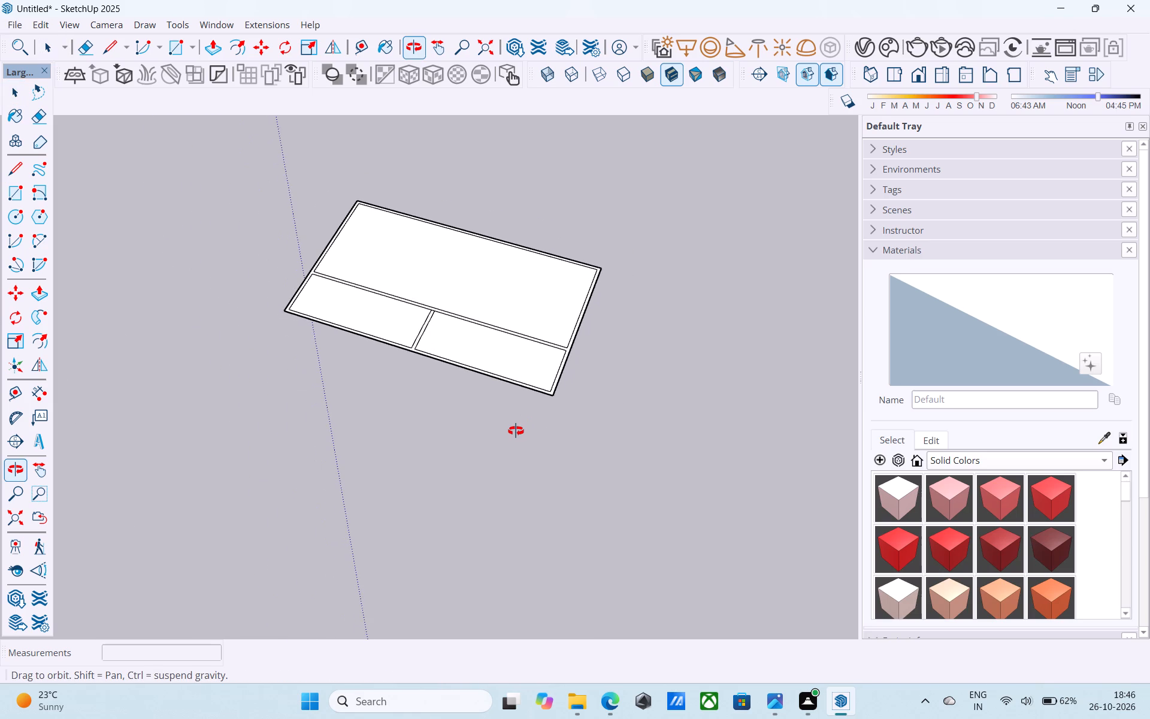
pyautogui.moveTo(516, 431); pyautogui.dragTo(540, 385, button='middle')
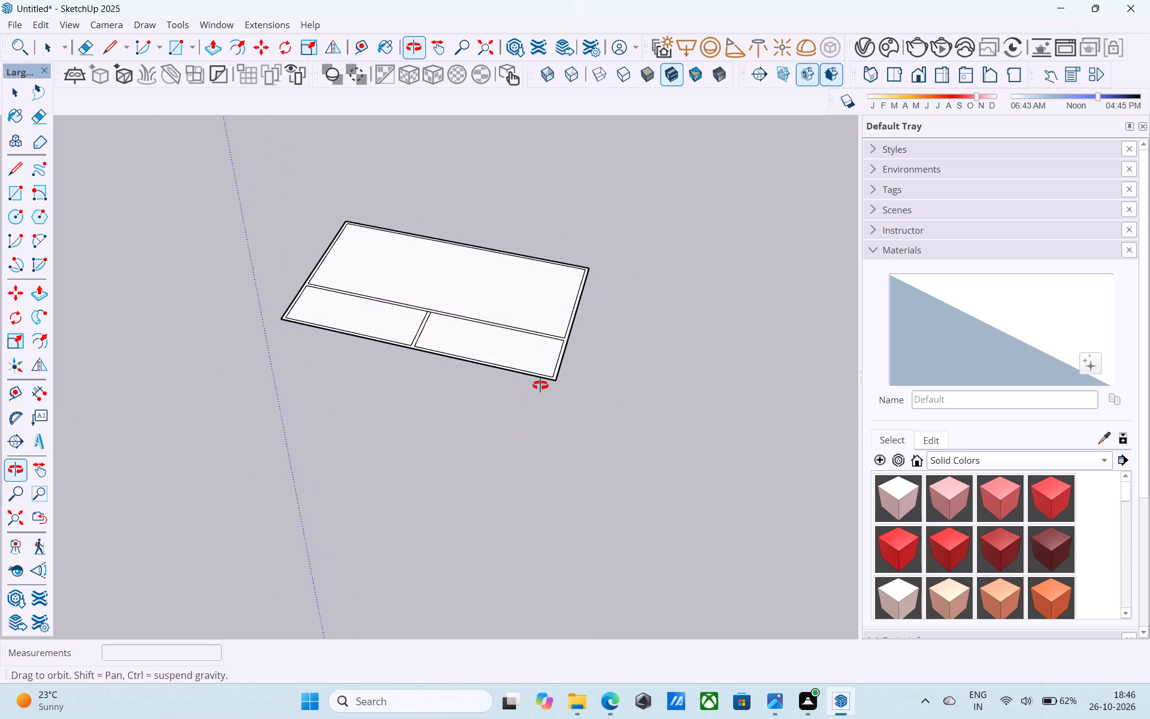
pyautogui.moveTo(540, 385); pyautogui.dragTo(510, 404, button='middle')
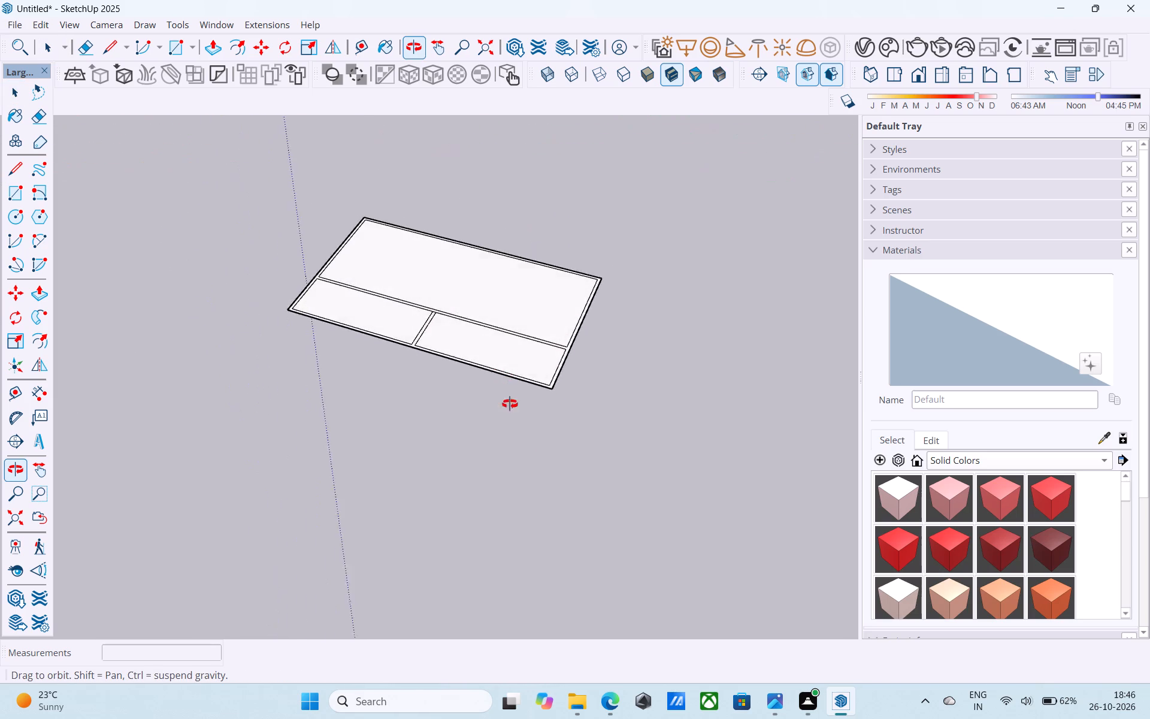
pyautogui.moveTo(510, 404); pyautogui.dragTo(514, 415, button='middle')
# Draw a 6' line outward from the plan's front-right corner, continuing the right end edge.
pyautogui.scroll(6, 536, 404)
pyautogui.press('l')
pyautogui.click(564, 386)
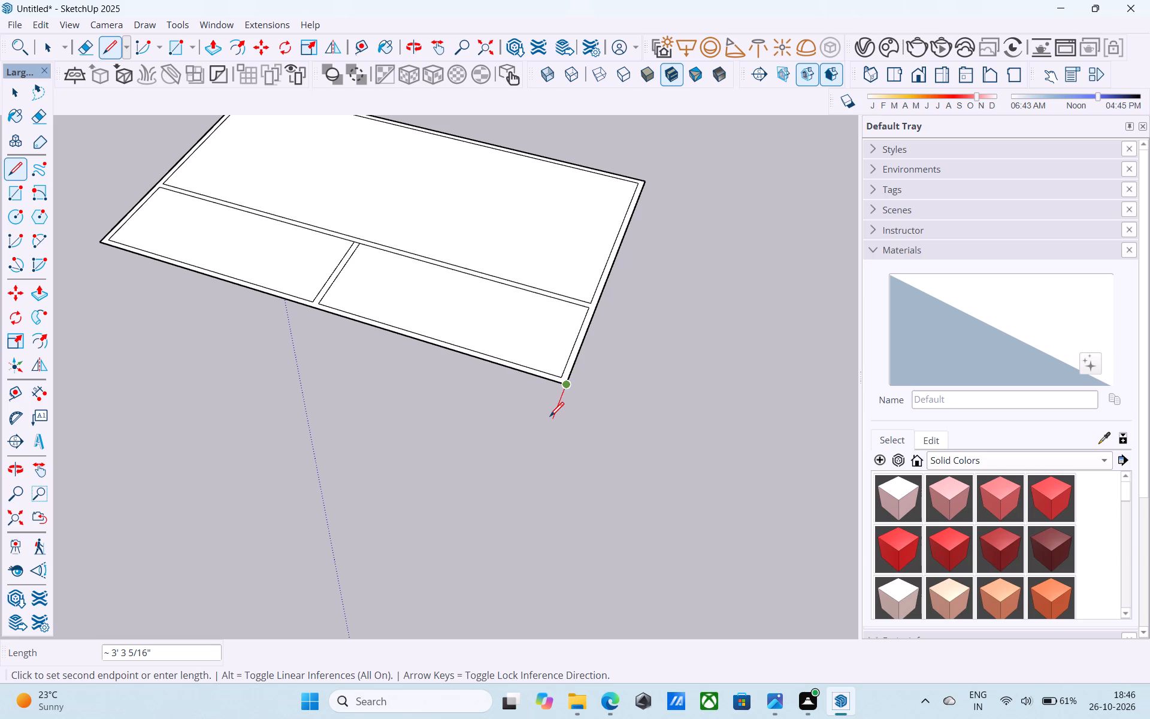
pyautogui.write("6'")
pyautogui.press('Return')
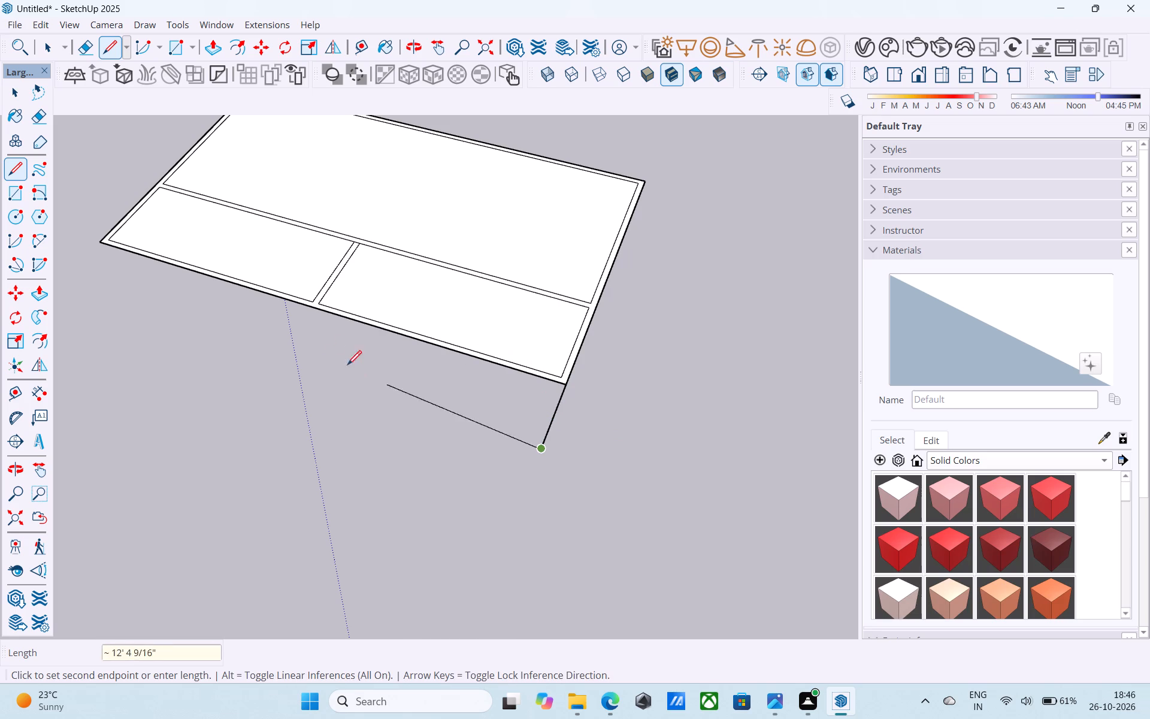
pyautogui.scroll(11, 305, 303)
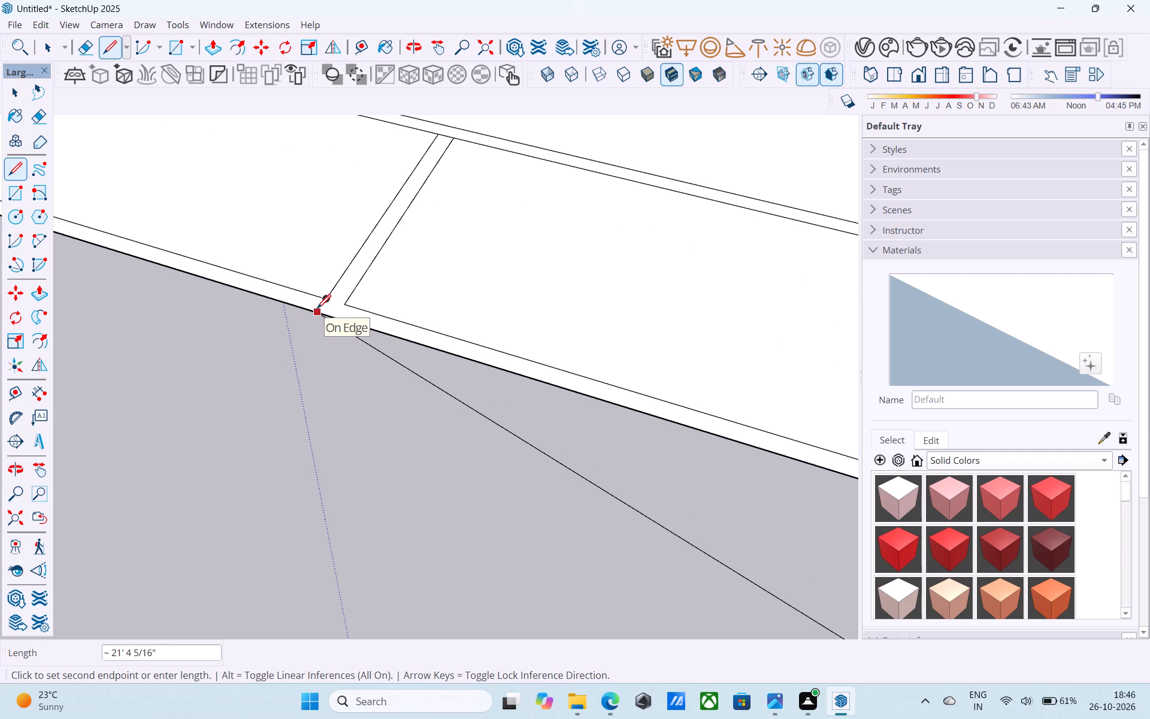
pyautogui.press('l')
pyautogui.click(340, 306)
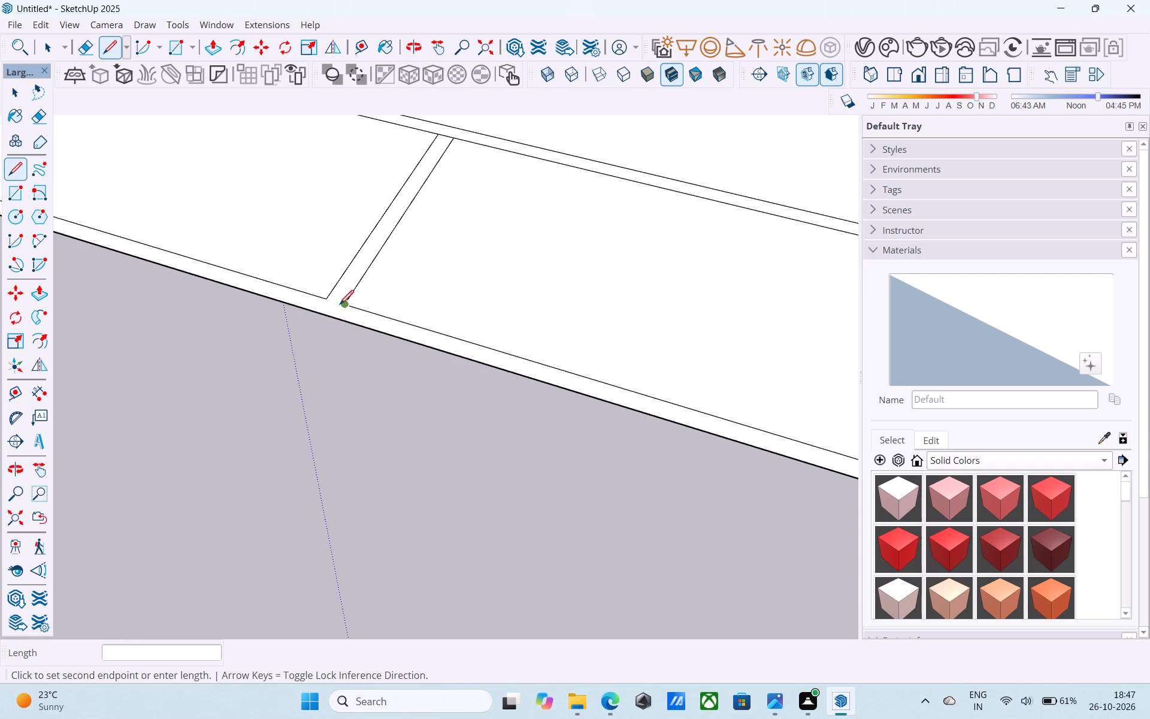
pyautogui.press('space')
# Draw a short line across the front wall, extending the partition's left side to the outer front edge.
pyautogui.press('l')
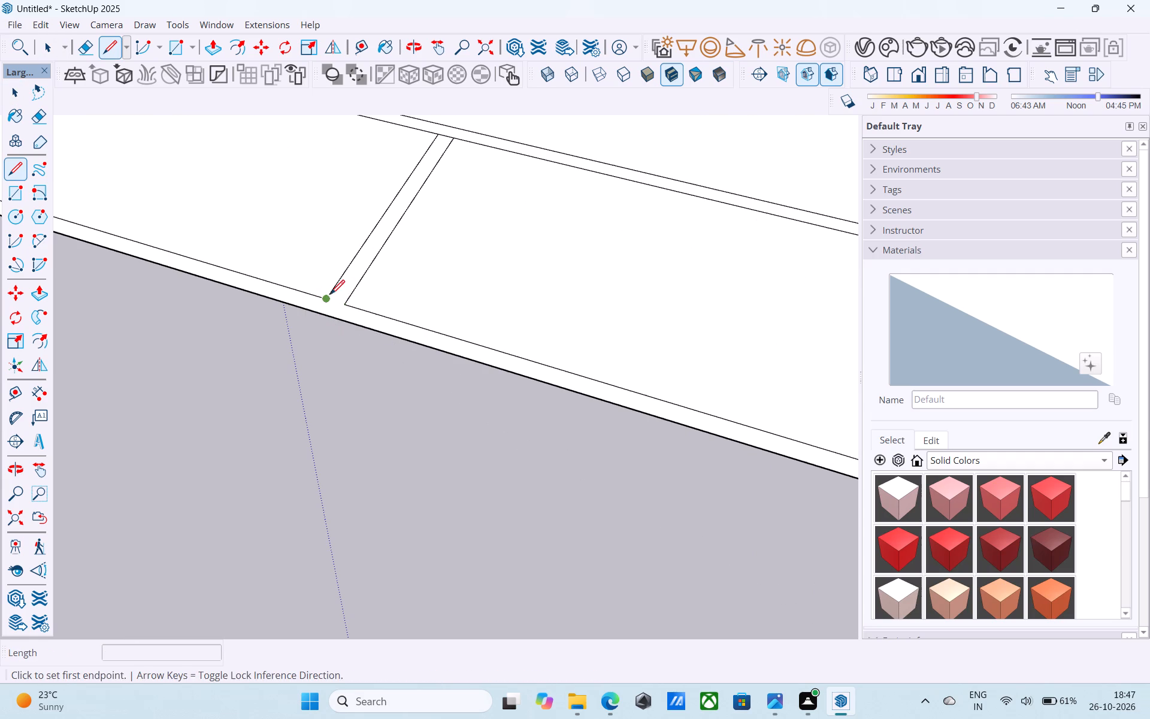
pyautogui.click(331, 295)
pyautogui.click(323, 312)
pyautogui.press('space')
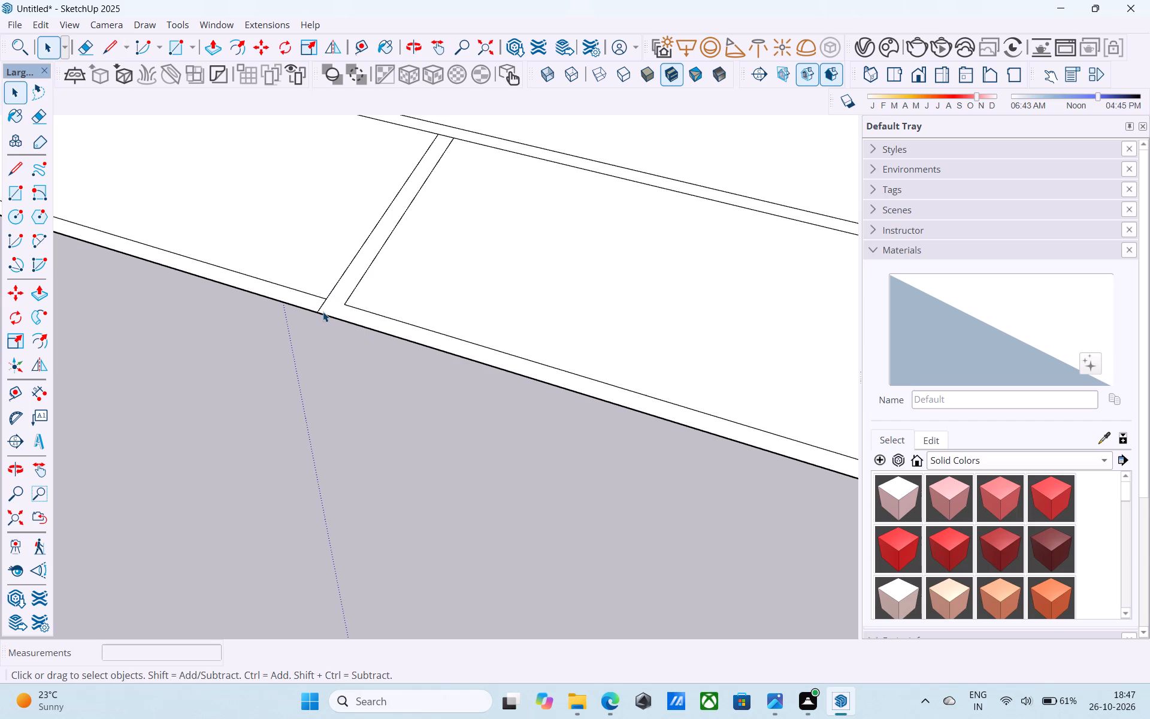
# Draw a line from the partition's foot on the outer front edge to the free end of the 6' line, closing a triangular face.
pyautogui.press('l')
pyautogui.scroll(-4, 323, 312)
pyautogui.click(323, 310)
pyautogui.scroll(-12, 323, 310)
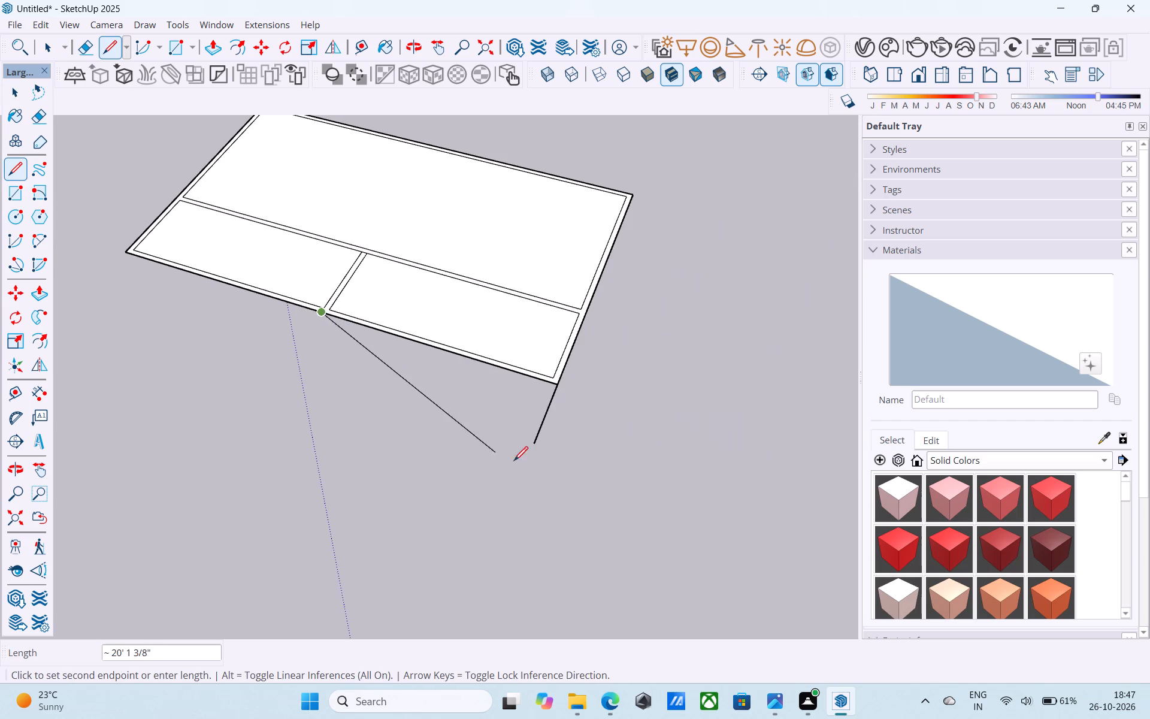
pyautogui.click(534, 445)
pyautogui.press('space')
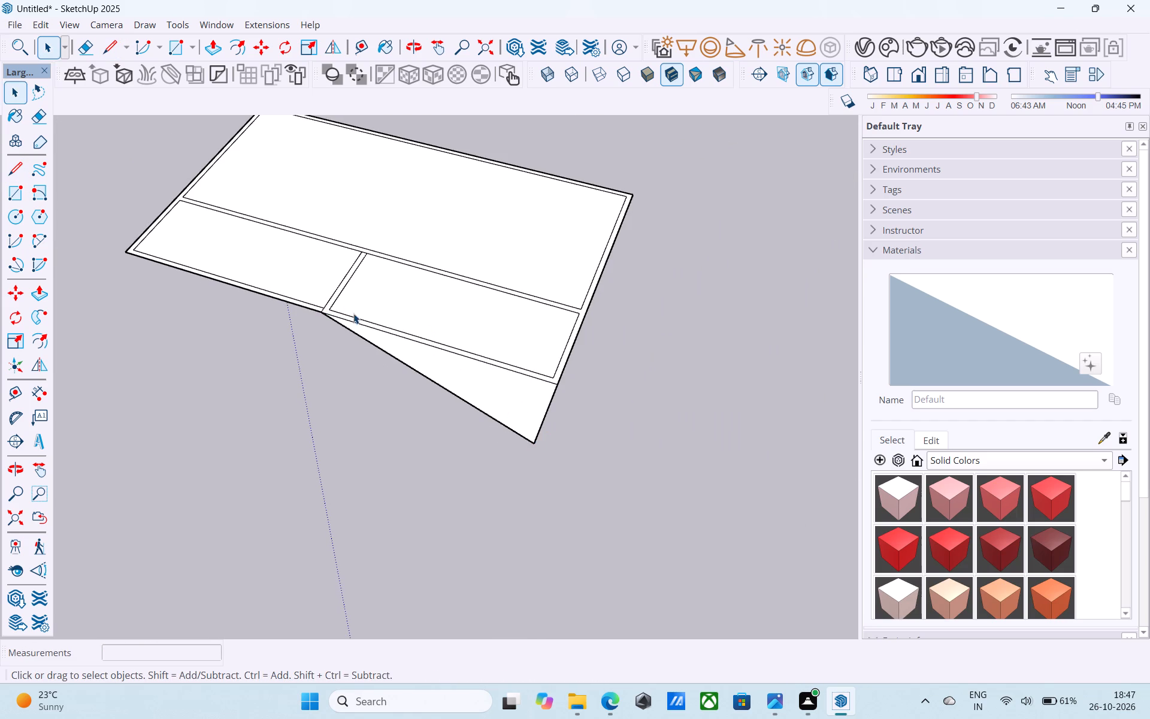
# Draw a line about 20' 10" long from the right room's inner front corner at the partition, parallel to the angled edge, to the end edge.
pyautogui.scroll(4, 342, 307)
pyautogui.press('l')
pyautogui.click(324, 307)
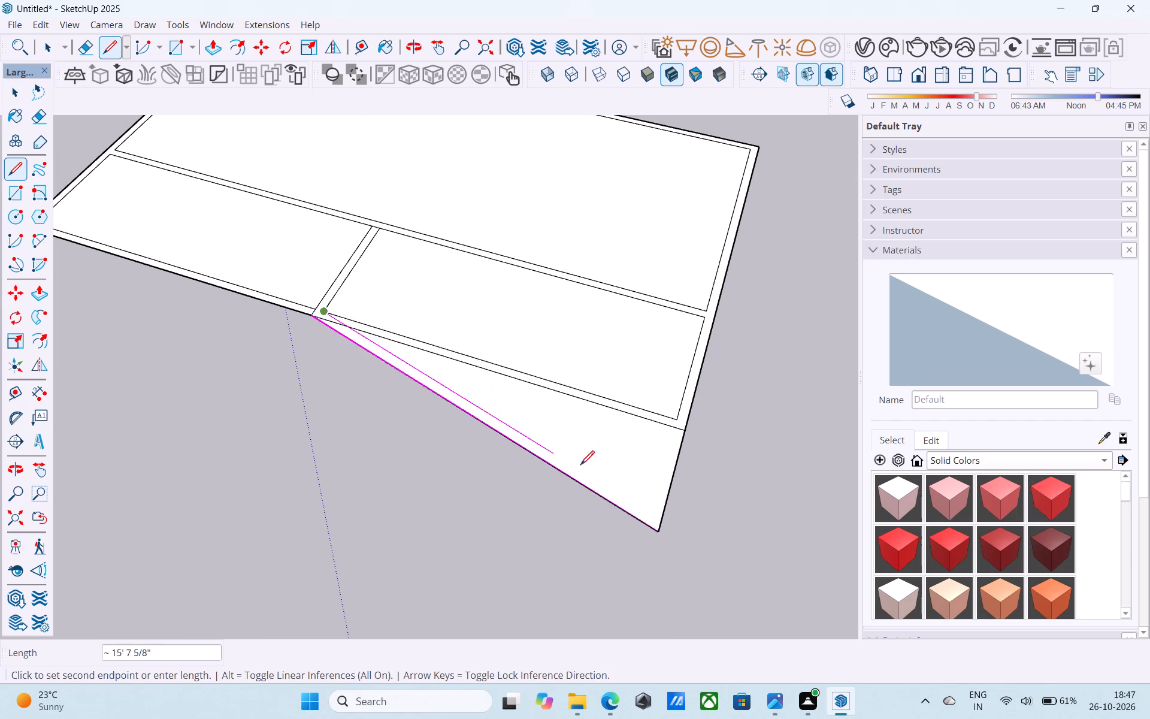
pyautogui.click(662, 521)
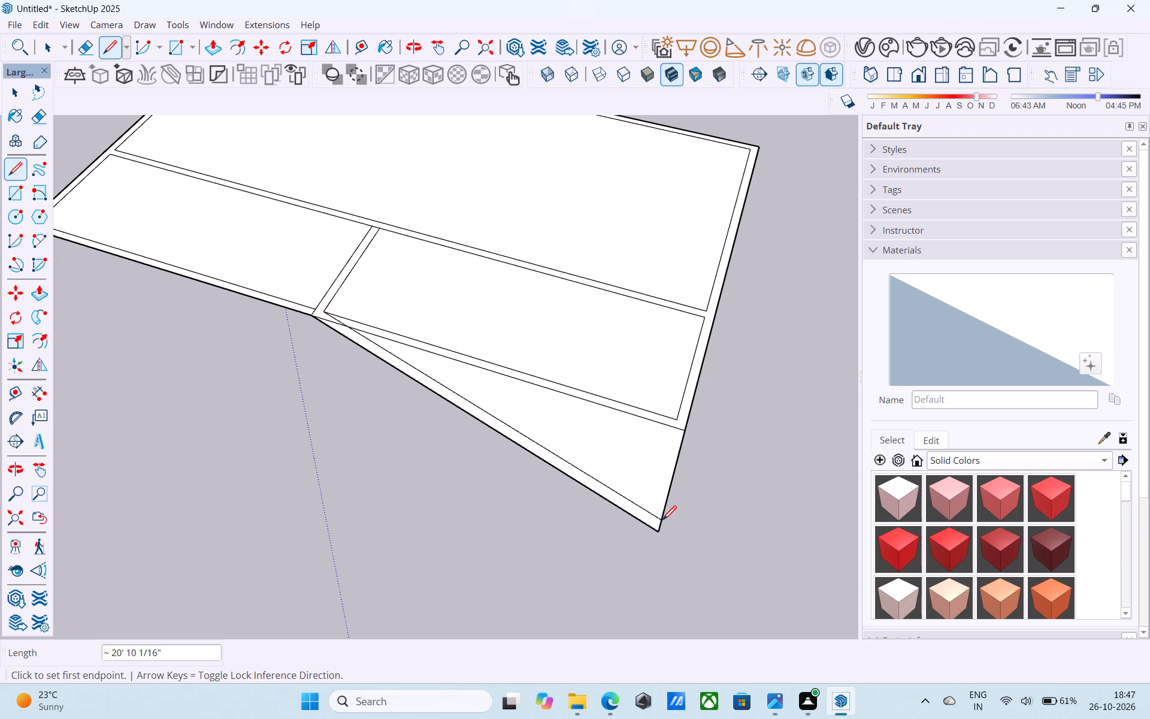
# Erase the short piece of the old front edge crossing the new angled wall strip near the partition.
pyautogui.press('space')
pyautogui.press('e')
pyautogui.scroll(8, 347, 310)
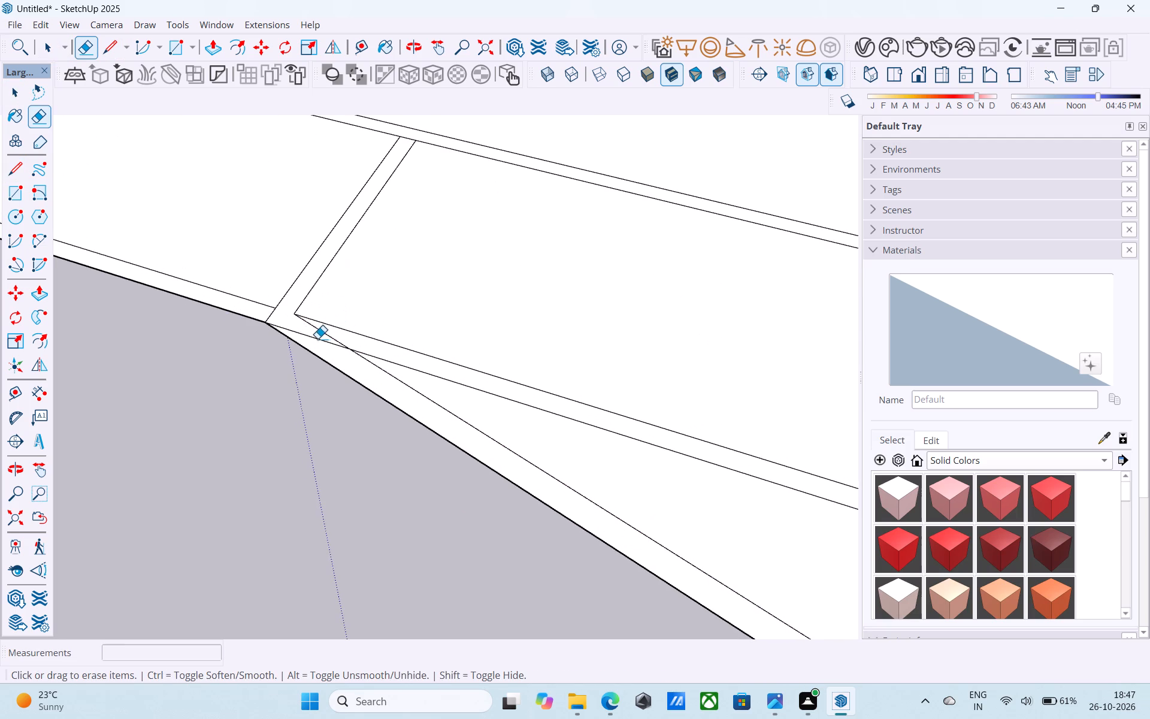
pyautogui.click(317, 339)
pyautogui.press('space')
# Examine the plan with its angled wall strip from above and below.
pyautogui.scroll(-5, 190, 379)
pyautogui.scroll(1, 188, 379)
pyautogui.scroll(-20, 188, 379)
pyautogui.moveTo(187, 388); pyautogui.dragTo(404, 192, button='middle')
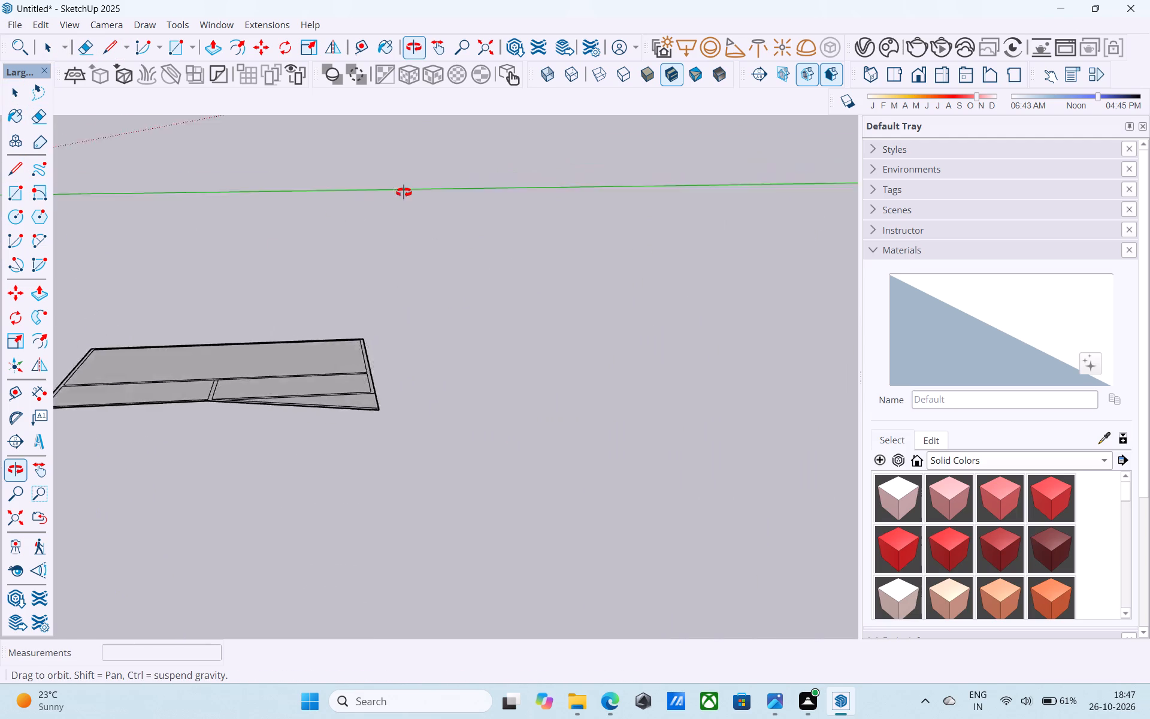
pyautogui.moveTo(404, 192); pyautogui.dragTo(422, 358, button='middle')
pyautogui.scroll(-3, 437, 343)
pyautogui.scroll(1, 440, 349)
pyautogui.scroll(-1, 440, 351)
pyautogui.moveTo(440, 431); pyautogui.dragTo(387, 451, button='middle')
pyautogui.scroll(6, 378, 434)
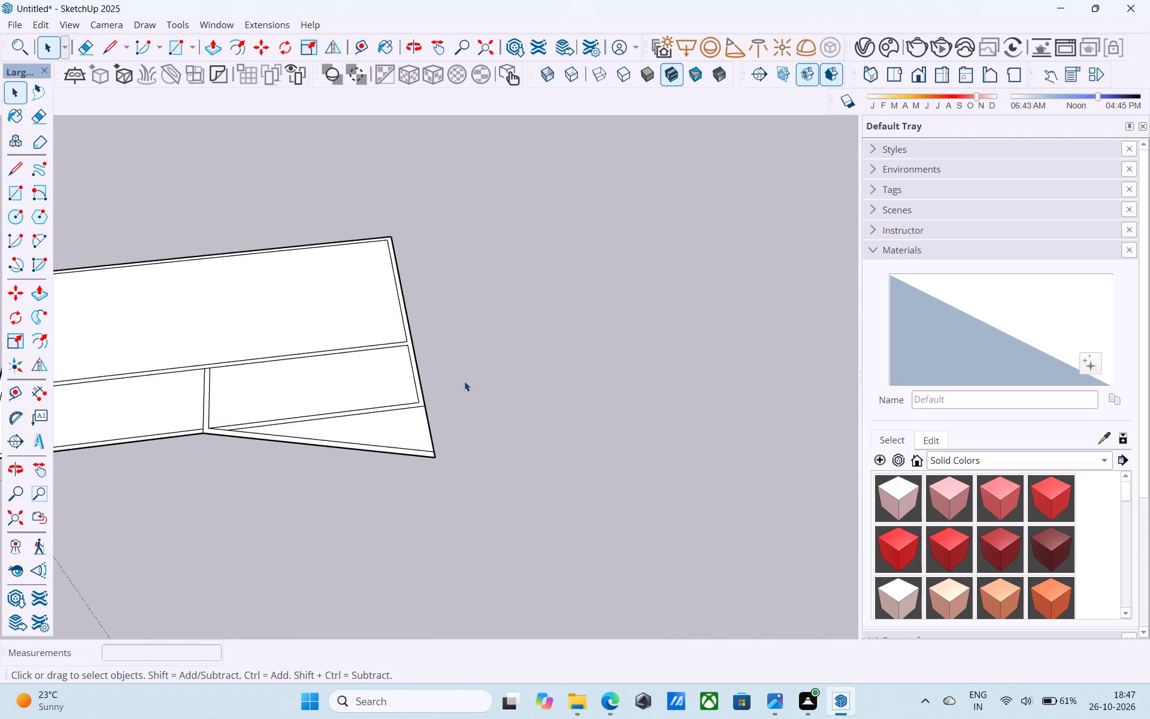
pyautogui.scroll(-3, 495, 389)
pyautogui.scroll(1, 500, 413)
pyautogui.scroll(-3, 496, 418)
pyautogui.moveTo(399, 478); pyautogui.dragTo(423, 136, button='middle')
pyautogui.moveTo(387, 336); pyautogui.dragTo(399, 183, button='middle')
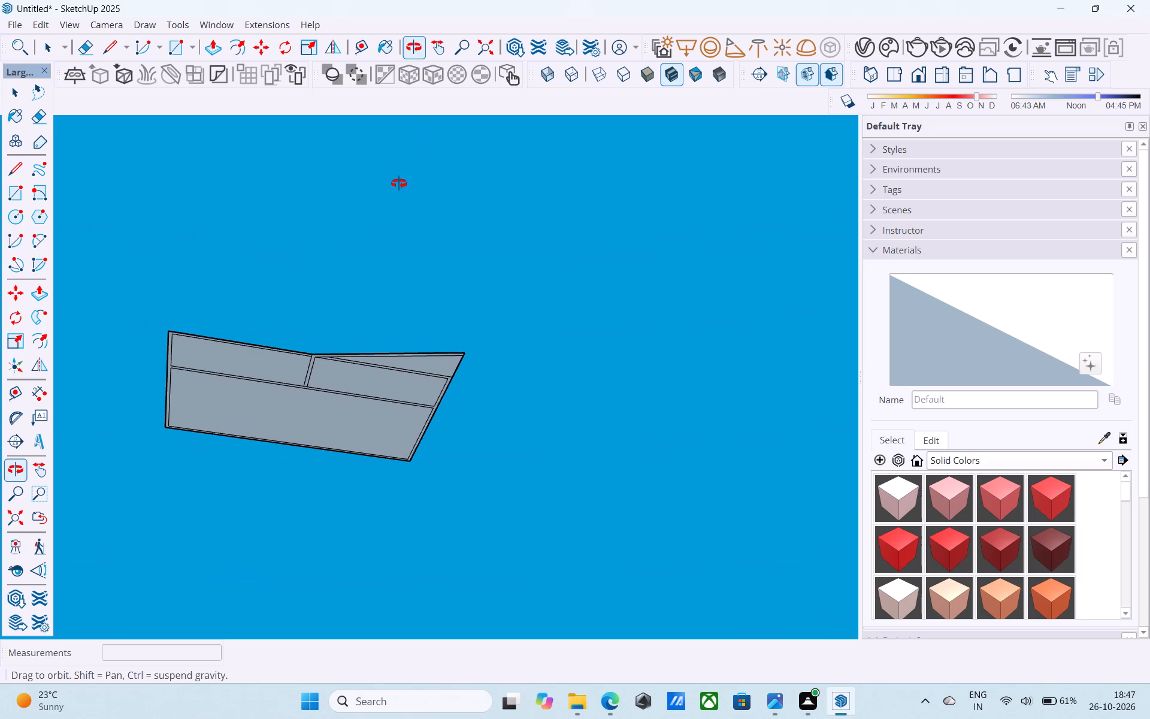
pyautogui.moveTo(399, 183); pyautogui.dragTo(369, 232, button='middle')
pyautogui.scroll(1, 353, 474)
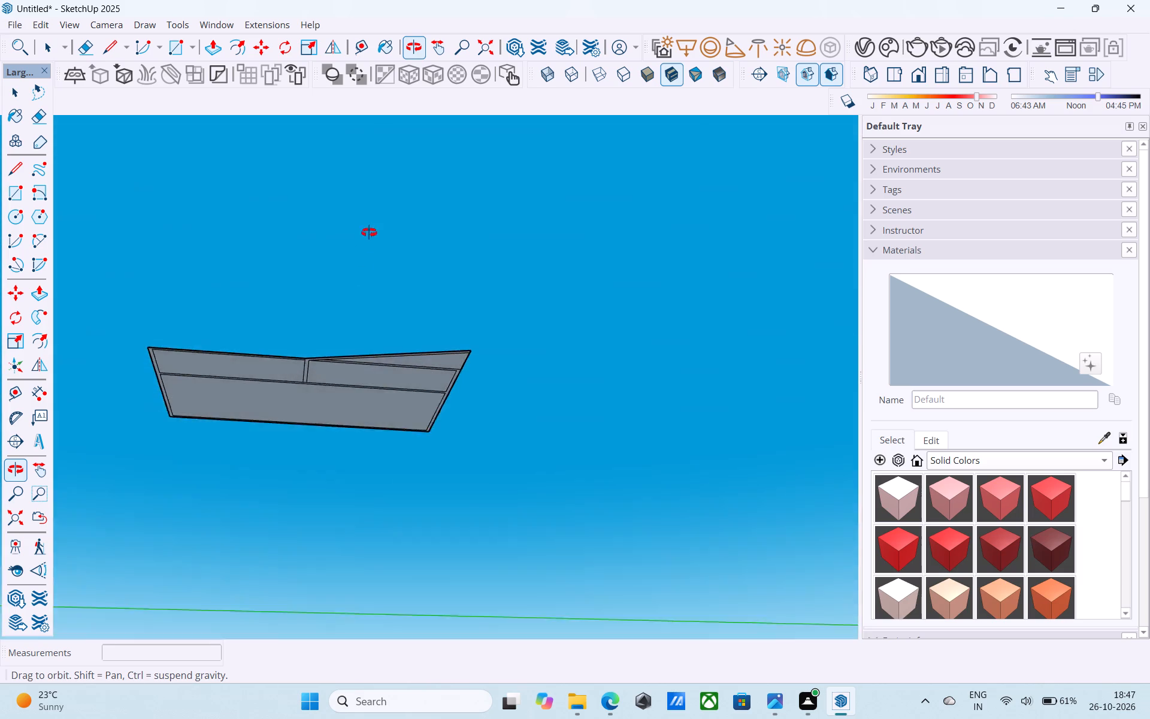
pyautogui.moveTo(369, 232); pyautogui.dragTo(350, 587, button='middle')
pyautogui.moveTo(406, 448); pyautogui.dragTo(246, 566, button='middle')
# Erase both lines of the old straight front wall between the right room and the triangular extension.
pyautogui.scroll(6, 329, 395)
pyautogui.scroll(5, 333, 330)
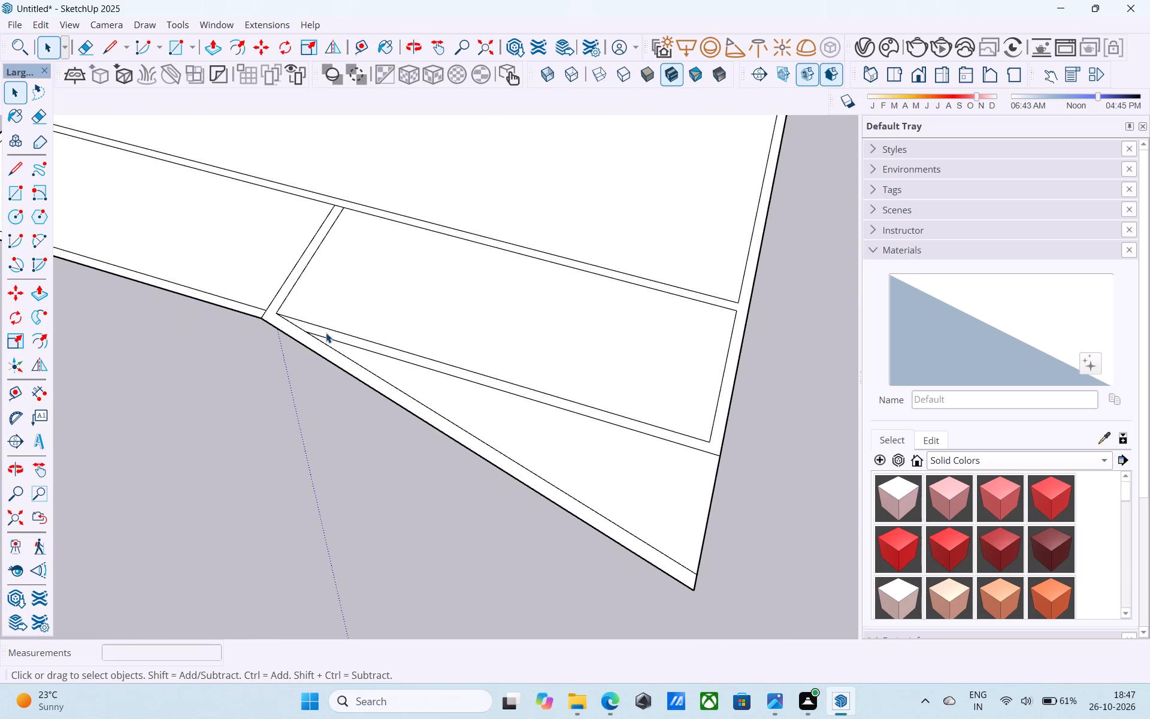
pyautogui.press('e')
pyautogui.scroll(5, 322, 333)
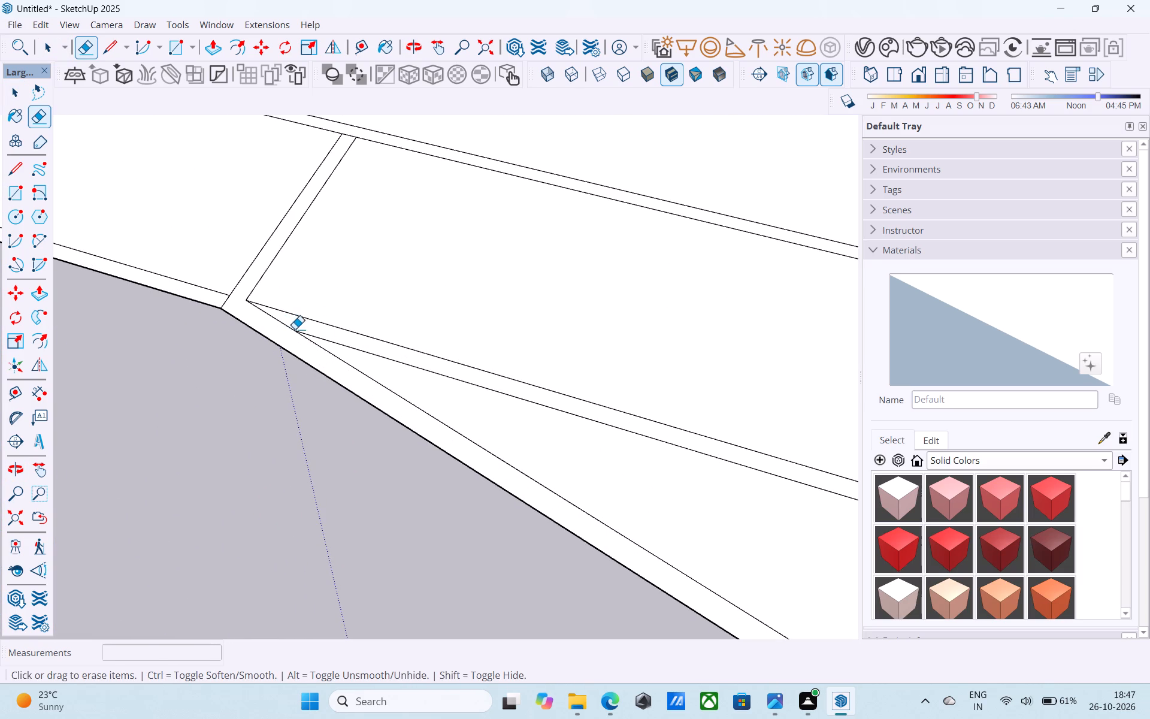
pyautogui.press('space')
pyautogui.press('e')
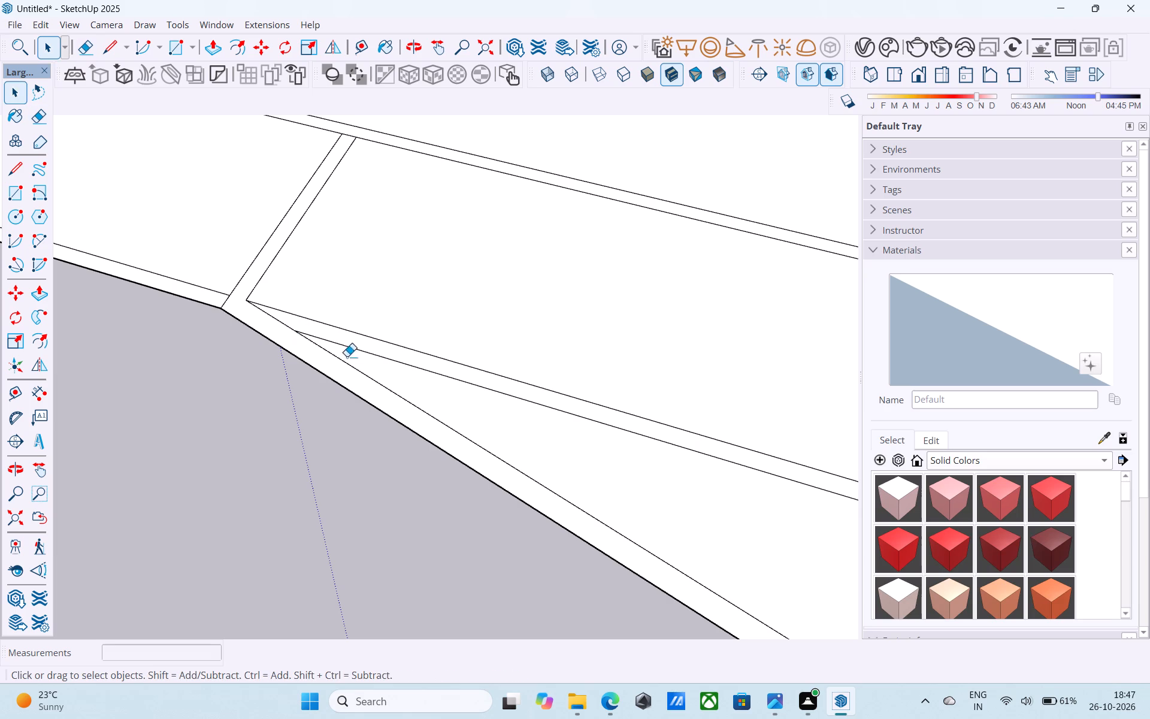
pyautogui.moveTo(415, 397); pyautogui.dragTo(502, 291)
pyautogui.scroll(1, 329, 303)
pyautogui.scroll(-15, 278, 308)
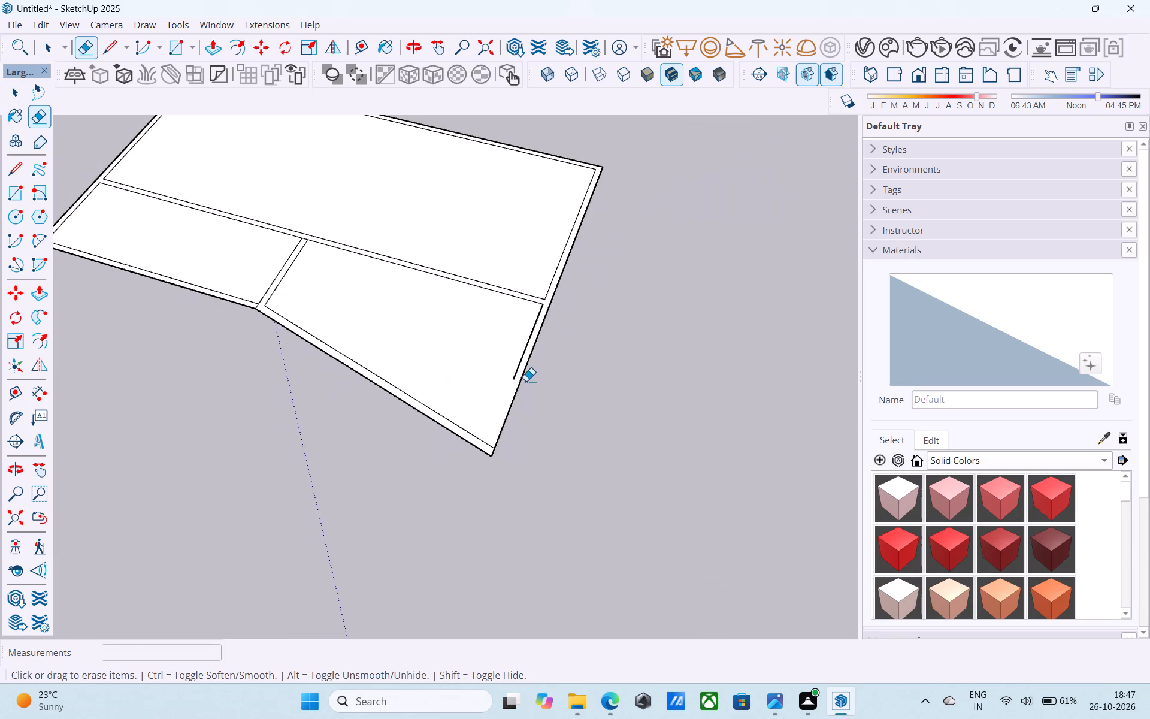
# Extend the right room's inner end-wall line about 5' 8 1/2" to meet the inner line of the angled wall.
pyautogui.scroll(6, 516, 371)
pyautogui.press('l')
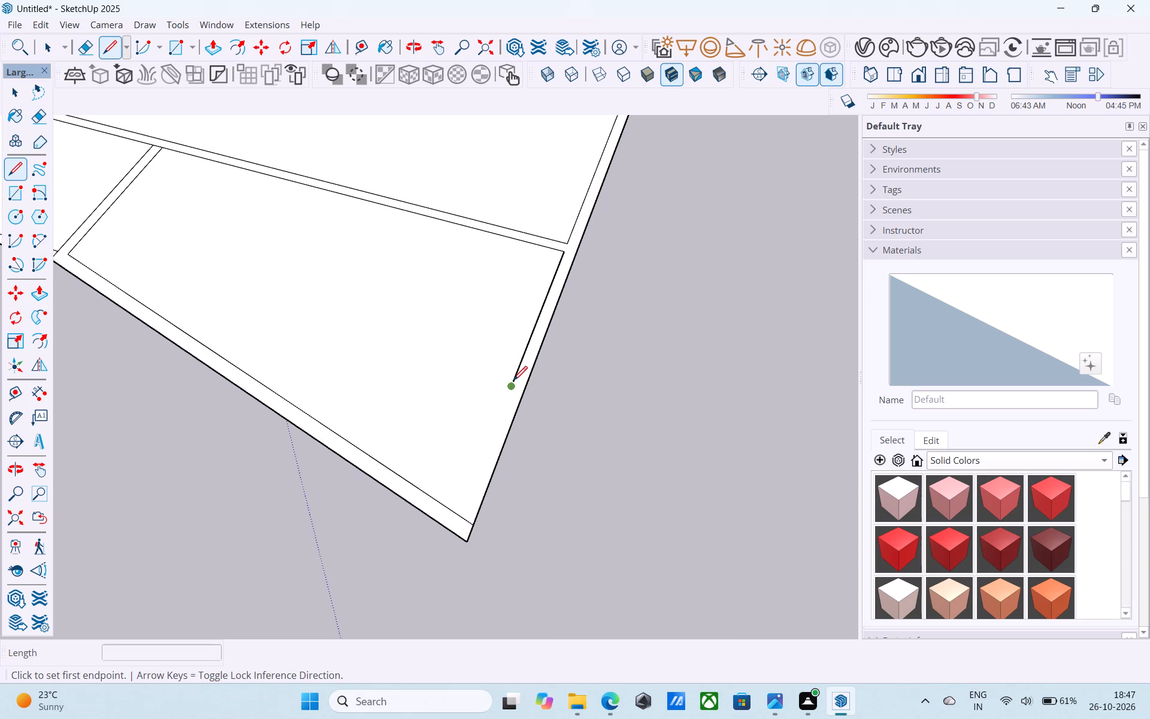
pyautogui.click(513, 382)
pyautogui.click(465, 516)
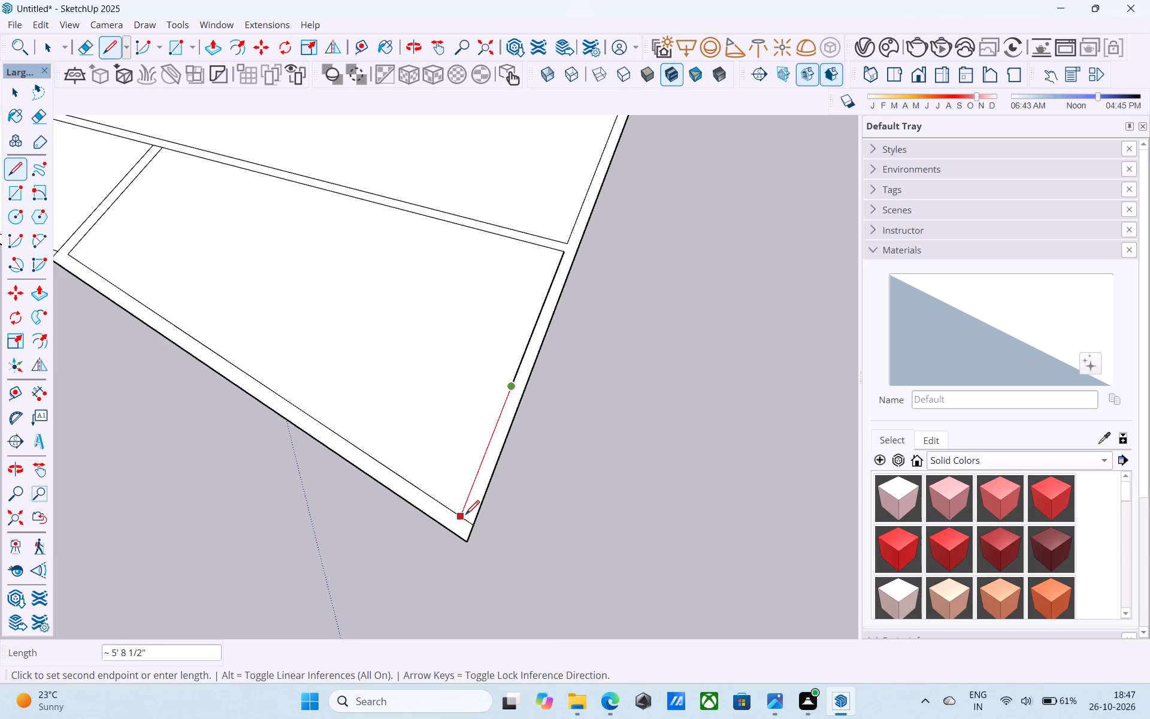
# Erase the leftover stub of the angled inner line between the new inside corner and the outer end edge.
pyautogui.press('space')
pyautogui.press('e')
pyautogui.click(467, 521)
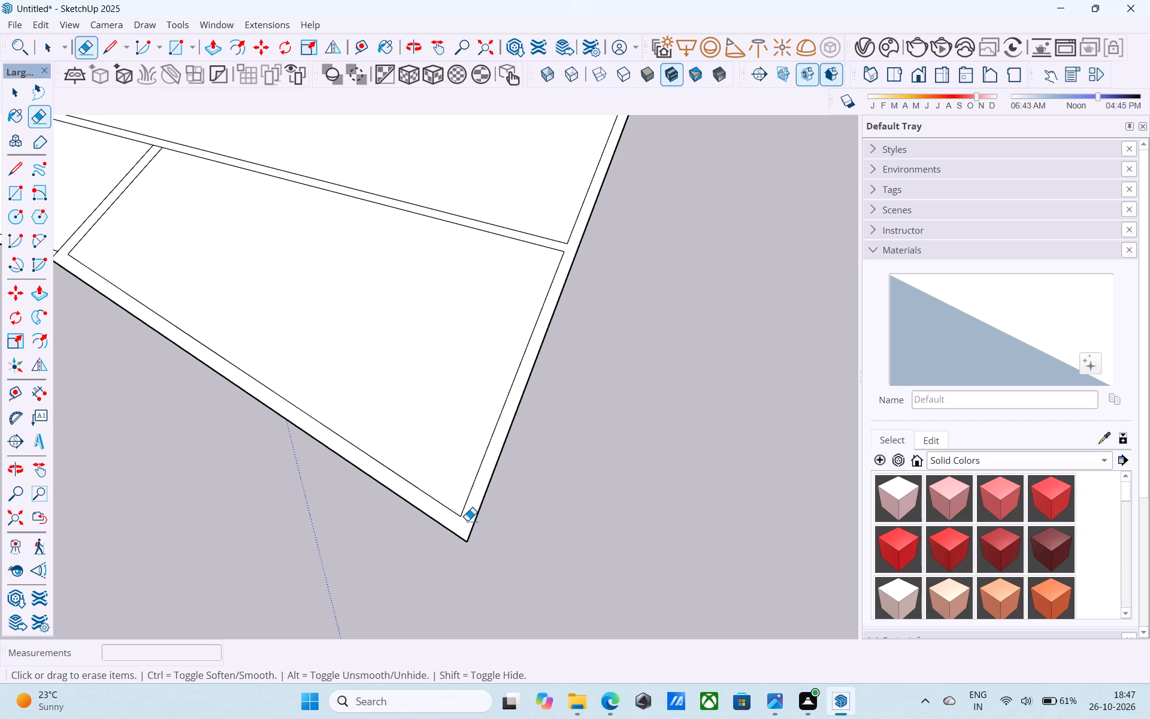
pyautogui.press('space')
pyautogui.scroll(-6, 468, 520)
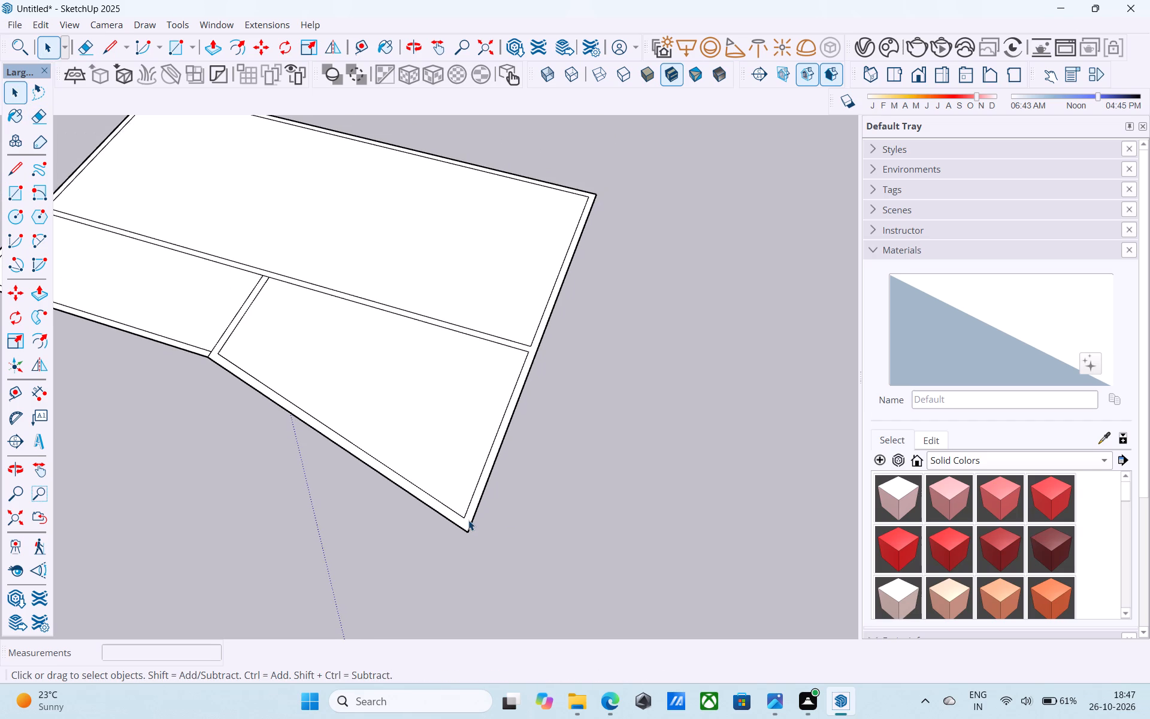
# Draw two 6" lines across the right end wall, extending both sides of the long partition to the outer edge.
pyautogui.press('l')
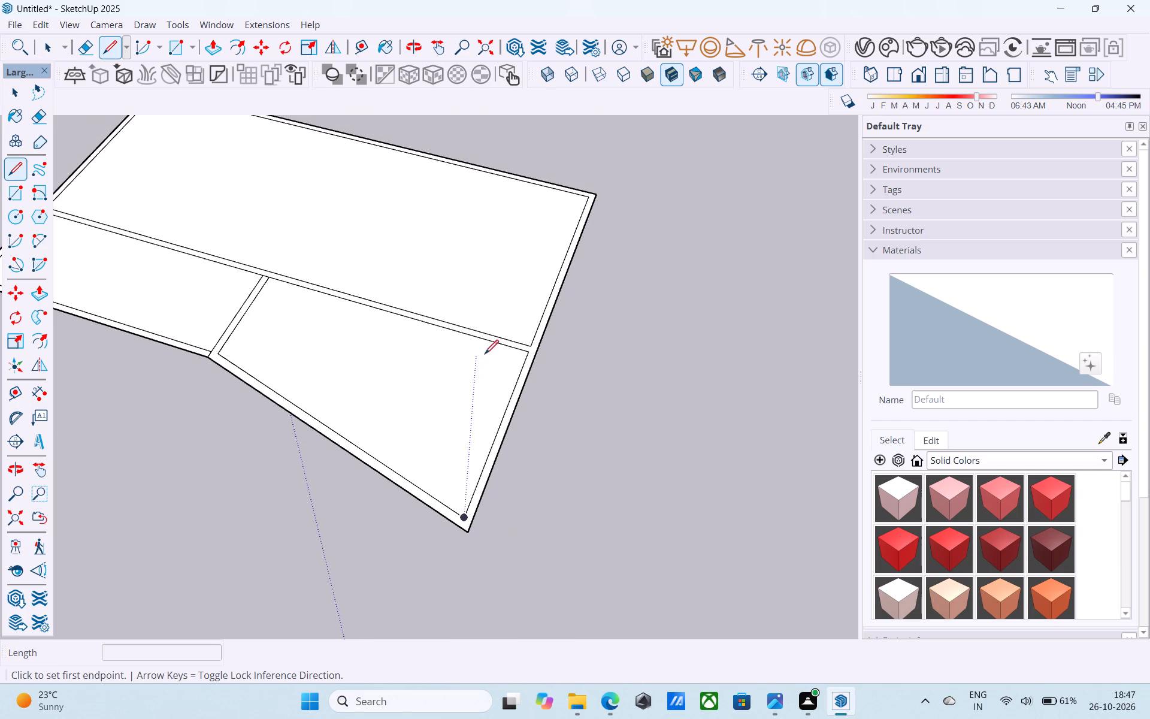
pyautogui.scroll(2, 510, 357)
pyautogui.scroll(-5, 515, 362)
pyautogui.moveTo(517, 374); pyautogui.dragTo(150, 416, button='middle')
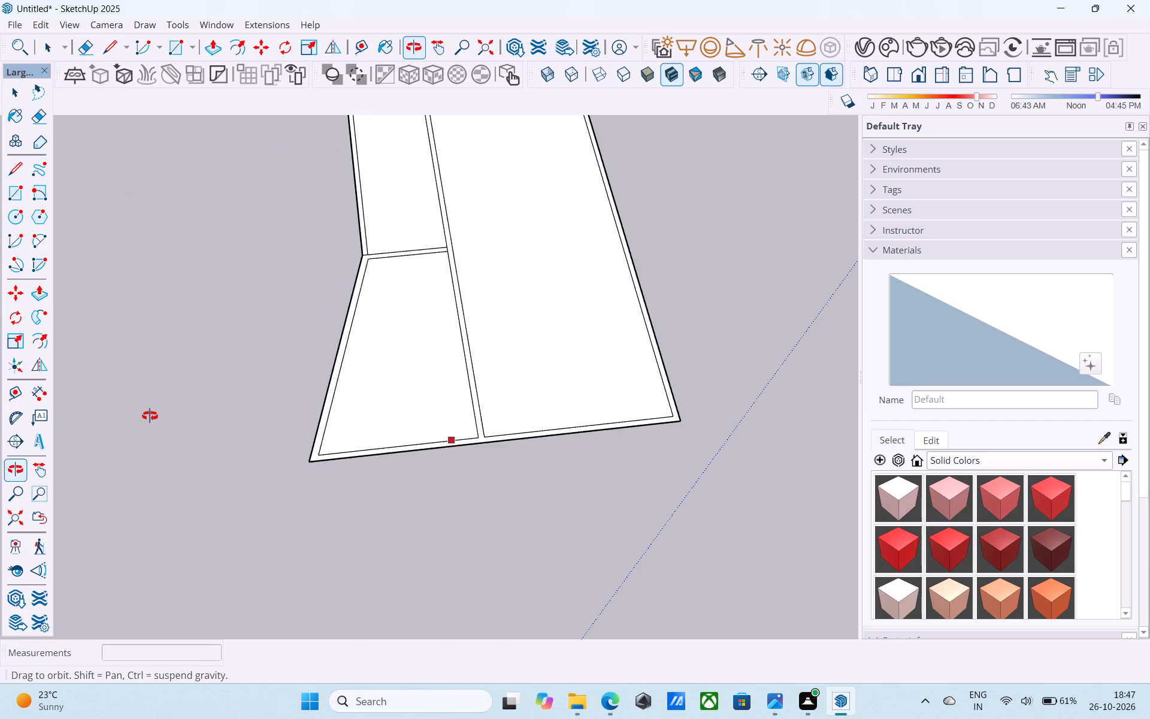
pyautogui.moveTo(150, 416); pyautogui.dragTo(607, 333, button='middle')
pyautogui.scroll(10, 529, 347)
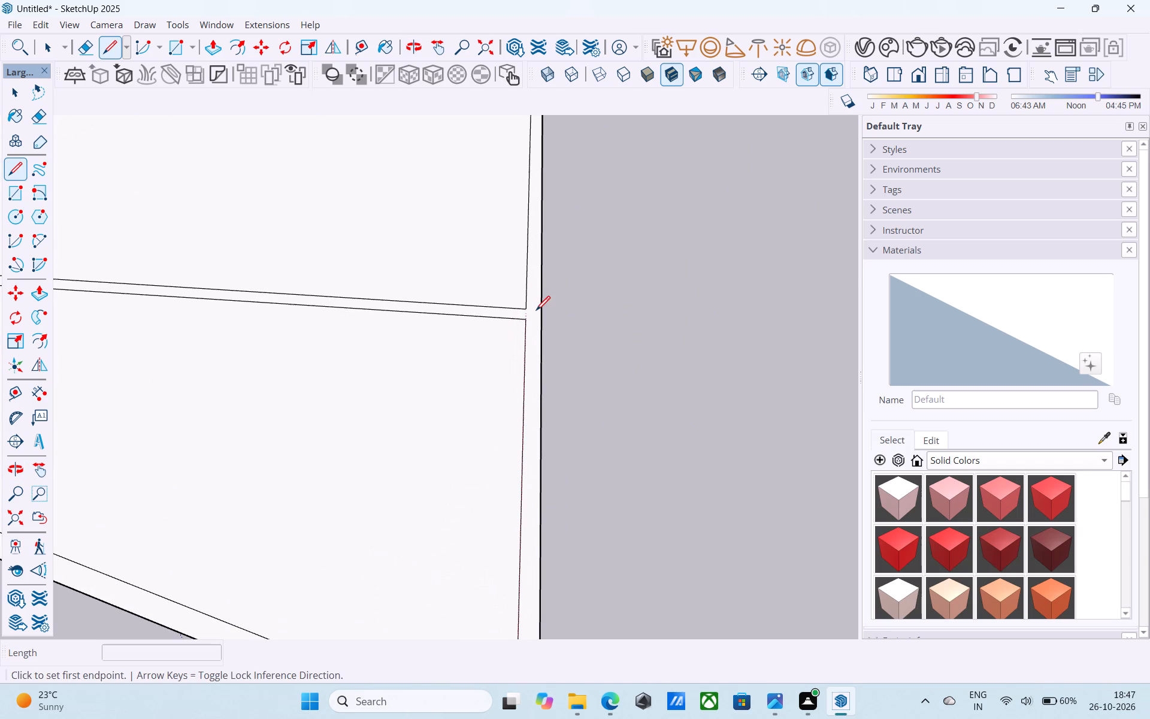
pyautogui.click(526, 318)
pyautogui.click(542, 318)
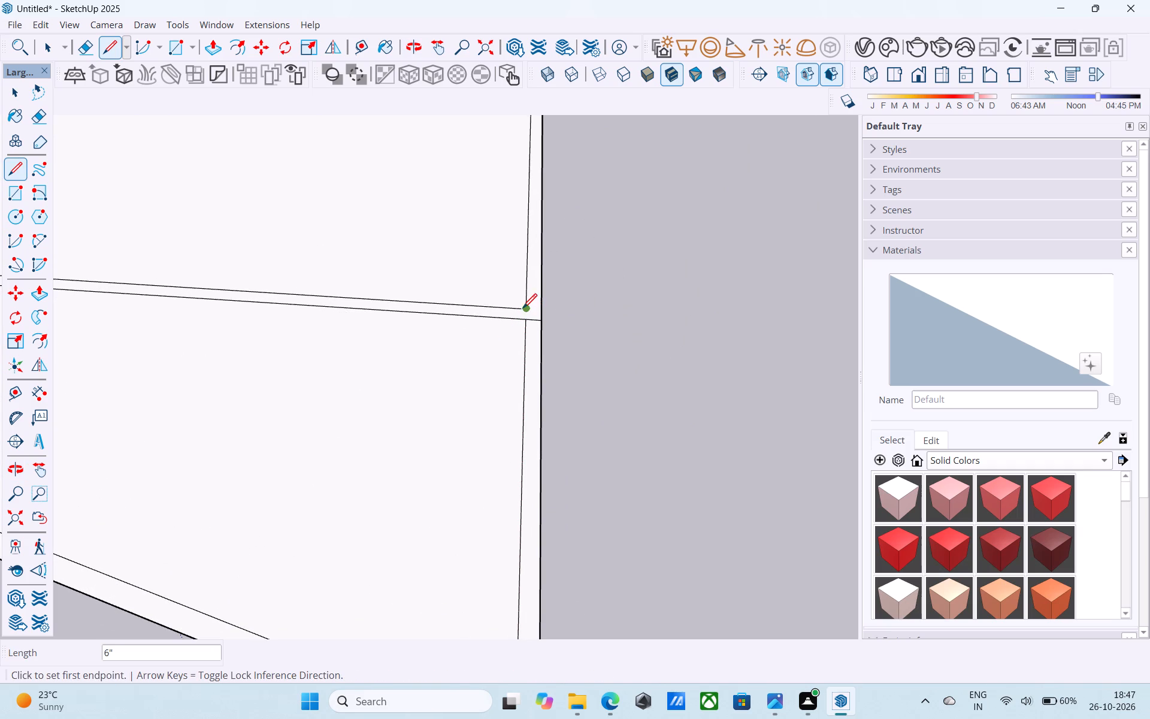
pyautogui.click(523, 309)
pyautogui.click(539, 309)
pyautogui.press('space')
# Examine the finished plan outline and its wall strips from above and below.
pyautogui.scroll(-11, 532, 313)
pyautogui.moveTo(522, 330); pyautogui.dragTo(496, 293, button='middle')
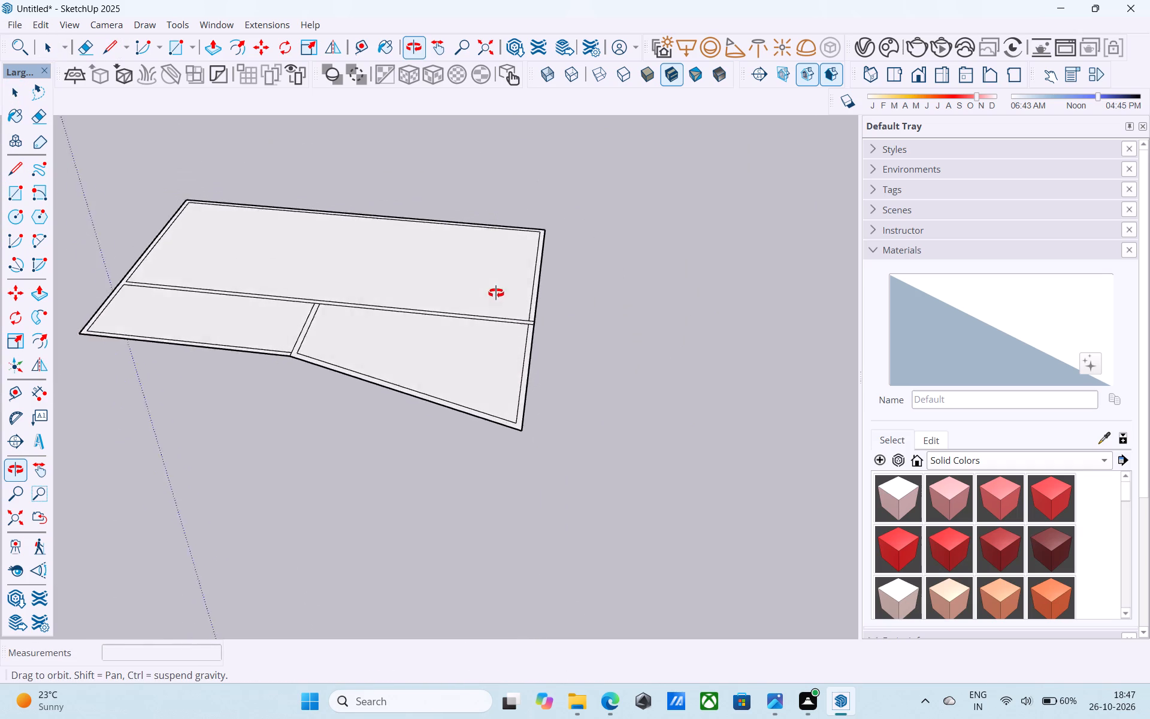
pyautogui.moveTo(496, 293); pyautogui.dragTo(468, 198, button='middle')
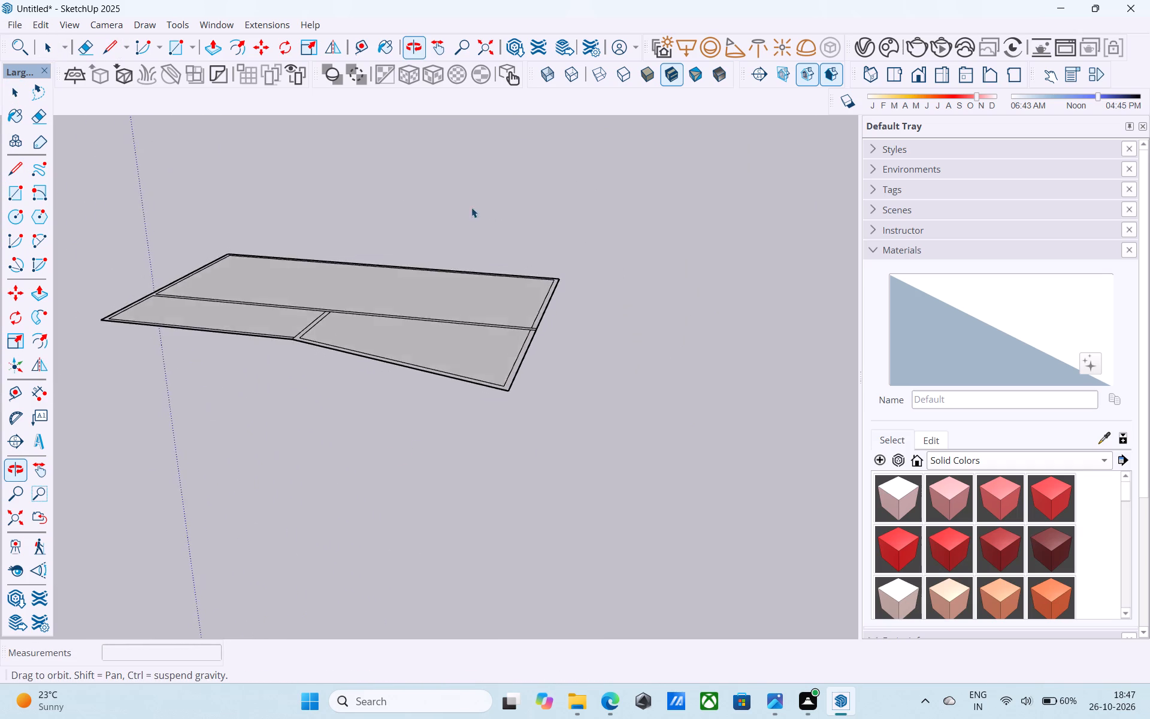
pyautogui.moveTo(401, 487); pyautogui.dragTo(561, 179, button='middle')
pyautogui.scroll(-1, 595, 298)
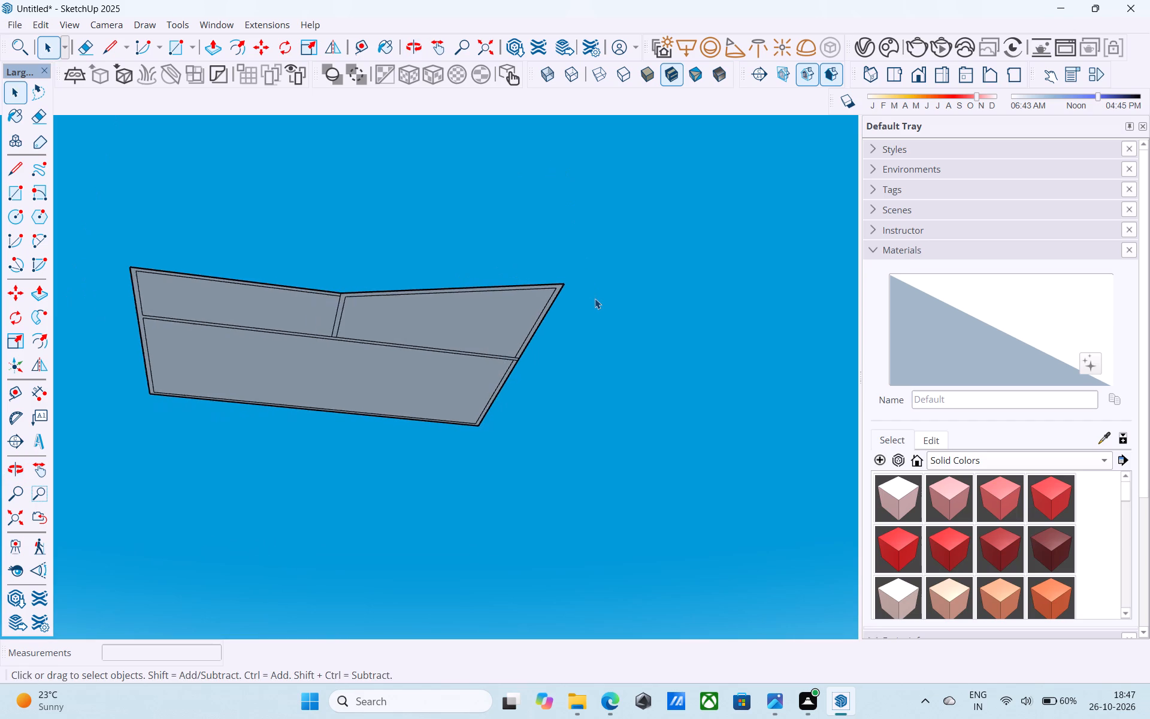
pyautogui.scroll(-3, 595, 298)
pyautogui.moveTo(589, 288); pyautogui.dragTo(483, 298, button='middle')
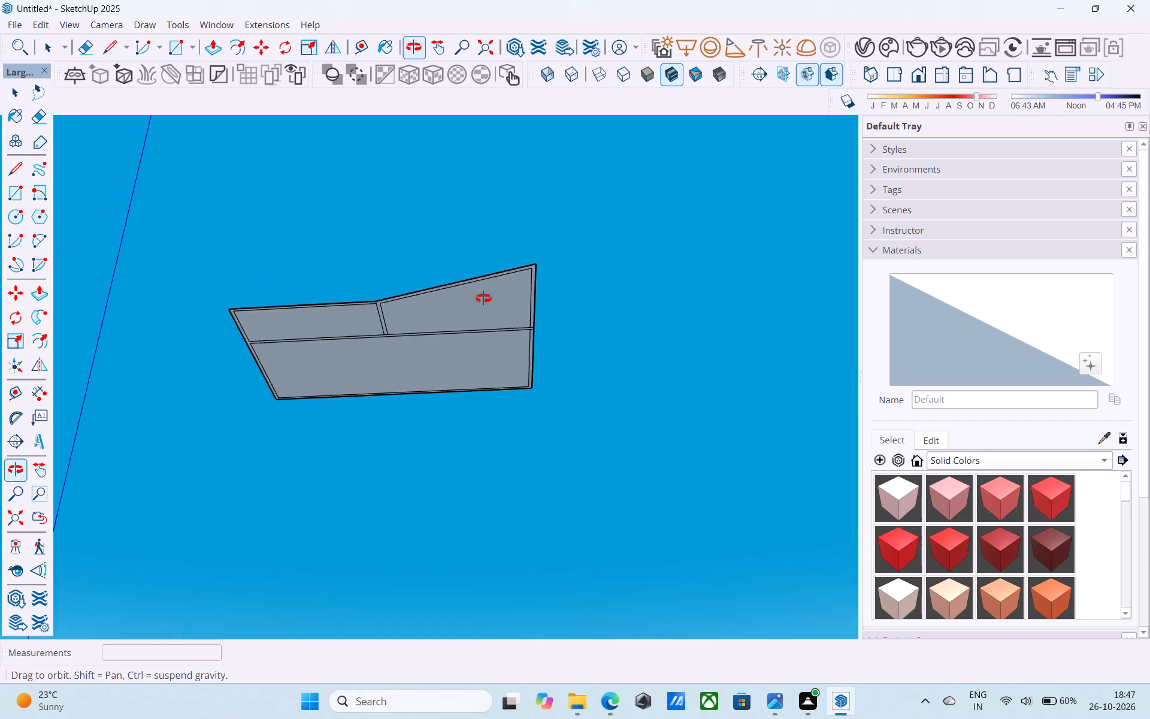
pyautogui.moveTo(483, 298); pyautogui.dragTo(646, 290, button='middle')
pyautogui.moveTo(255, 219); pyautogui.dragTo(255, 276, button='middle')
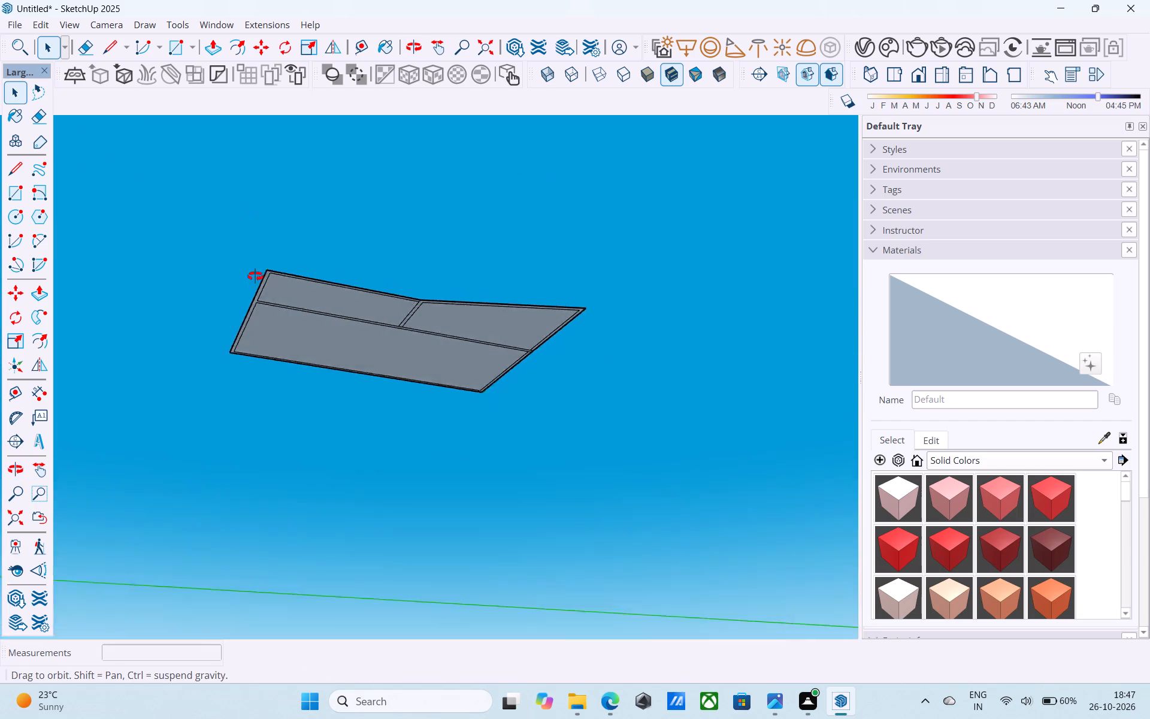
pyautogui.moveTo(255, 276); pyautogui.dragTo(257, 405, button='middle')
pyautogui.scroll(1, 257, 406)
pyautogui.scroll(-4, 273, 324)
pyautogui.moveTo(266, 320); pyautogui.dragTo(234, 433, button='middle')
pyautogui.moveTo(382, 285); pyautogui.dragTo(148, 312, button='middle')
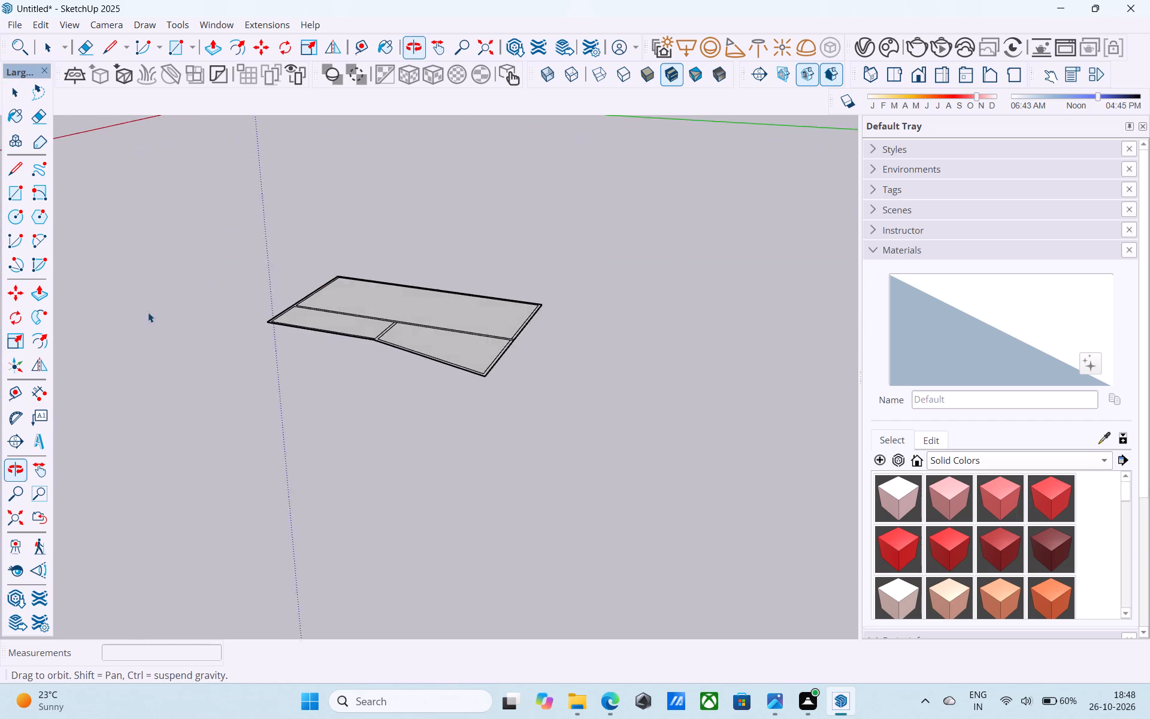
pyautogui.moveTo(148, 312); pyautogui.dragTo(151, 311, button='middle')
pyautogui.scroll(5, 515, 330)
pyautogui.scroll(-6, 510, 330)
pyautogui.moveTo(508, 327); pyautogui.dragTo(500, 335, button='middle')
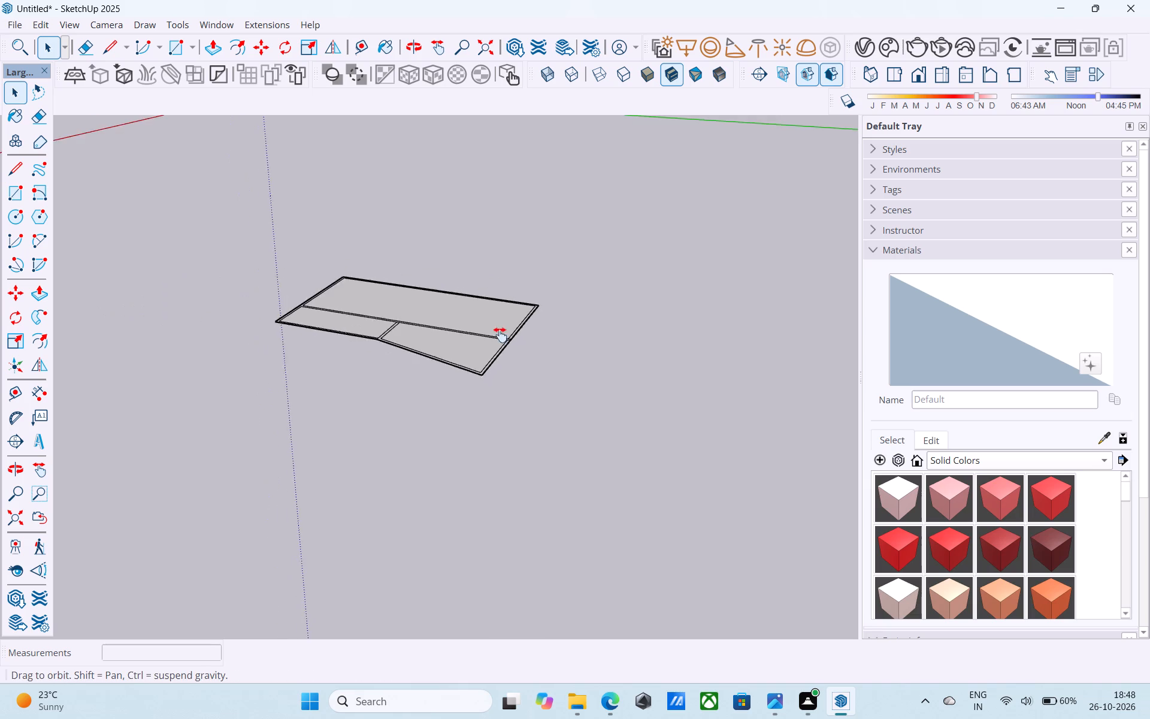
pyautogui.moveTo(500, 335); pyautogui.dragTo(483, 496, button='middle')
pyautogui.scroll(2, 445, 416)
pyautogui.scroll(-1, 445, 415)
pyautogui.scroll(3, 445, 415)
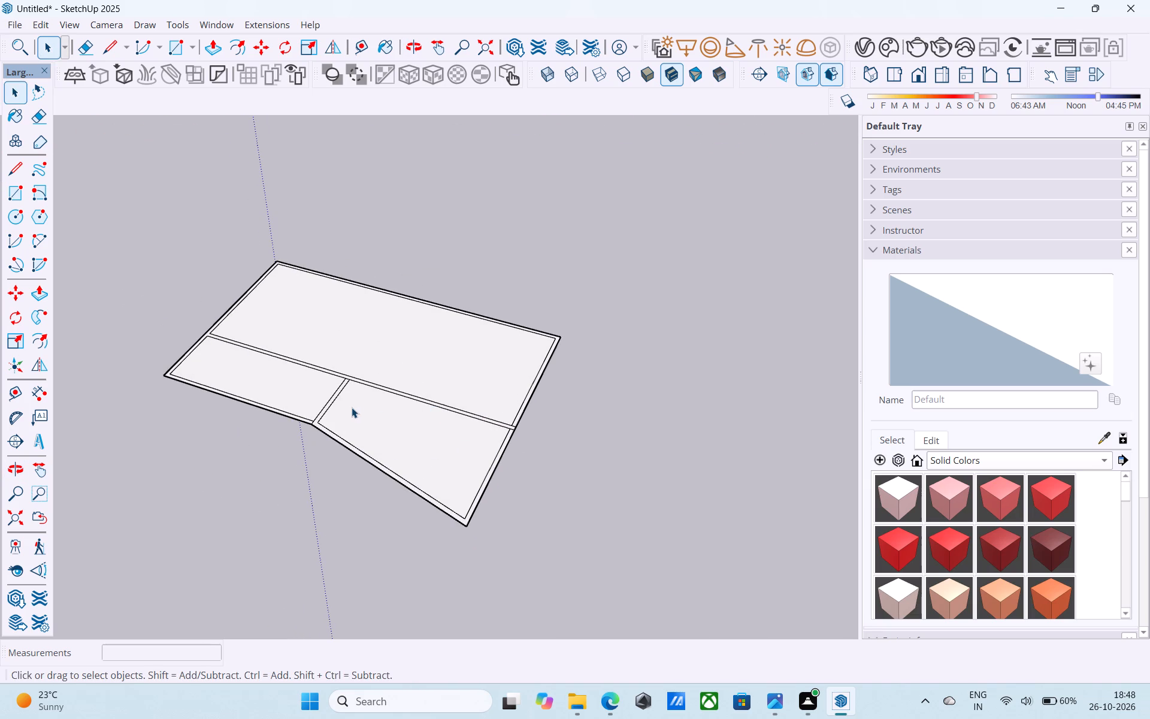
# Push/Pull the connected wall strip of the back room, long partition and left room's outer walls up 10'.
pyautogui.scroll(9, 353, 391)
pyautogui.click(352, 368)
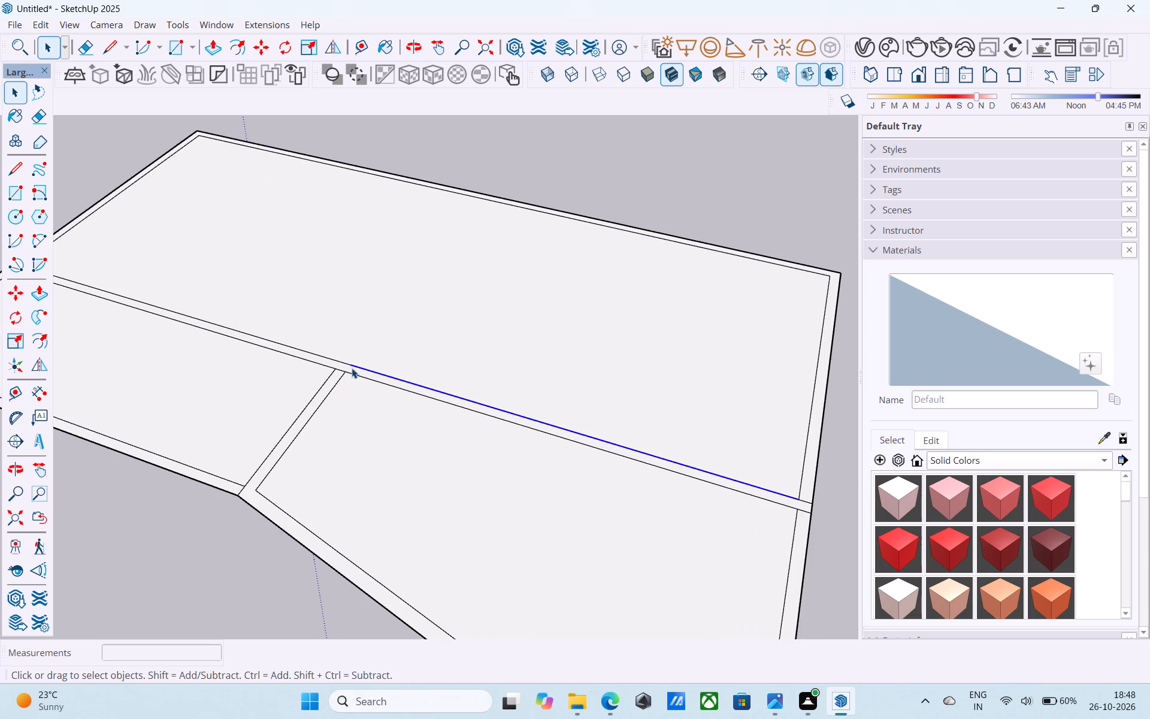
pyautogui.click(354, 371)
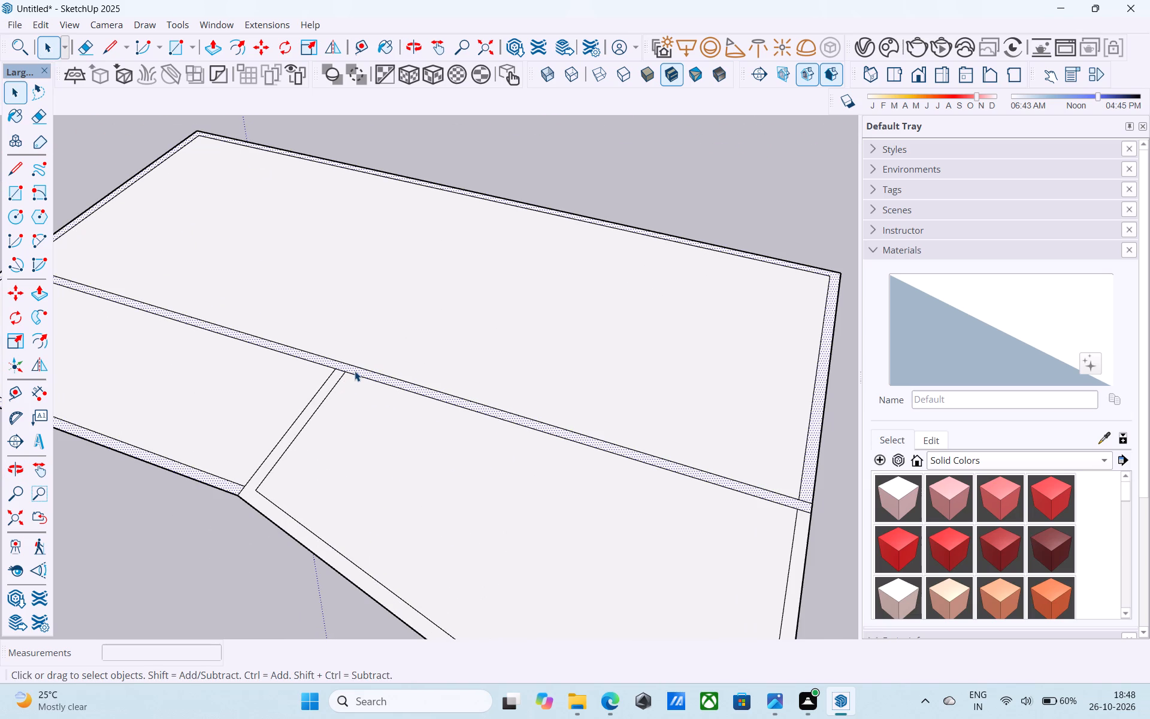
pyautogui.press('p')
pyautogui.click(355, 371)
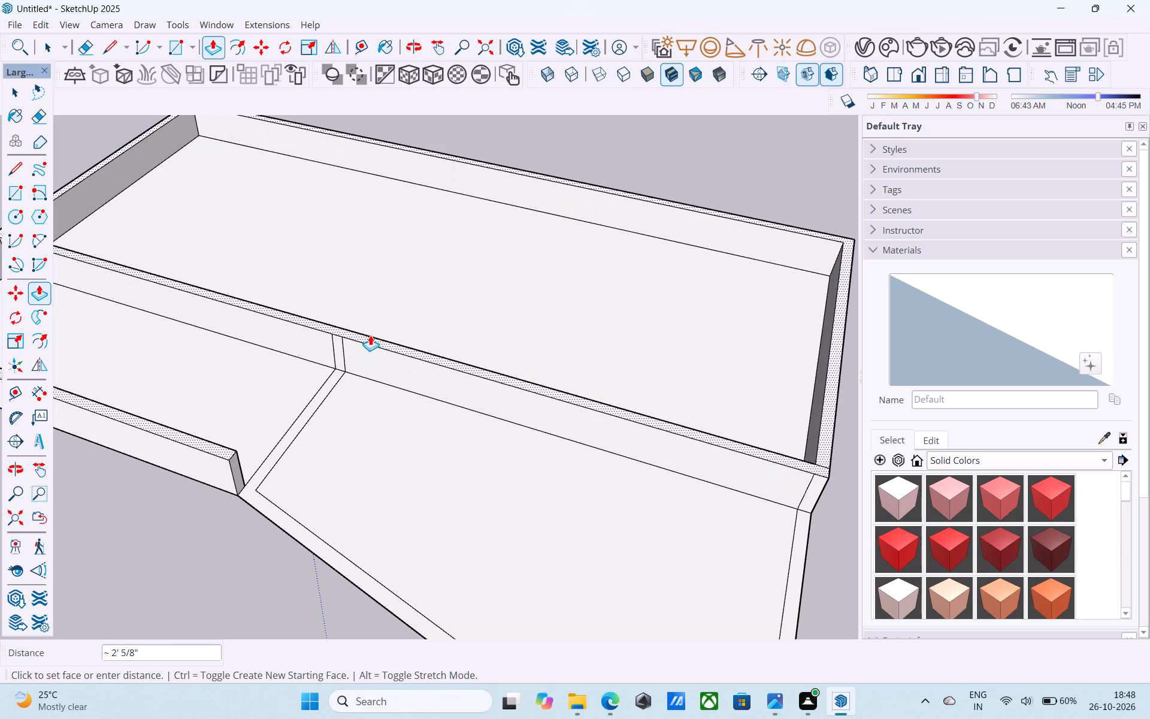
pyautogui.write("10'")
pyautogui.press('Return')
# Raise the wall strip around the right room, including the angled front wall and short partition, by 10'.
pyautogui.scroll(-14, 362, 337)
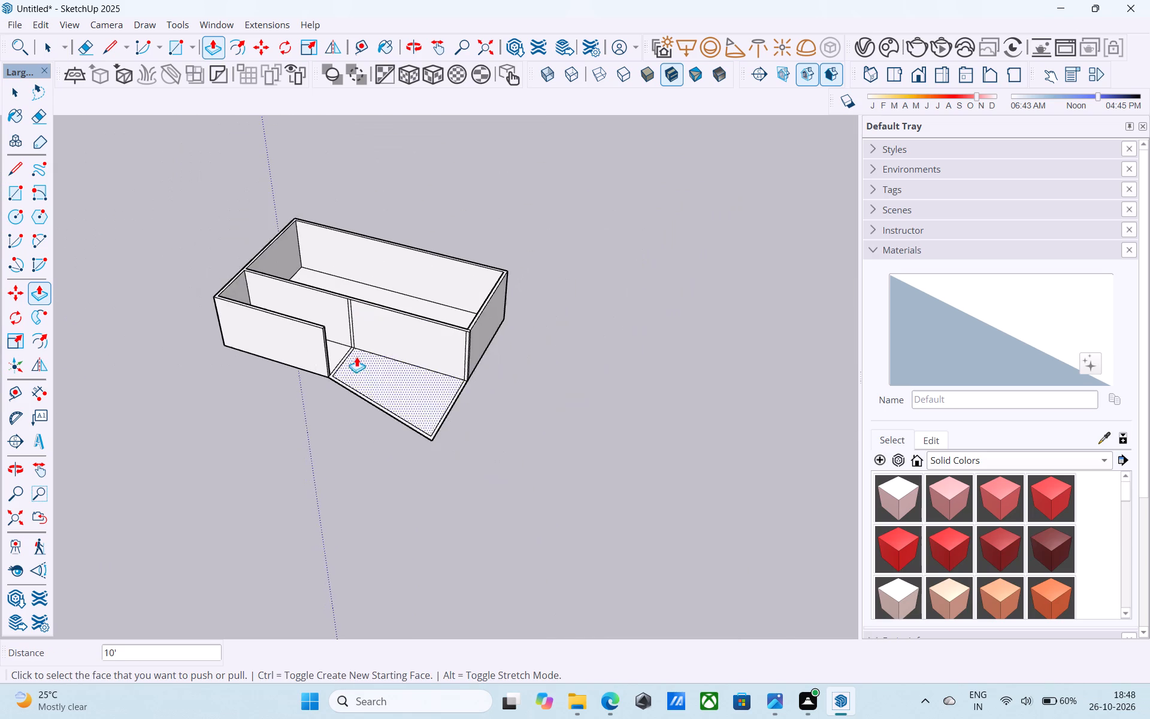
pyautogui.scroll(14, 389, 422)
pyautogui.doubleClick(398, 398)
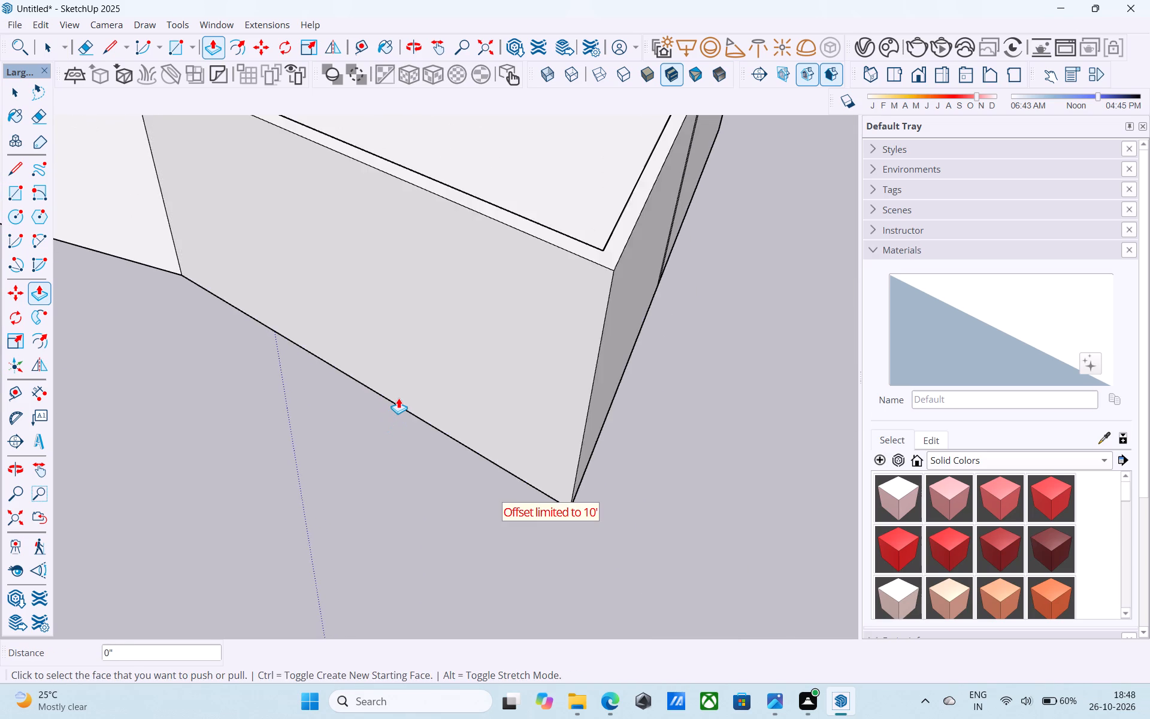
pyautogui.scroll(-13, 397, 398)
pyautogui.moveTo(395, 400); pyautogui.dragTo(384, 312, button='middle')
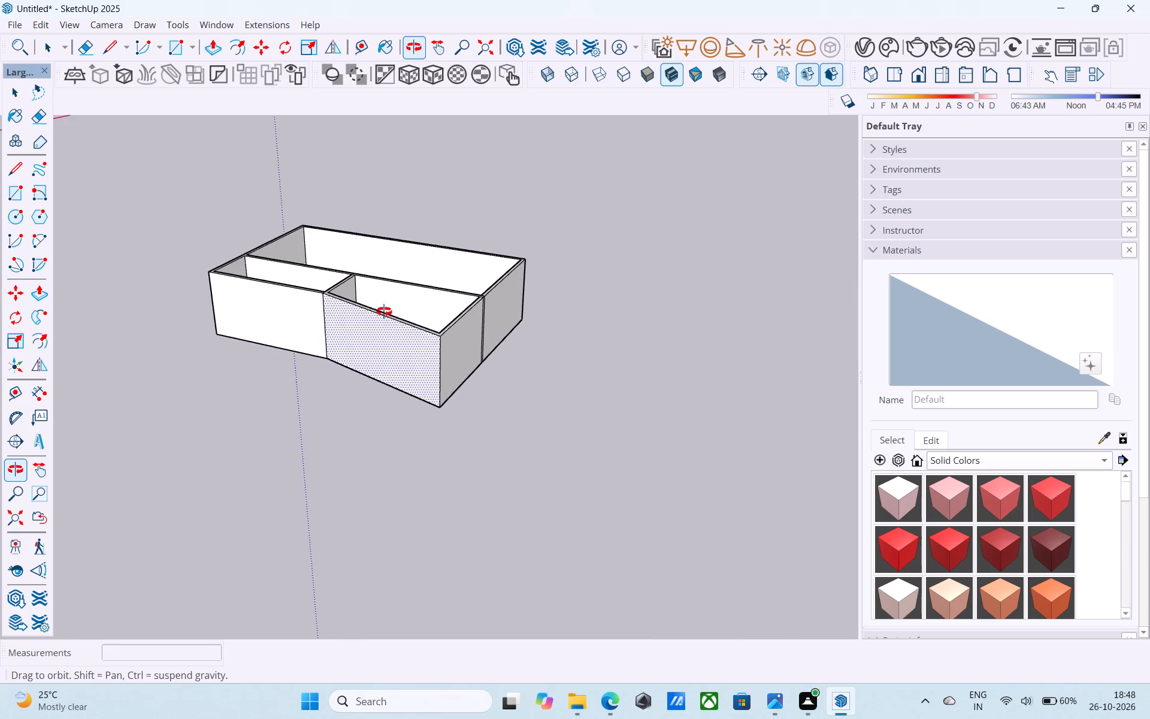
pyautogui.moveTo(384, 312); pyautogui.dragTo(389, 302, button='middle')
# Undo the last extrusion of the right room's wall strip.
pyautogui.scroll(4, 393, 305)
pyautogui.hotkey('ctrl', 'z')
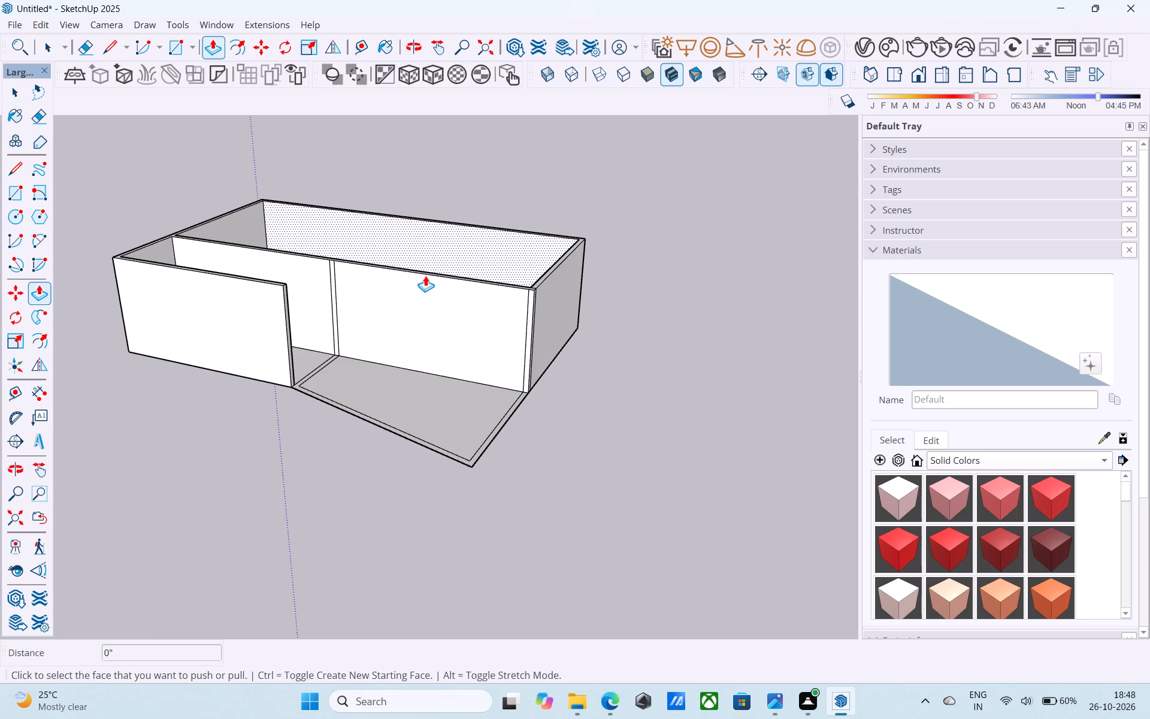
# Push/Pull the wall strip around the right room, including the angled front wall and short partition, up 6".
pyautogui.scroll(-6, 425, 285)
pyautogui.scroll(18, 497, 365)
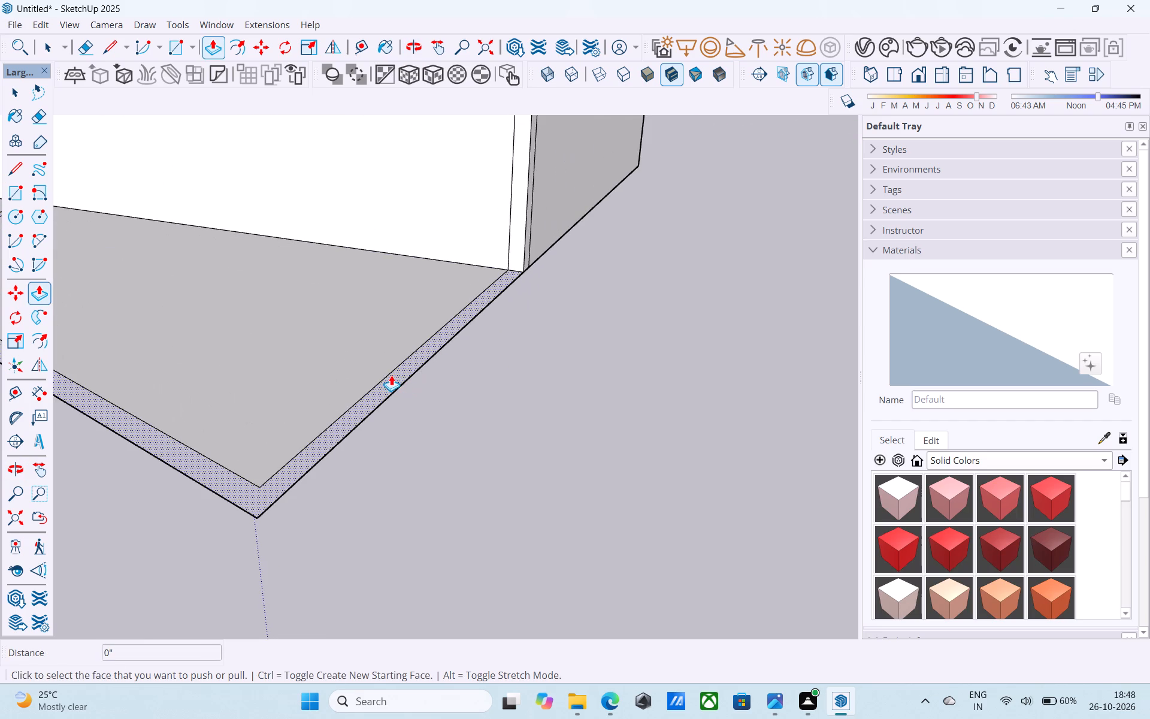
pyautogui.click(391, 376)
pyautogui.write('6"')
pyautogui.press('Return')
pyautogui.press('space')
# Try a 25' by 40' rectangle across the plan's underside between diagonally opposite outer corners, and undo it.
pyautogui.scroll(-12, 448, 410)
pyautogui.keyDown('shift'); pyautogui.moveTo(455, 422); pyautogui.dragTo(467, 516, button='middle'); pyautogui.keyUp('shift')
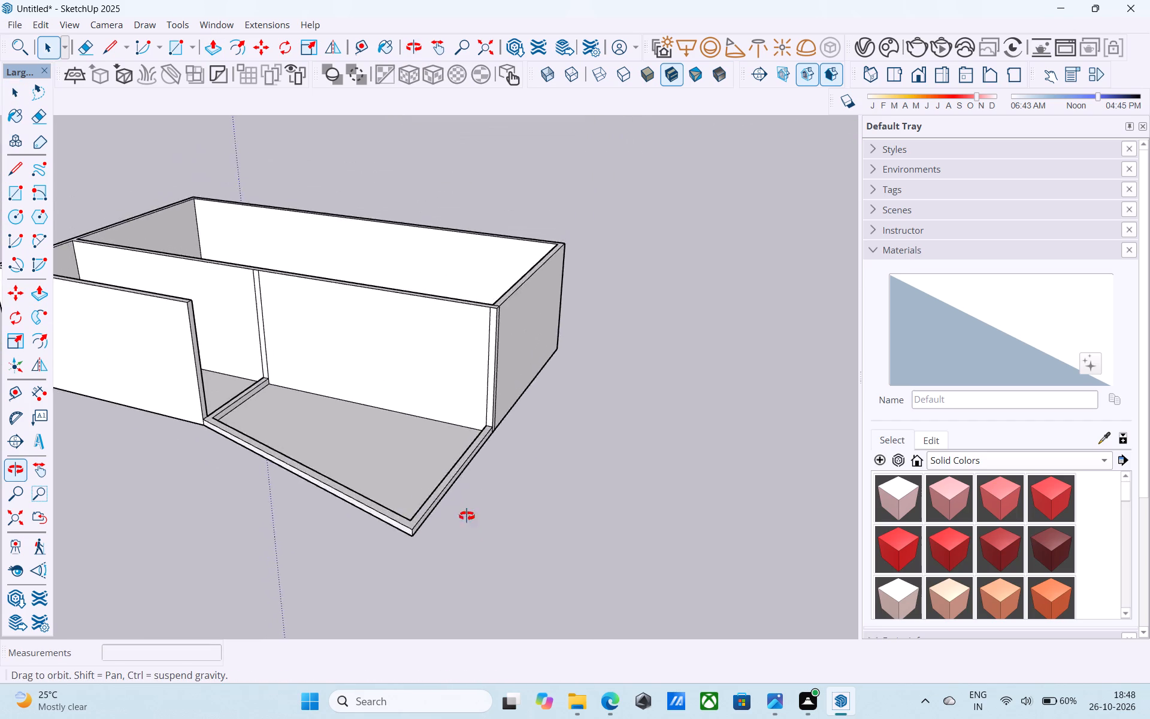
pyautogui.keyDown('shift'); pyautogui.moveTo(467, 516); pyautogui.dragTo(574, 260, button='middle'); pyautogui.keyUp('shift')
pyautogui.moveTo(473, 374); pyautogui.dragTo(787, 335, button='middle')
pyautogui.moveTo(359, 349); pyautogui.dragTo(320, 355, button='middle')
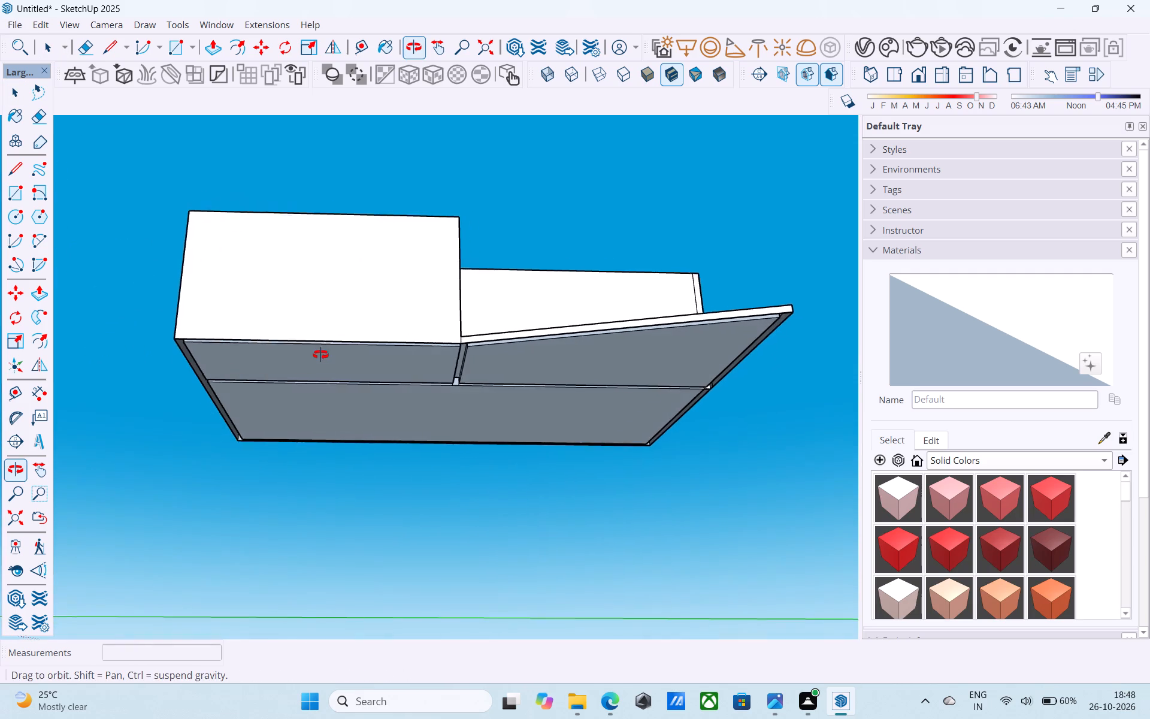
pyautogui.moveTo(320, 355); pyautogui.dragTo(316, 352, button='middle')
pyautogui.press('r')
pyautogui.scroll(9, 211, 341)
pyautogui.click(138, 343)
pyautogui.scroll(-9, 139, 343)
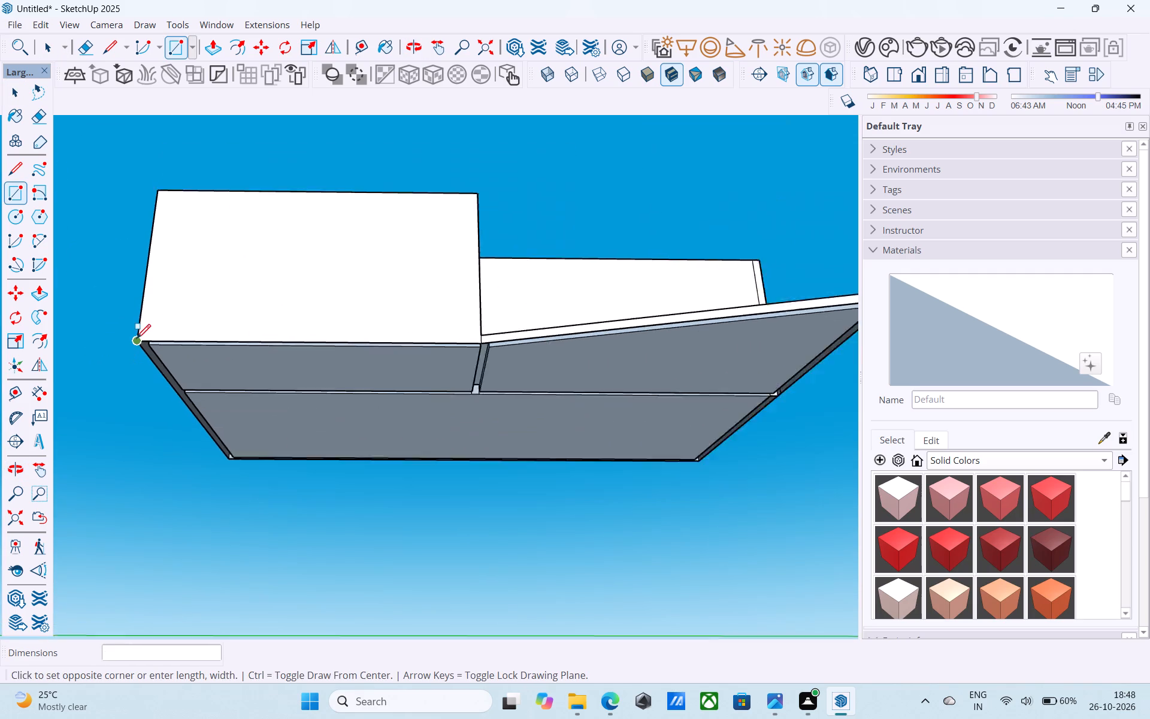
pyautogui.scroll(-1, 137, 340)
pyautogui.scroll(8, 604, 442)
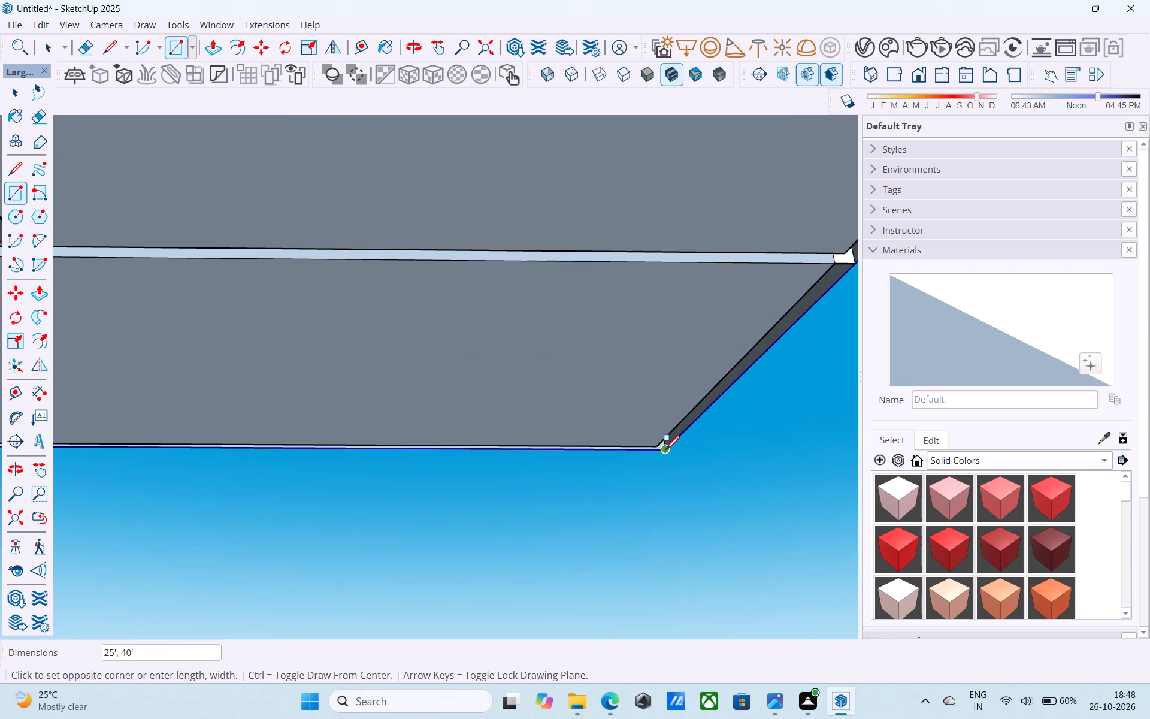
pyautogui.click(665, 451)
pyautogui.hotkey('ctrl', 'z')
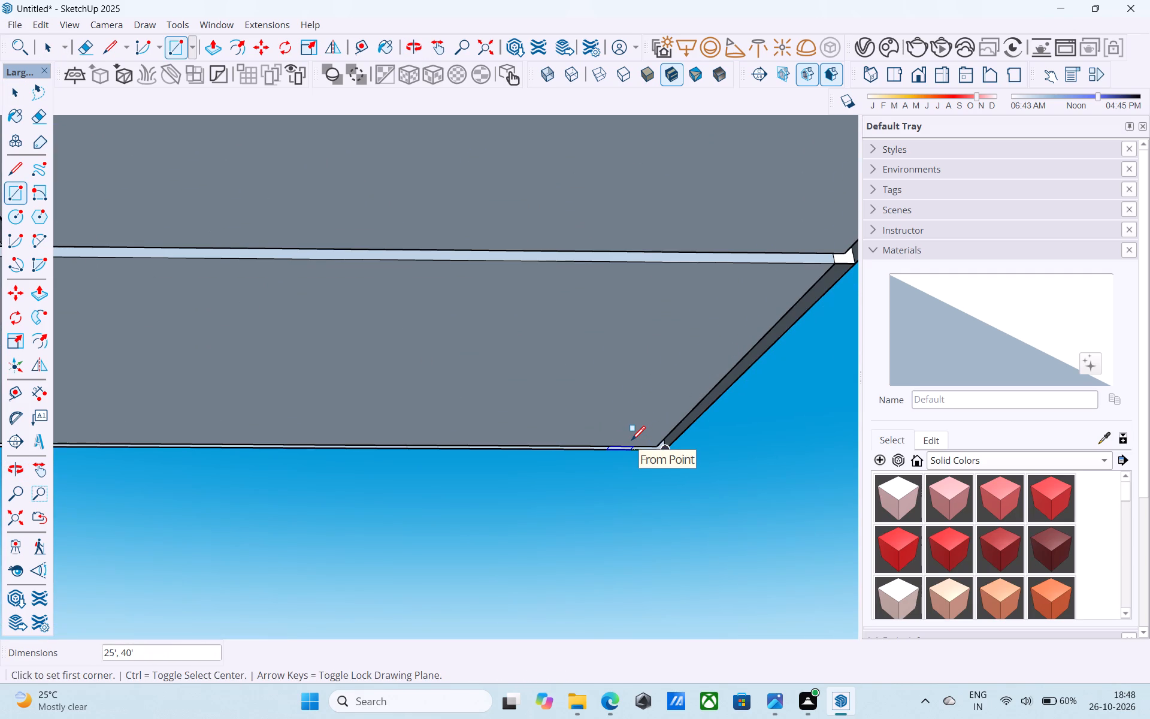
# Draw a 6" vertical line down from the back room's outer bottom corner on the right room's side.
pyautogui.press('l')
pyautogui.click(663, 449)
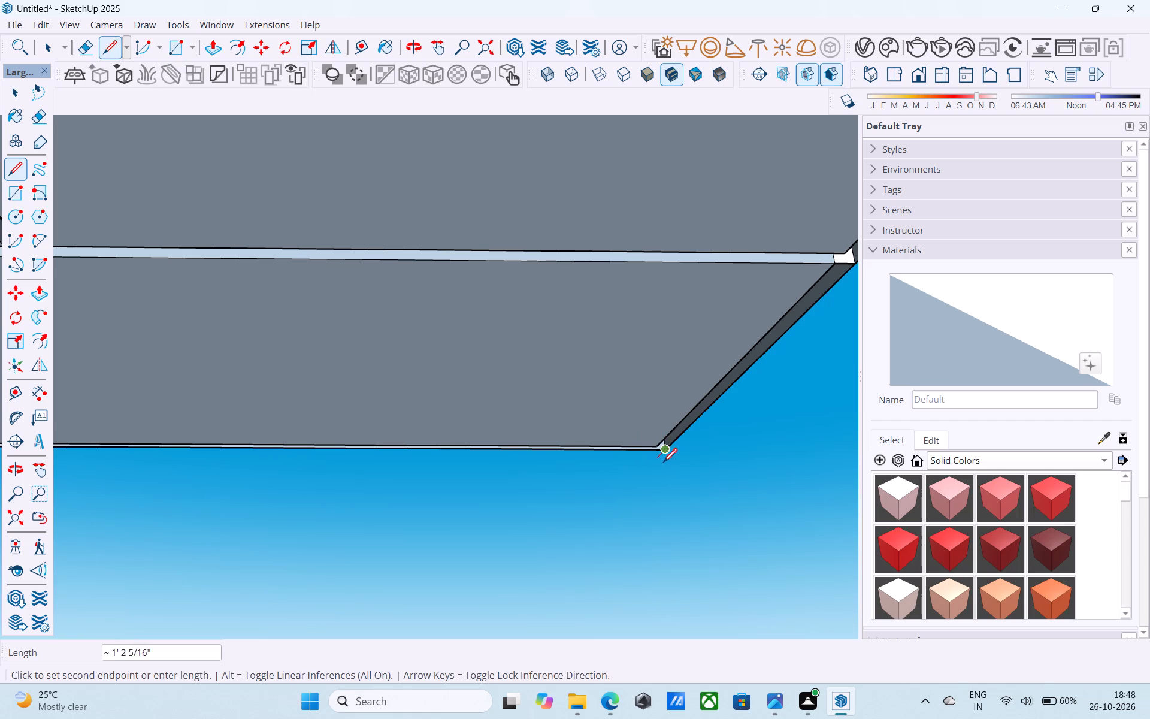
pyautogui.press('6')
pyautogui.hotkey('shift', '"')
pyautogui.press('Return')
pyautogui.press('space')
# Draw a 6" vertical line down from the left room's outer front bottom corner.
pyautogui.press('l')
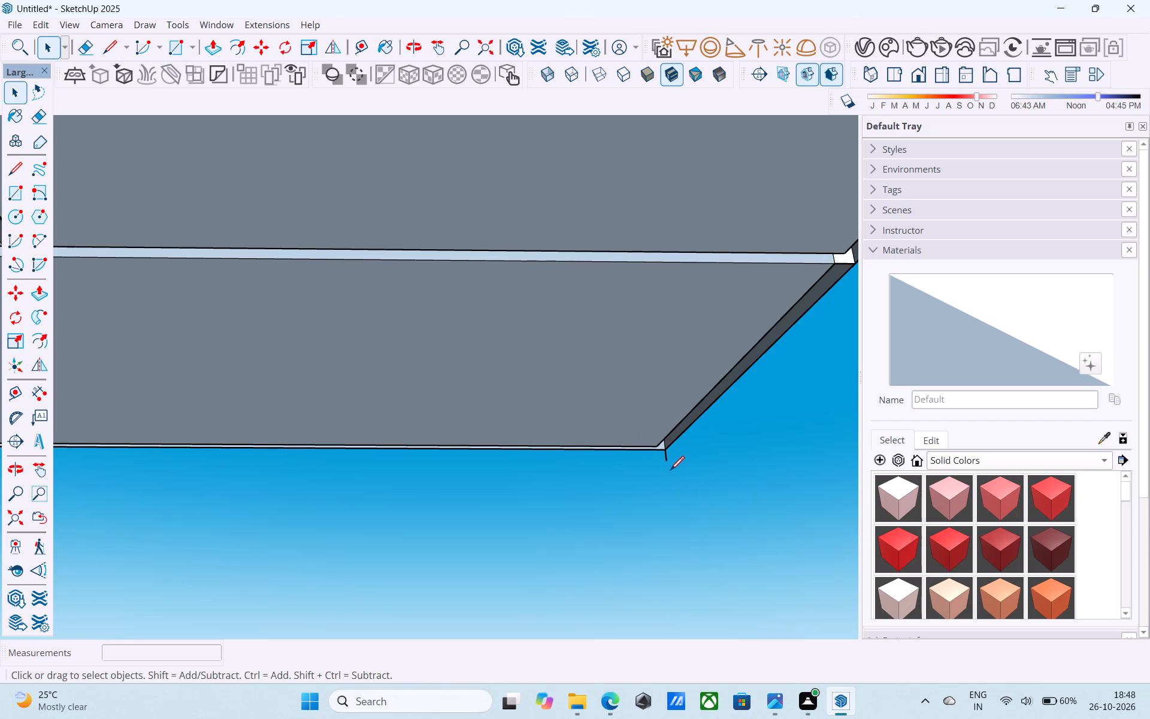
pyautogui.scroll(1, 670, 472)
pyautogui.scroll(-14, 670, 472)
pyautogui.moveTo(362, 444); pyautogui.dragTo(422, 426, button='middle')
pyautogui.scroll(8, 377, 392)
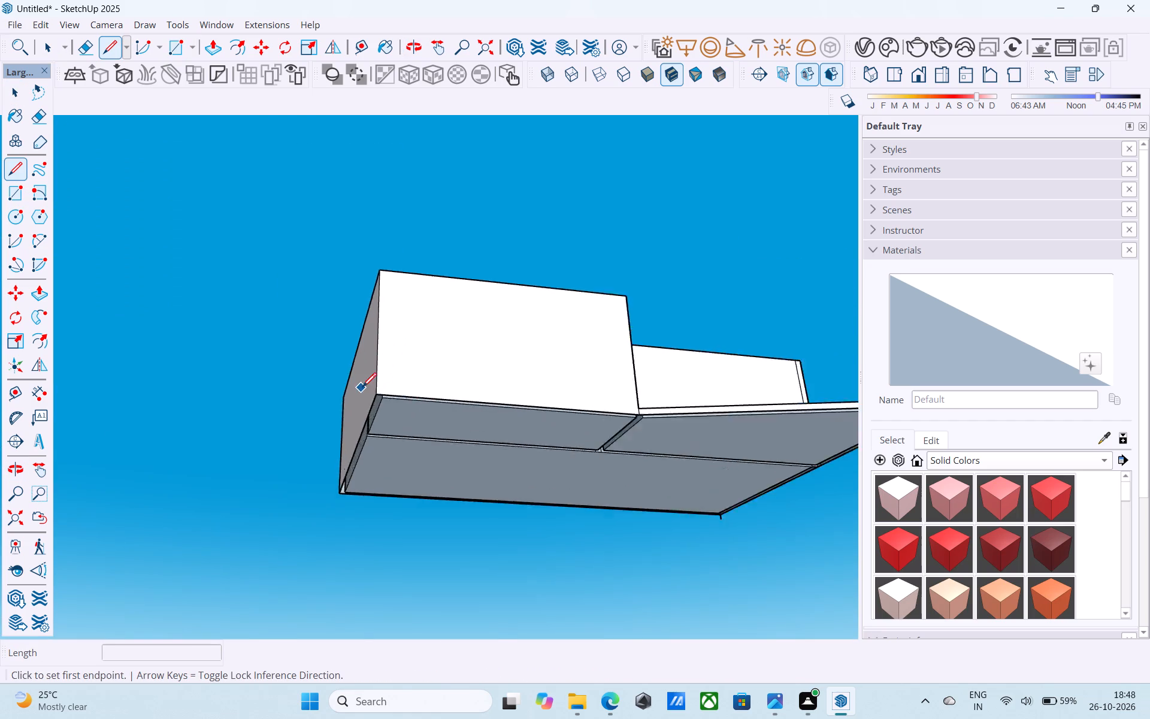
pyautogui.scroll(7, 362, 388)
pyautogui.click(407, 409)
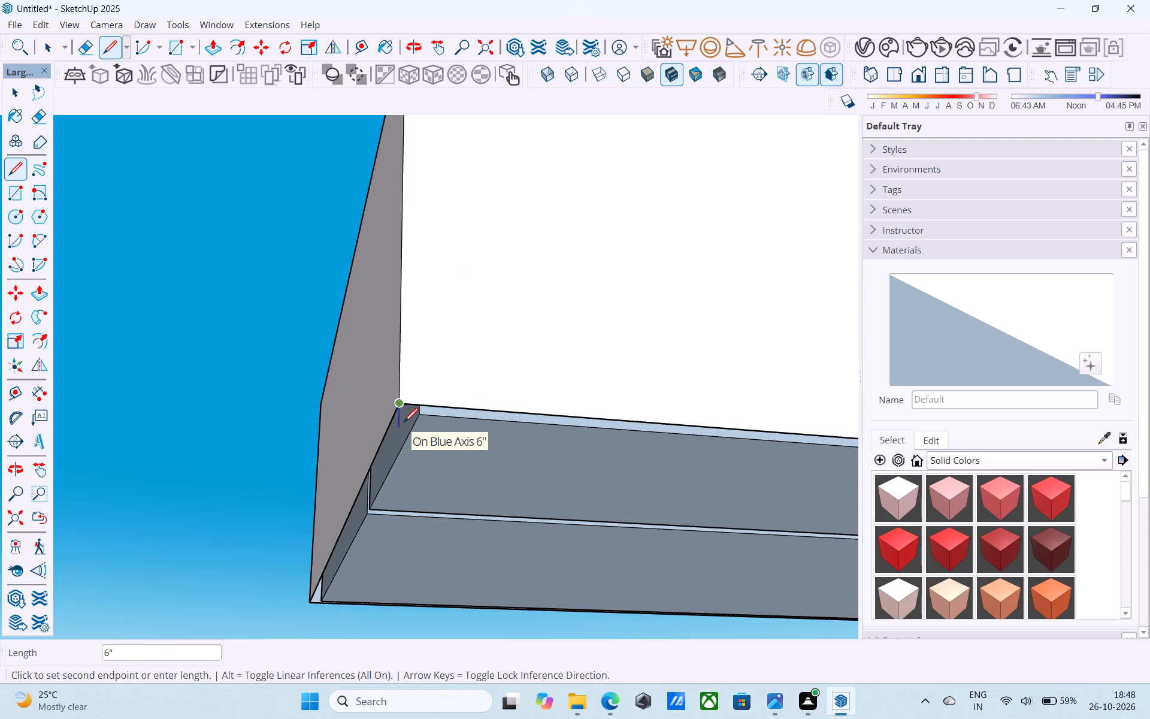
pyautogui.write('6"')
pyautogui.press('Return')
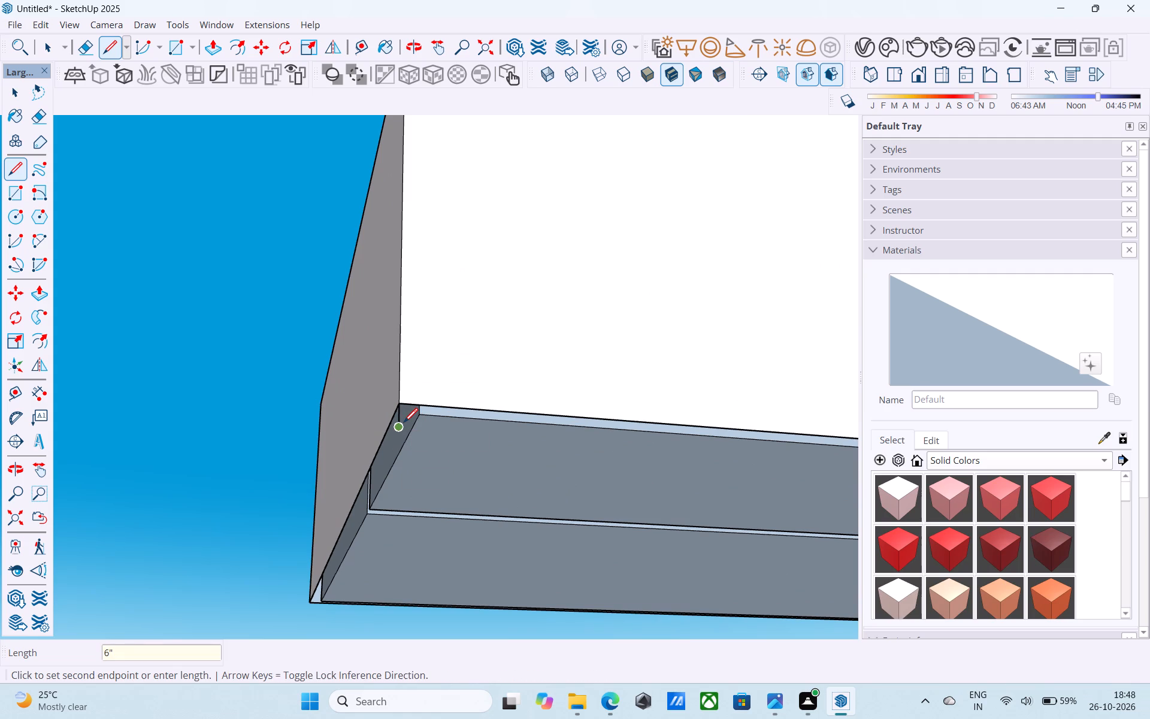
# Draw a 25' by 40' rectangle beneath the plan between the lower ends of the two 6" lines.
pyautogui.press('r')
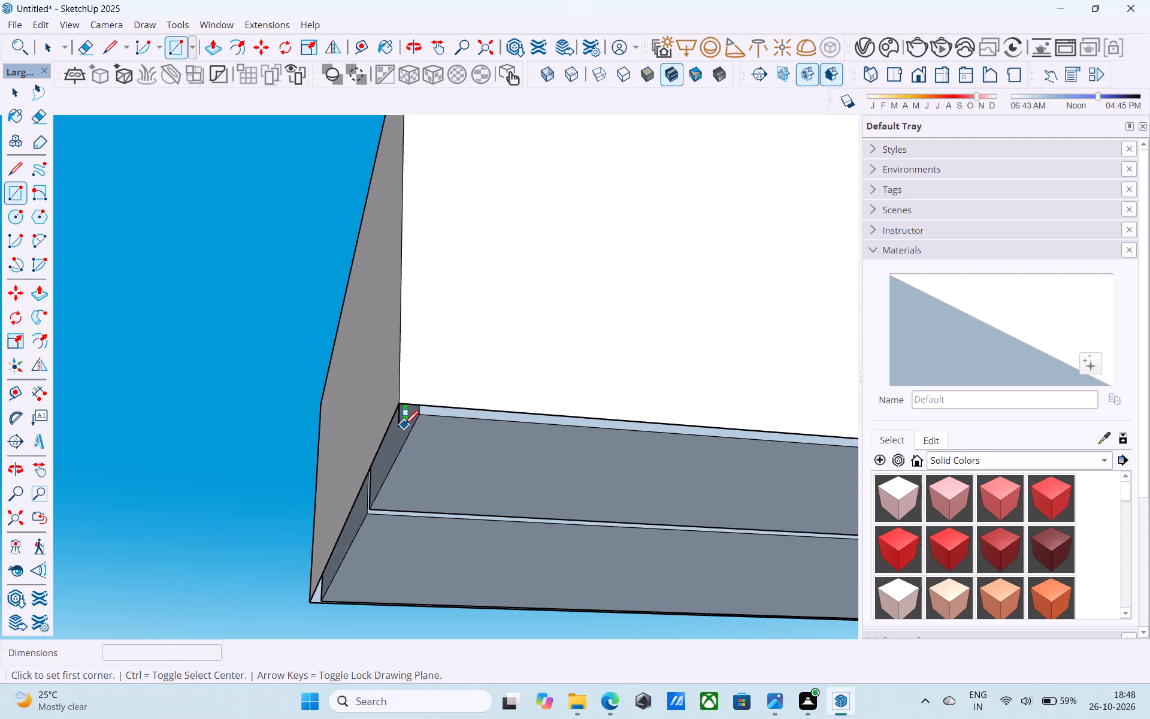
pyautogui.click(400, 425)
pyautogui.scroll(-7, 284, 393)
pyautogui.scroll(-7, 390, 466)
pyautogui.scroll(13, 670, 566)
pyautogui.click(691, 479)
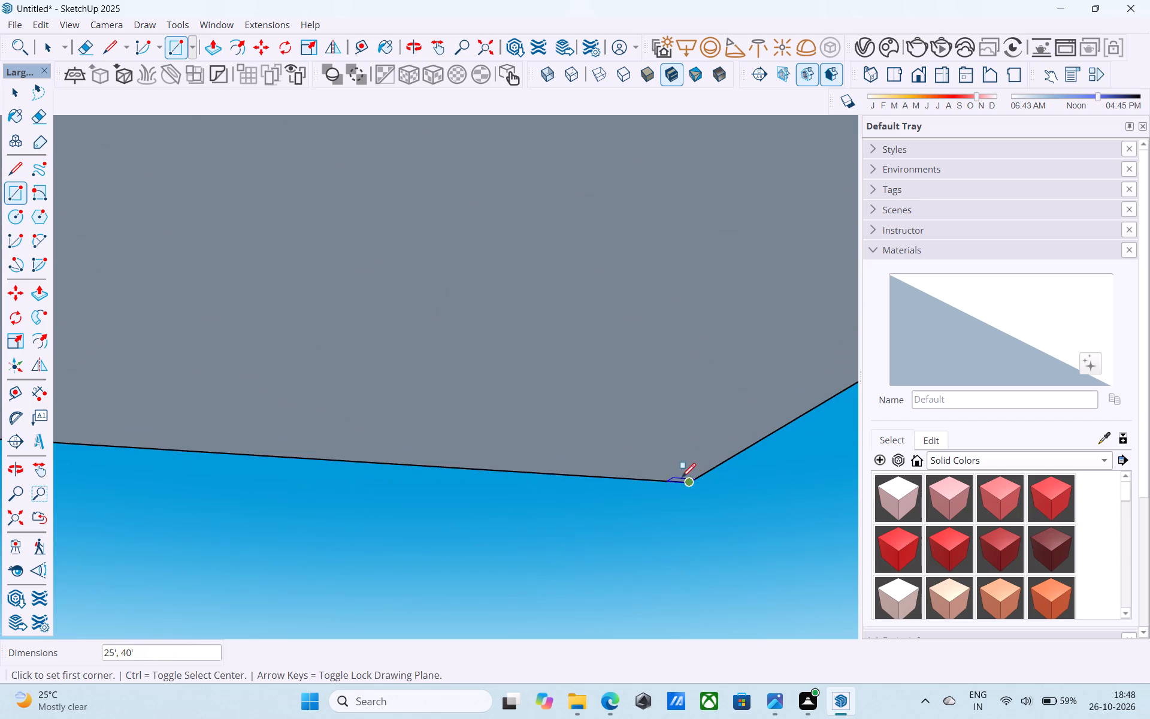
# Reverse the large rectangular face beneath the plan.
pyautogui.press('space')
pyautogui.scroll(-13, 635, 478)
pyautogui.scroll(1, 597, 490)
pyautogui.scroll(-3, 597, 491)
pyautogui.click(556, 410)
pyautogui.rightClick(556, 410)
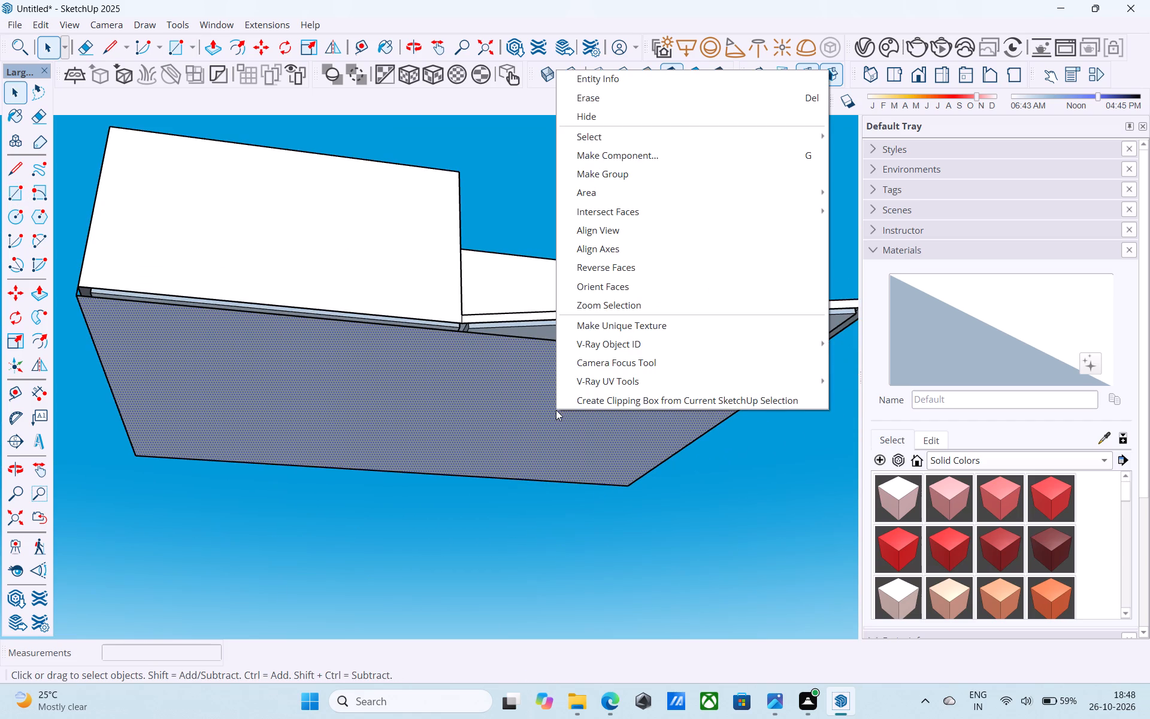
pyautogui.click(597, 274)
# Close the slab's sides with a 6" vertical line at its right front corner and a line along its front to the left room.
pyautogui.scroll(-4, 561, 463)
pyautogui.moveTo(559, 465); pyautogui.dragTo(382, 489, button='middle')
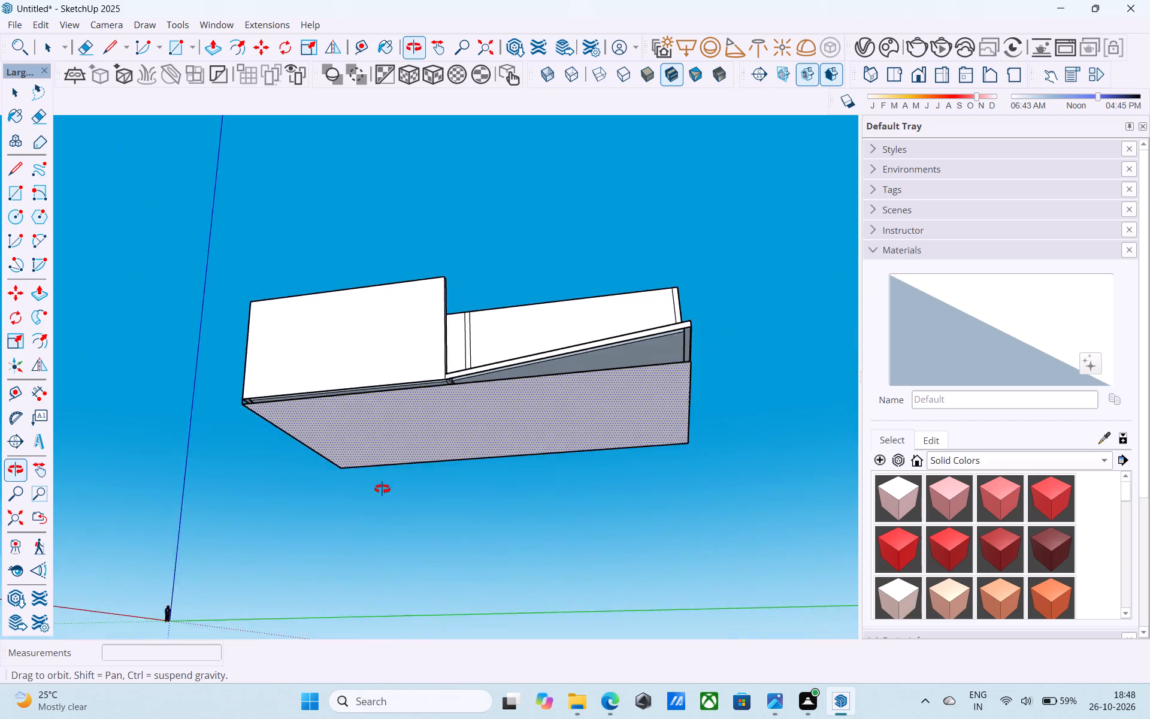
pyautogui.moveTo(382, 489); pyautogui.dragTo(193, 452, button='middle')
pyautogui.moveTo(520, 352); pyautogui.dragTo(487, 412, button='middle')
pyautogui.press('l')
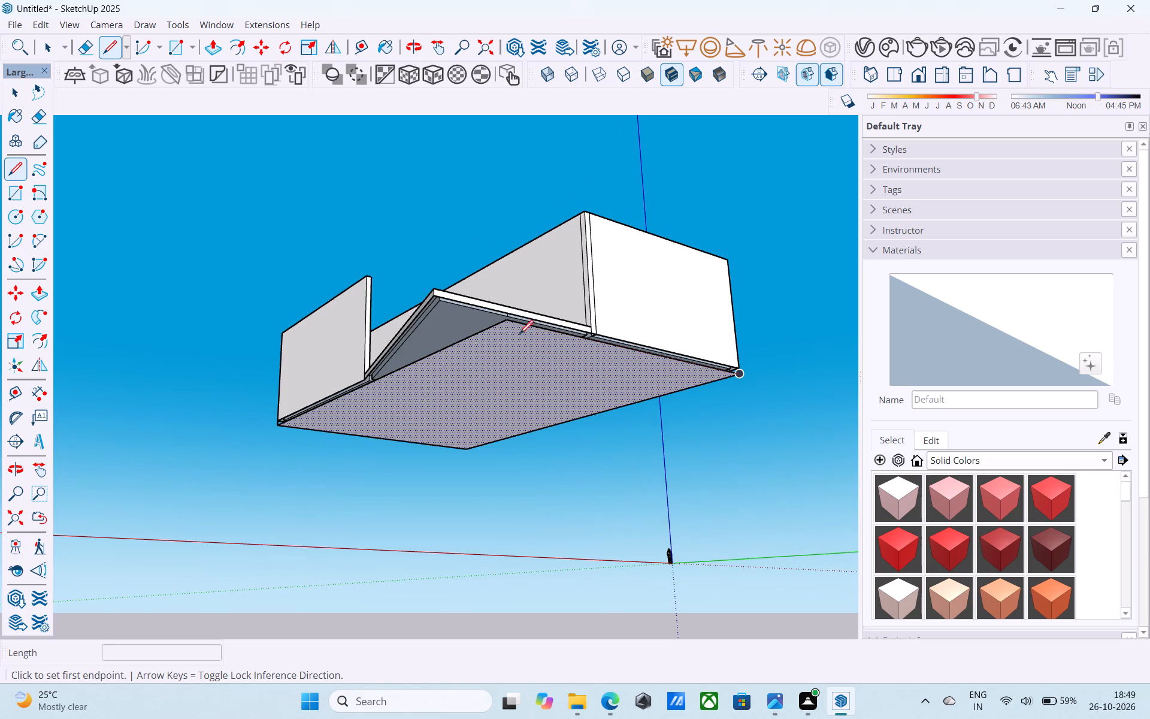
pyautogui.scroll(19, 506, 329)
pyautogui.click(484, 274)
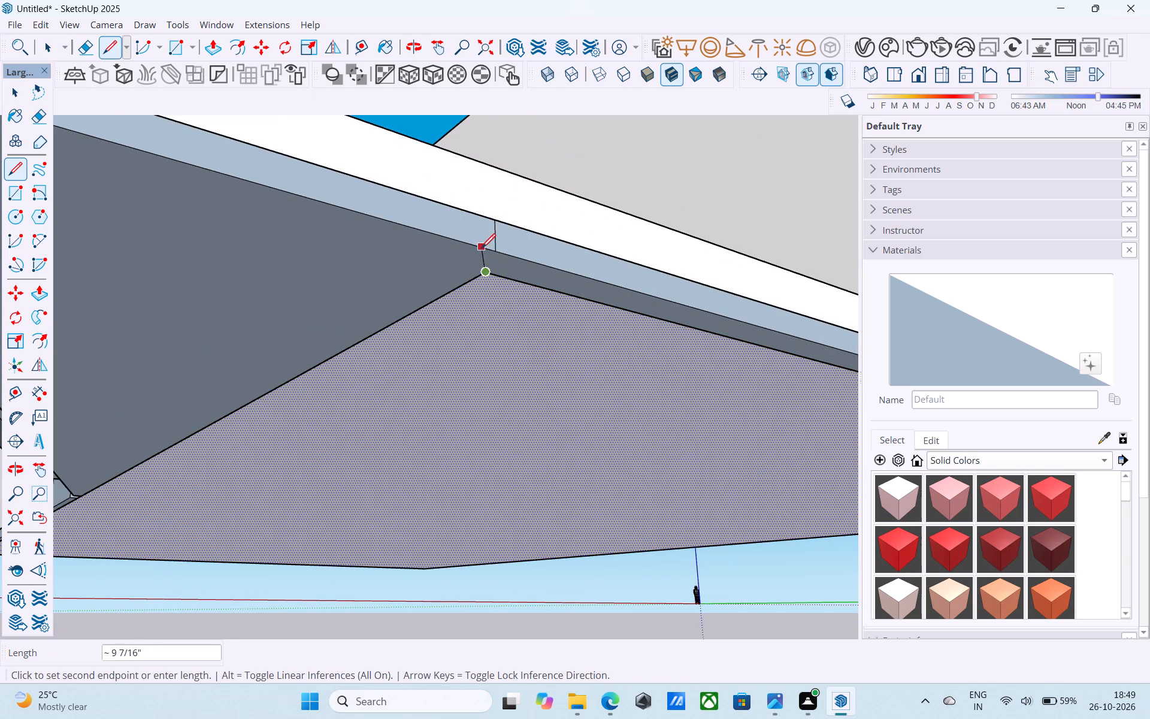
pyautogui.click(491, 215)
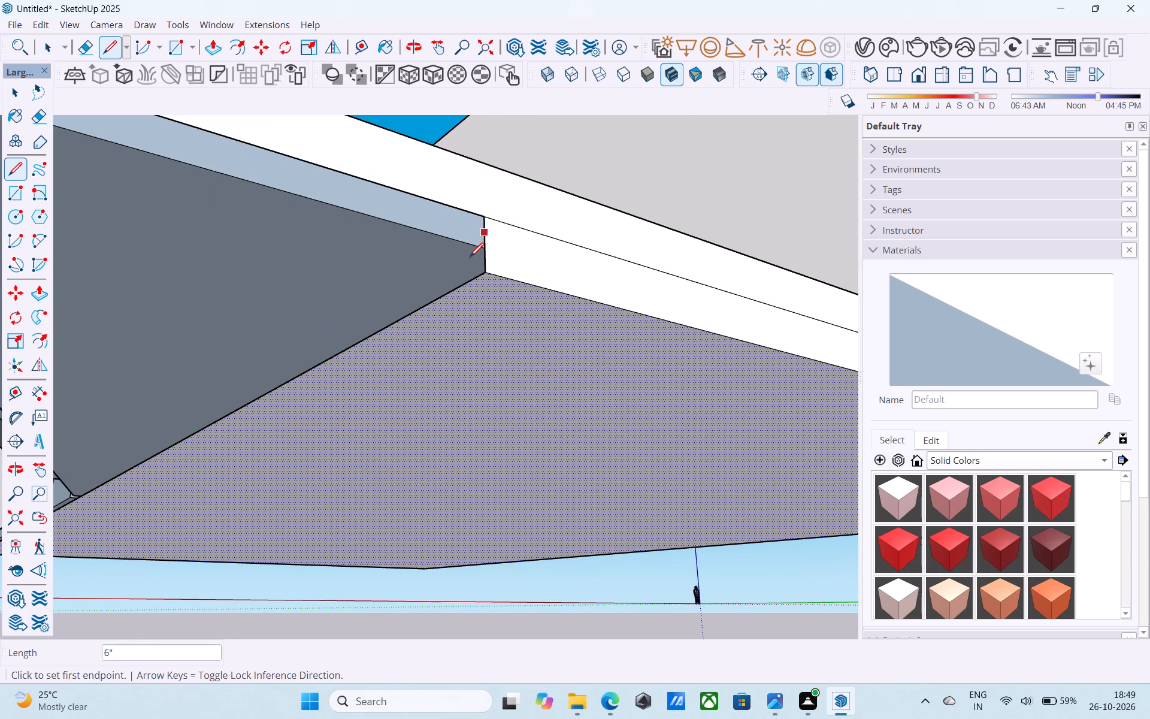
pyautogui.scroll(-6, 473, 313)
pyautogui.click(480, 268)
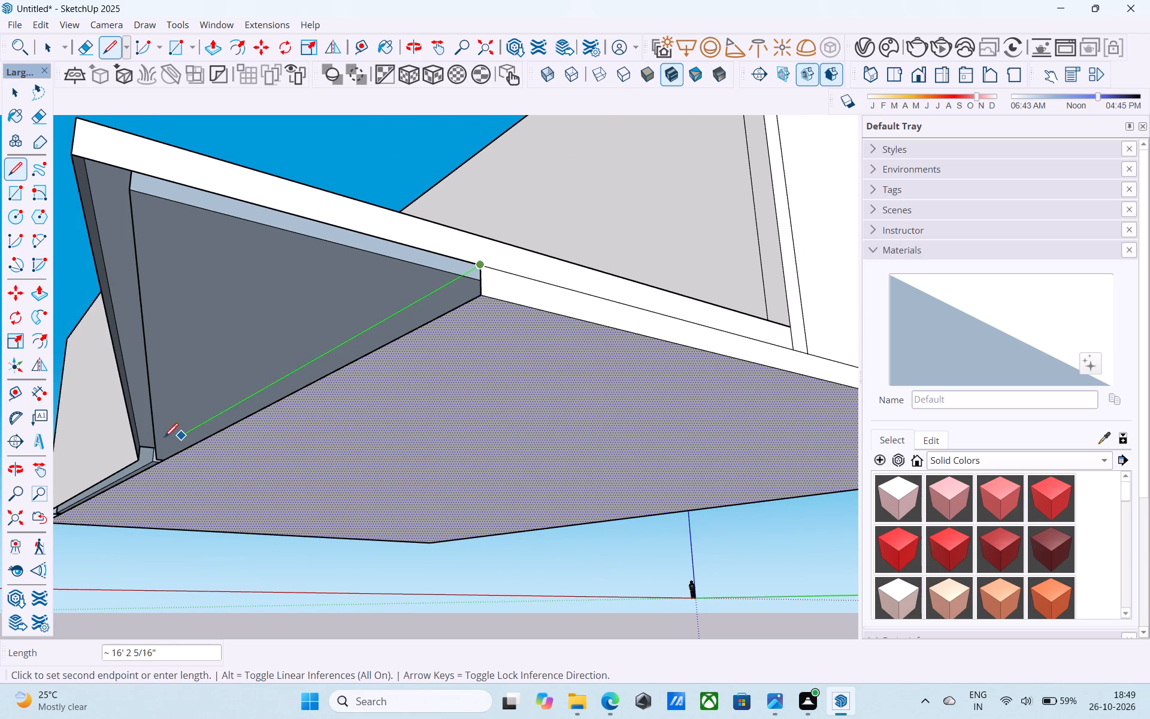
pyautogui.click(134, 457)
pyautogui.press('space')
# Reverse the triangular floor face and the surrounding wall strip face on the underside of the right room's angled projection.
pyautogui.scroll(-5, 337, 432)
pyautogui.moveTo(368, 413); pyautogui.dragTo(431, 368, button='middle')
pyautogui.click(354, 293)
pyautogui.rightClick(354, 292)
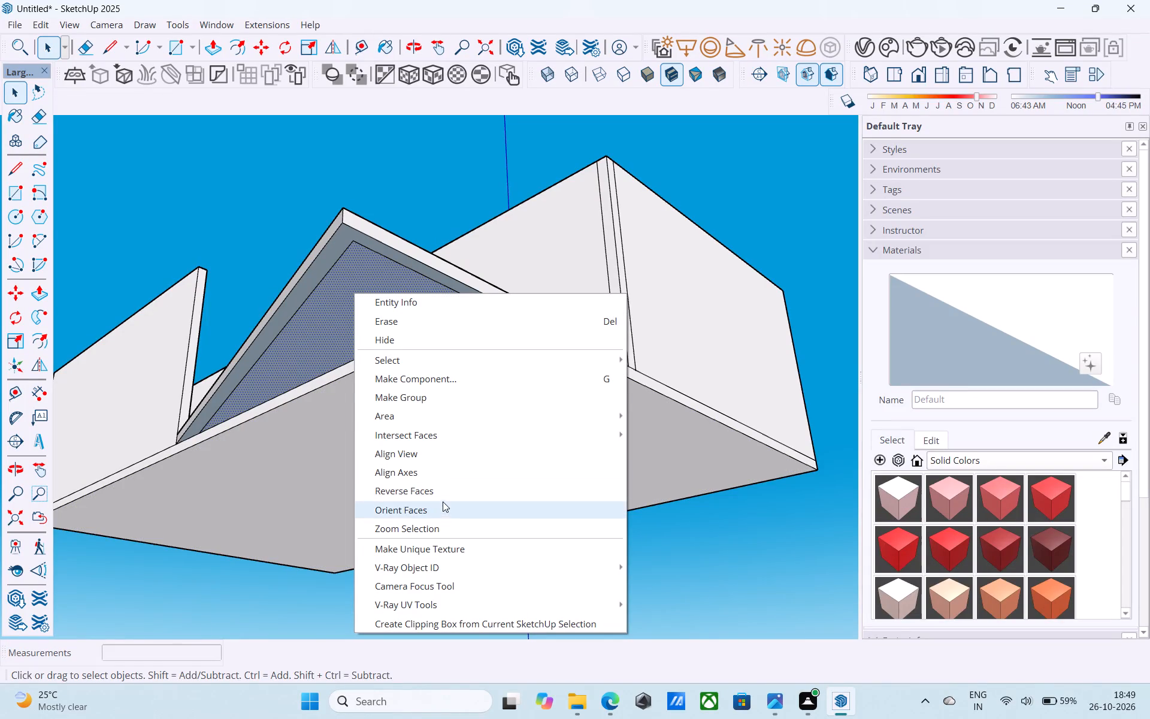
pyautogui.click(440, 490)
pyautogui.click(328, 259)
pyautogui.rightClick(328, 259)
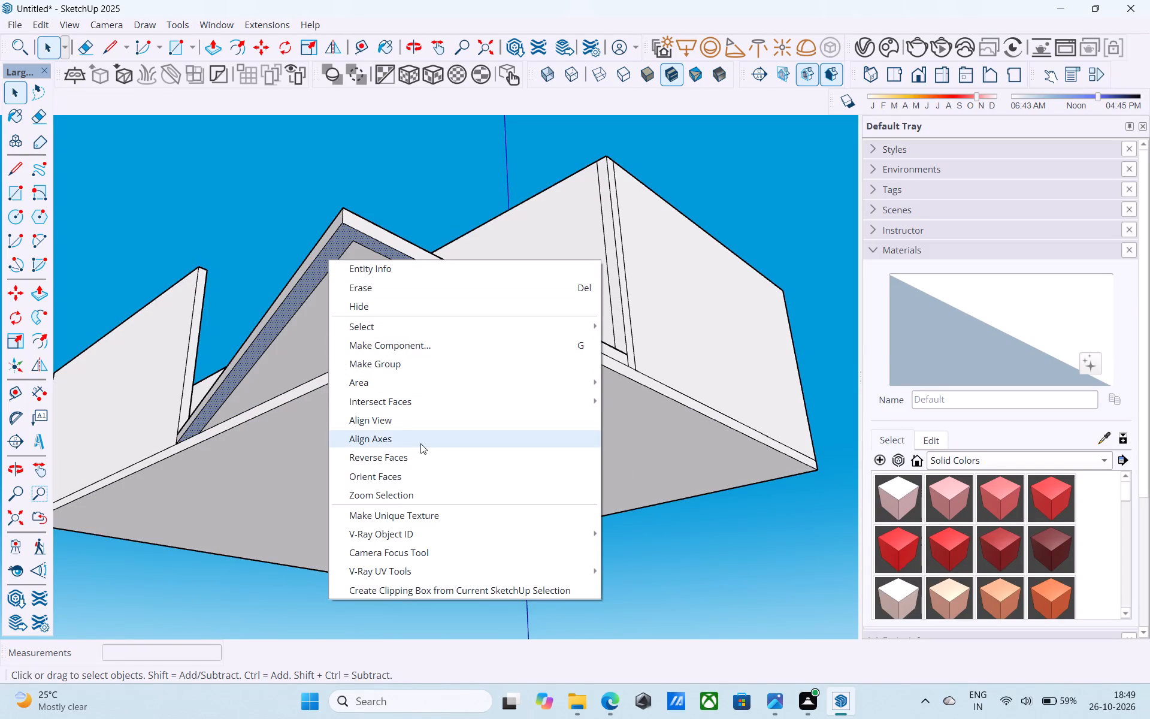
pyautogui.click(423, 452)
# Erase the inner wall lines on the underside of the right room's triangular projection, merging it into one face.
pyautogui.press('e')
pyautogui.click(363, 248)
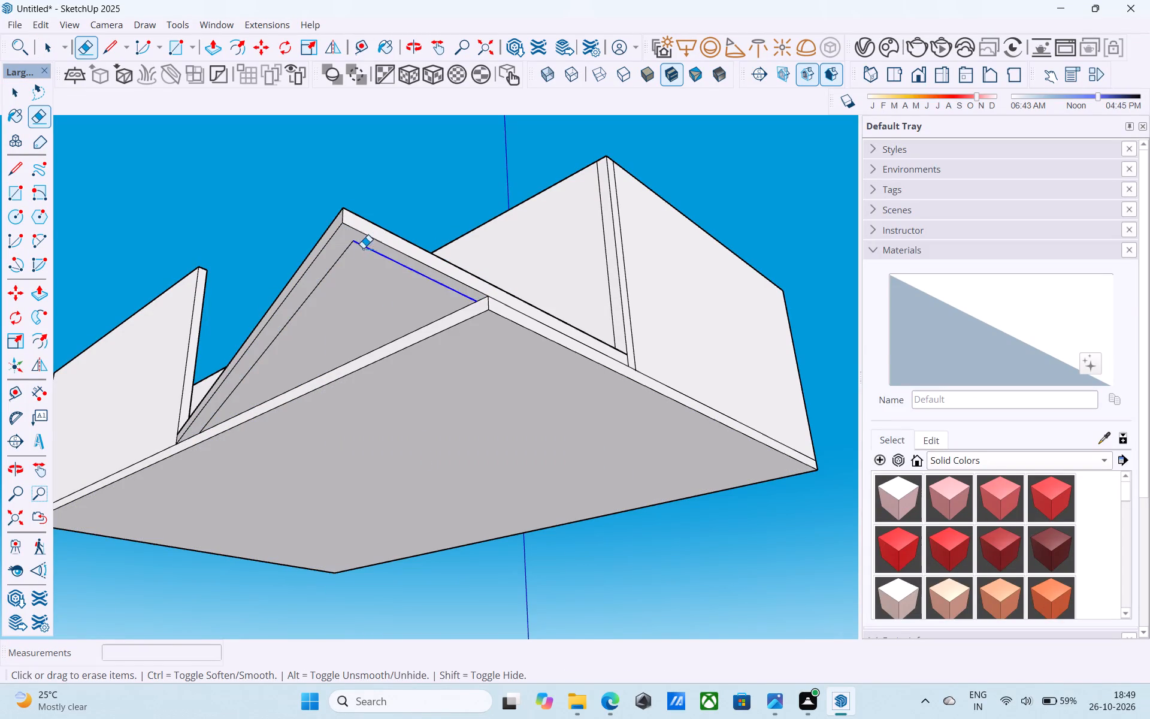
pyautogui.click(349, 253)
pyautogui.moveTo(347, 253); pyautogui.dragTo(333, 254)
pyautogui.moveTo(355, 265); pyautogui.dragTo(331, 258)
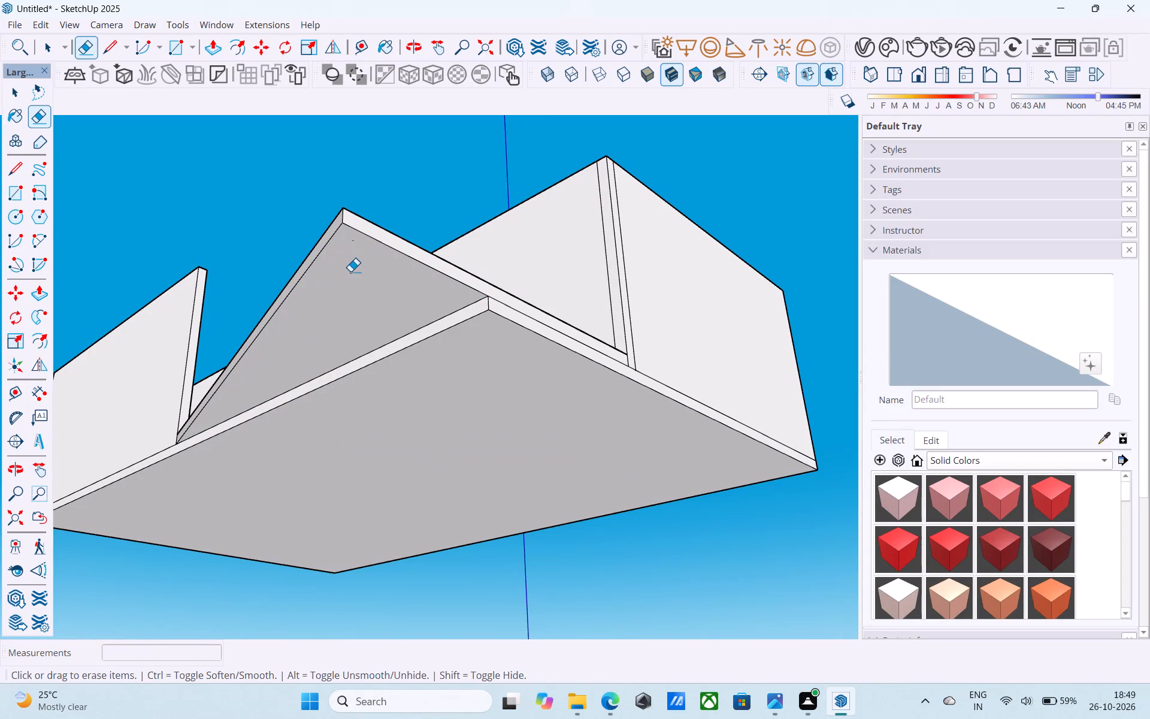
pyautogui.moveTo(352, 241); pyautogui.dragTo(360, 240)
pyautogui.press('space')
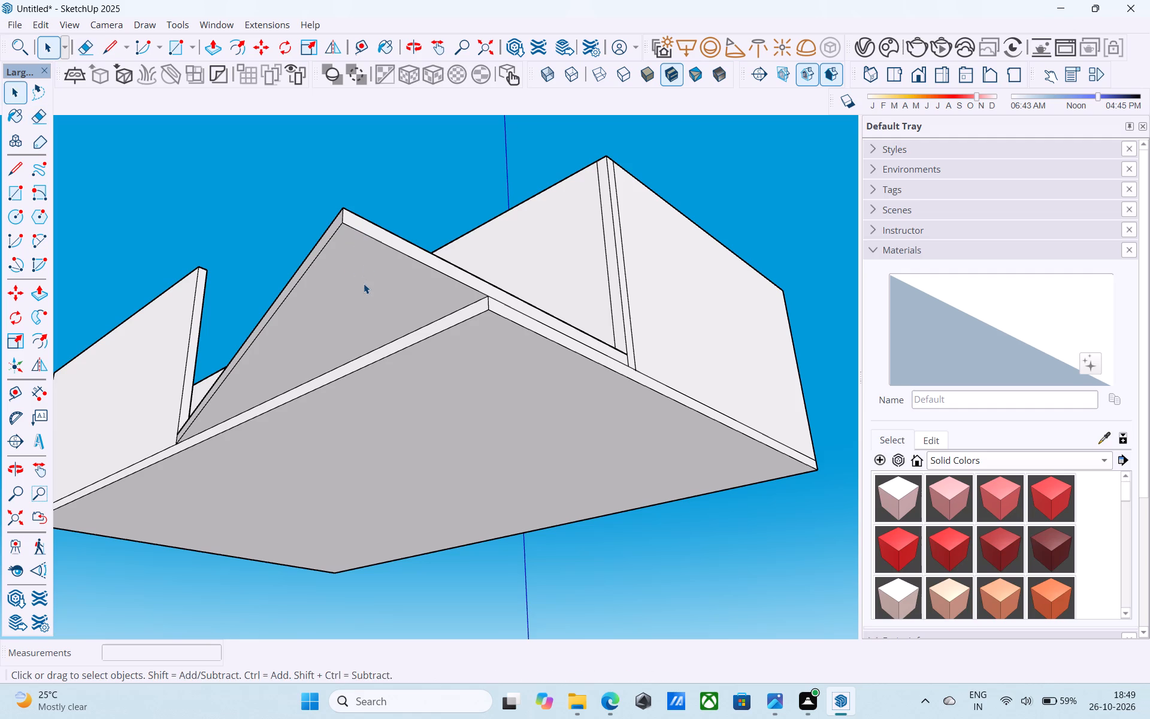
# Reverse the triangular floor face inside the right room's angled front.
pyautogui.scroll(-5, 367, 286)
pyautogui.moveTo(369, 290); pyautogui.dragTo(479, 530, button='middle')
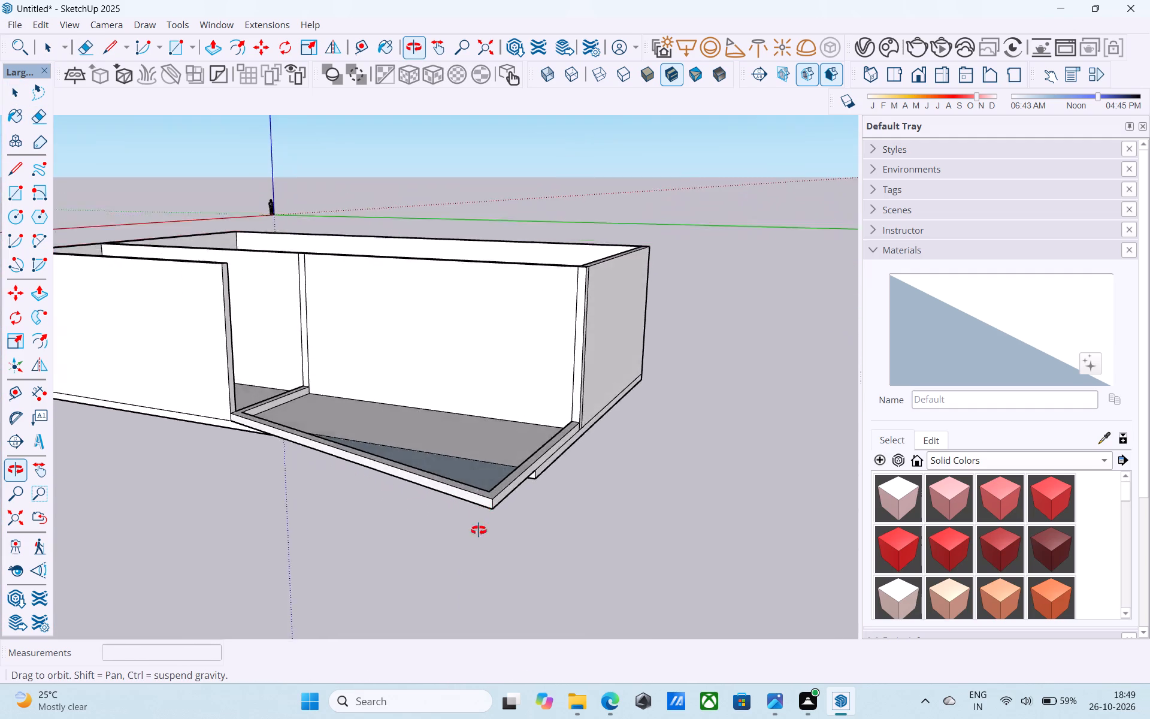
pyautogui.moveTo(479, 530); pyautogui.dragTo(472, 623, button='middle')
pyautogui.scroll(8, 471, 552)
pyautogui.scroll(-5, 470, 535)
pyautogui.moveTo(464, 535); pyautogui.dragTo(327, 499, button='middle')
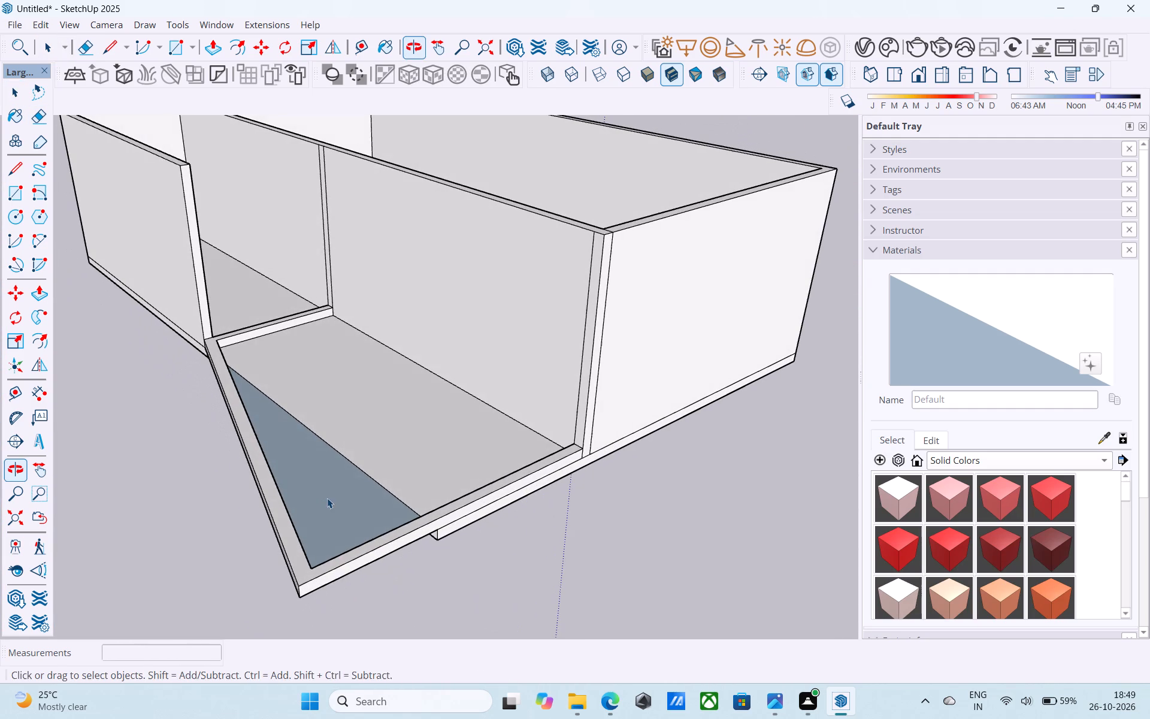
pyautogui.click(325, 496)
pyautogui.rightClick(325, 496)
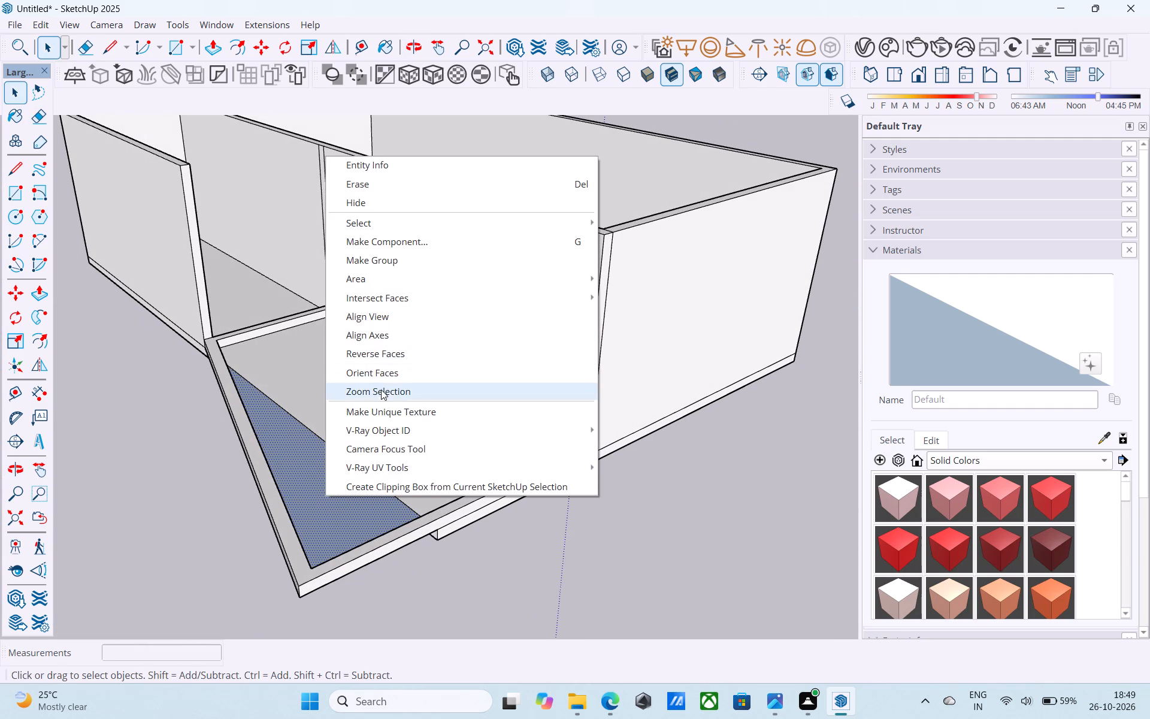
pyautogui.click(384, 360)
# Examine the underside of the right room's triangular projection and the slab edge beside it.
pyautogui.scroll(-4, 347, 470)
pyautogui.moveTo(341, 502); pyautogui.dragTo(406, 219, button='middle')
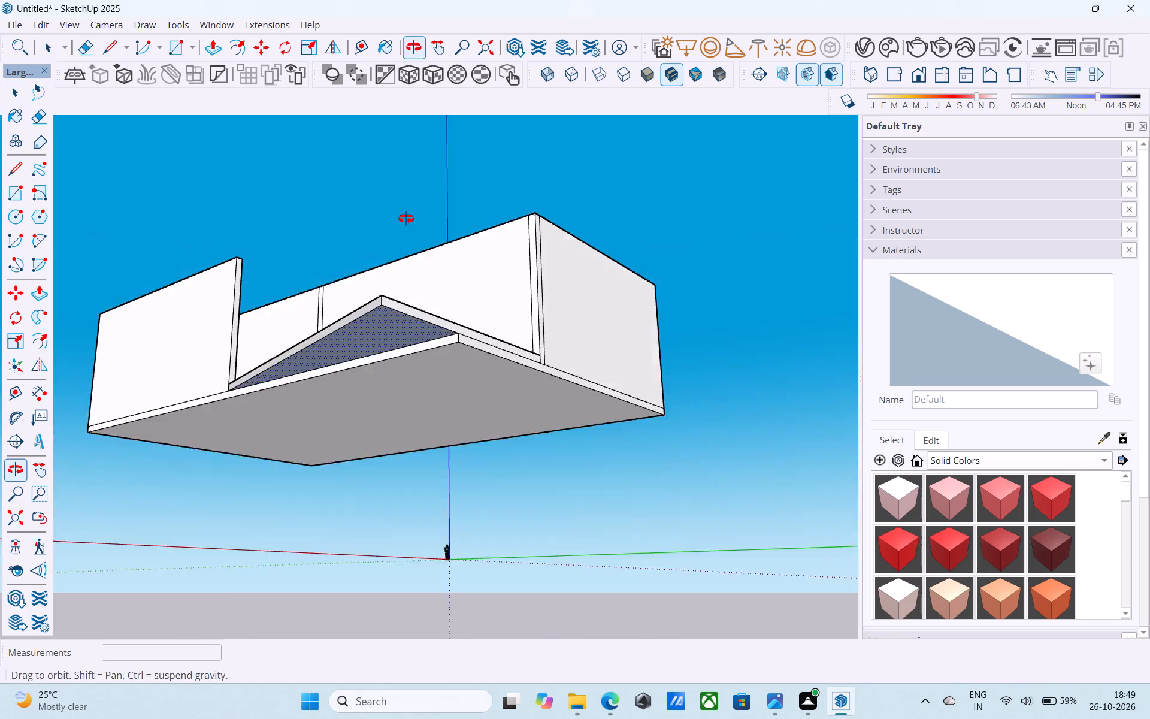
pyautogui.moveTo(406, 219); pyautogui.dragTo(406, 216, button='middle')
pyautogui.scroll(-1, 406, 216)
pyautogui.moveTo(380, 306); pyautogui.dragTo(384, 289, button='middle')
pyautogui.scroll(5, 389, 300)
pyautogui.moveTo(397, 305); pyautogui.dragTo(434, 346, button='middle')
pyautogui.scroll(1, 397, 305)
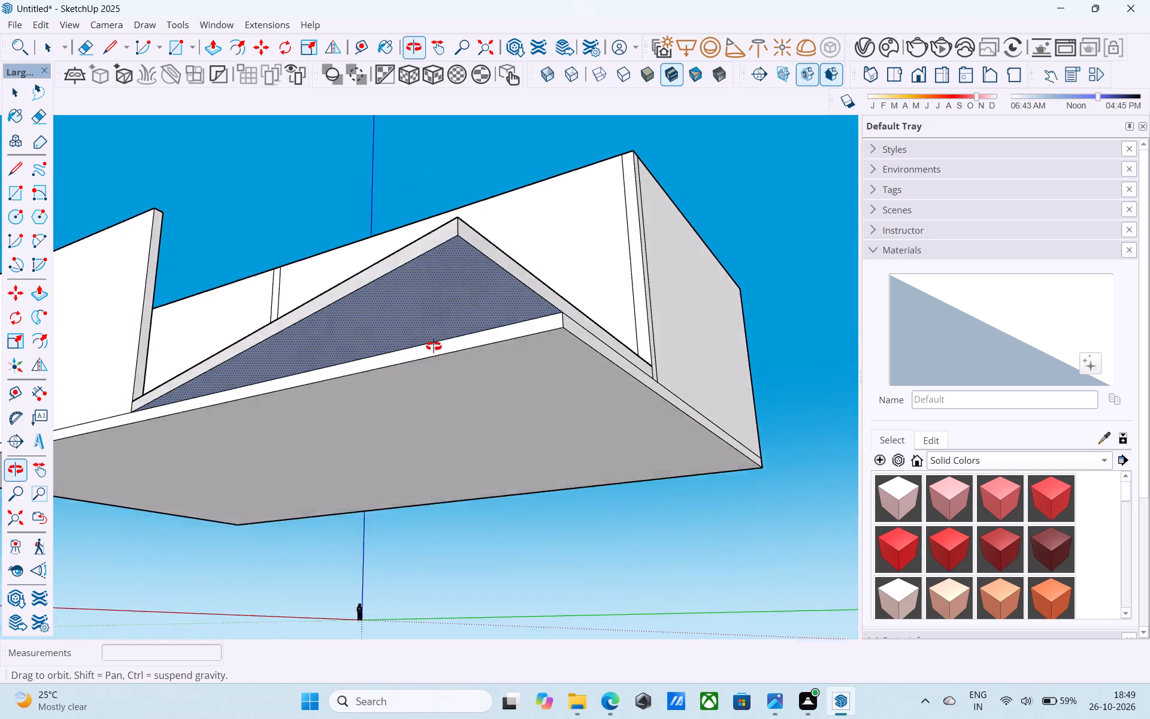
pyautogui.moveTo(434, 346); pyautogui.dragTo(440, 358, button='middle')
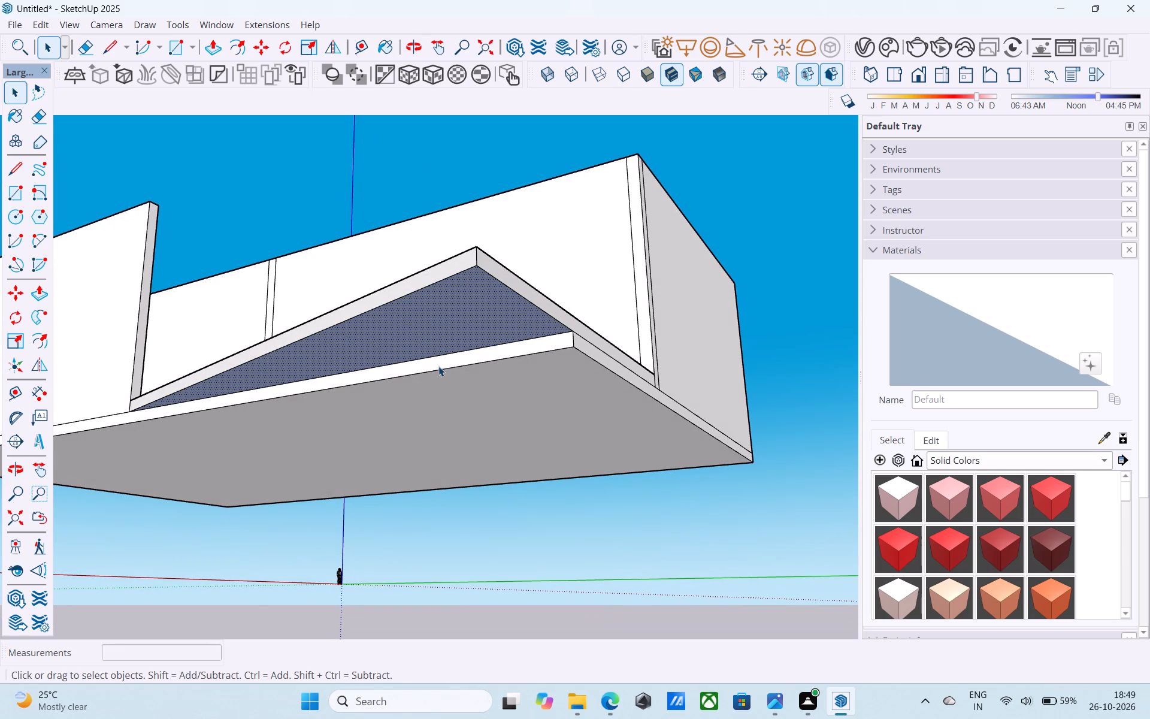
pyautogui.moveTo(438, 355); pyautogui.dragTo(451, 358, button='middle')
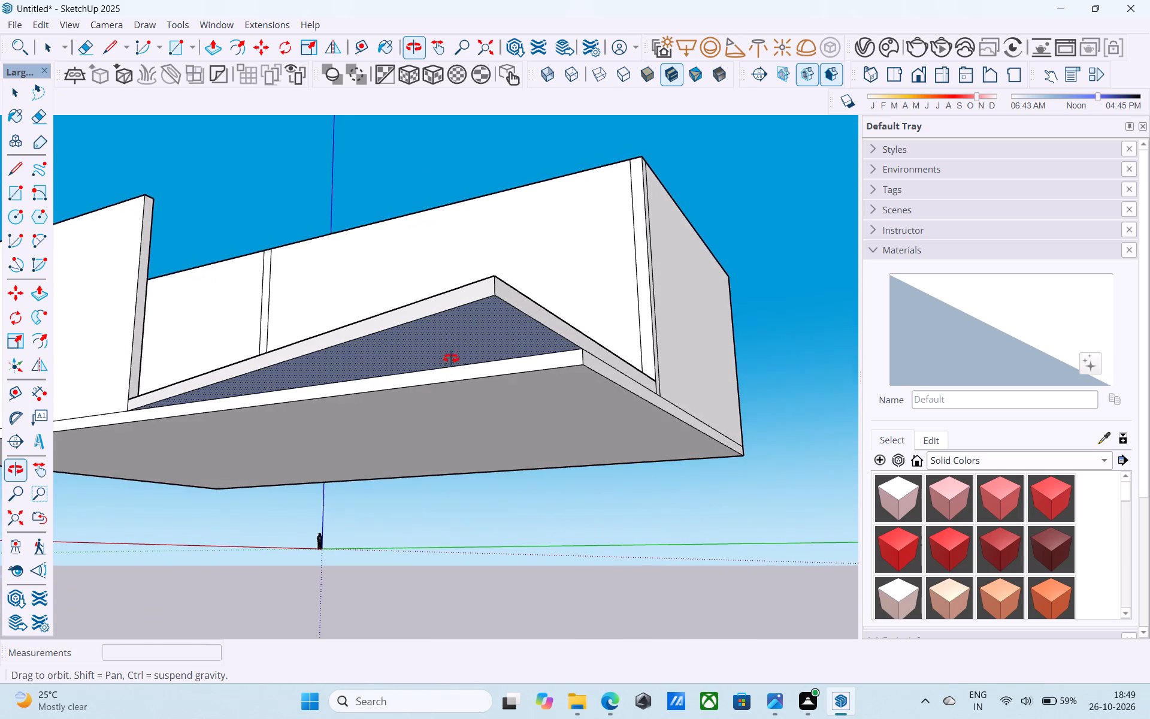
pyautogui.moveTo(451, 358); pyautogui.dragTo(452, 349, button='middle')
# Split the slab's front edge face with a short vertical line where the angled front meets the left room's corner.
pyautogui.press('space')
pyautogui.press('l')
pyautogui.press('space')
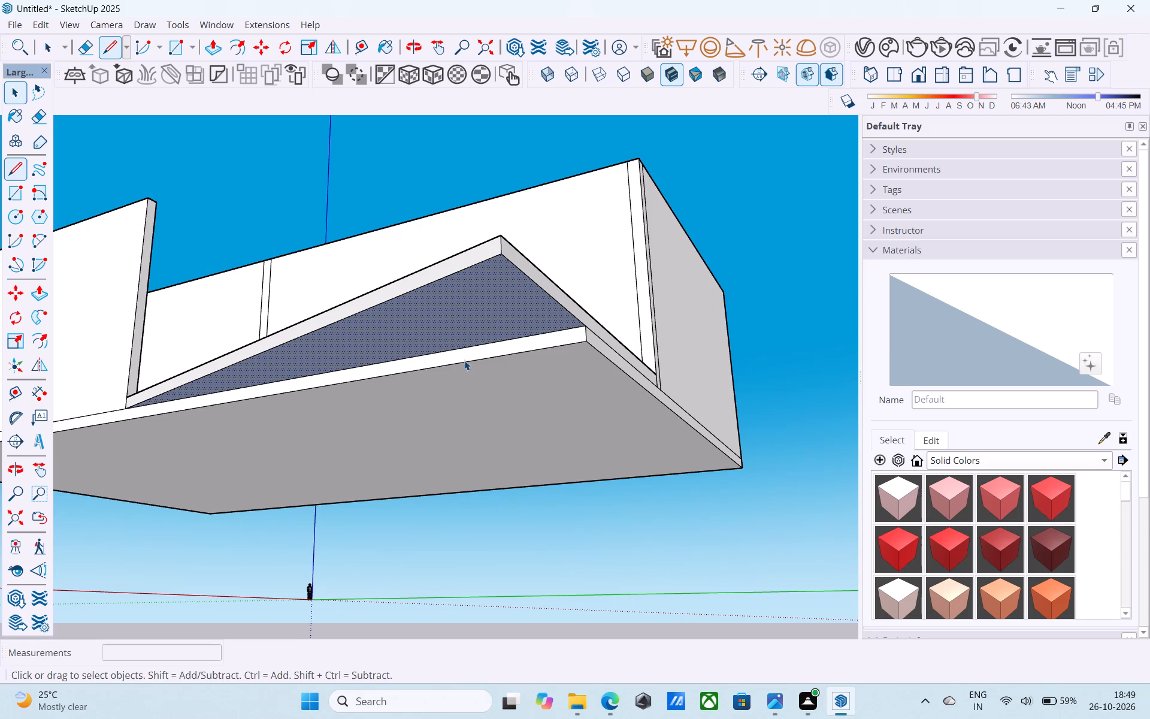
pyautogui.click(464, 359)
pyautogui.press('l')
pyautogui.scroll(4, 124, 416)
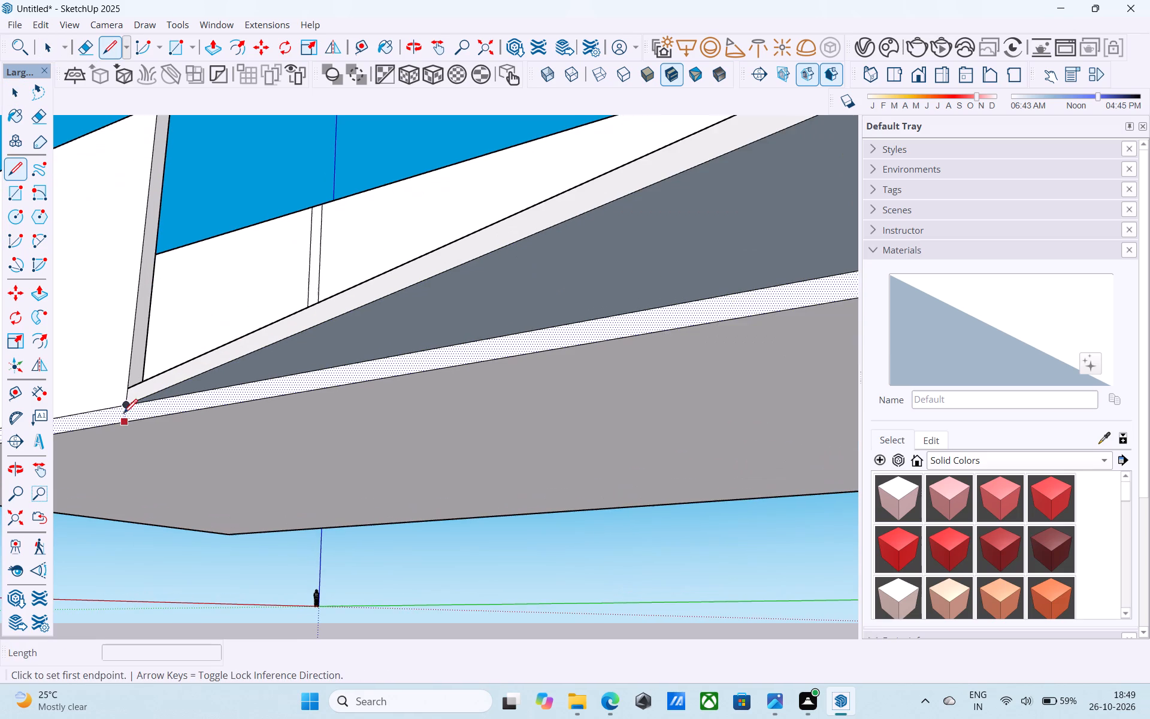
pyautogui.click(129, 409)
pyautogui.click(131, 419)
pyautogui.press('space')
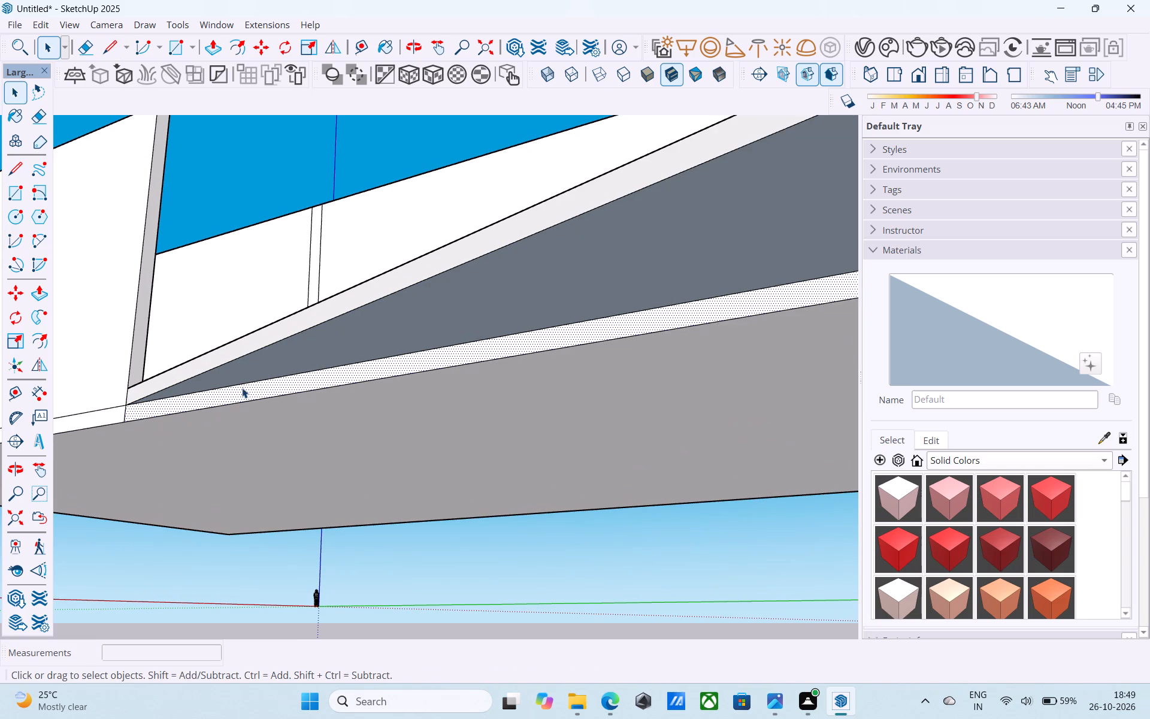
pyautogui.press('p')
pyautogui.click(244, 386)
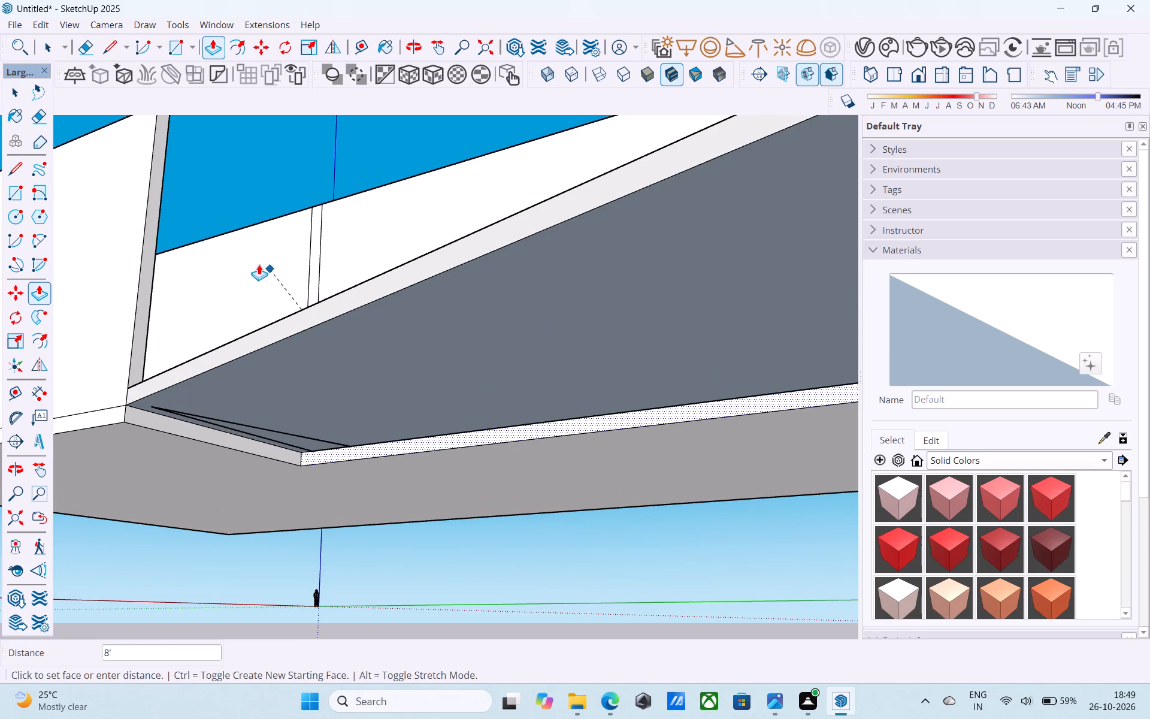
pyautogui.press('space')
# Draw a 6" vertical line down from the outer corner of the right room's triangular projection.
pyautogui.scroll(-10, 229, 325)
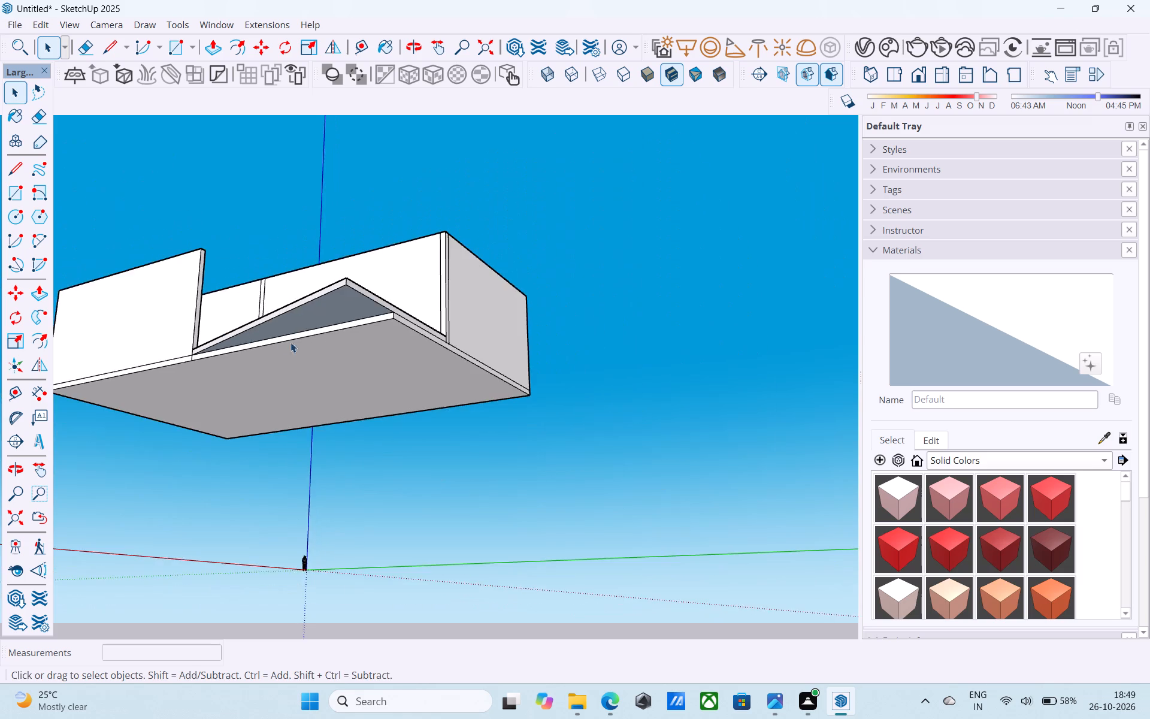
pyautogui.moveTo(292, 342); pyautogui.dragTo(258, 352, button='middle')
pyautogui.scroll(5, 301, 334)
pyautogui.press('l')
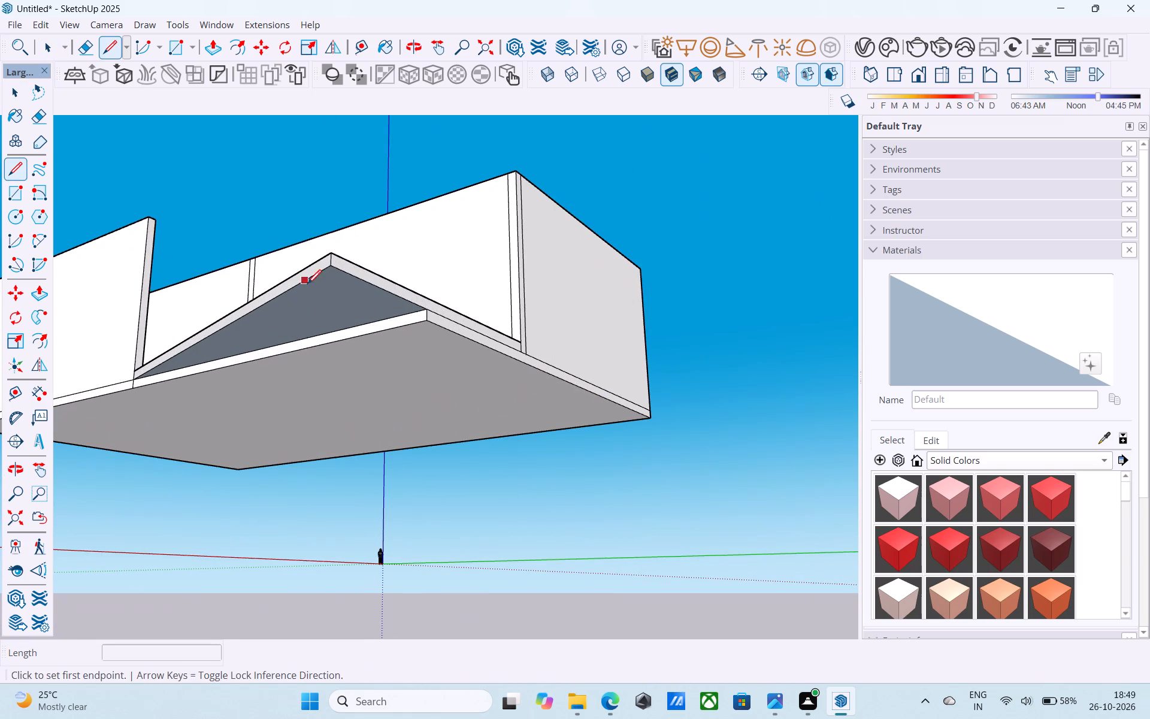
pyautogui.click(325, 270)
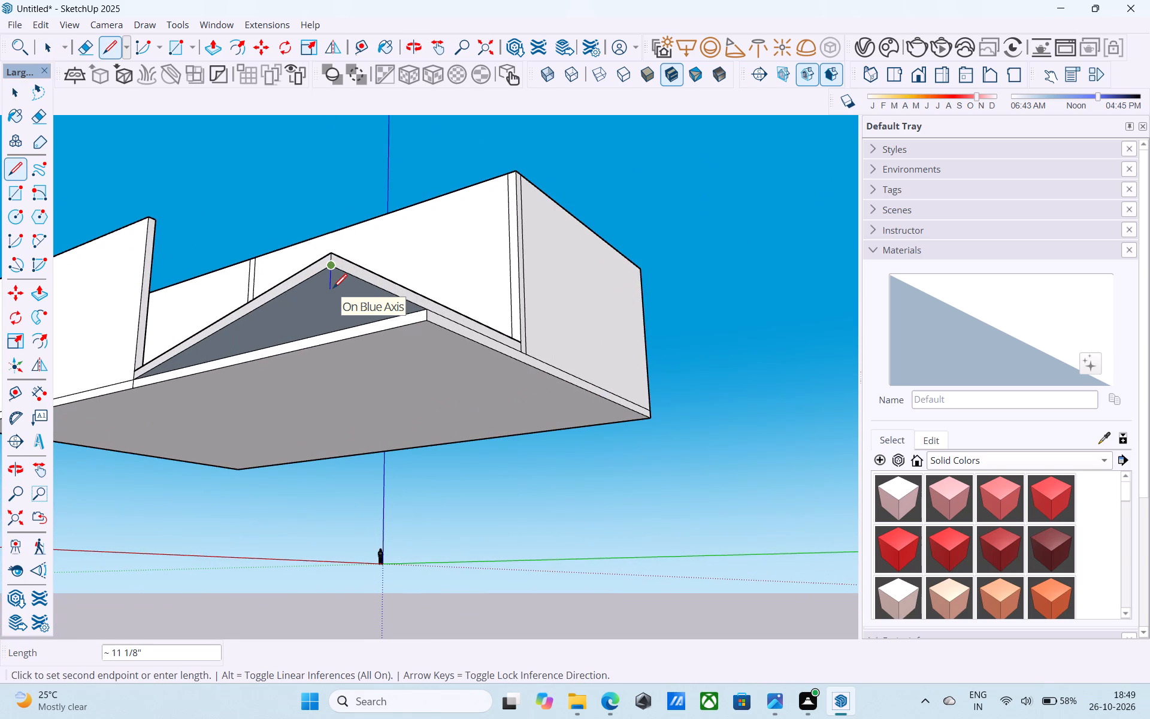
pyautogui.write('6"')
pyautogui.press('Return')
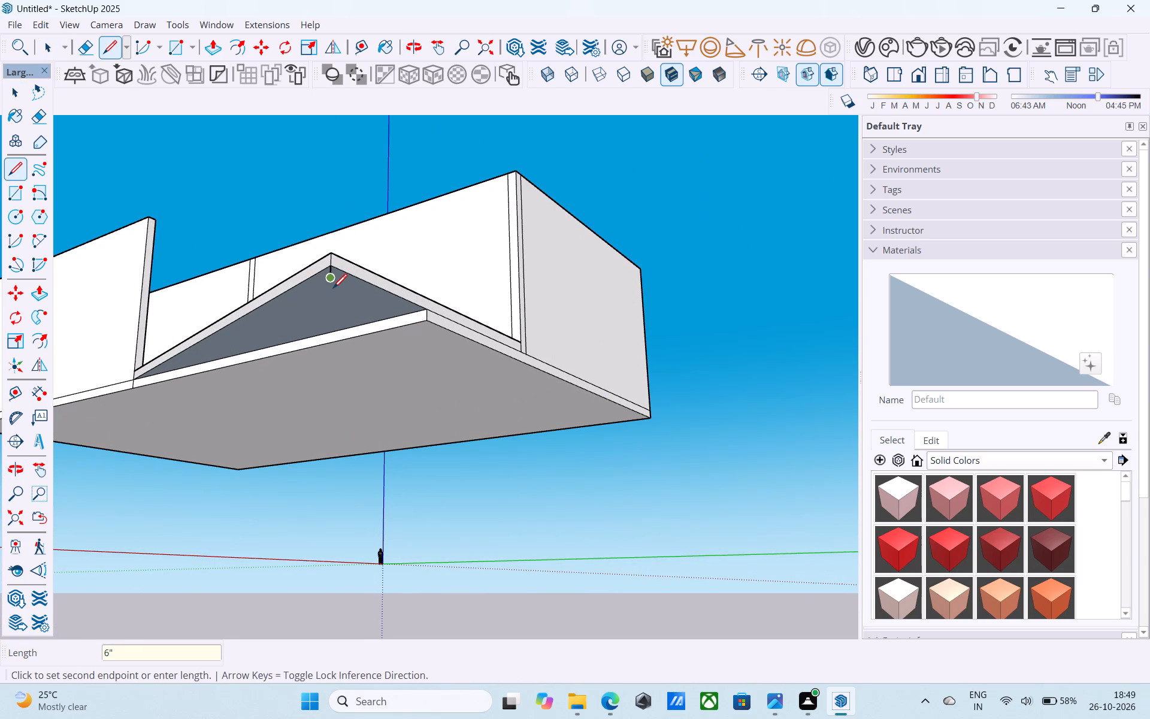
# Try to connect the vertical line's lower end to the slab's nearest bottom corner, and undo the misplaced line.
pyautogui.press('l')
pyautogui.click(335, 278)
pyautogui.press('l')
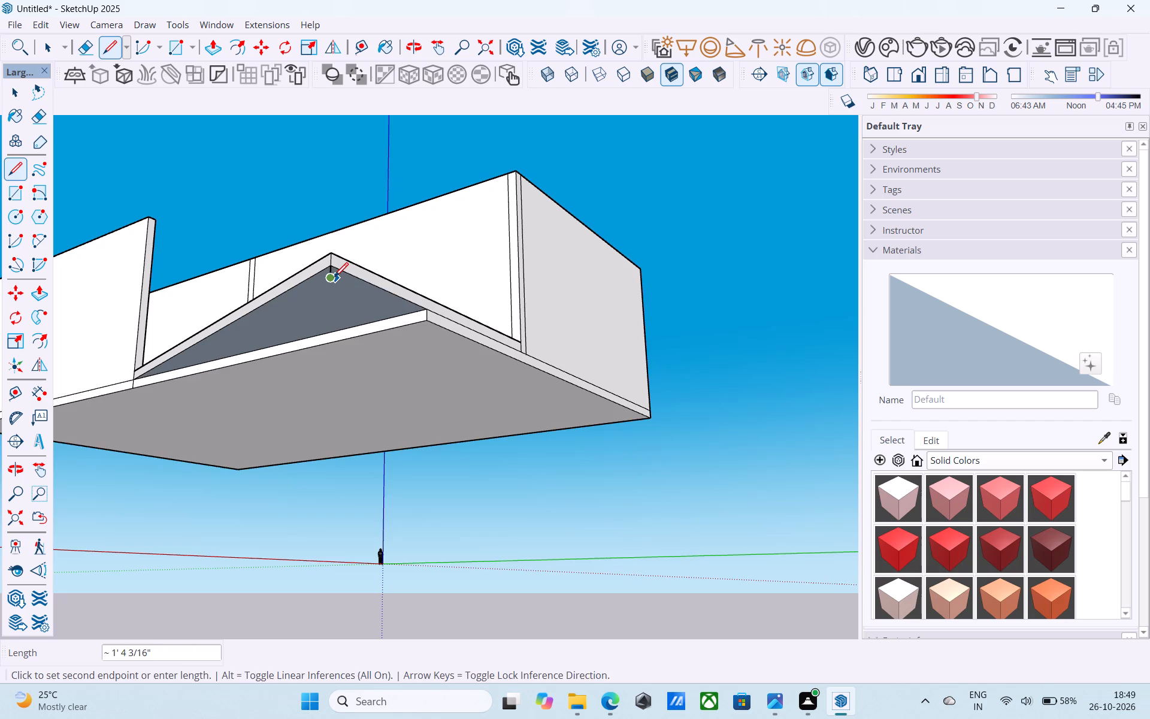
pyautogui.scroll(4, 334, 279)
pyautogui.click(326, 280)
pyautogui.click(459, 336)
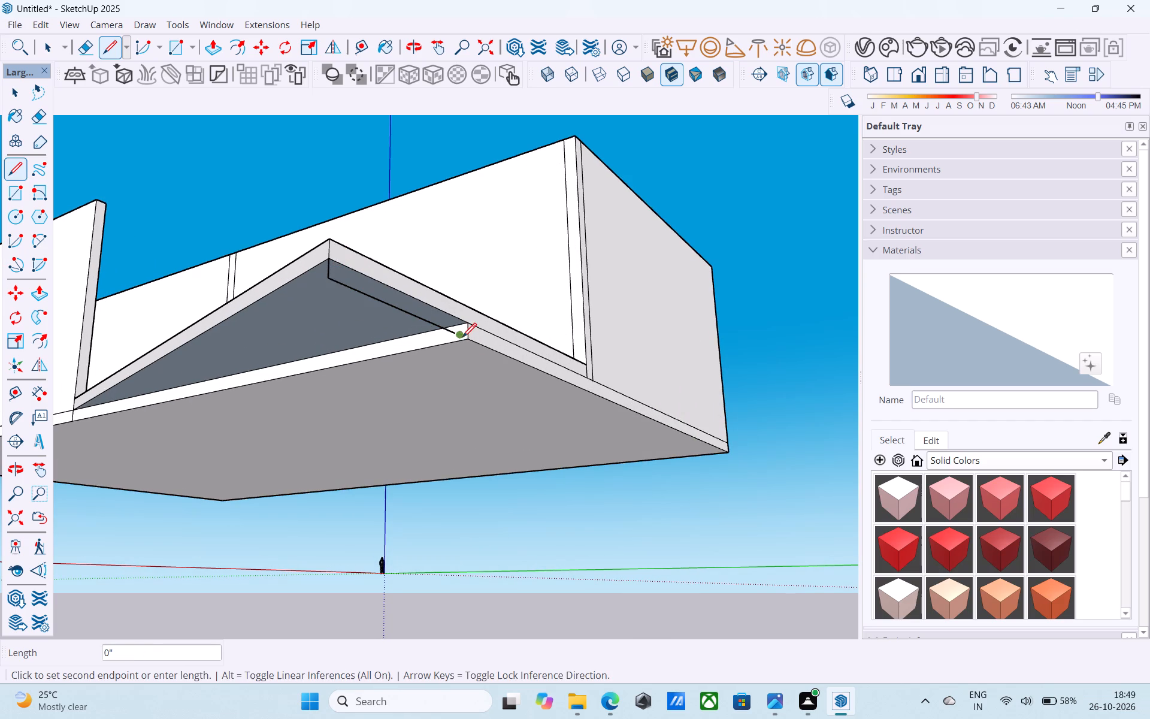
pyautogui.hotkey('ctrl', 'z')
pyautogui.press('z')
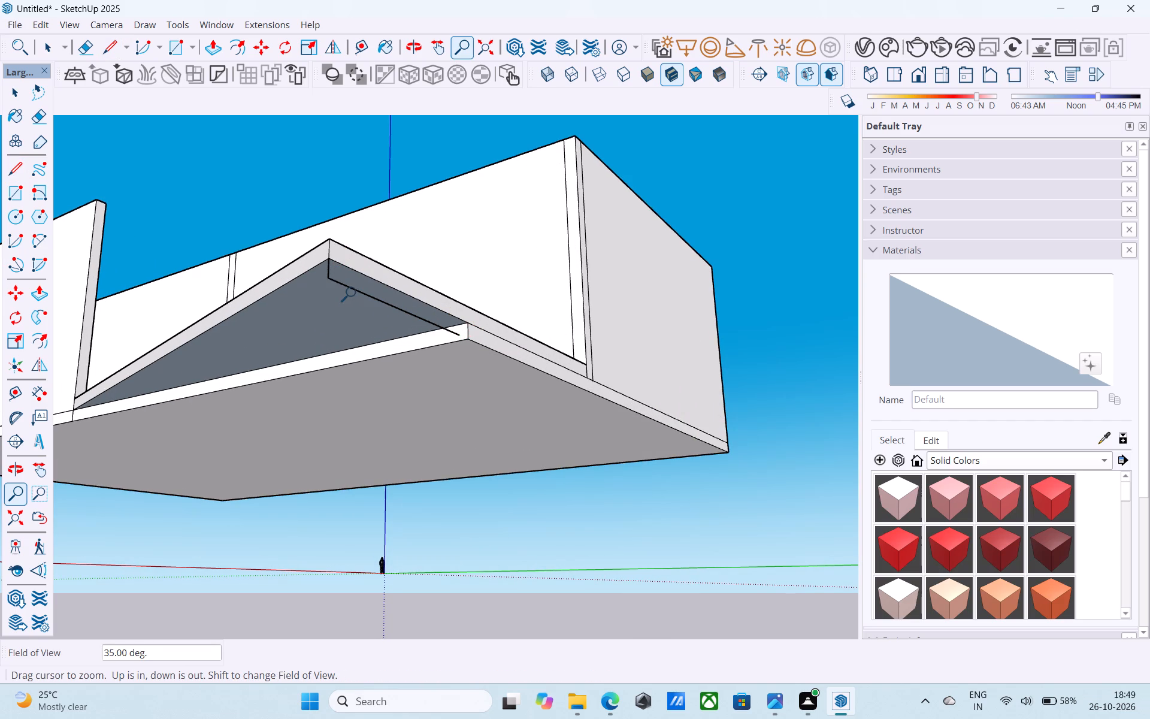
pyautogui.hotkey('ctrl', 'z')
# Connect the vertical line's lower end to the slab's two bottom corners with 6' and about 21' 4 5/16" lines, closing the base.
pyautogui.press('l')
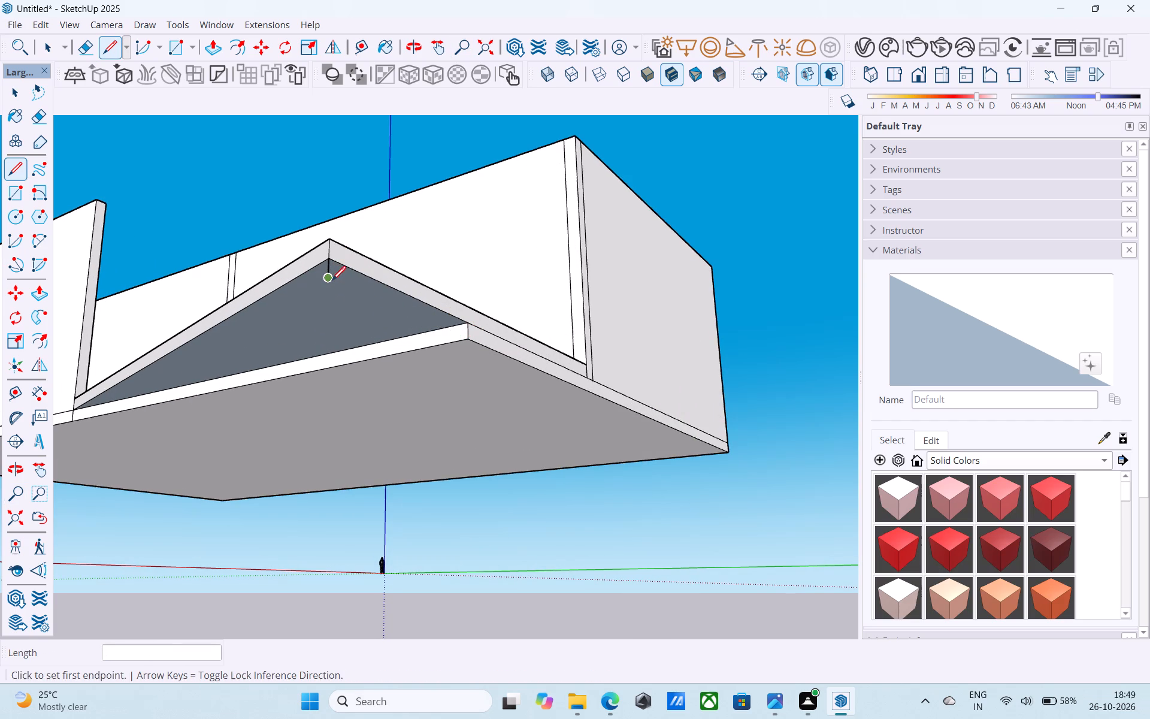
pyautogui.click(332, 282)
pyautogui.click(468, 338)
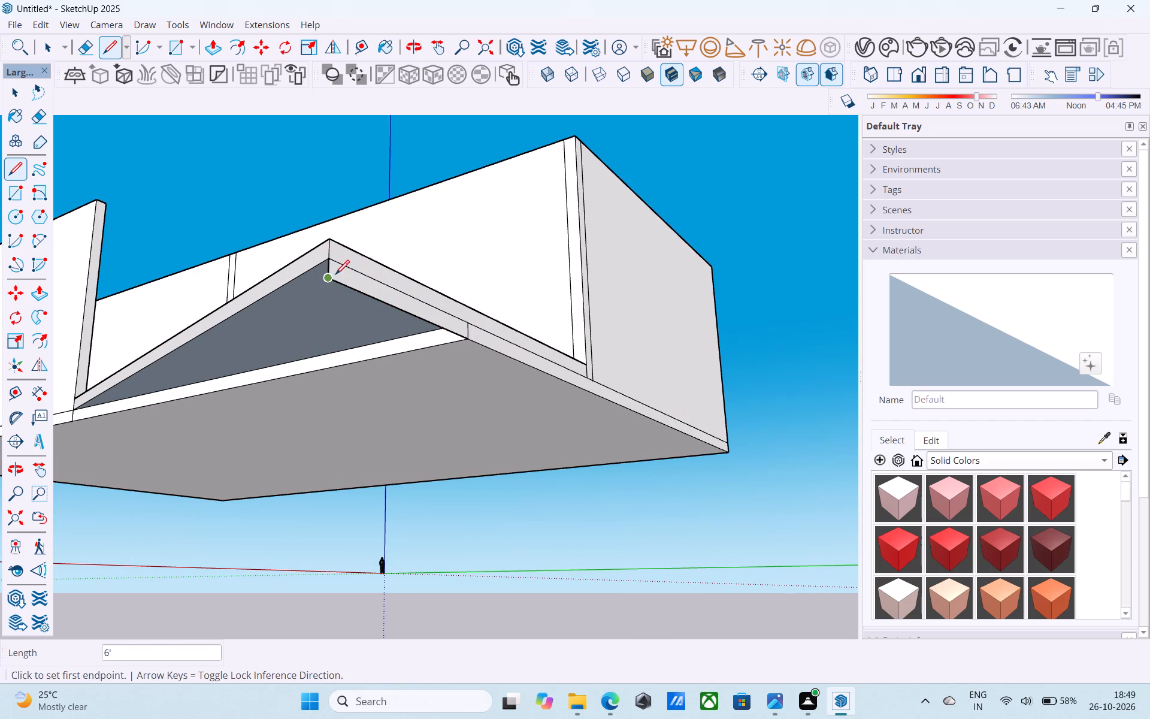
pyautogui.click(334, 276)
pyautogui.scroll(-5, 522, 309)
pyautogui.scroll(10, 262, 382)
pyautogui.click(224, 385)
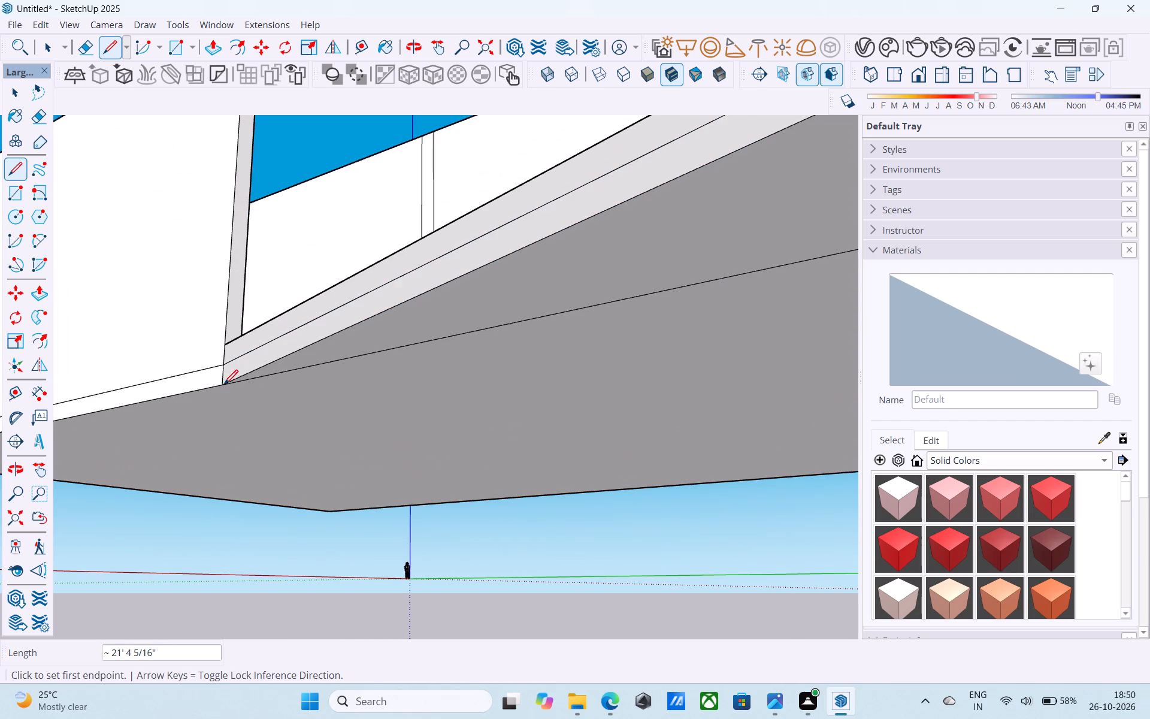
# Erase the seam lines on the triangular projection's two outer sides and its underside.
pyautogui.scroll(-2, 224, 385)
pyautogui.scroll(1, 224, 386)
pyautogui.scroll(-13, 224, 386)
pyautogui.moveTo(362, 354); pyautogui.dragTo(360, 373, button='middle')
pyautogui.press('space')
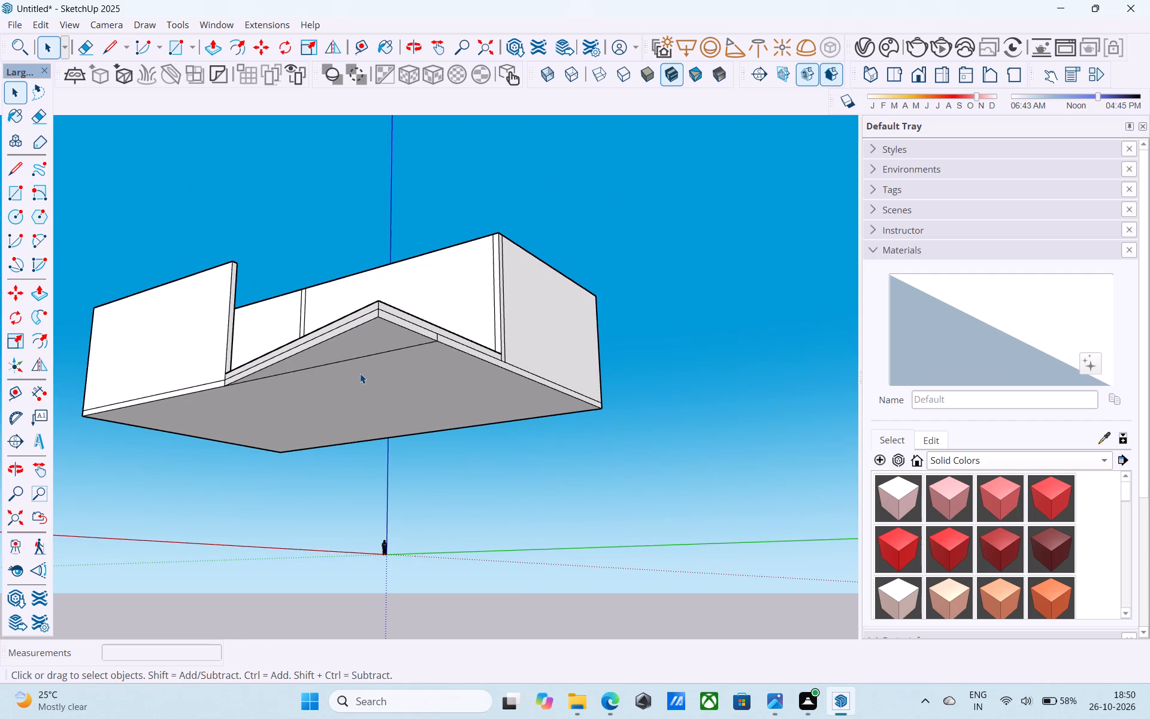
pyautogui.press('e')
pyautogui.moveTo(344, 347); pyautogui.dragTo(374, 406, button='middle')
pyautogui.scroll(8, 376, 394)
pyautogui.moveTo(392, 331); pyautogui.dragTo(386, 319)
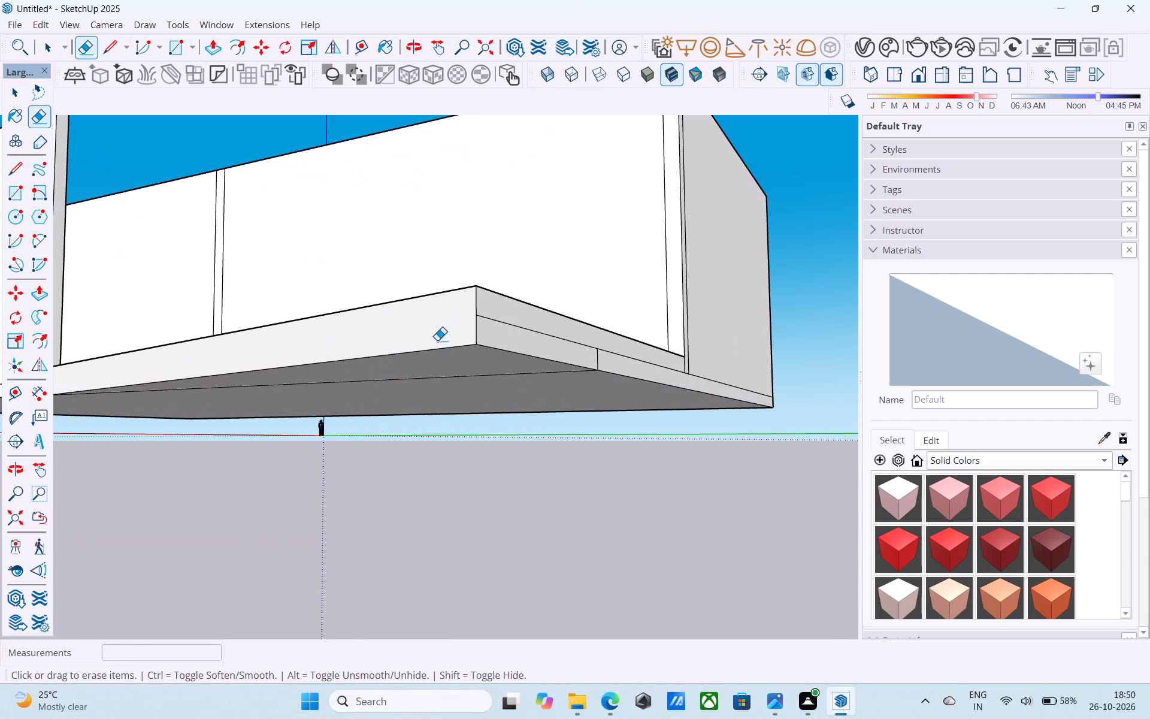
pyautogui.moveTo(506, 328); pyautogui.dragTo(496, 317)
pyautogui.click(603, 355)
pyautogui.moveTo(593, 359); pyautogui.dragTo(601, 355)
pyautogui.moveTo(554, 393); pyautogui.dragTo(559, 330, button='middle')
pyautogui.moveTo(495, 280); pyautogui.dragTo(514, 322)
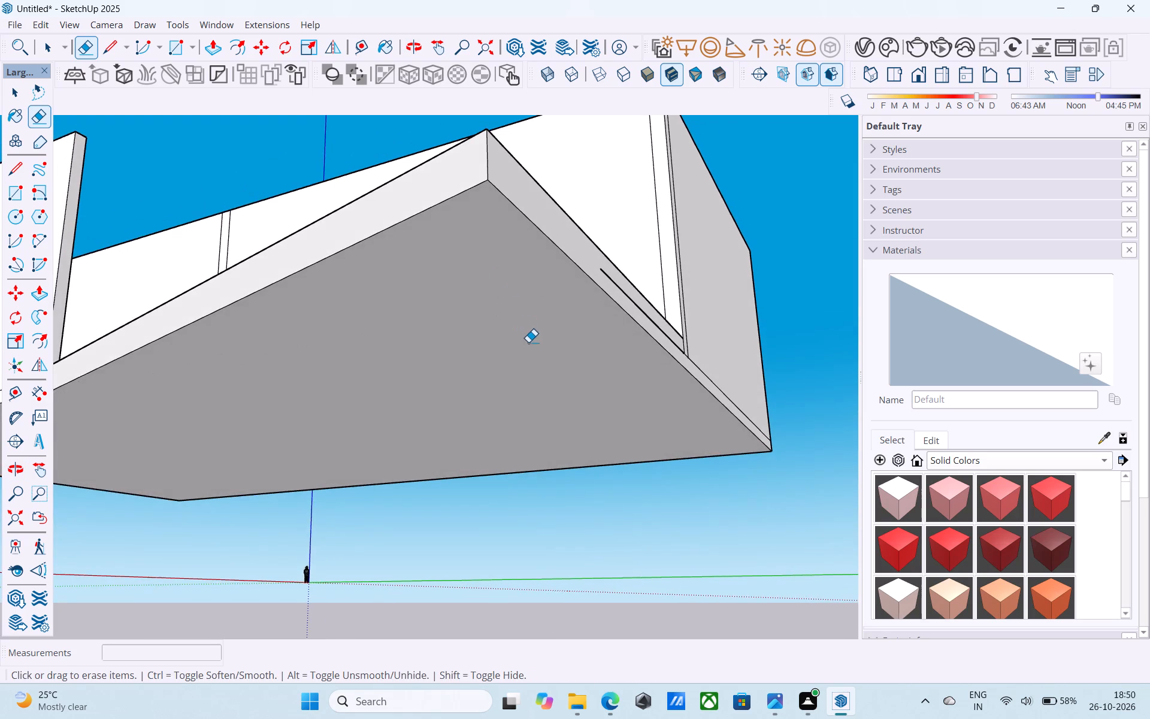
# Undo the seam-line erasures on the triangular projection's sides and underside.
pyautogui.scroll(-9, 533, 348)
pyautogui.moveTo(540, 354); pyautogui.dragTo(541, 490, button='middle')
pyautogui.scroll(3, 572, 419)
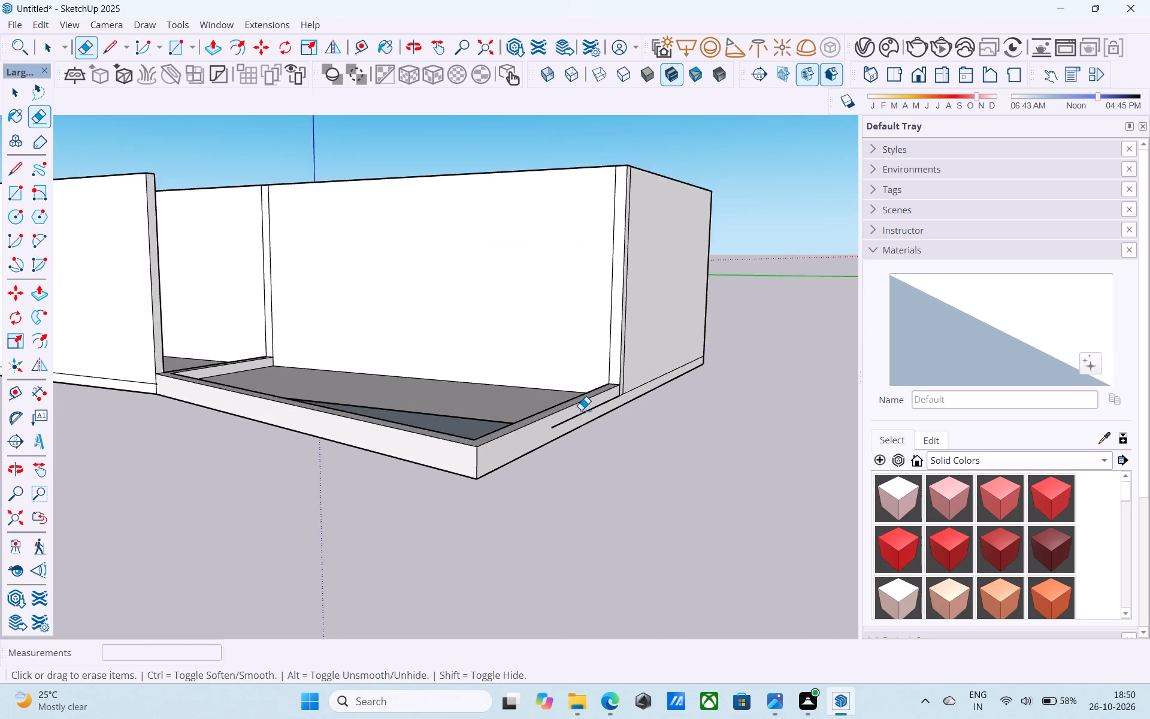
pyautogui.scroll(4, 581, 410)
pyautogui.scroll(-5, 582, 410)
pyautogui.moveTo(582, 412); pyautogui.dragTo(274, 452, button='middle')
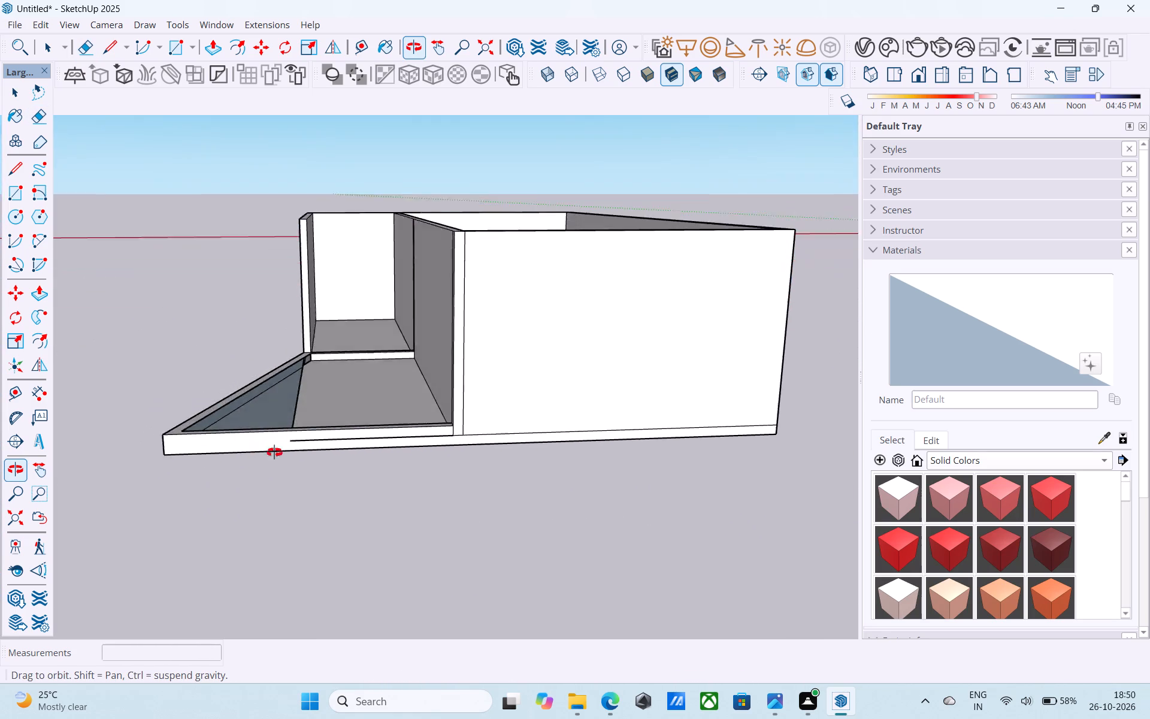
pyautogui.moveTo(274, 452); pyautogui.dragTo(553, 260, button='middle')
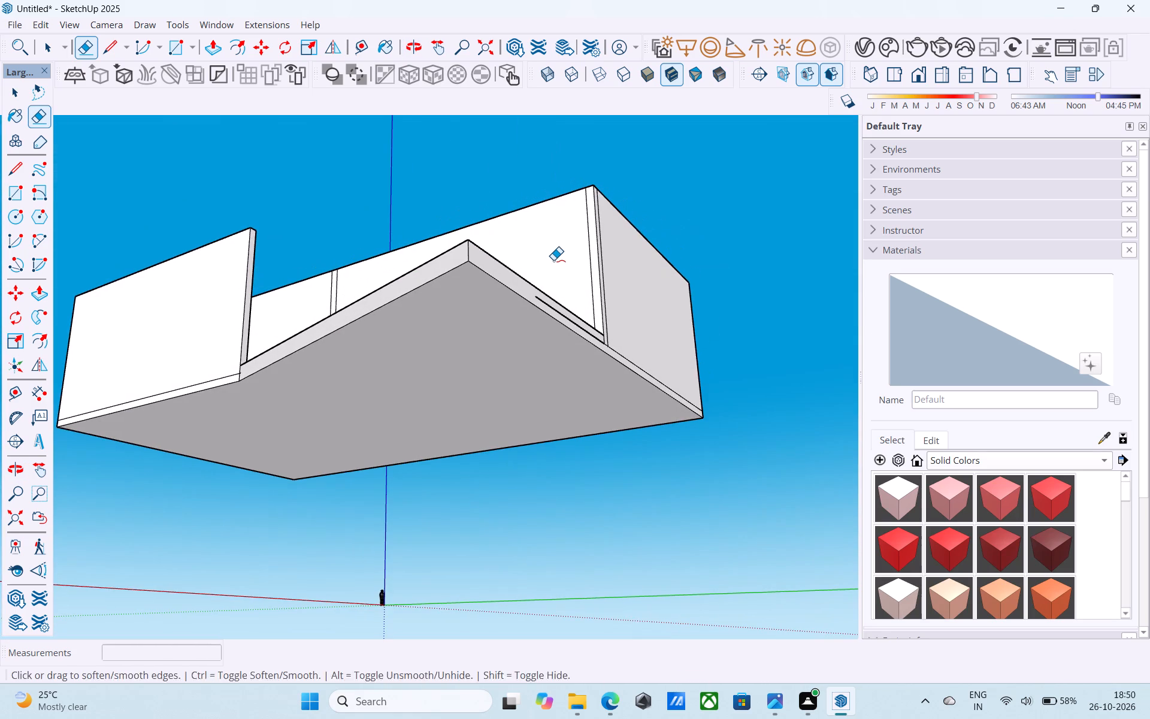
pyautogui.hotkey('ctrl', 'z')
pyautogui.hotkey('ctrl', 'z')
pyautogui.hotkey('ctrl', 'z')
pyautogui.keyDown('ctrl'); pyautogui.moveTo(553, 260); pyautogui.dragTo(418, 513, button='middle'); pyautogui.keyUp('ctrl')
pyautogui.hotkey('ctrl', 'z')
# Erase the line dividing the triangular floor area from the rest of the right room's floor.
pyautogui.moveTo(357, 479); pyautogui.dragTo(349, 362, button='middle')
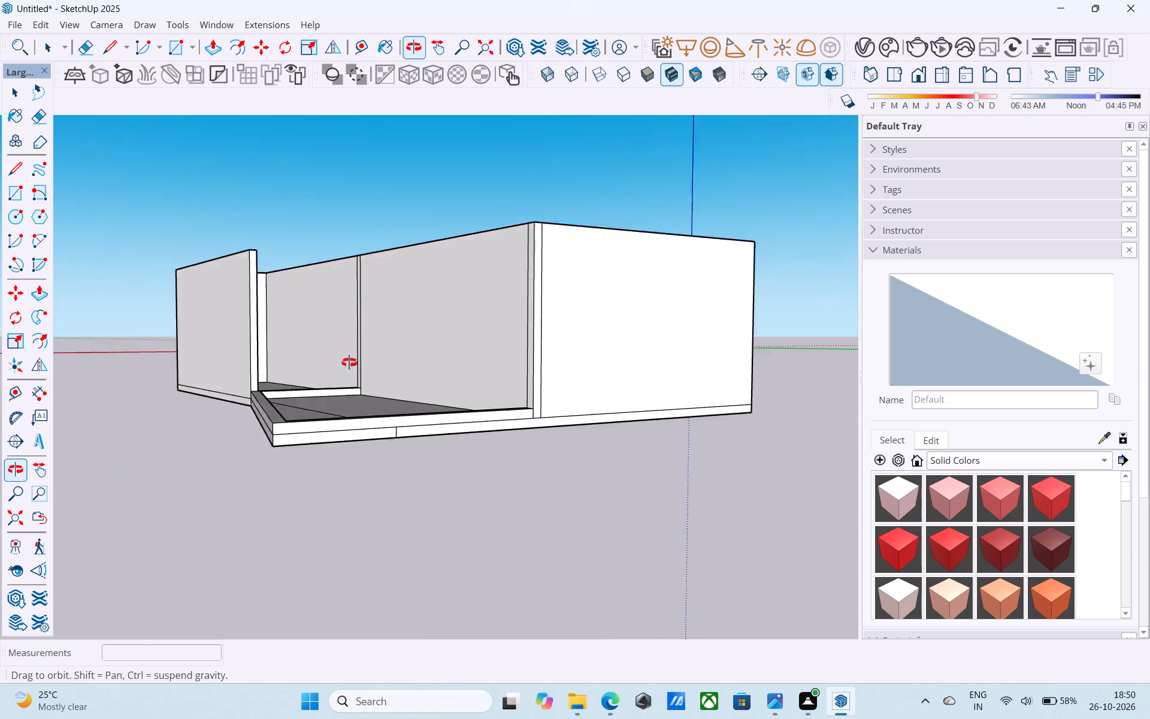
pyautogui.moveTo(349, 362); pyautogui.dragTo(289, 452, button='middle')
pyautogui.press('space')
pyautogui.scroll(7, 289, 452)
pyautogui.scroll(-7, 296, 438)
pyautogui.keyDown('shift'); pyautogui.moveTo(286, 443); pyautogui.dragTo(406, 264, button='middle'); pyautogui.keyUp('shift')
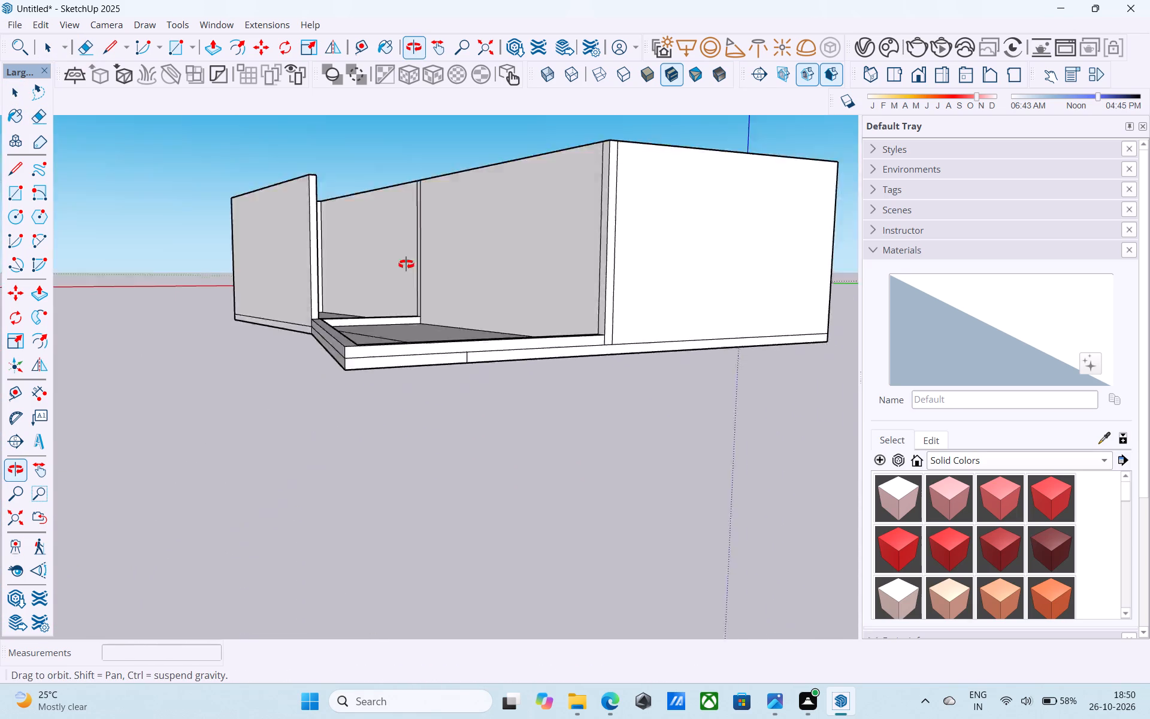
pyautogui.keyDown('shift'); pyautogui.moveTo(406, 264); pyautogui.dragTo(244, 434, button='middle'); pyautogui.keyUp('shift')
pyautogui.scroll(5, 347, 430)
pyautogui.press('e')
pyautogui.moveTo(342, 417); pyautogui.dragTo(317, 401)
# Raise the right room's floor 6" with Push/Pull, level with the top of the low wall.
pyautogui.moveTo(309, 443); pyautogui.dragTo(363, 283, button='middle')
pyautogui.scroll(4, 336, 316)
pyautogui.moveTo(322, 351); pyautogui.dragTo(294, 387, button='middle')
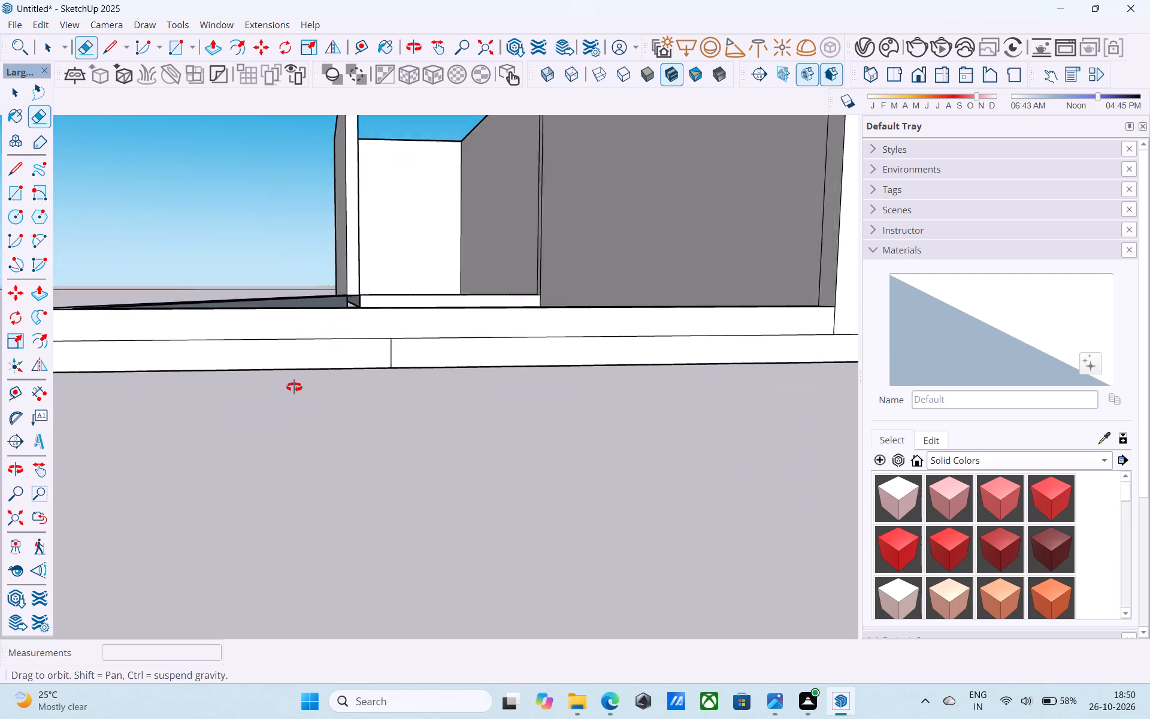
pyautogui.moveTo(294, 387); pyautogui.dragTo(335, 392, button='middle')
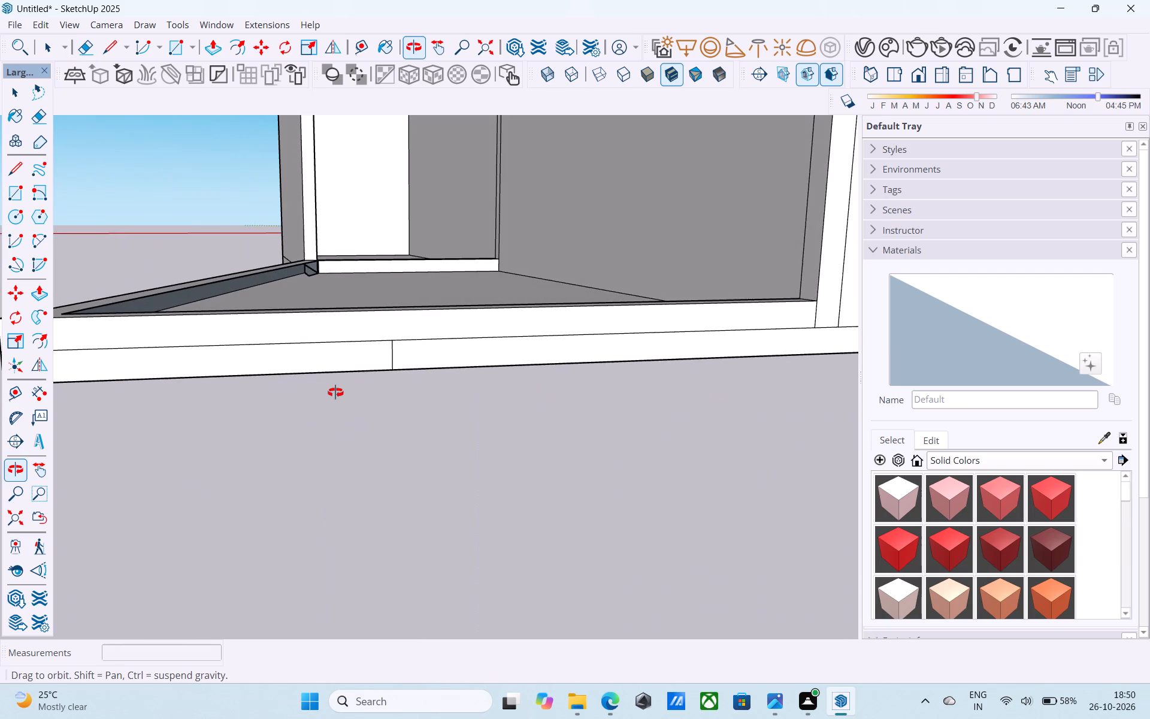
pyautogui.moveTo(335, 392); pyautogui.dragTo(609, 469, button='middle')
pyautogui.moveTo(505, 354); pyautogui.dragTo(329, 368, button='middle')
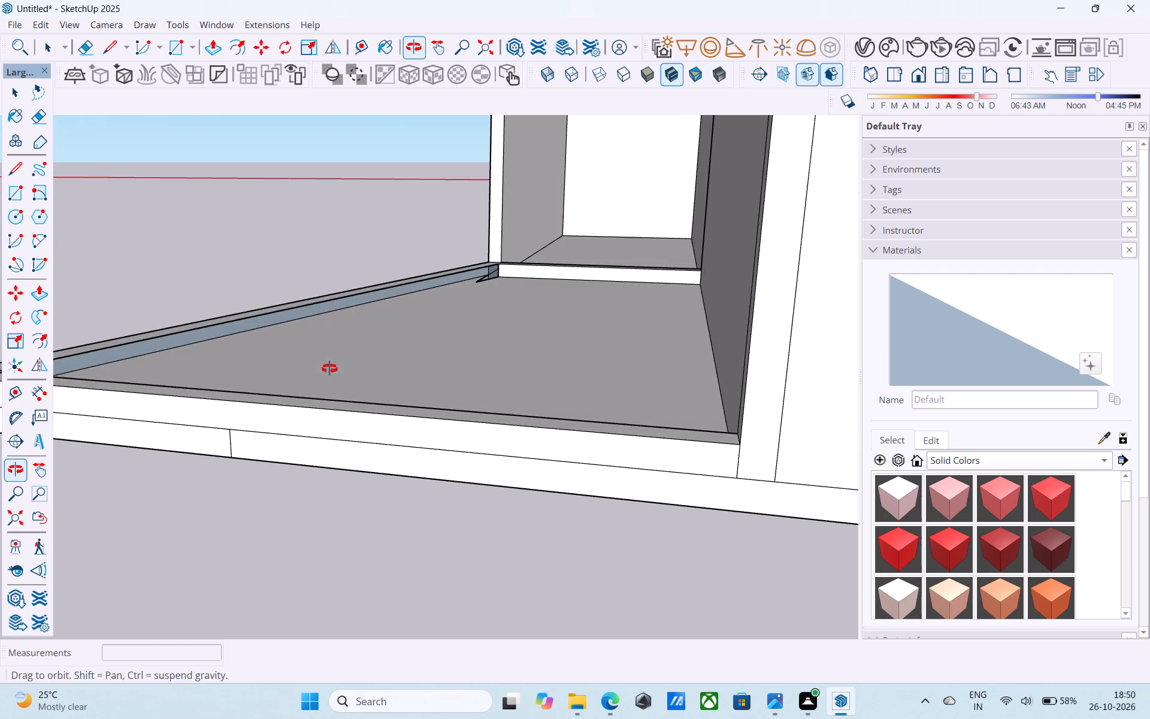
pyautogui.moveTo(329, 368); pyautogui.dragTo(444, 353, button='middle')
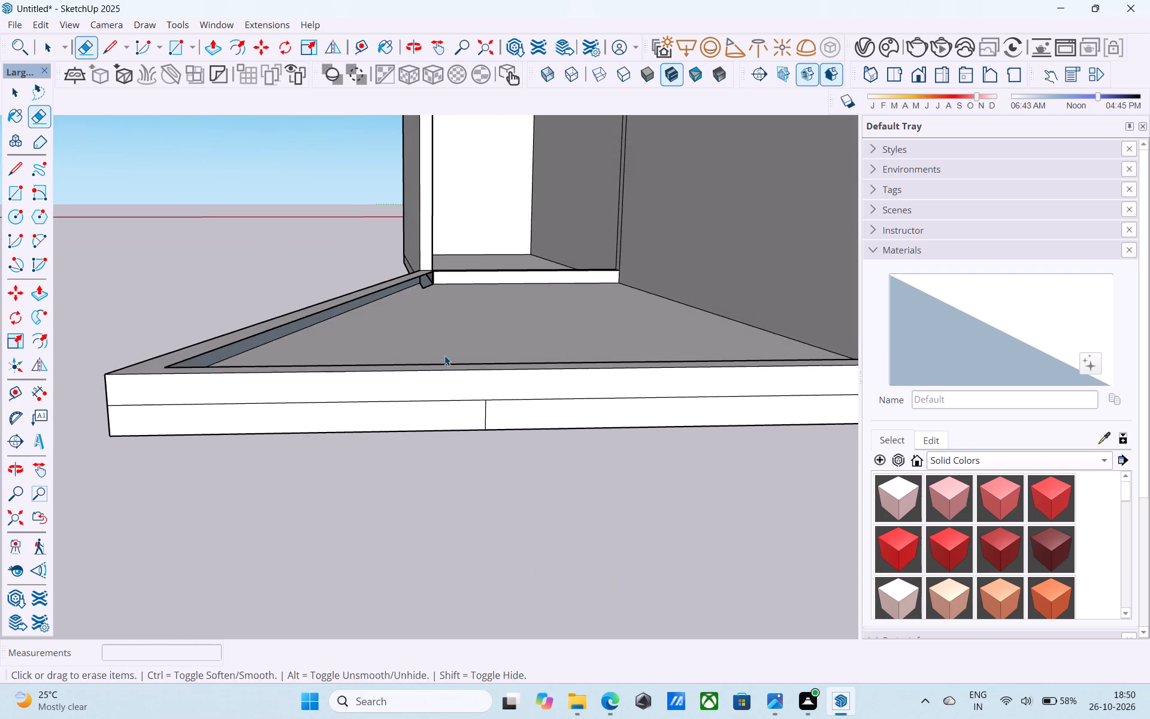
pyautogui.press('space')
pyautogui.scroll(-4, 444, 355)
pyautogui.middleClick(444, 355)
pyautogui.click(443, 342)
pyautogui.press('p')
pyautogui.click(443, 342)
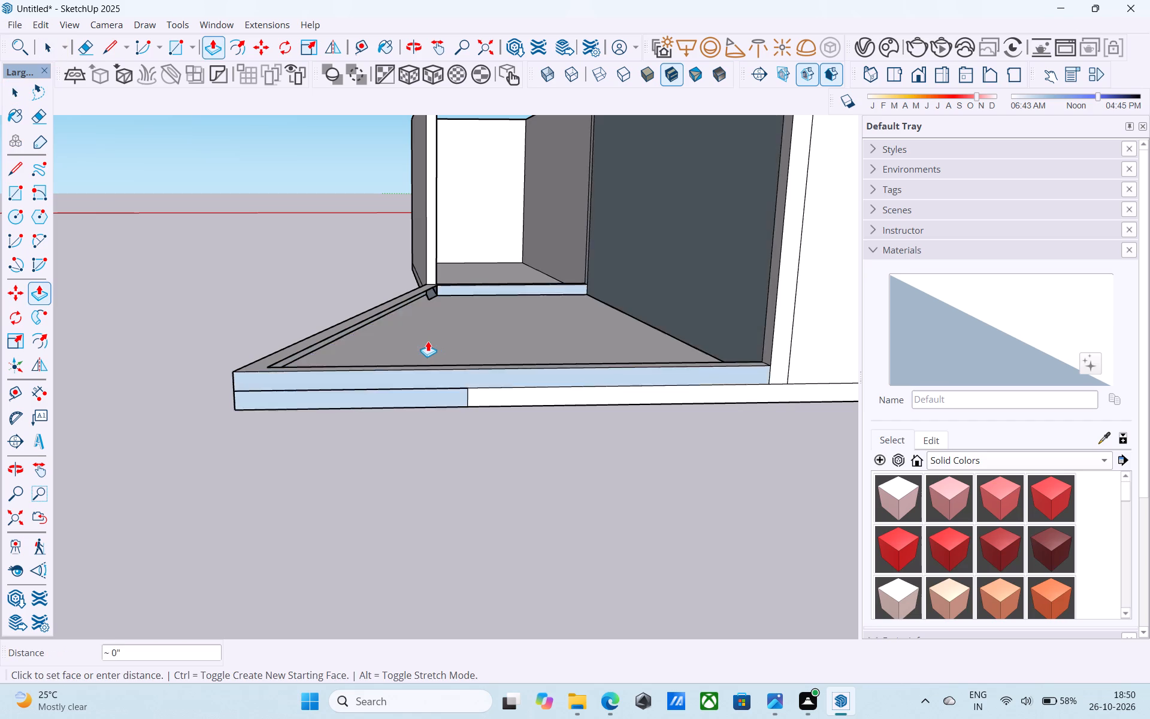
pyautogui.click(256, 371)
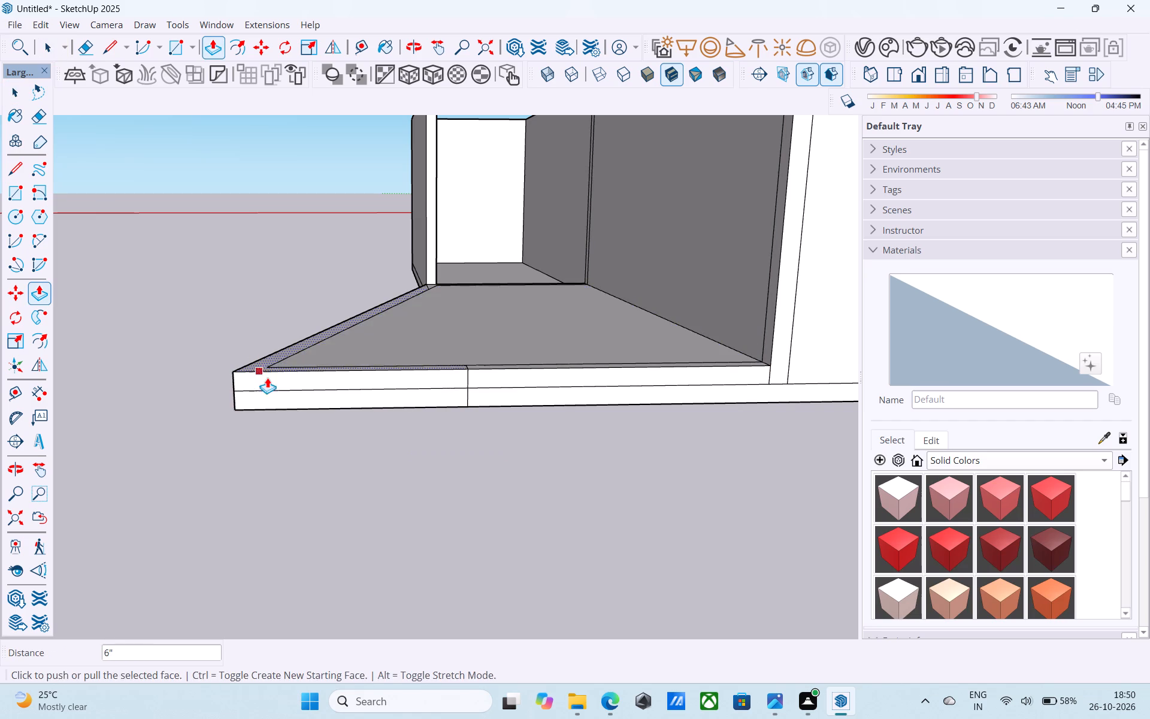
pyautogui.press('space')
# Erase the leftover inner low-wall outlines and small corner lines on the right room's raised floor.
pyautogui.moveTo(286, 389); pyautogui.dragTo(401, 519, button='middle')
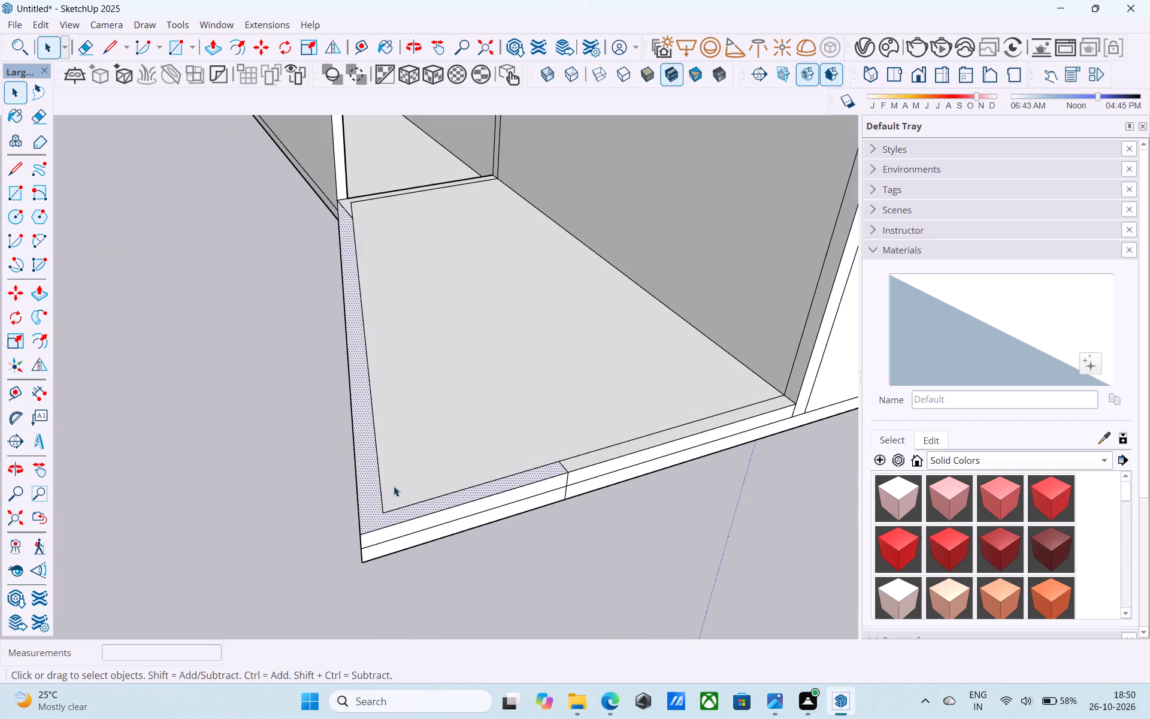
pyautogui.press('e')
pyautogui.click(374, 429)
pyautogui.moveTo(429, 500); pyautogui.dragTo(421, 481)
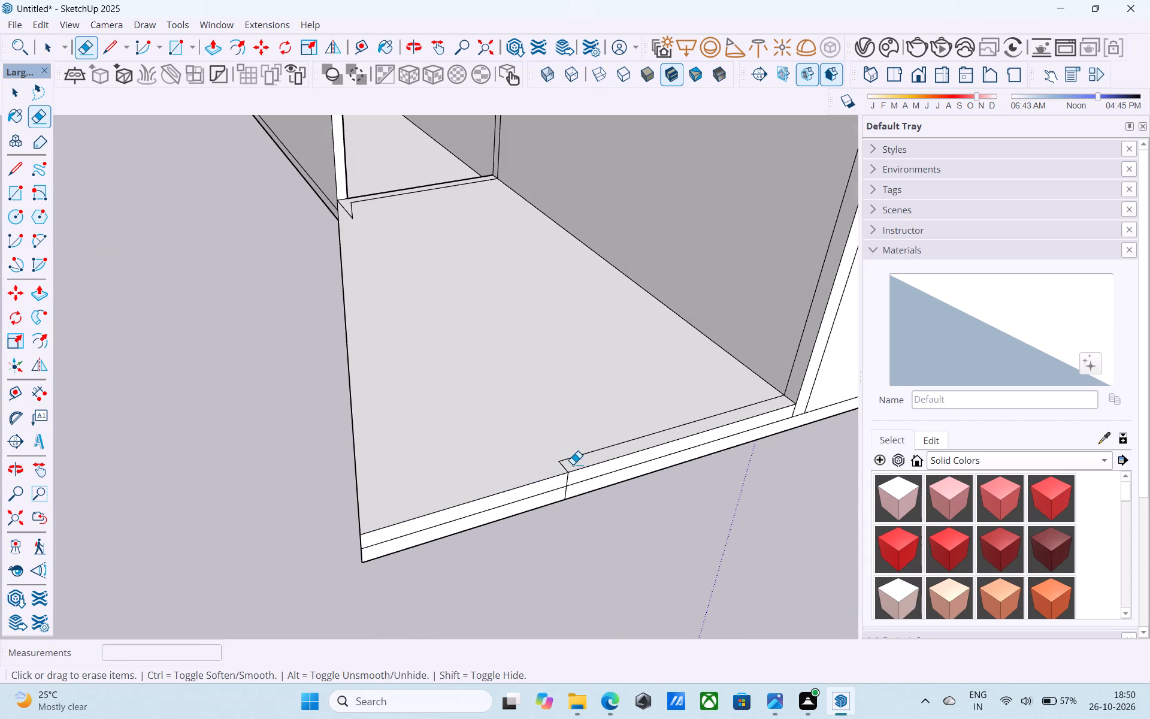
pyautogui.moveTo(571, 464); pyautogui.dragTo(541, 443)
pyautogui.moveTo(559, 458); pyautogui.dragTo(567, 464)
pyautogui.moveTo(573, 461); pyautogui.dragTo(606, 446)
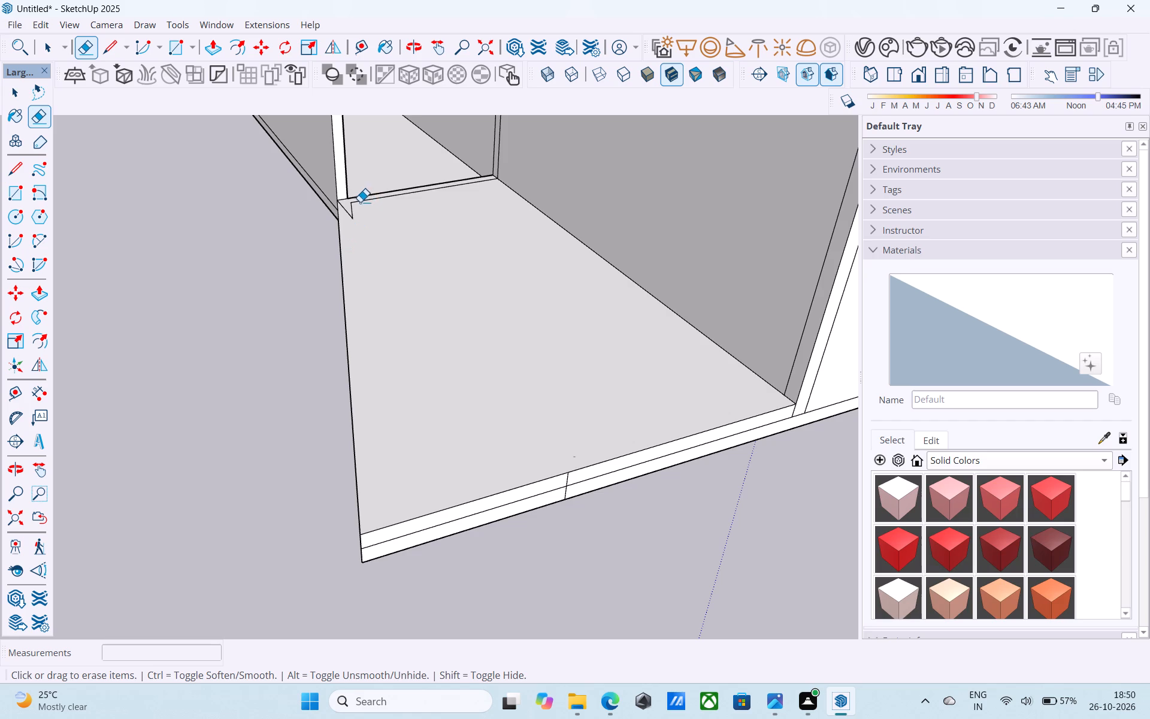
pyautogui.moveTo(355, 203); pyautogui.dragTo(348, 205)
pyautogui.moveTo(352, 207); pyautogui.dragTo(344, 209)
# Erase the seam lines on the outer faces of the right room's angled base, keeping its boundary edges.
pyautogui.moveTo(419, 301); pyautogui.dragTo(407, 173, button='middle')
pyautogui.moveTo(434, 345); pyautogui.dragTo(479, 223, button='middle')
pyautogui.moveTo(478, 233); pyautogui.dragTo(465, 224)
pyautogui.moveTo(385, 243); pyautogui.dragTo(455, 271, button='middle')
pyautogui.moveTo(476, 298); pyautogui.dragTo(477, 276)
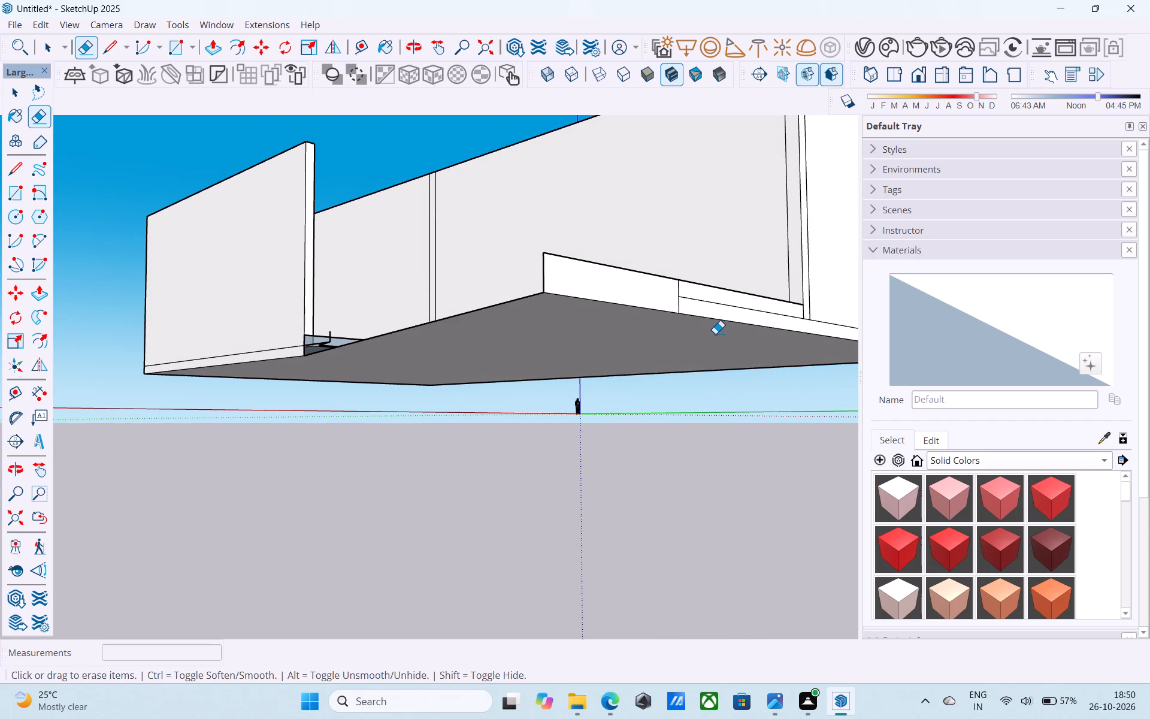
pyautogui.hotkey('ctrl', 'z')
pyautogui.moveTo(525, 280); pyautogui.dragTo(517, 274)
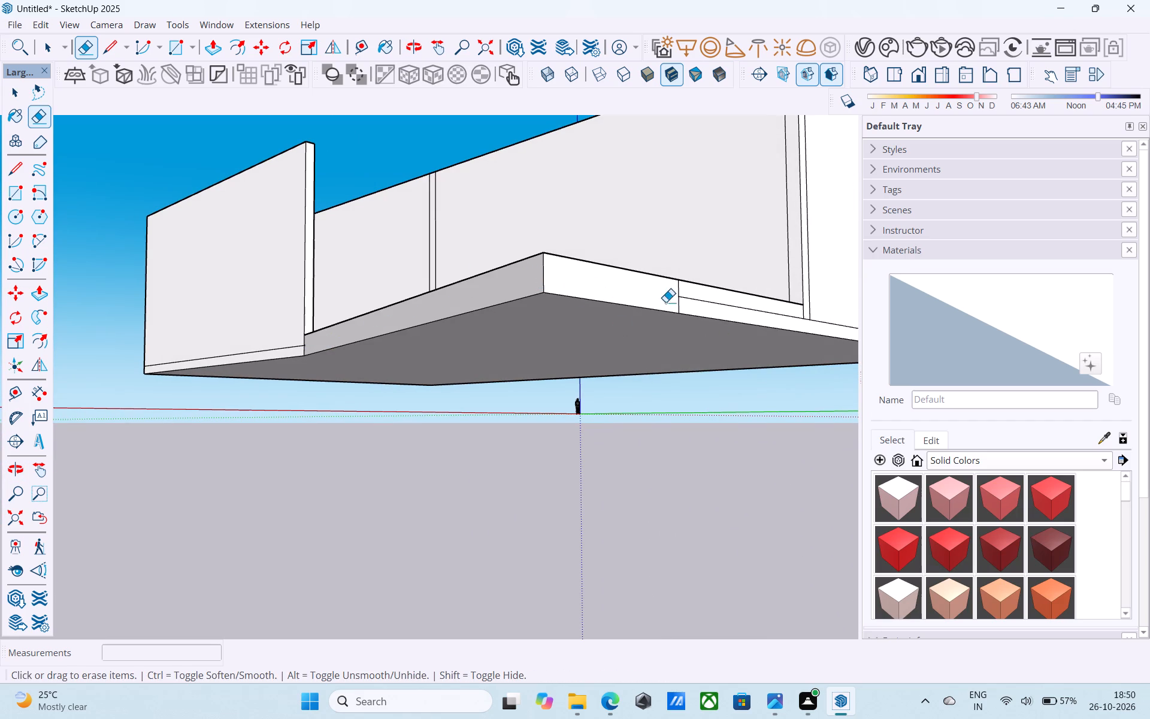
pyautogui.moveTo(679, 299); pyautogui.dragTo(690, 294)
pyautogui.press('space')
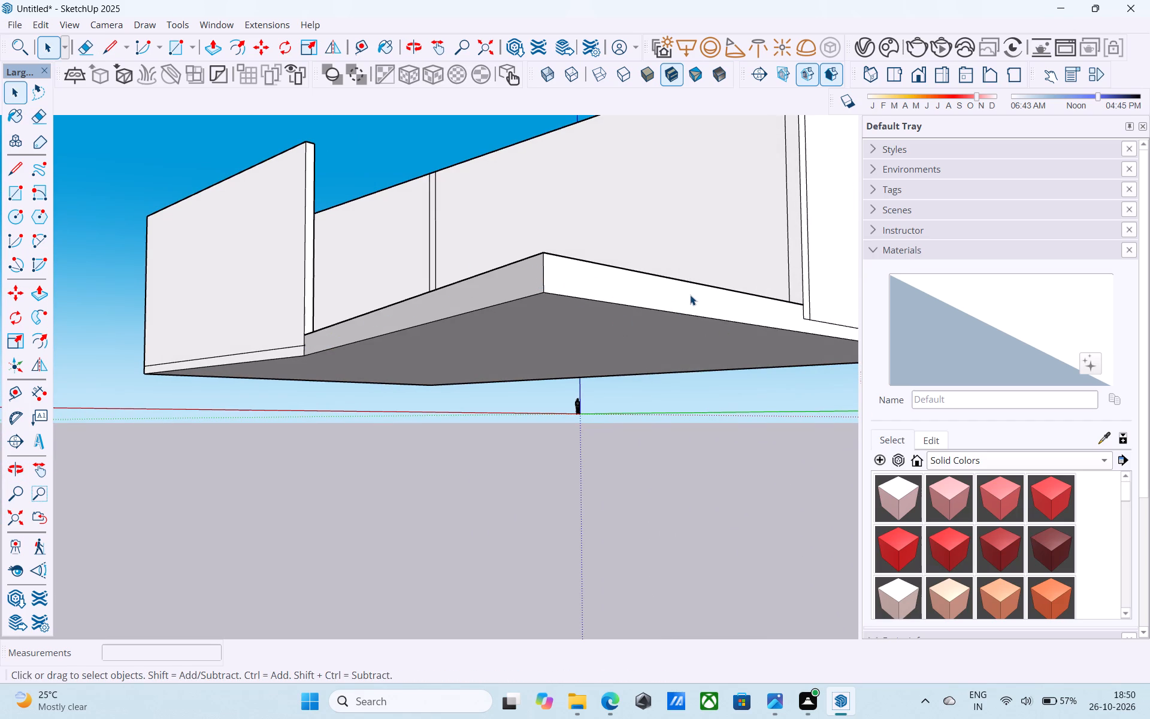
# Save the model in the Downloads folder as I PRO 82F.
pyautogui.hotkey('ctrl', 's')
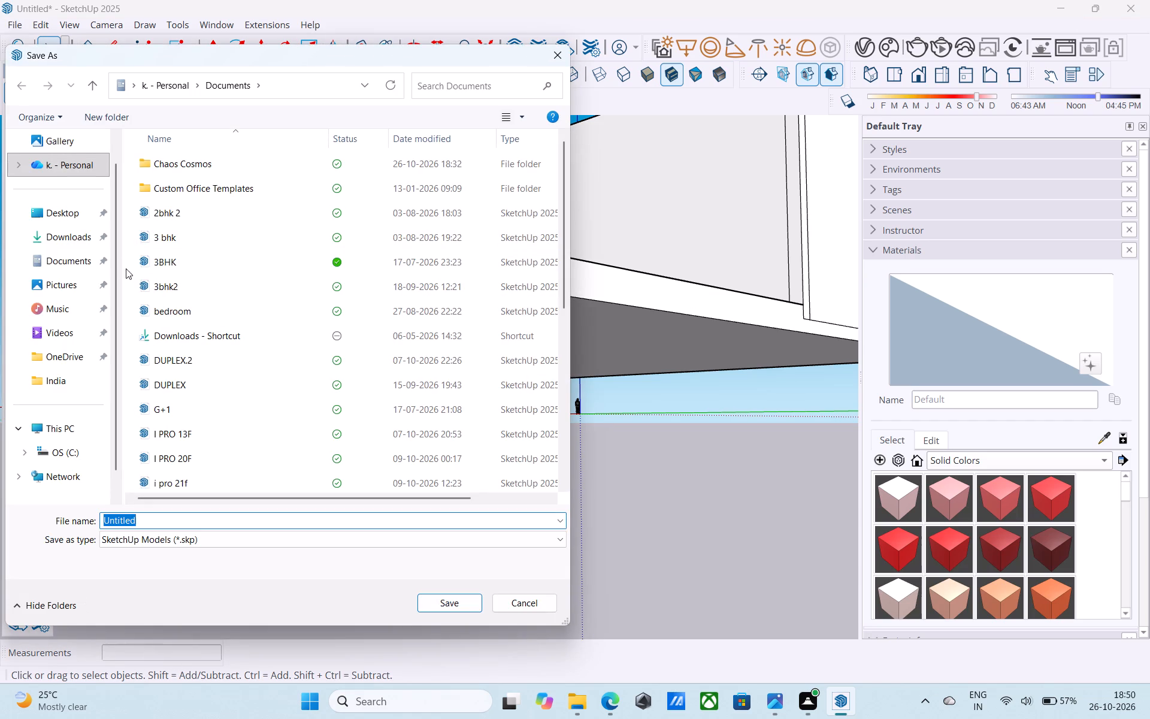
pyautogui.click(79, 241)
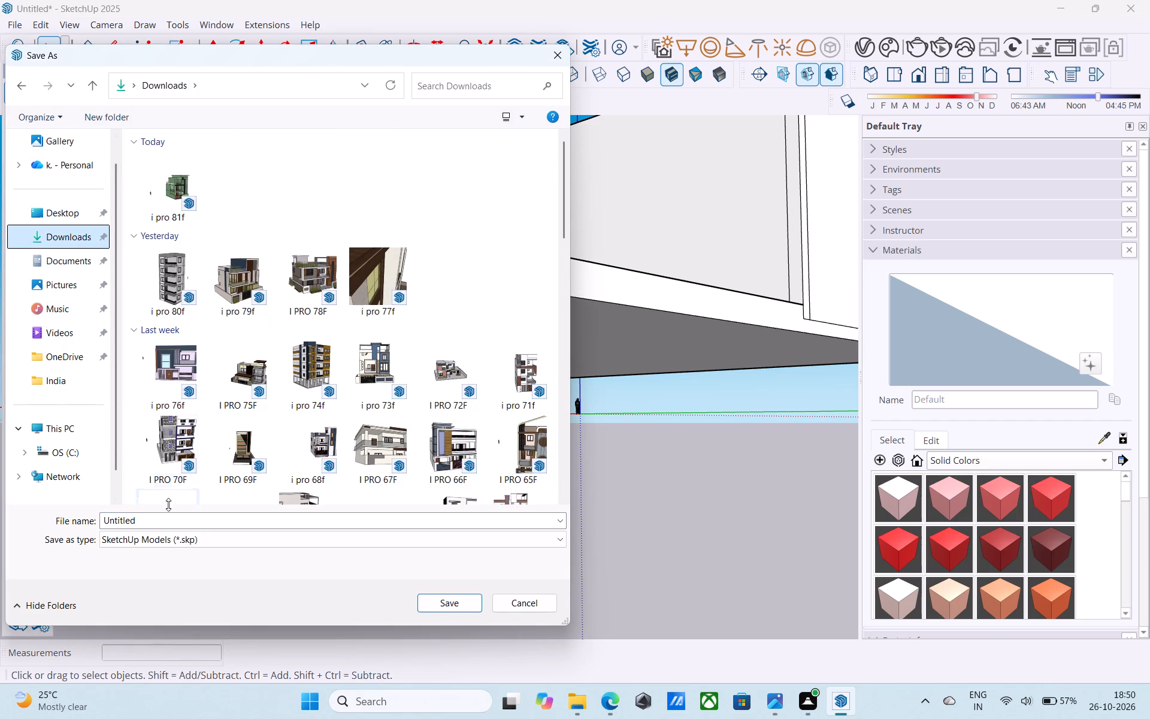
pyautogui.click(152, 517)
pyautogui.write('I PRO')
pyautogui.press('space')
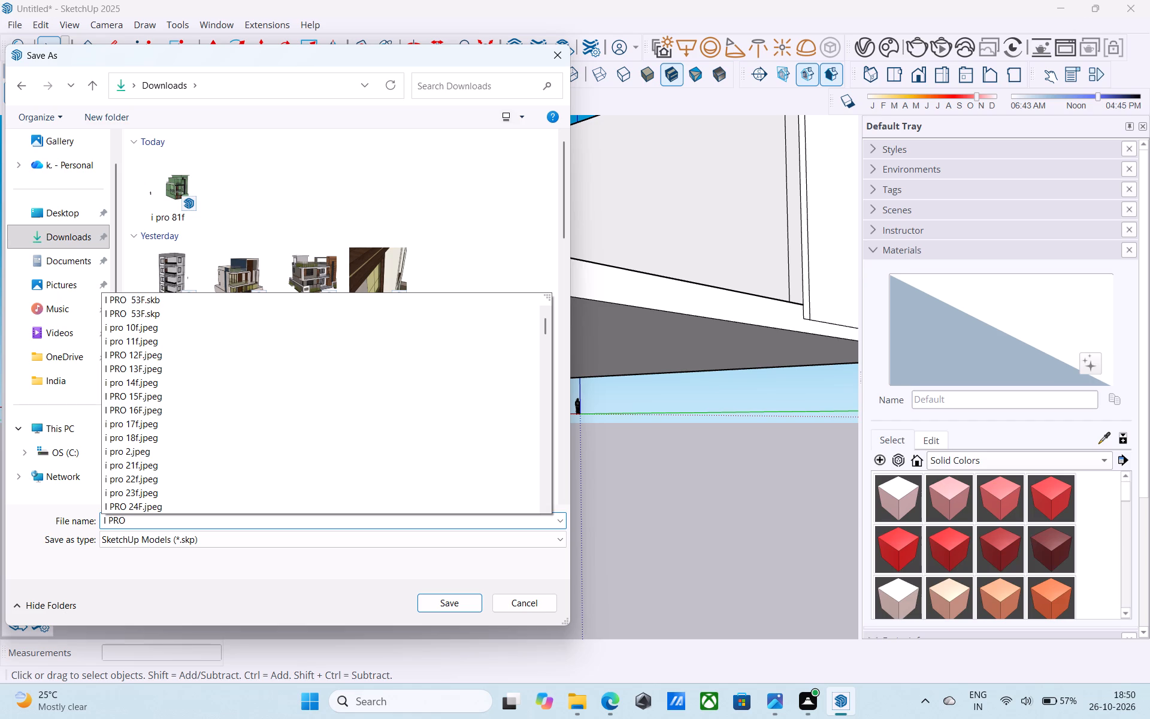
pyautogui.write('82F')
pyautogui.scroll(1, 152, 517)
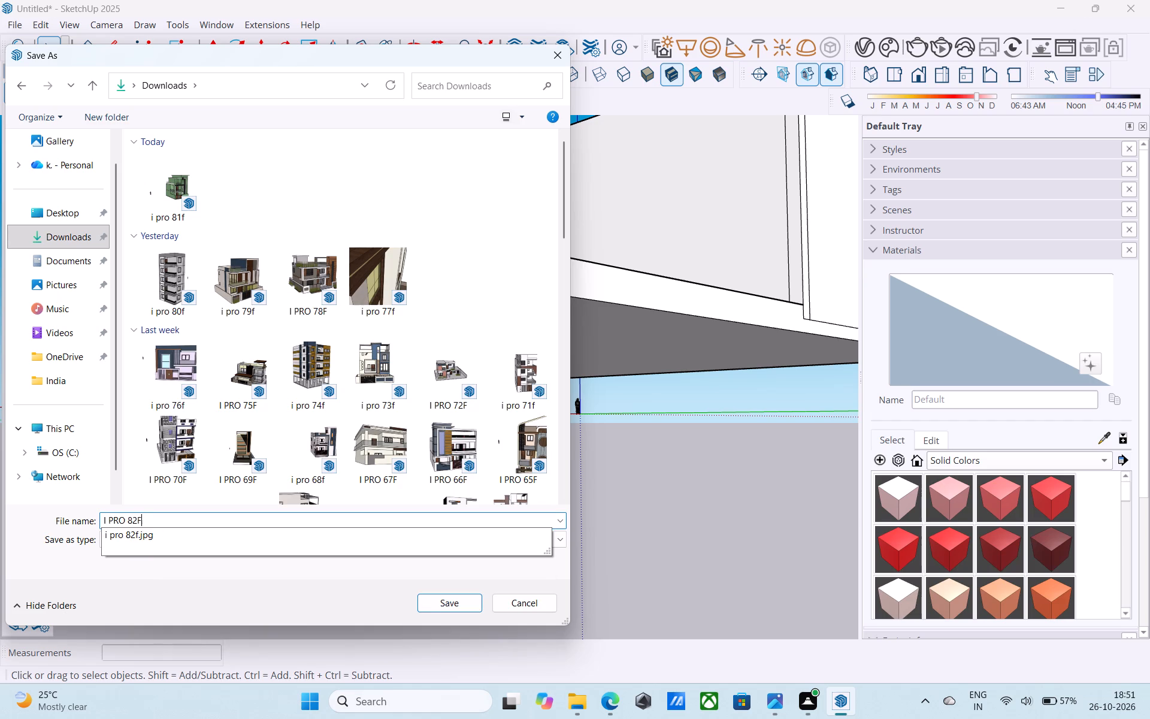
pyautogui.click(431, 604)
# Draw a 6" vertical line at the outer walls' bottom corner, away from the angled base, to close the open base strip faces.
pyautogui.scroll(-2, 340, 306)
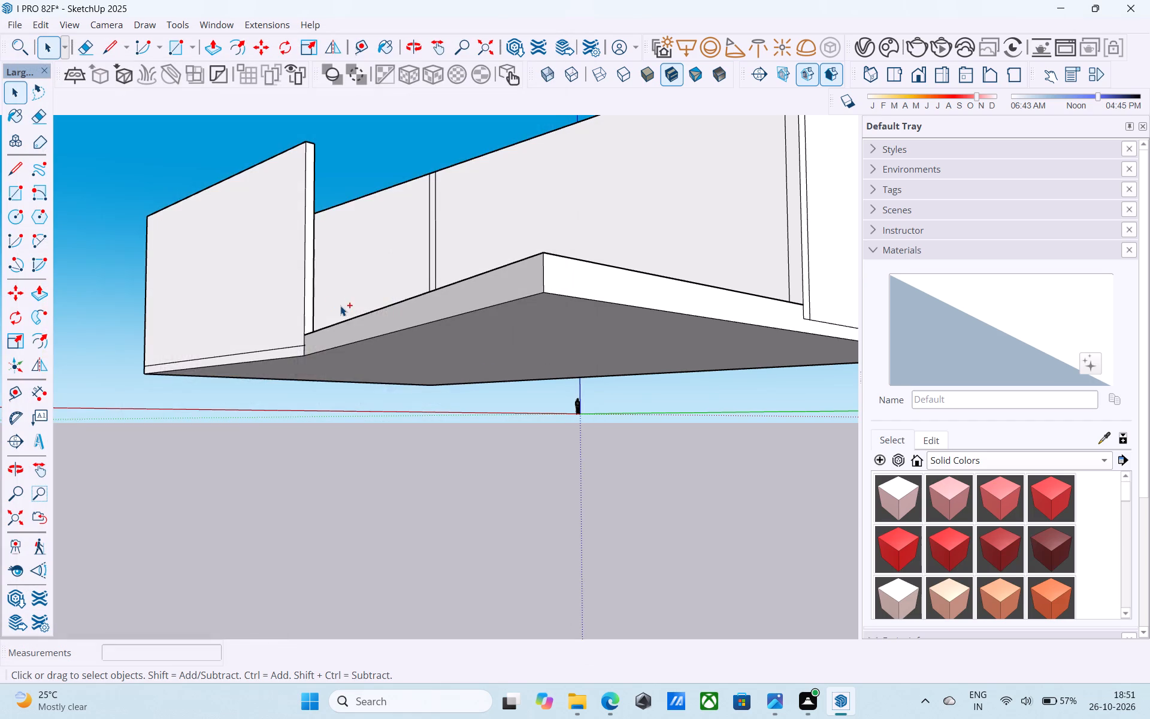
pyautogui.scroll(-10, 340, 306)
pyautogui.moveTo(337, 308); pyautogui.dragTo(446, 509, button='middle')
pyautogui.scroll(6, 371, 355)
pyautogui.moveTo(361, 349); pyautogui.dragTo(774, 475, button='middle')
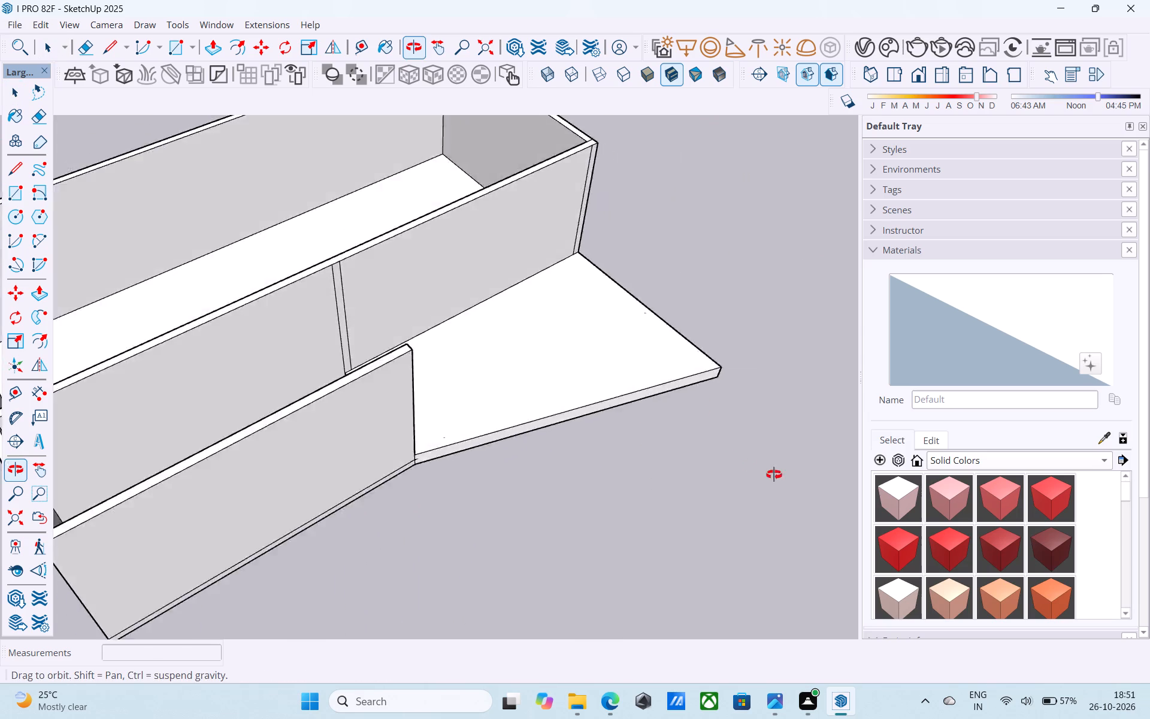
pyautogui.moveTo(774, 475); pyautogui.dragTo(950, 488, button='middle')
pyautogui.moveTo(667, 447); pyautogui.dragTo(729, 212, button='middle')
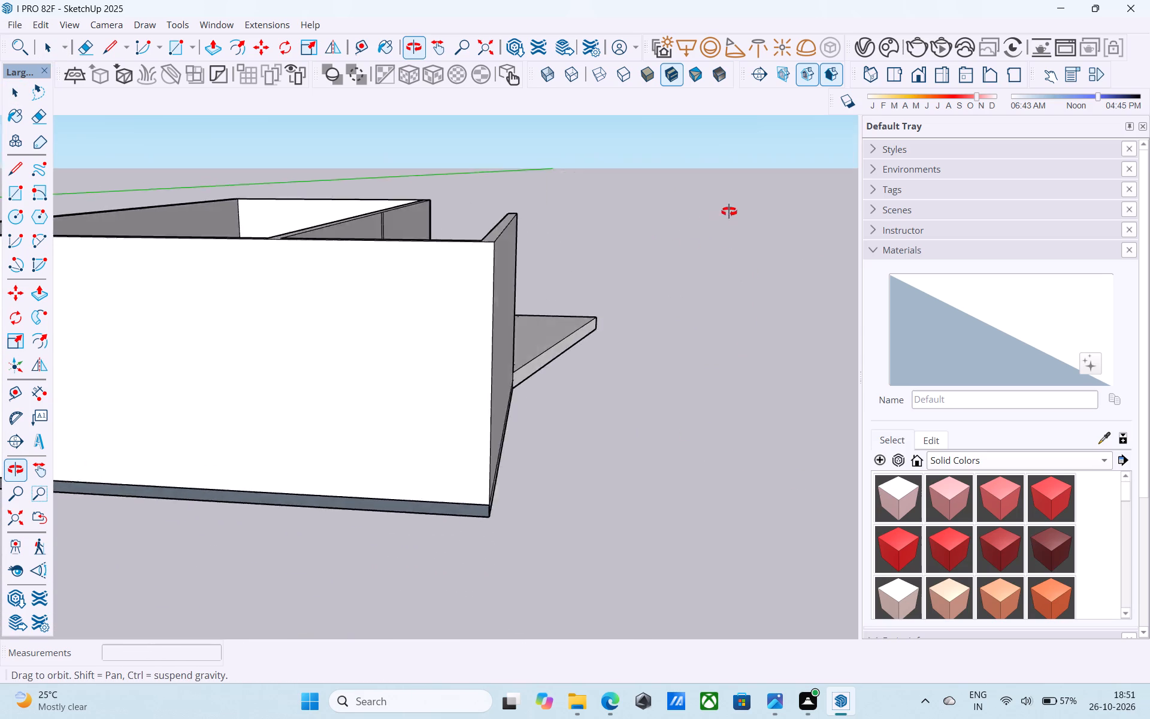
pyautogui.moveTo(729, 212); pyautogui.dragTo(788, 173, button='middle')
pyautogui.scroll(-5, 791, 172)
pyautogui.moveTo(418, 255); pyautogui.dragTo(507, 270, button='middle')
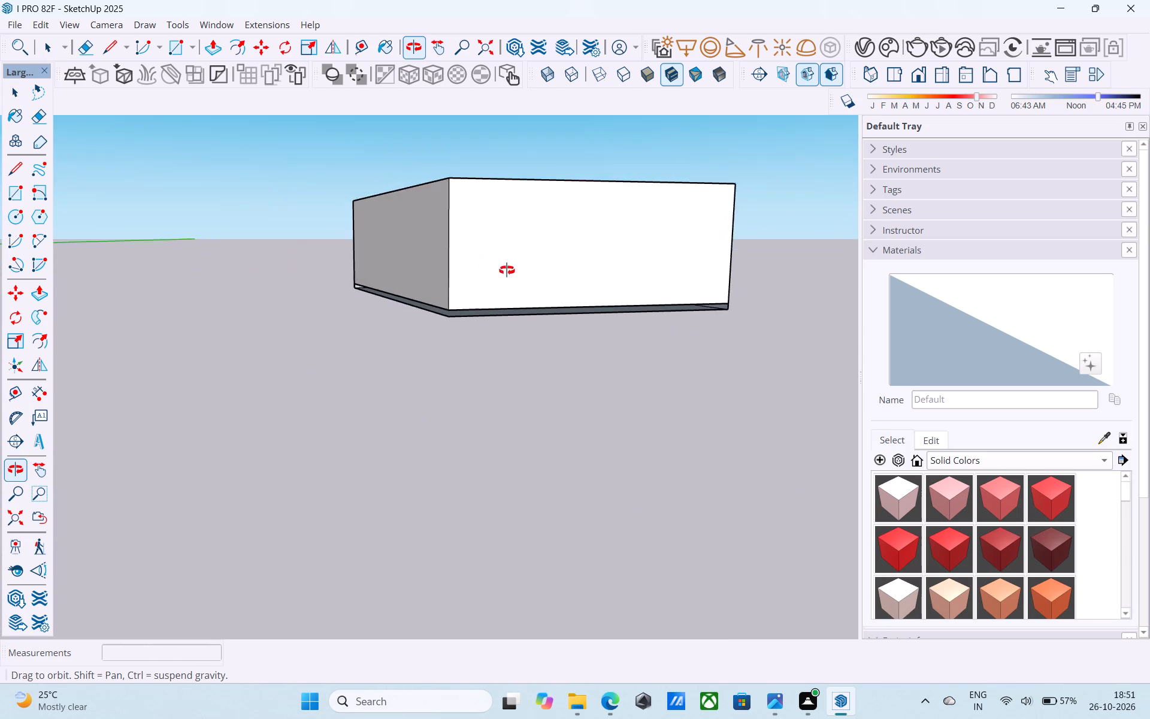
pyautogui.moveTo(507, 270); pyautogui.dragTo(508, 270, button='middle')
pyautogui.press('l')
pyautogui.scroll(1, 449, 321)
pyautogui.scroll(-1, 449, 321)
pyautogui.scroll(9, 450, 321)
pyautogui.click(464, 316)
pyautogui.click(465, 298)
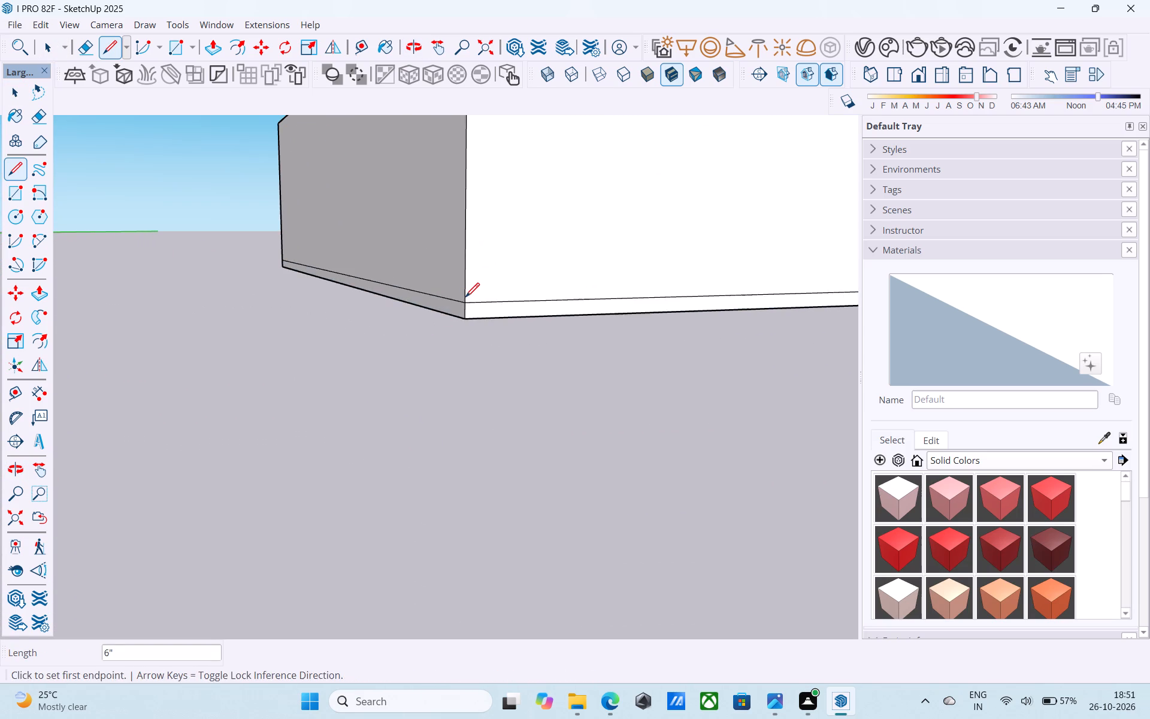
# Examine the outer wall bases and the right room's angled base from all sides.
pyautogui.scroll(-5, 466, 303)
pyautogui.moveTo(312, 337); pyautogui.dragTo(876, 361, button='middle')
pyautogui.moveTo(638, 359); pyautogui.dragTo(847, 378, button='middle')
pyautogui.moveTo(476, 369); pyautogui.dragTo(953, 386, button='middle')
pyautogui.moveTo(465, 383); pyautogui.dragTo(831, 401, button='middle')
pyautogui.moveTo(430, 345); pyautogui.dragTo(759, 346, button='middle')
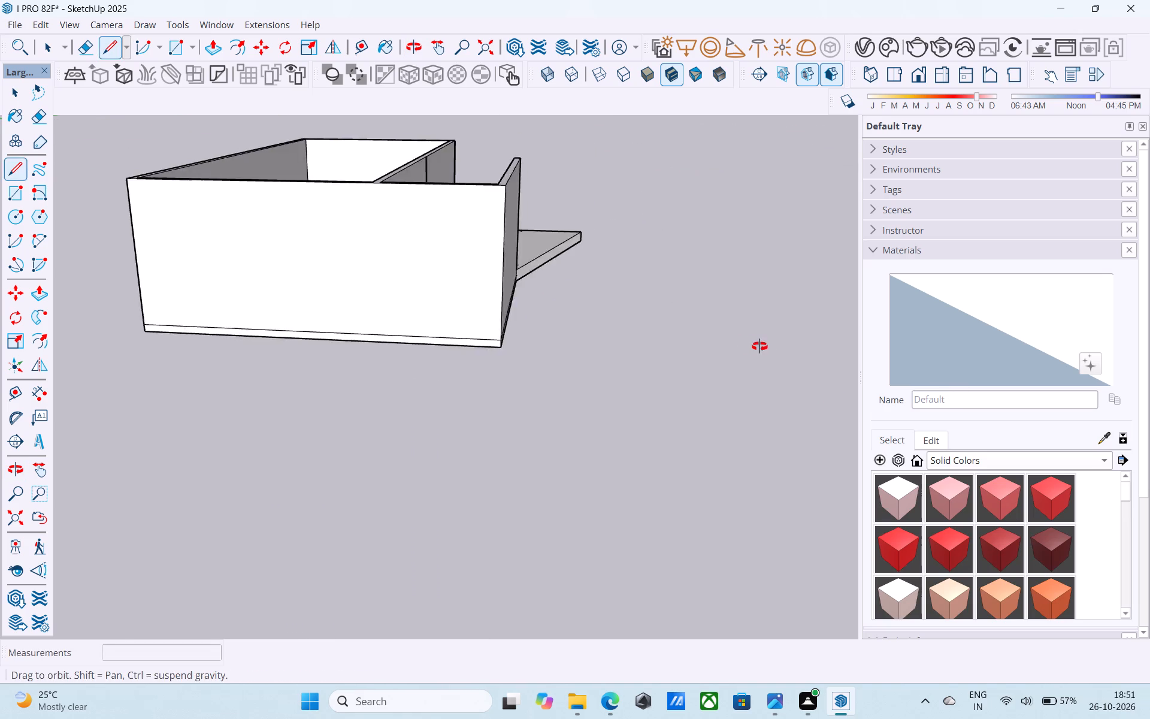
pyautogui.moveTo(759, 346); pyautogui.dragTo(456, 342, button='middle')
pyautogui.scroll(-6, 429, 347)
pyautogui.moveTo(454, 339); pyautogui.dragTo(163, 353, button='middle')
pyautogui.moveTo(493, 345); pyautogui.dragTo(178, 367, button='middle')
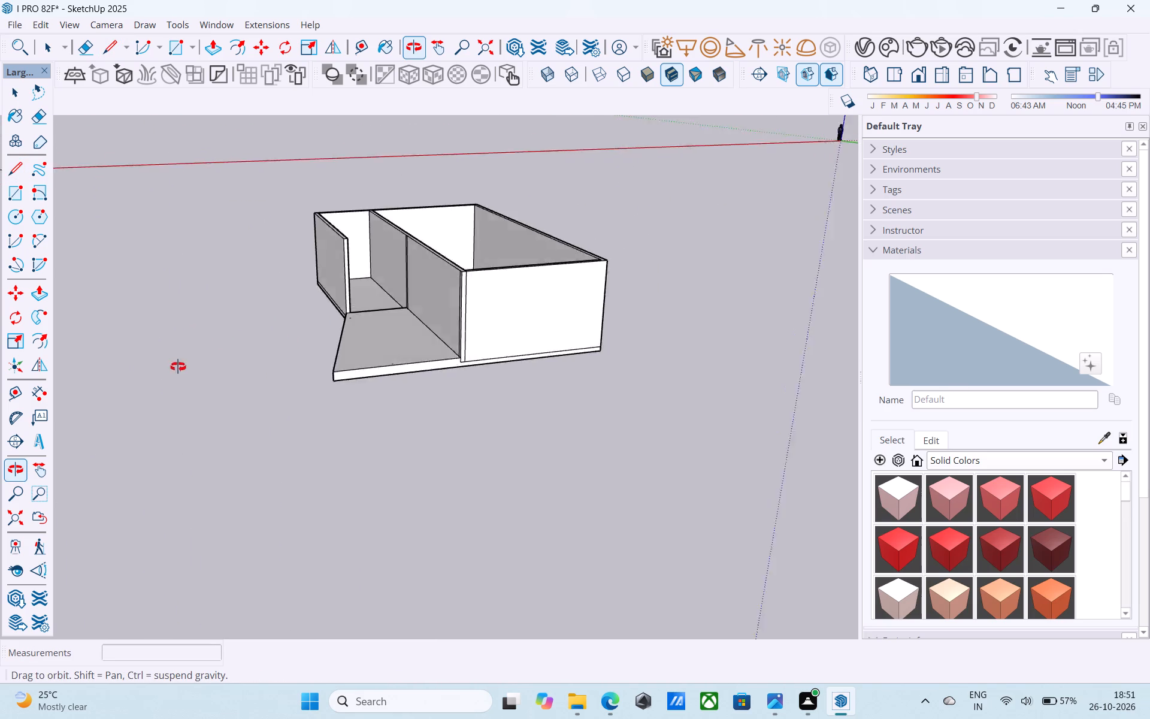
pyautogui.moveTo(178, 367); pyautogui.dragTo(181, 391, button='middle')
pyautogui.moveTo(345, 388); pyautogui.dragTo(364, 376, button='middle')
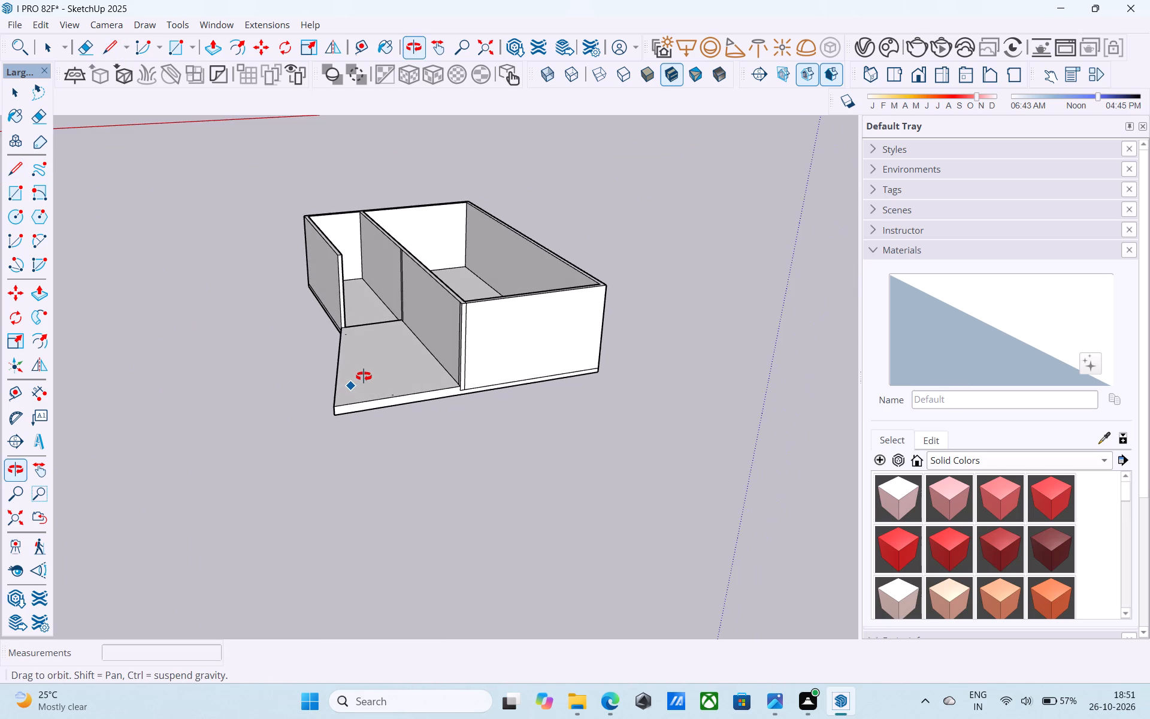
pyautogui.moveTo(364, 376); pyautogui.dragTo(467, 381, button='middle')
# Offset the outline of the right room's raised floor inward by 1'.
pyautogui.press('space')
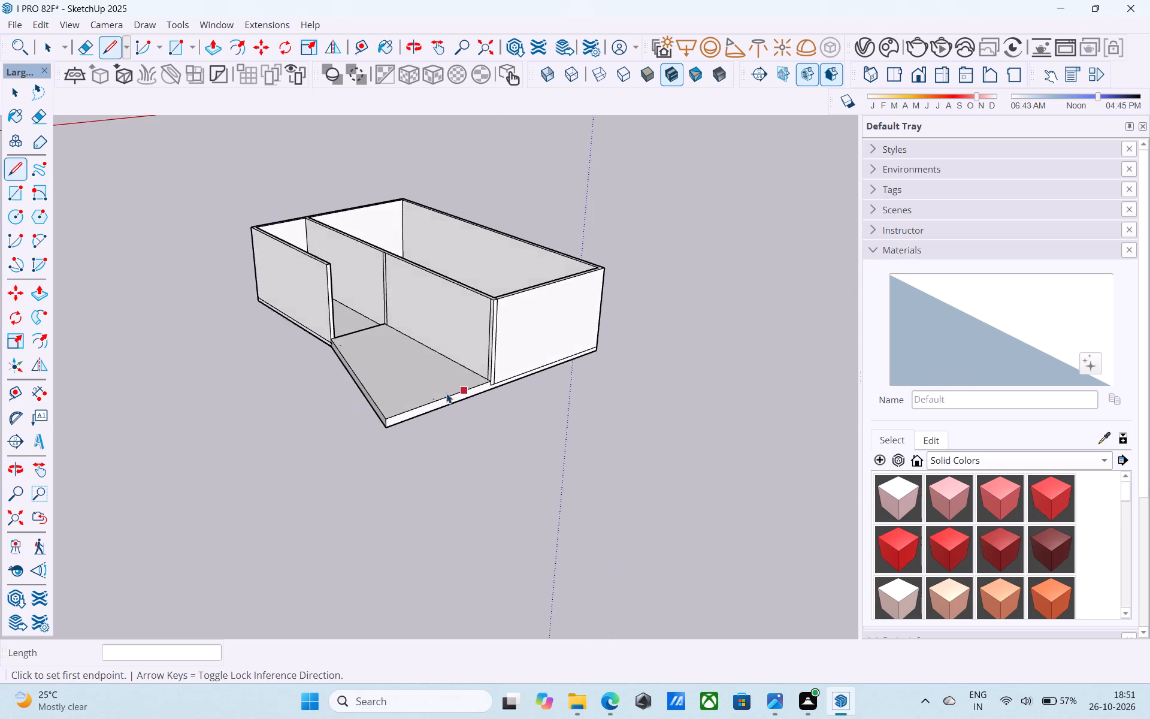
pyautogui.scroll(7, 440, 394)
pyautogui.moveTo(310, 422); pyautogui.dragTo(311, 471, button='middle')
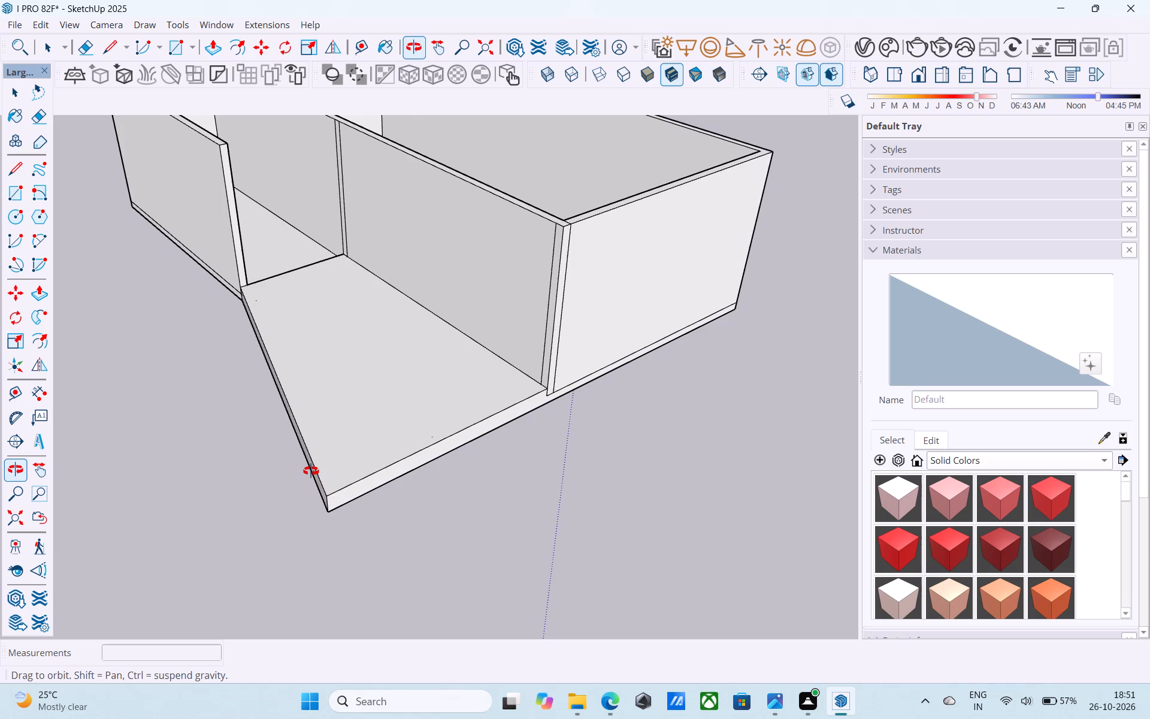
pyautogui.moveTo(311, 471); pyautogui.dragTo(313, 517, button='middle')
pyautogui.scroll(5, 313, 517)
pyautogui.click(345, 488)
pyautogui.press('f')
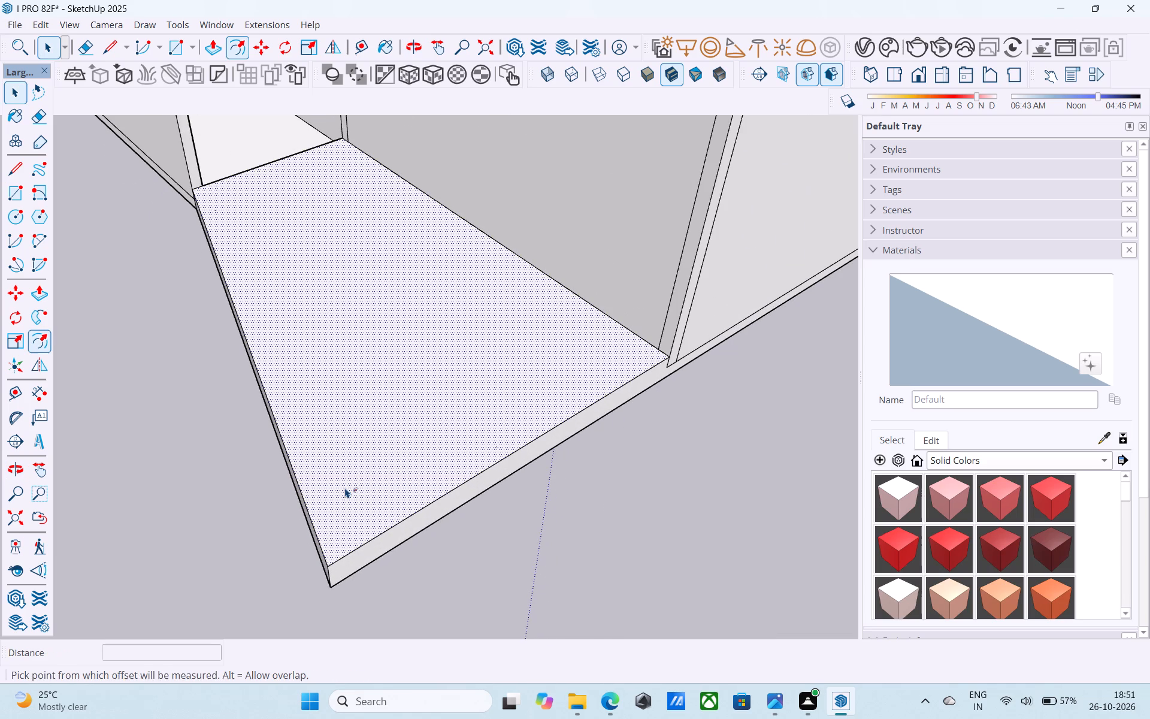
pyautogui.click(345, 488)
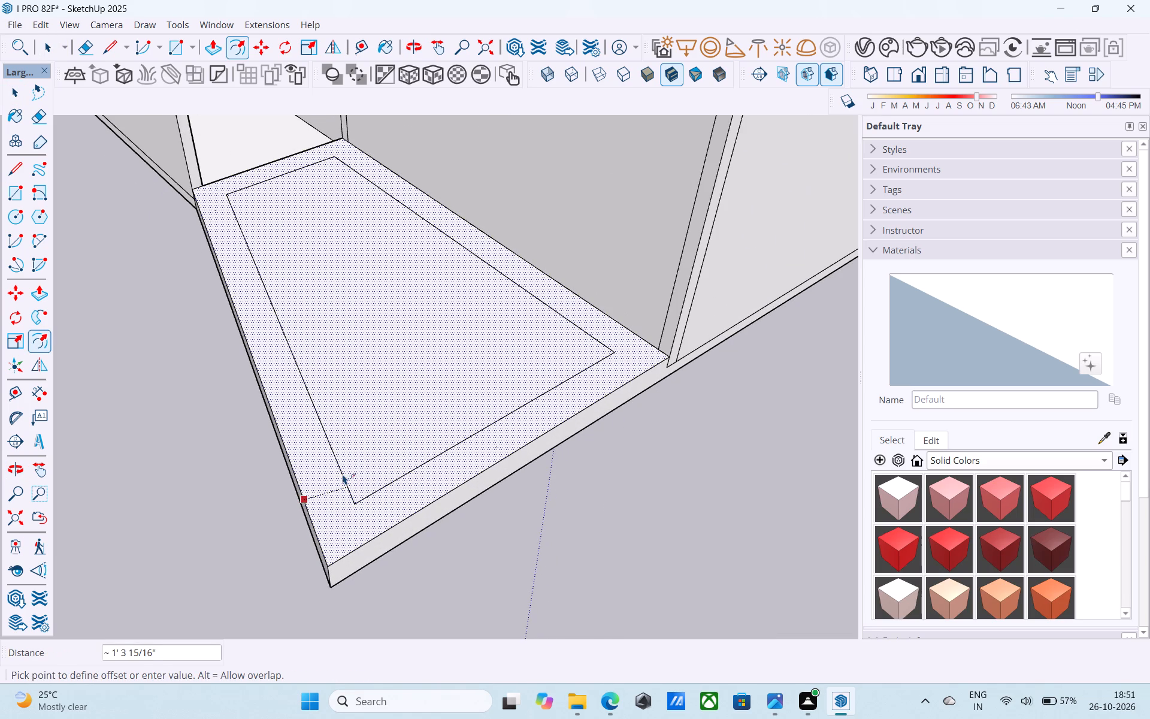
pyautogui.write('6"')
pyautogui.press('Return')
pyautogui.press('1')
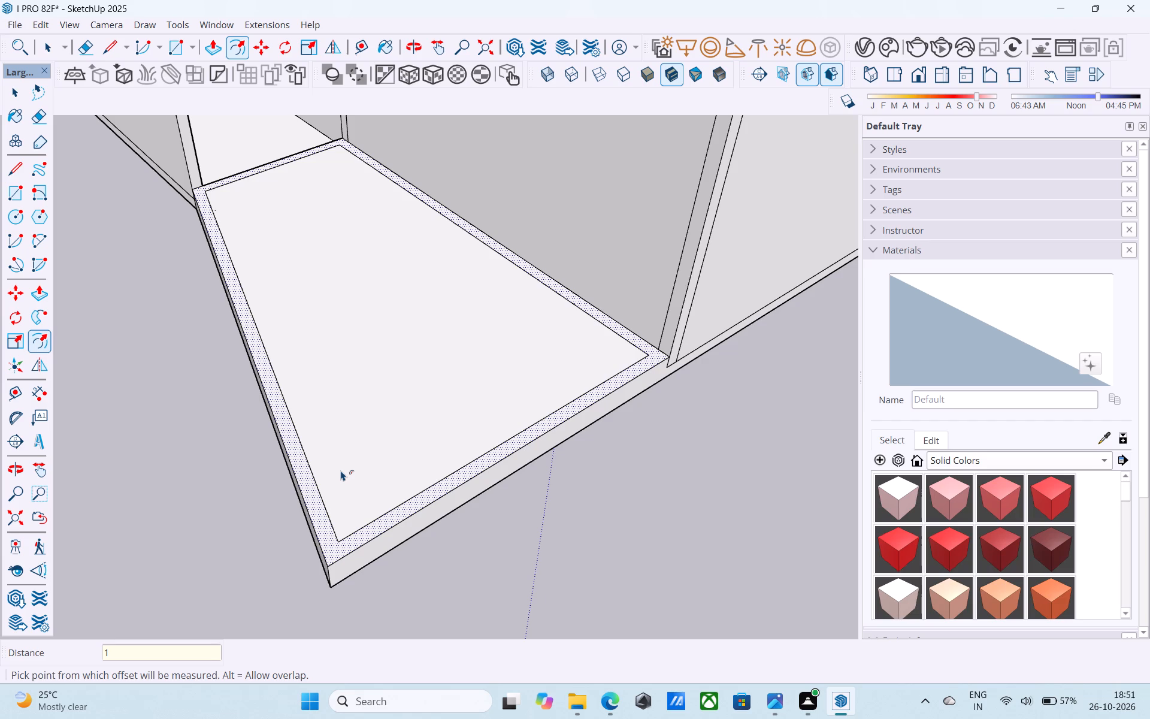
pyautogui.press("'")
pyautogui.press('Return')
pyautogui.press('space')
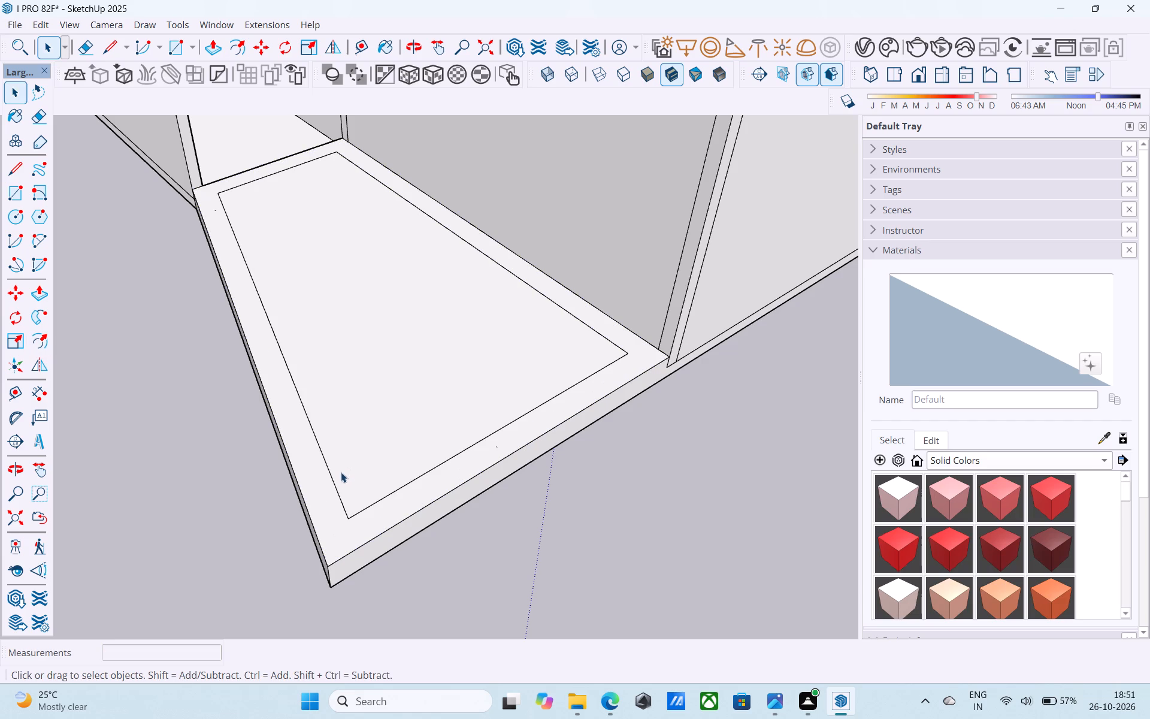
# Mark a point 2' from the raised floor's sharp outer corner along each of its two outer top edges using Line.
pyautogui.press('l')
pyautogui.scroll(5, 337, 594)
pyautogui.click(320, 553)
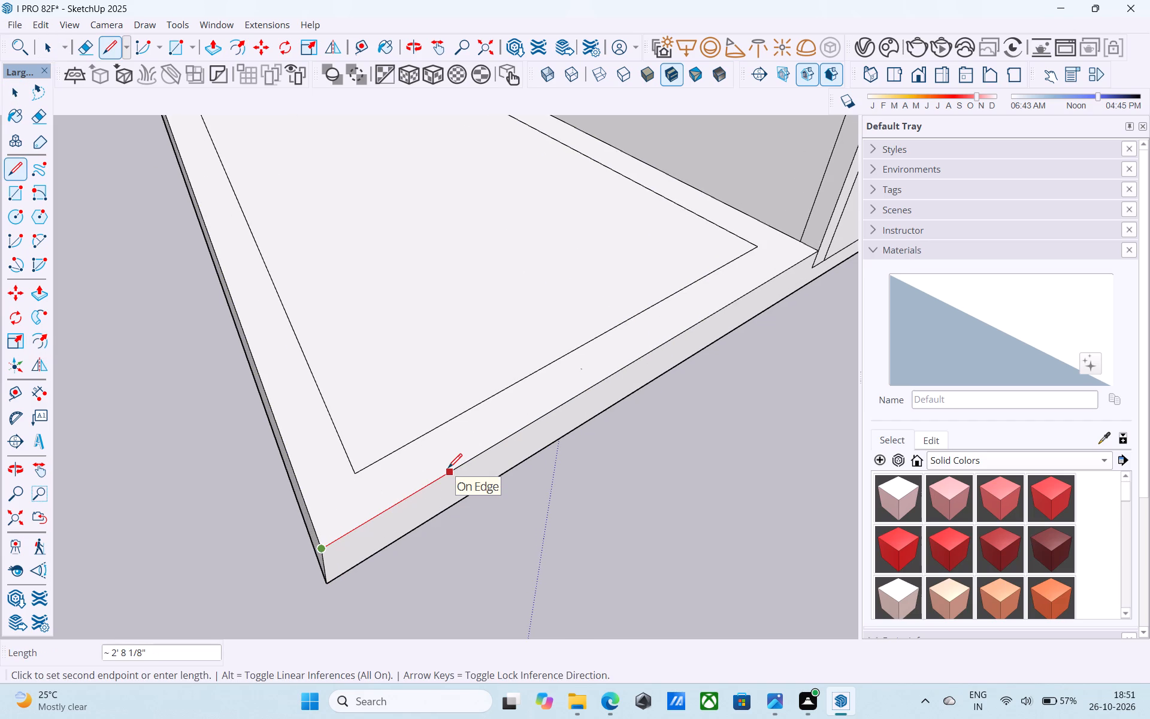
pyautogui.write('6"')
pyautogui.press('Return')
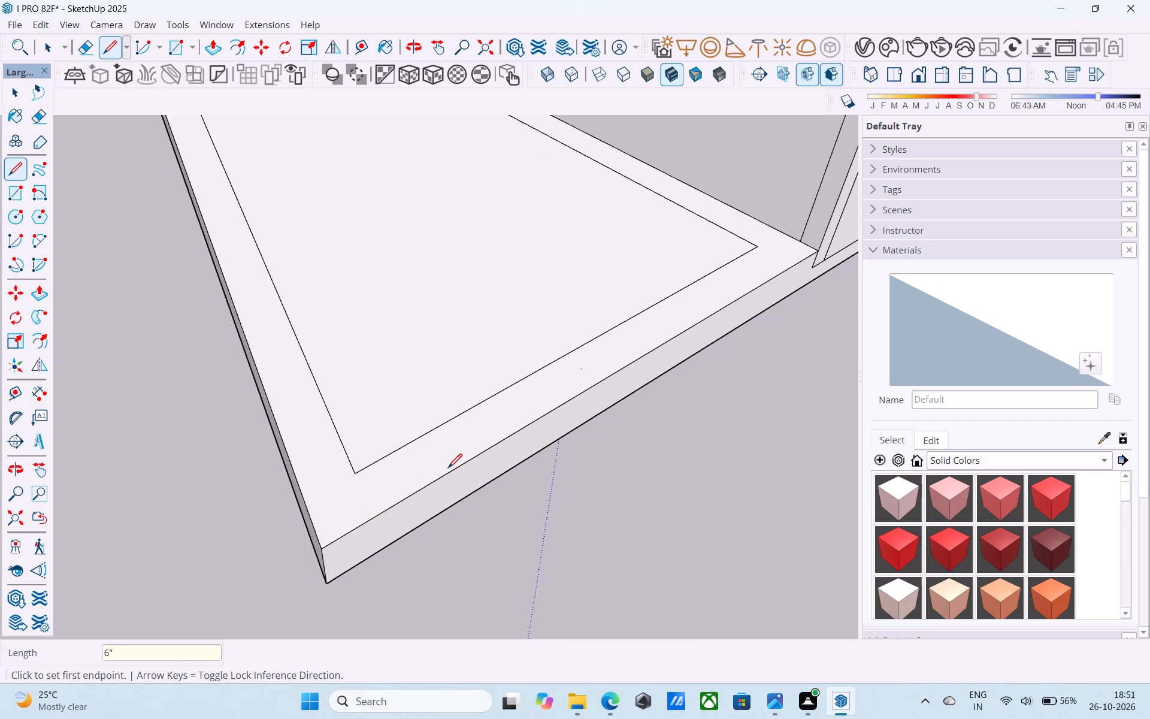
pyautogui.write("1'")
pyautogui.press('Return')
pyautogui.write("2'")
pyautogui.press('Return')
pyautogui.click(319, 546)
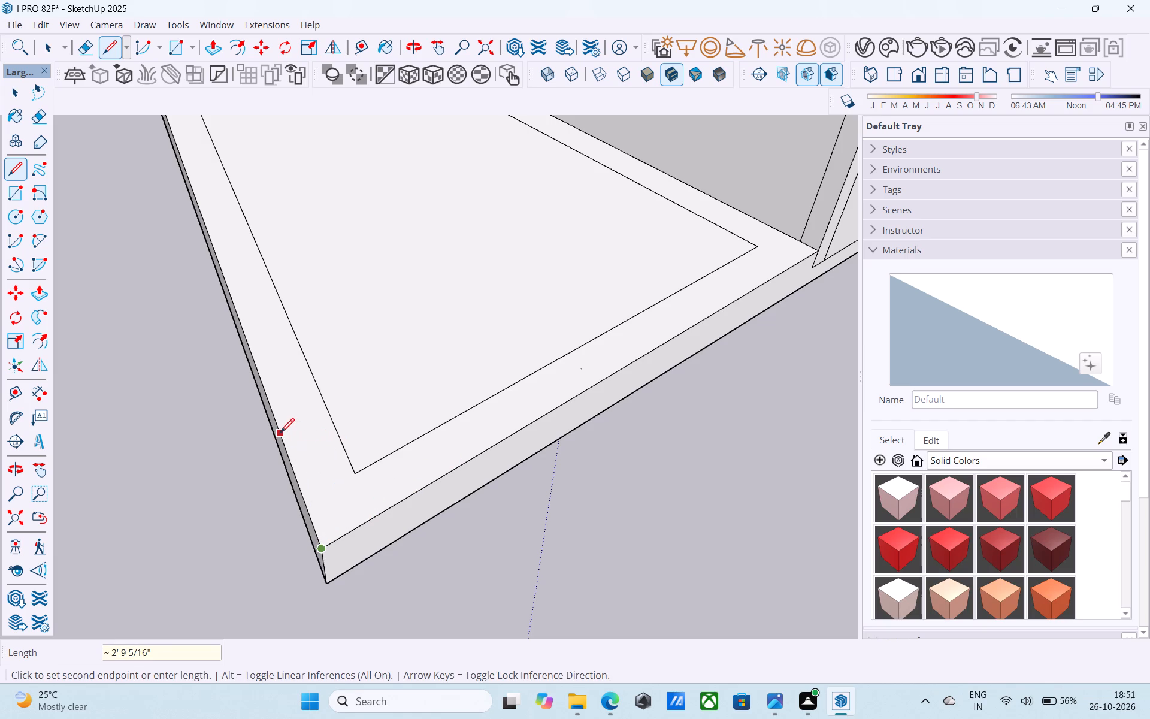
pyautogui.write("2'")
pyautogui.press('Return')
pyautogui.press('Return')
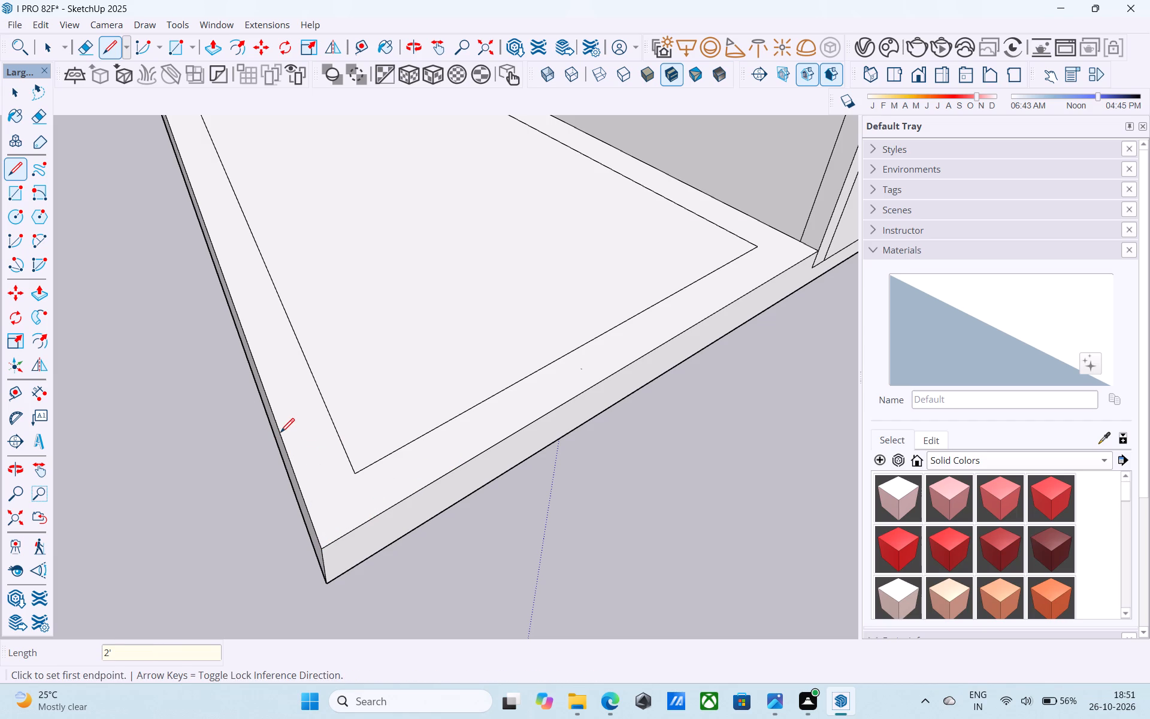
# Draw a short line from each 2' corner mark across the border to the inner offset outline.
pyautogui.click(294, 464)
pyautogui.click(336, 439)
pyautogui.click(398, 503)
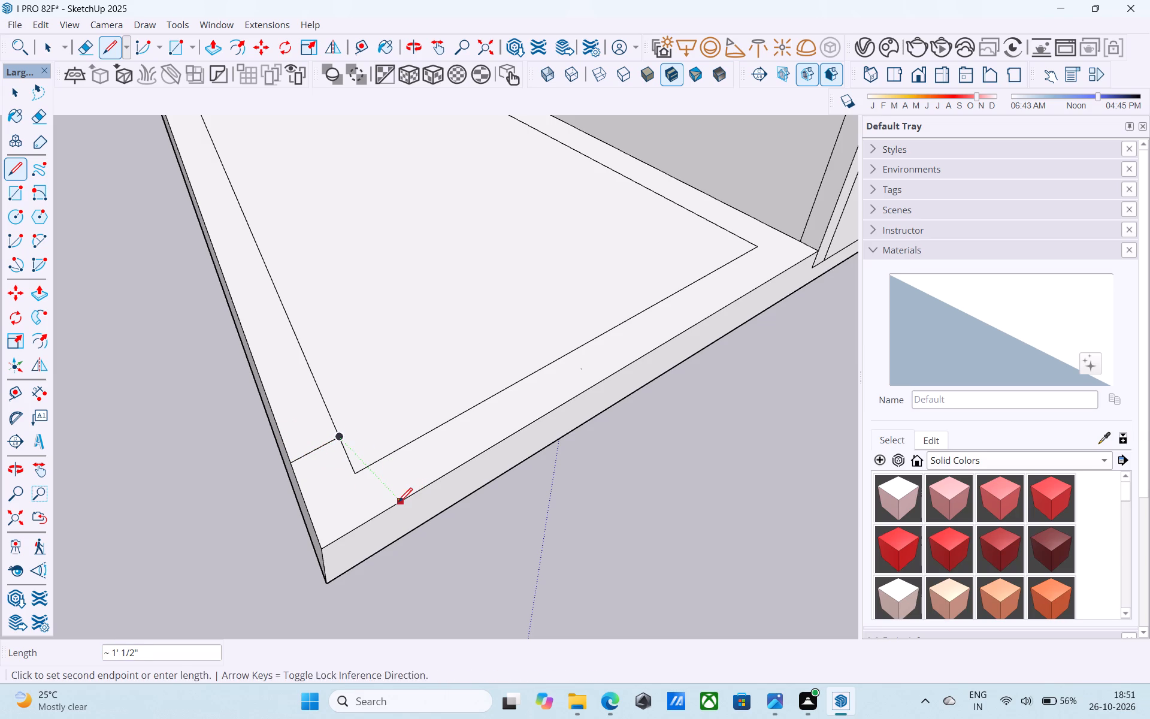
pyautogui.click(368, 468)
pyautogui.press('space')
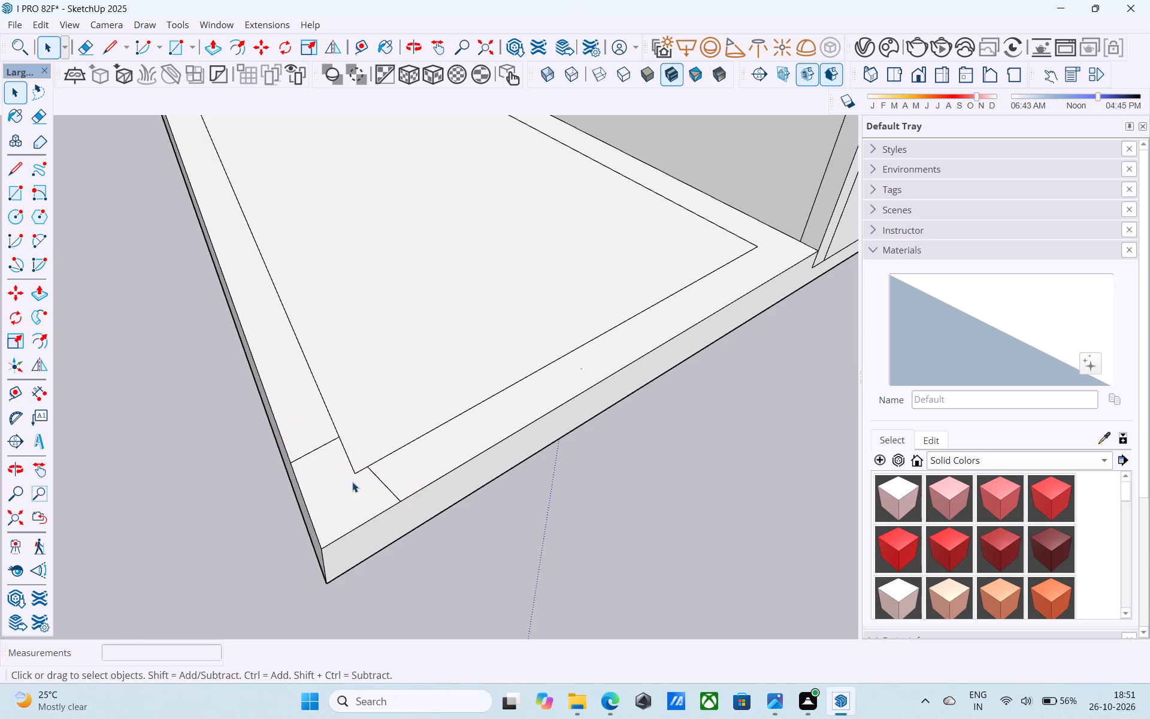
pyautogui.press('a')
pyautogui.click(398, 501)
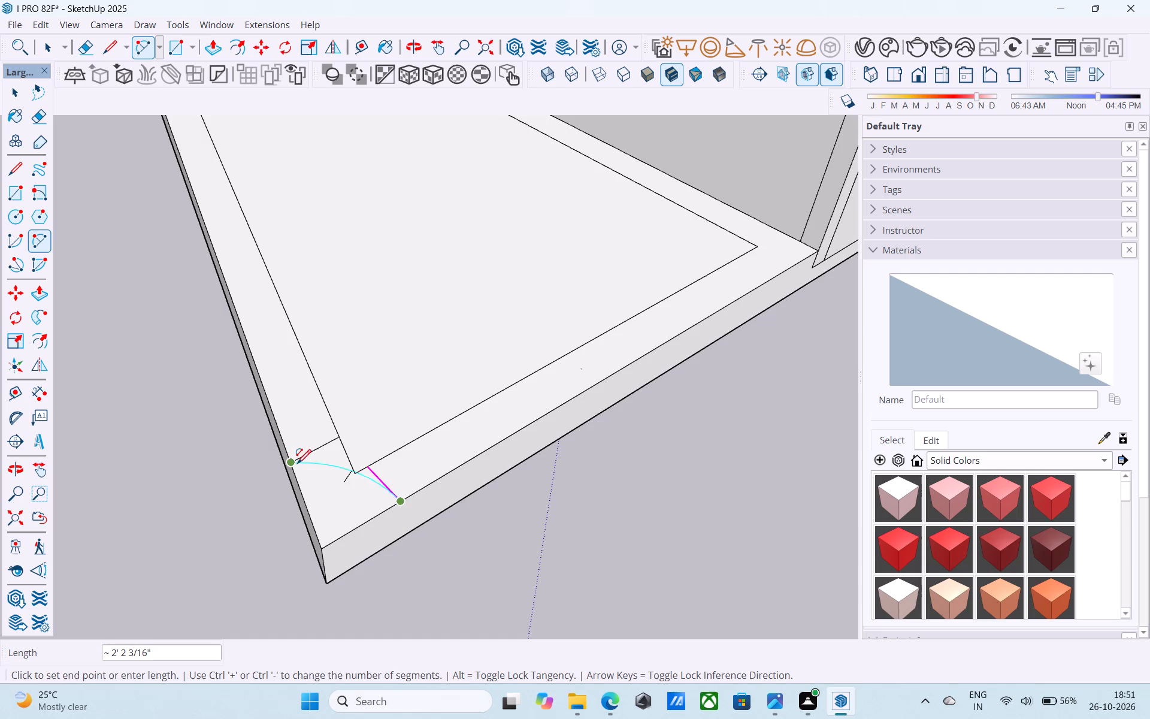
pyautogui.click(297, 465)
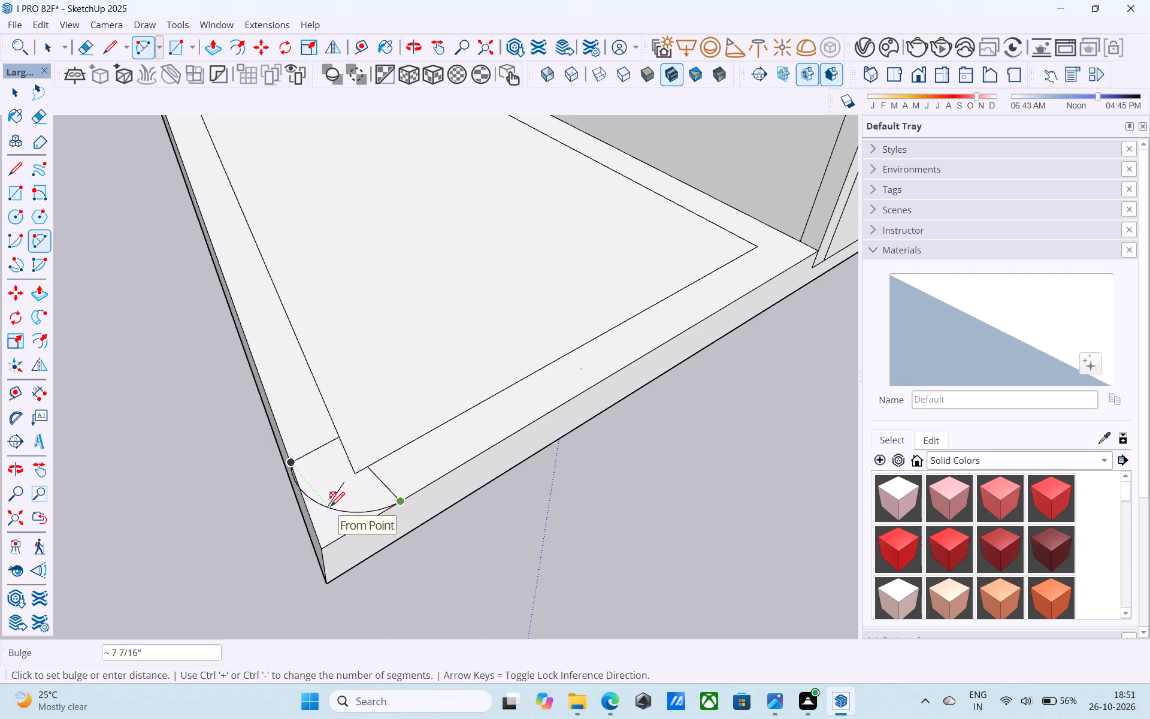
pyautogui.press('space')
# Draw a 50-segment arc between the two 2' marks, bulging about 5 3/8" toward the raised floor's outer corner.
pyautogui.write('A5')
pyautogui.press('0')
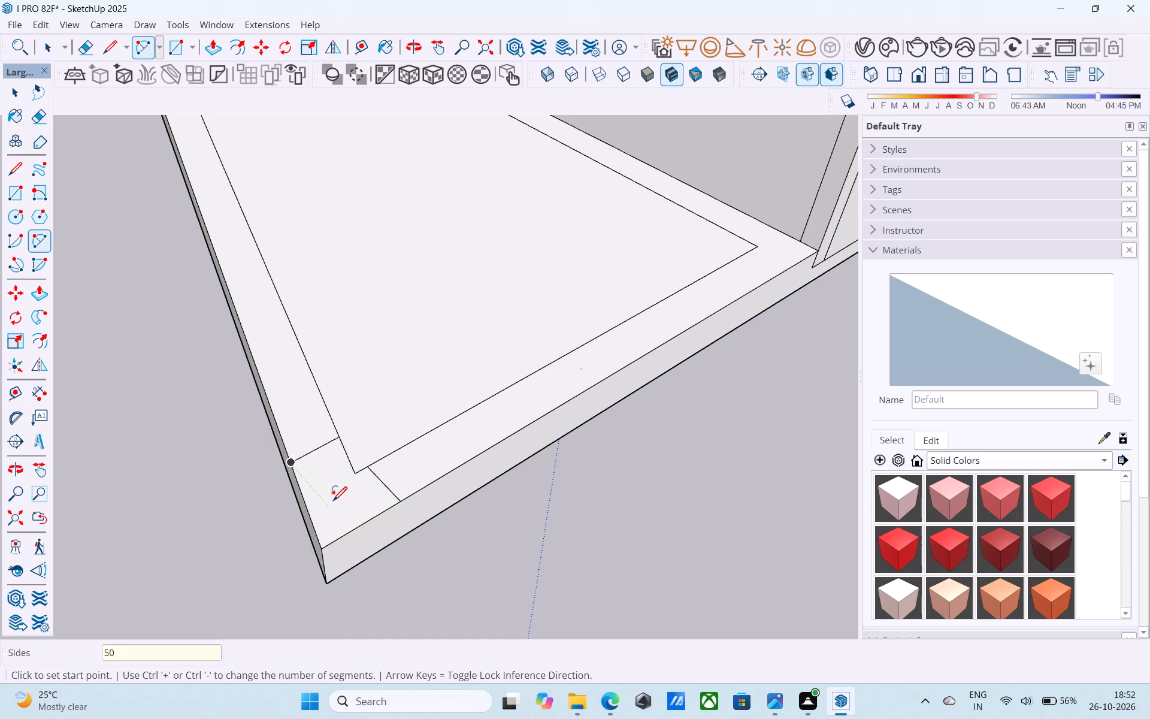
pyautogui.press('Return')
pyautogui.click(292, 466)
pyautogui.click(404, 508)
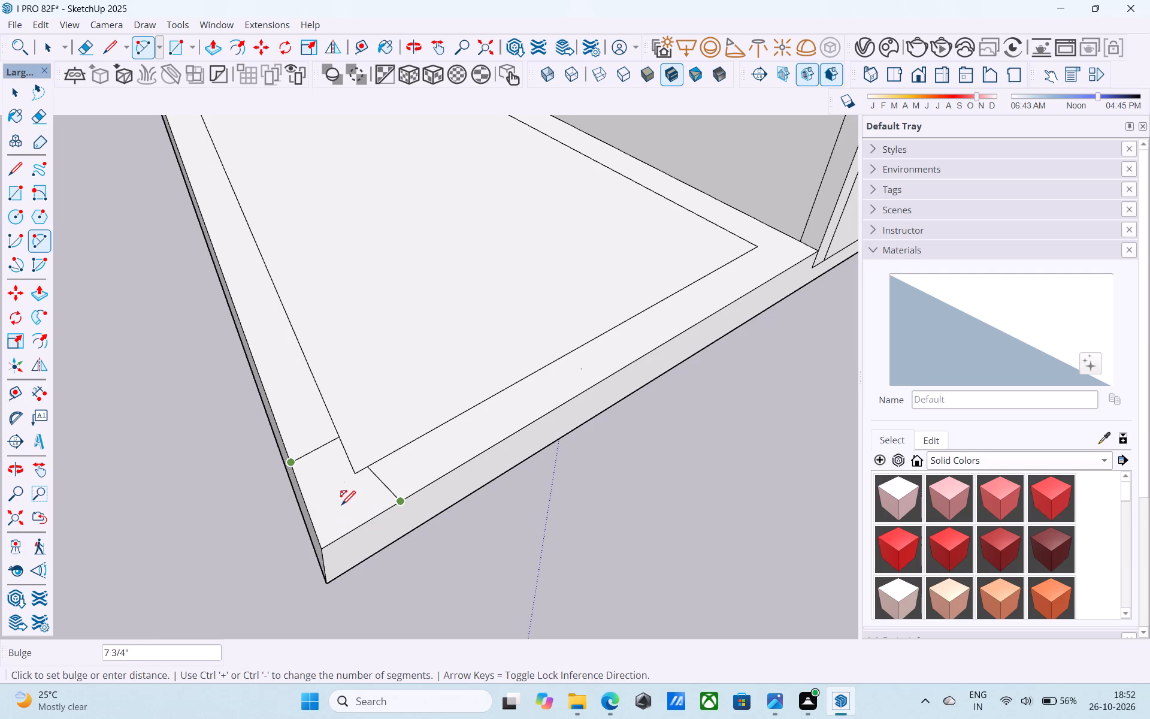
pyautogui.scroll(9, 341, 506)
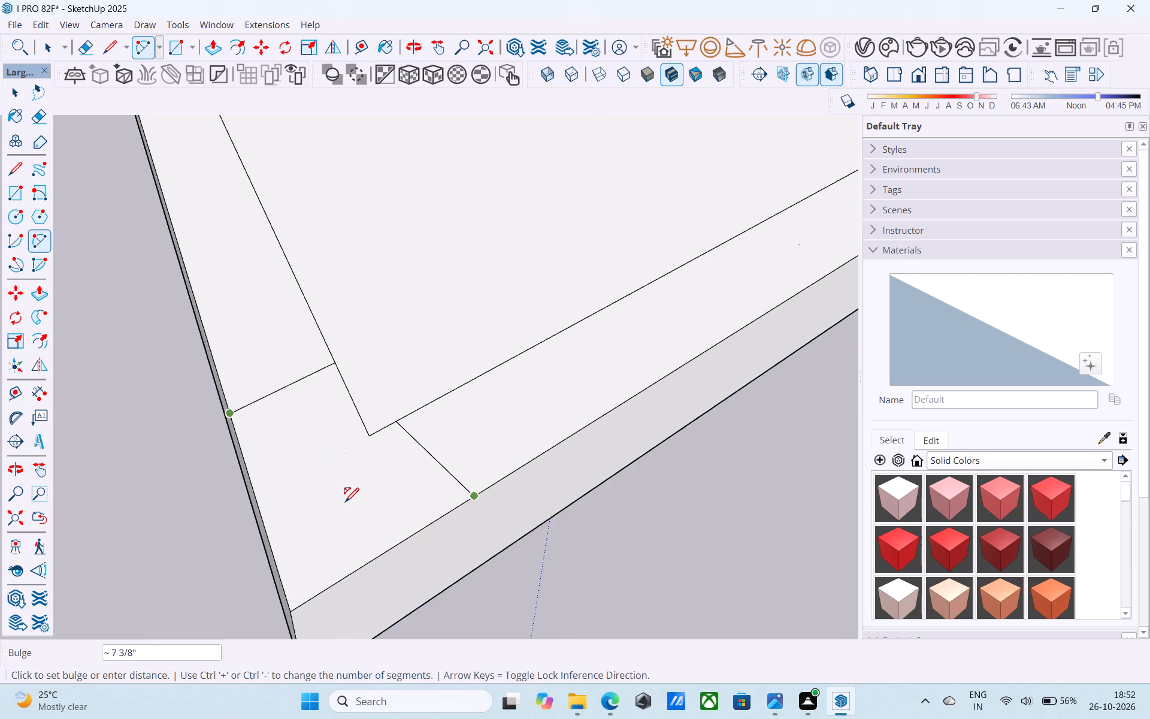
pyautogui.scroll(1, 345, 503)
pyautogui.scroll(-1, 345, 503)
pyautogui.scroll(3, 345, 503)
pyautogui.moveTo(344, 503); pyautogui.dragTo(234, 504, button='middle')
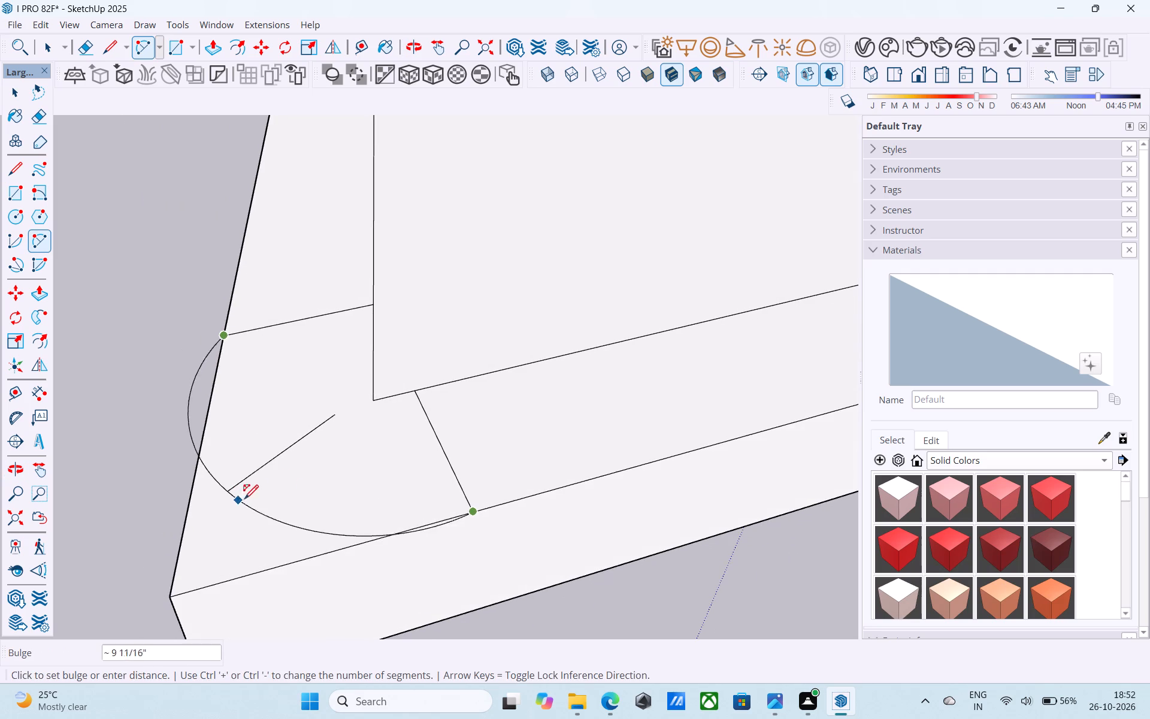
pyautogui.click(313, 484)
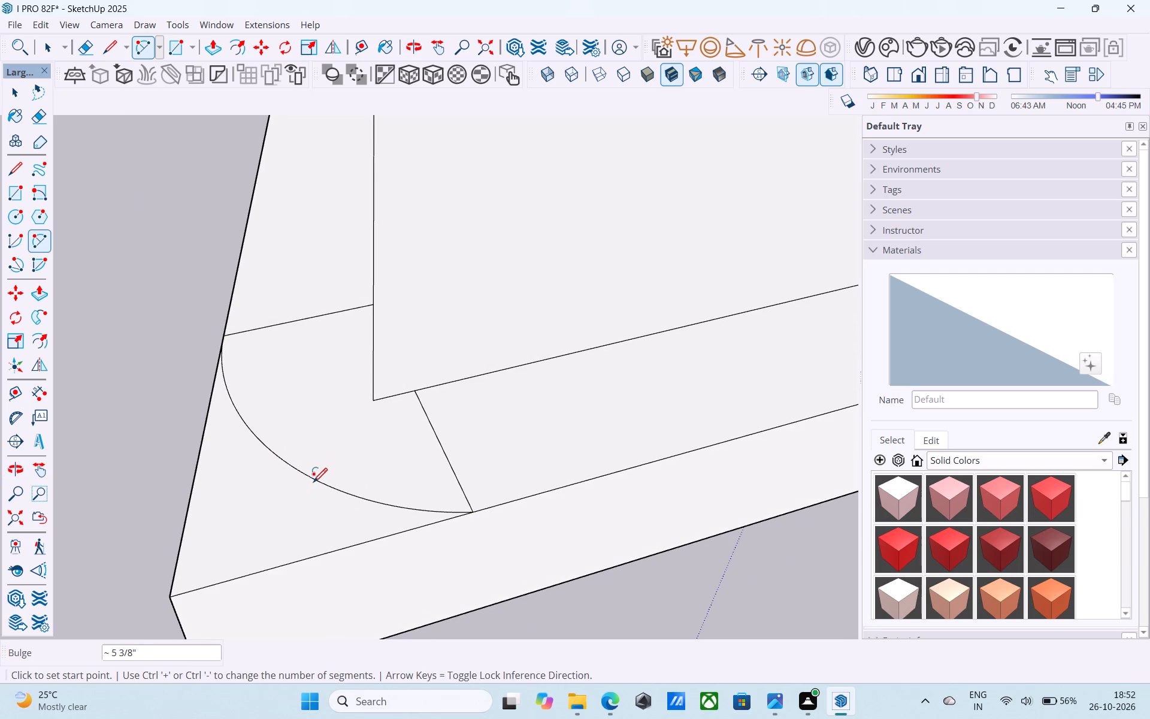
# Erase the two short lines joining the arc's ends to the inner offset outline.
pyautogui.press('e')
pyautogui.moveTo(329, 339); pyautogui.dragTo(313, 304)
pyautogui.moveTo(422, 450); pyautogui.dragTo(498, 428)
pyautogui.press('space')
pyautogui.scroll(-4, 477, 436)
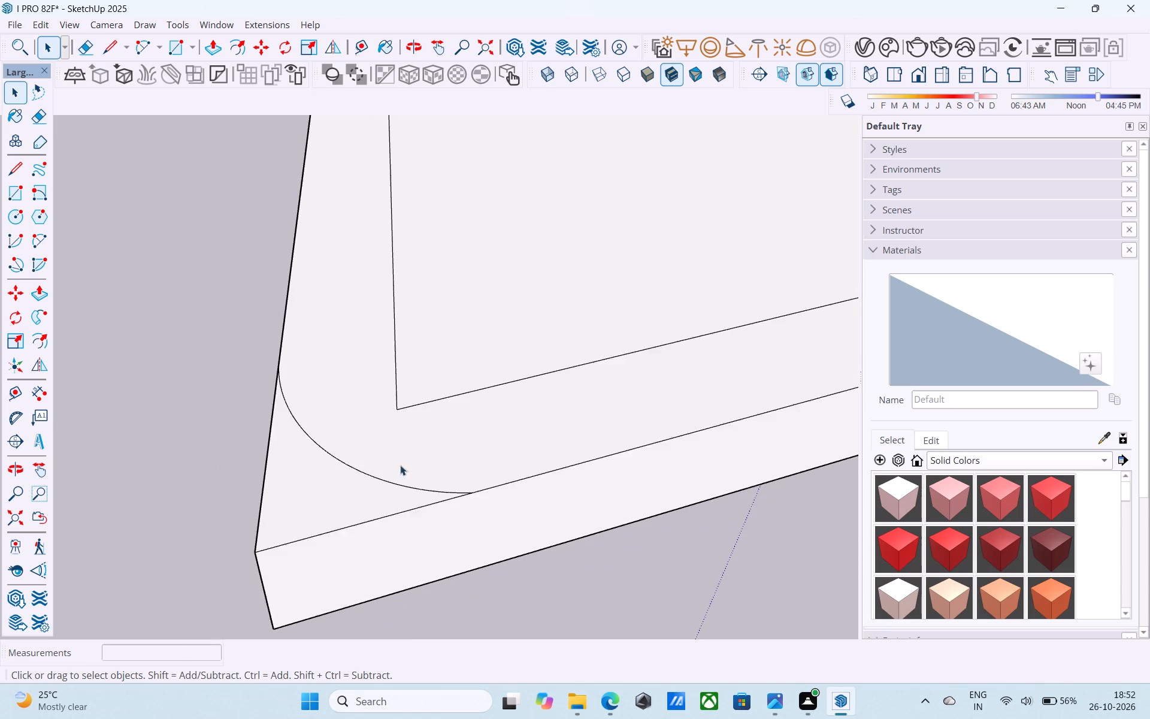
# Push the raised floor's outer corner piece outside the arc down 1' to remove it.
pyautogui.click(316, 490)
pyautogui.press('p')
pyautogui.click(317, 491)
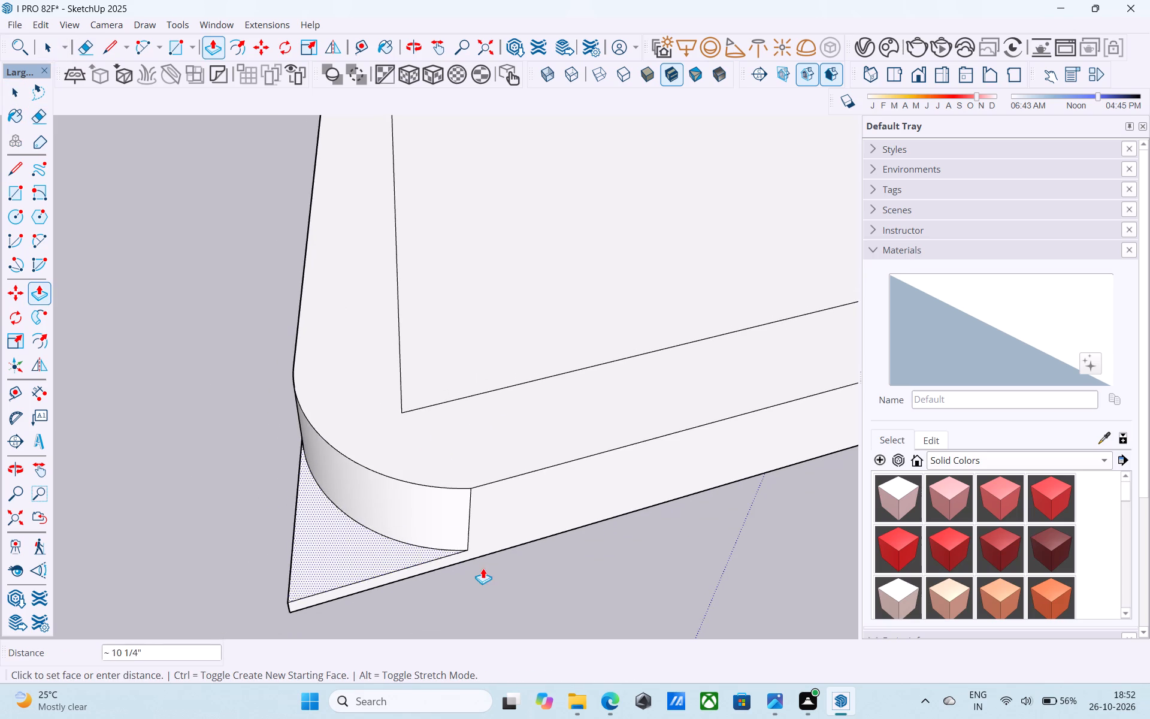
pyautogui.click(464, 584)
# Examine the raised floor's trimmed corner from several angles.
pyautogui.scroll(-6, 462, 583)
pyautogui.moveTo(462, 582); pyautogui.dragTo(625, 494, button='middle')
pyautogui.scroll(-10, 627, 493)
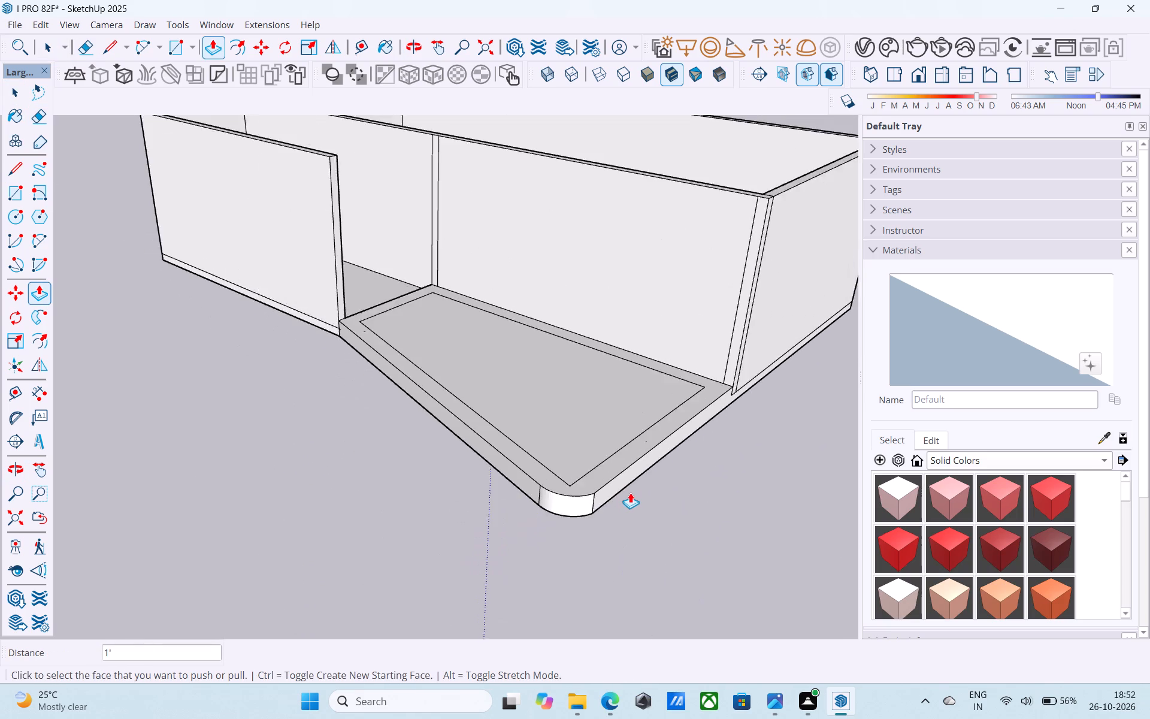
pyautogui.scroll(-10, 630, 493)
pyautogui.moveTo(597, 531); pyautogui.dragTo(617, 405, button='middle')
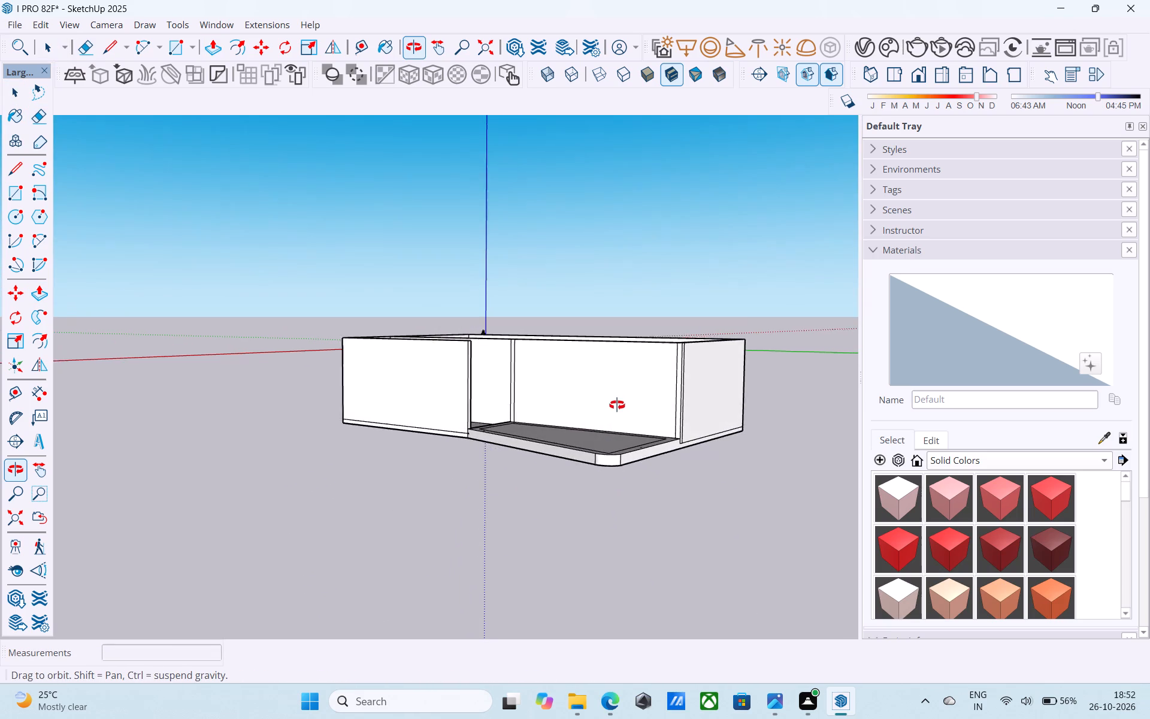
pyautogui.moveTo(617, 405); pyautogui.dragTo(628, 467, button='middle')
pyautogui.scroll(6, 621, 493)
pyautogui.moveTo(571, 496); pyautogui.dragTo(396, 545, button='middle')
pyautogui.scroll(6, 504, 518)
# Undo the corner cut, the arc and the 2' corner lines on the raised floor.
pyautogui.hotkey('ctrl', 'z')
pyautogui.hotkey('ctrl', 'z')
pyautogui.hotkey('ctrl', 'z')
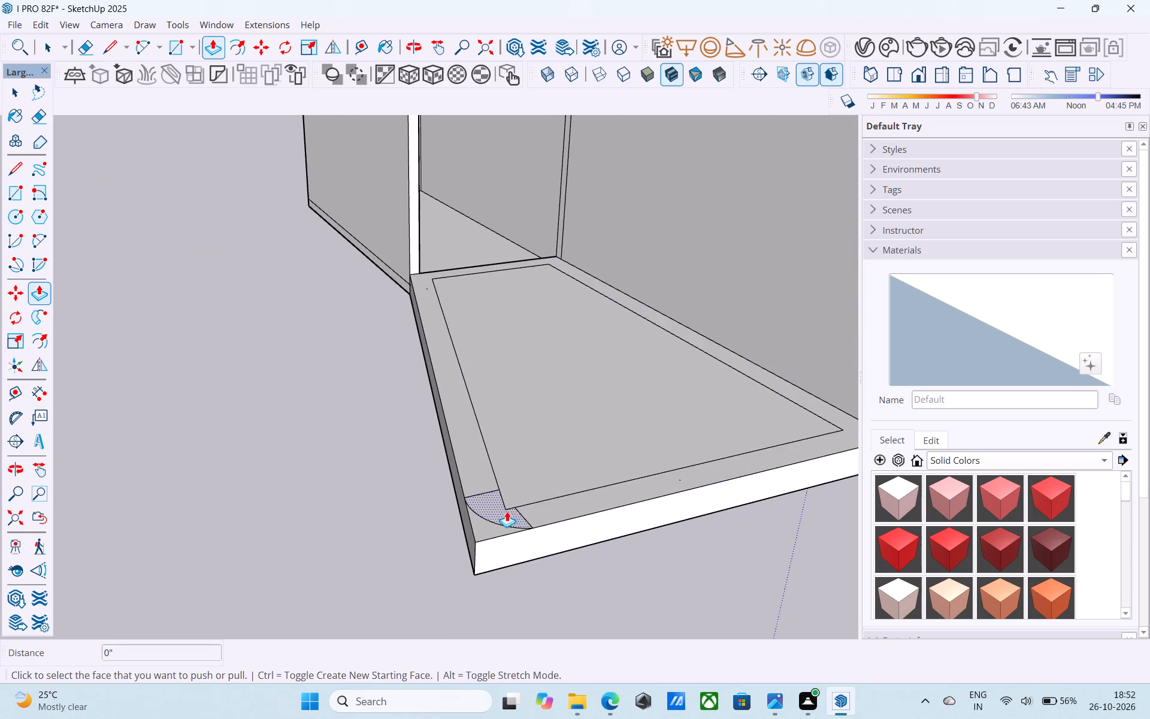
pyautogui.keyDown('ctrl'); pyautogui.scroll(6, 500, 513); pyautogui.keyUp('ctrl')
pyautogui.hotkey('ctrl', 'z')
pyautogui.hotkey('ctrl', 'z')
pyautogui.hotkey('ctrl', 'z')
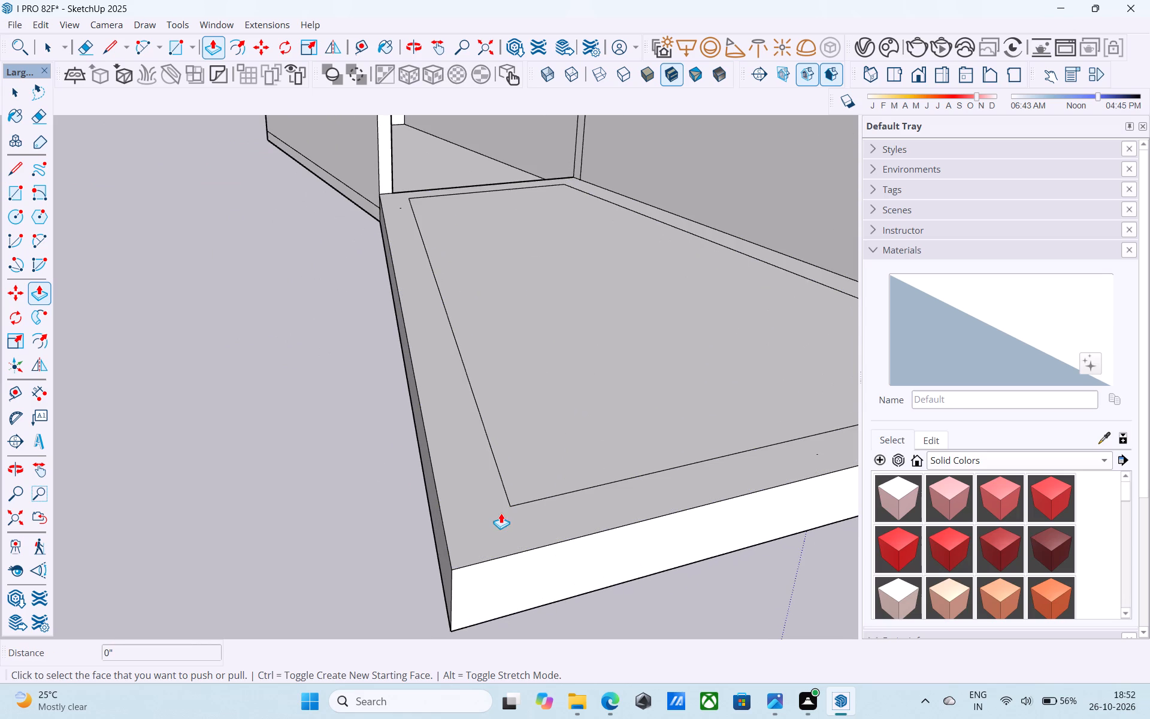
# Mark a point 4' from the sharp outer corner along the angled outer edge and draw a line from it to the inner outline.
pyautogui.press('space')
pyautogui.write('L')
pyautogui.click(454, 568)
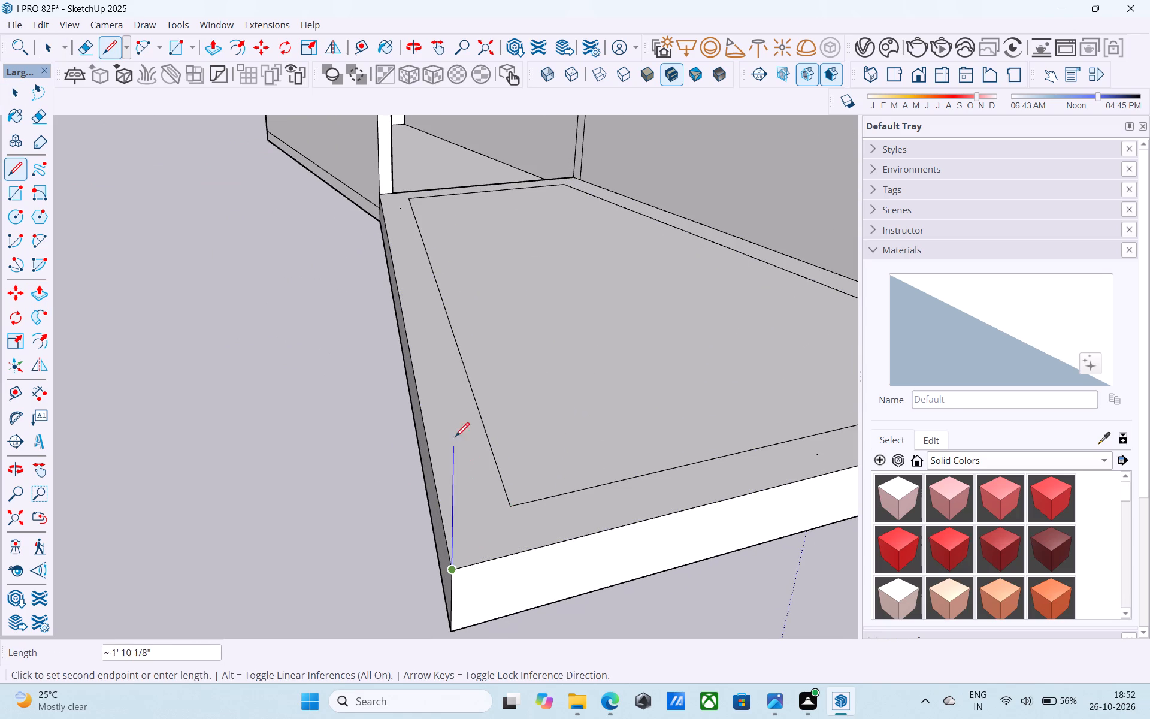
pyautogui.write("4'")
pyautogui.press('Return')
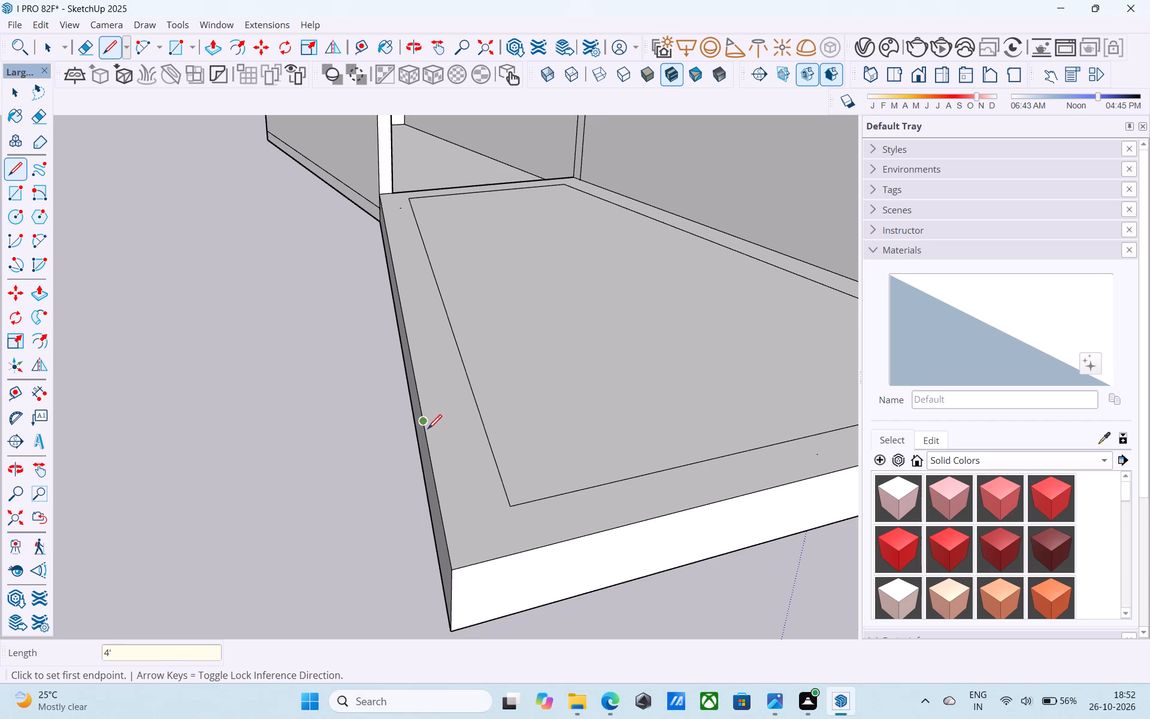
pyautogui.click(424, 418)
pyautogui.click(477, 413)
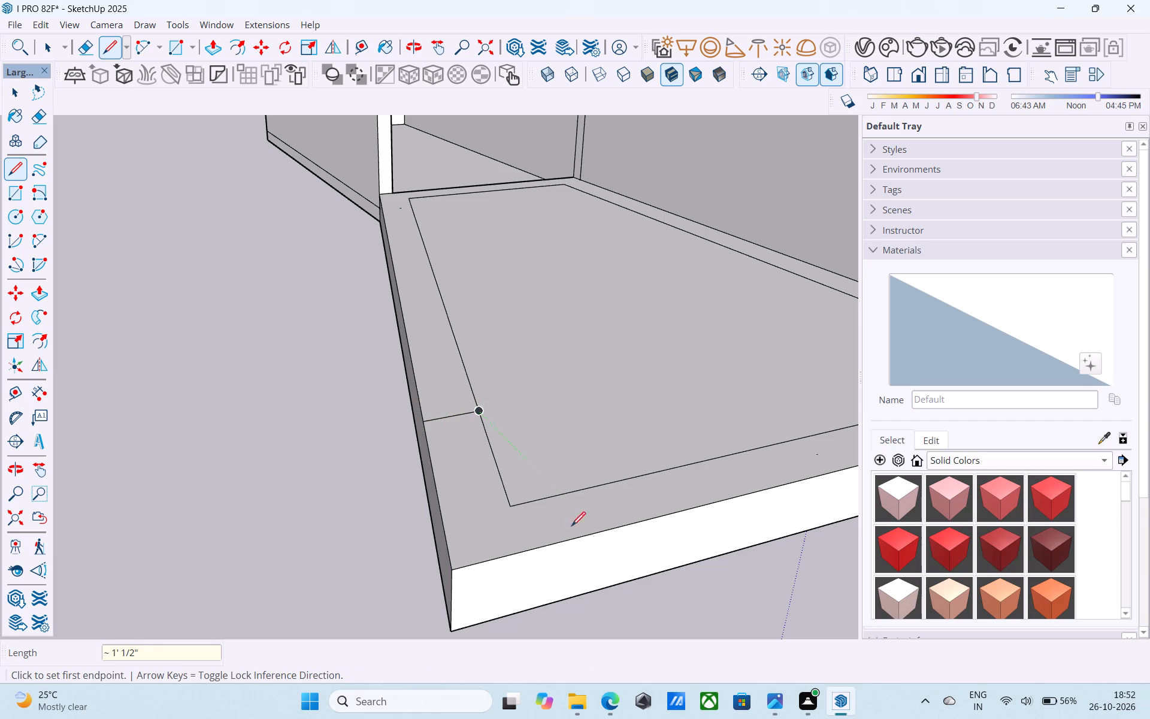
# Mark a point 4' from the same corner along the other outer edge and draw a line from it to the inner outline.
pyautogui.moveTo(449, 575); pyautogui.dragTo(454, 575)
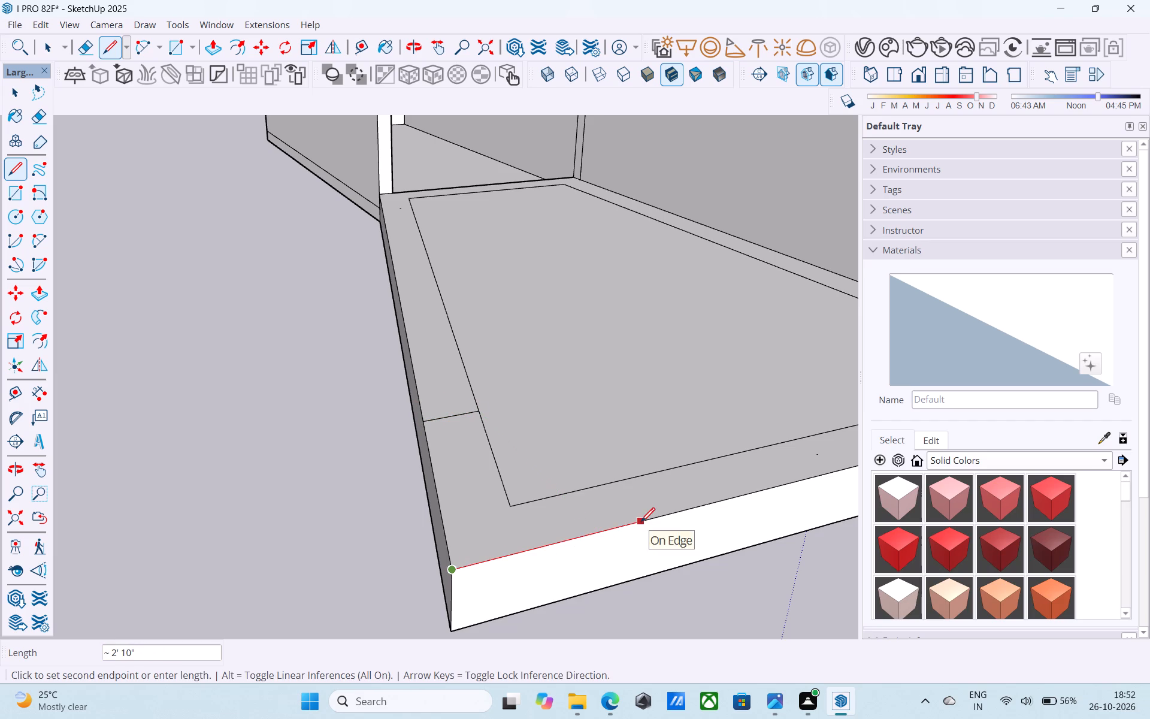
pyautogui.click(714, 502)
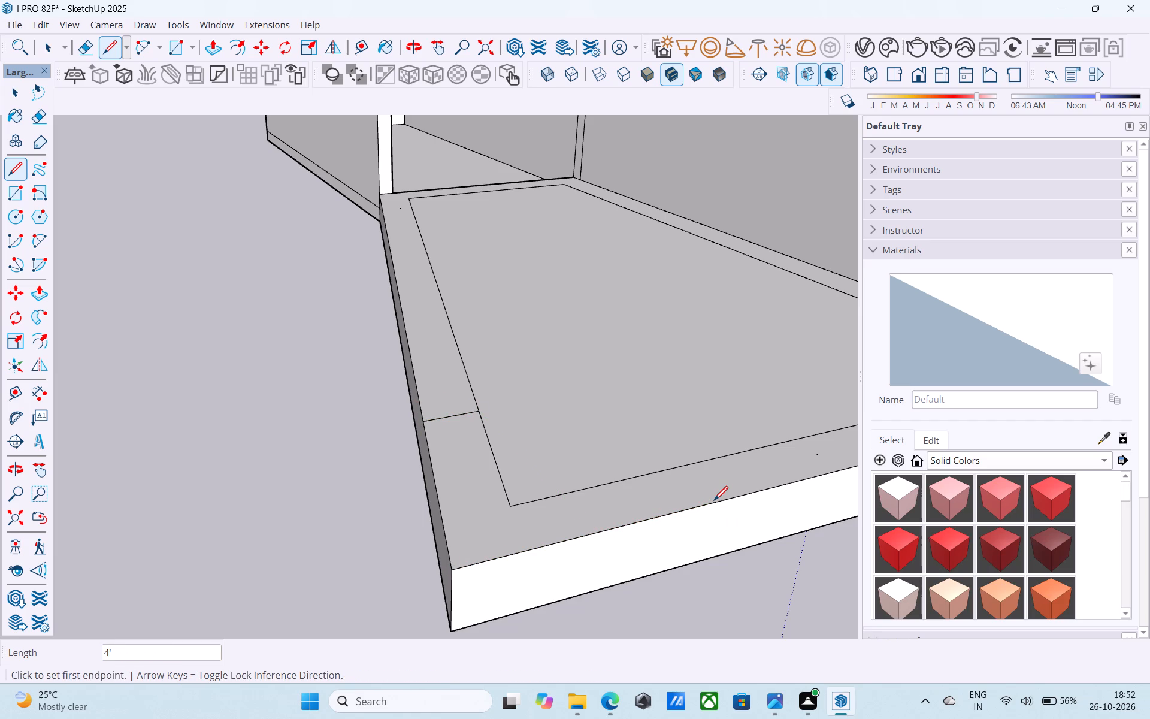
pyautogui.click(711, 502)
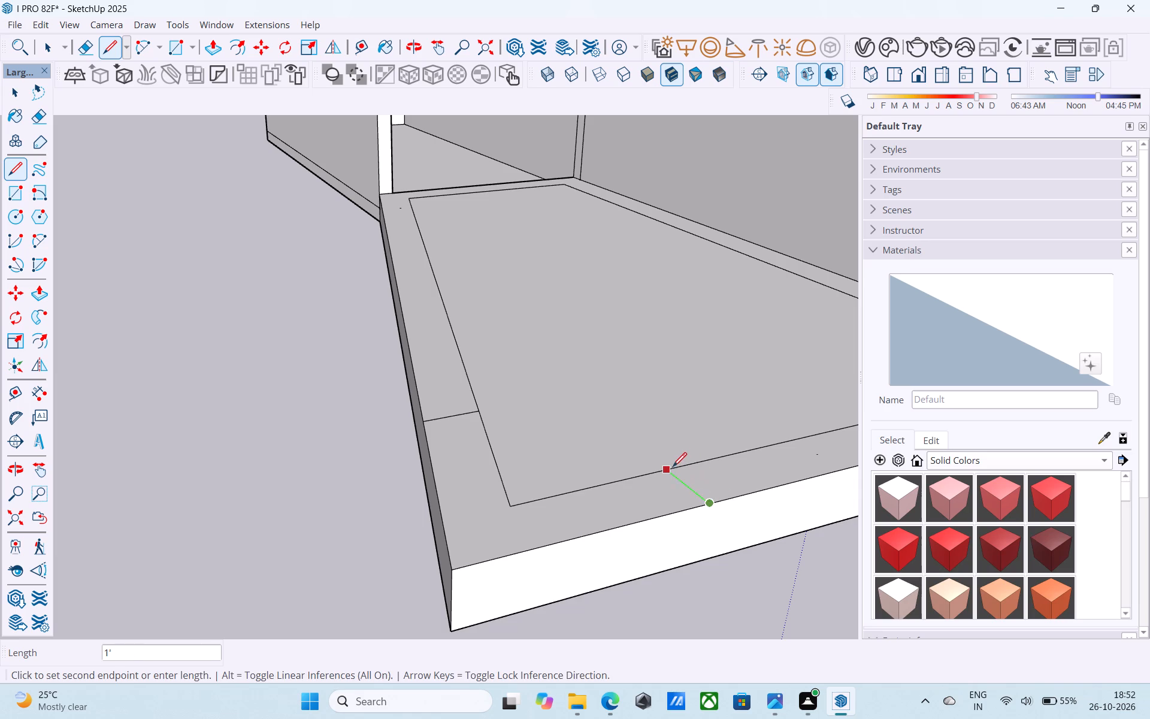
pyautogui.click(672, 469)
# Draw a 50-segment arc between the two 4' marks, bulging about 1' 2 13/16" toward the outer corner.
pyautogui.press('a')
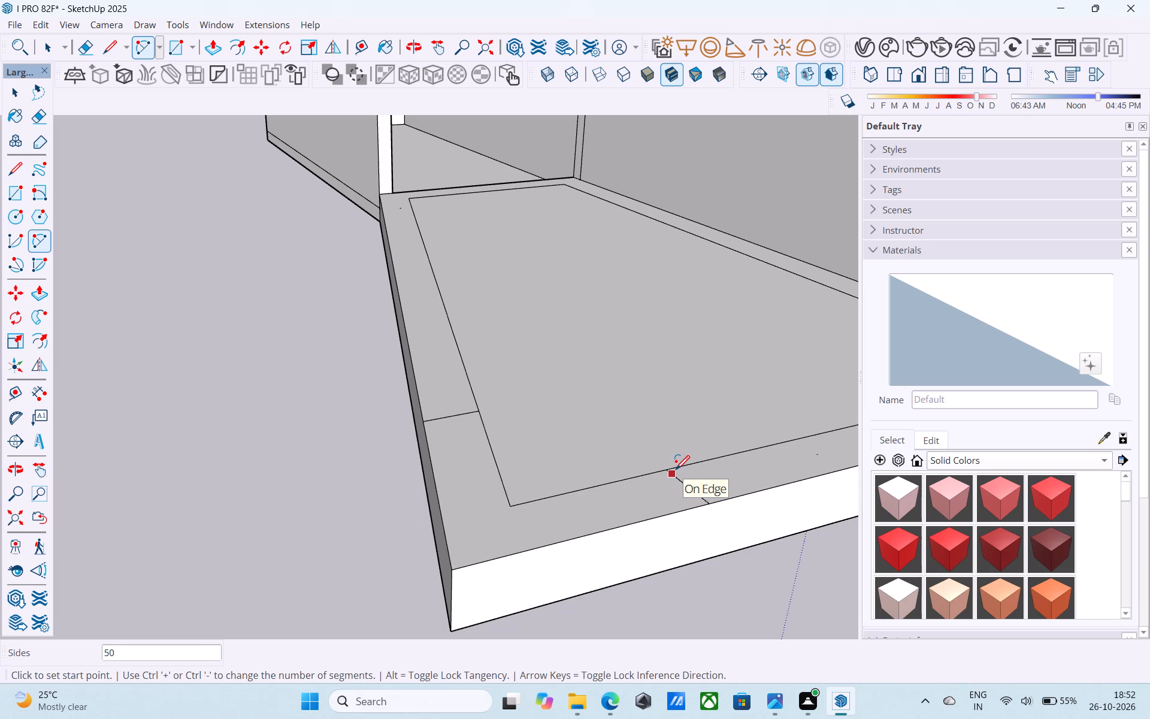
pyautogui.press('space')
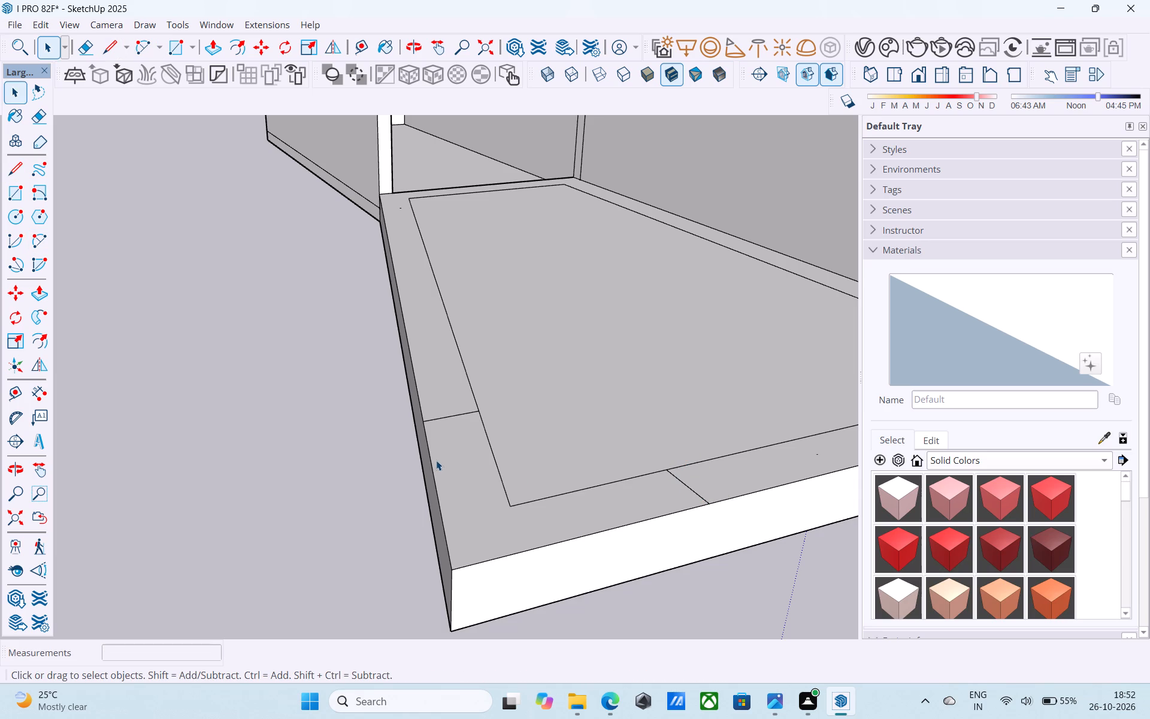
pyautogui.press('a')
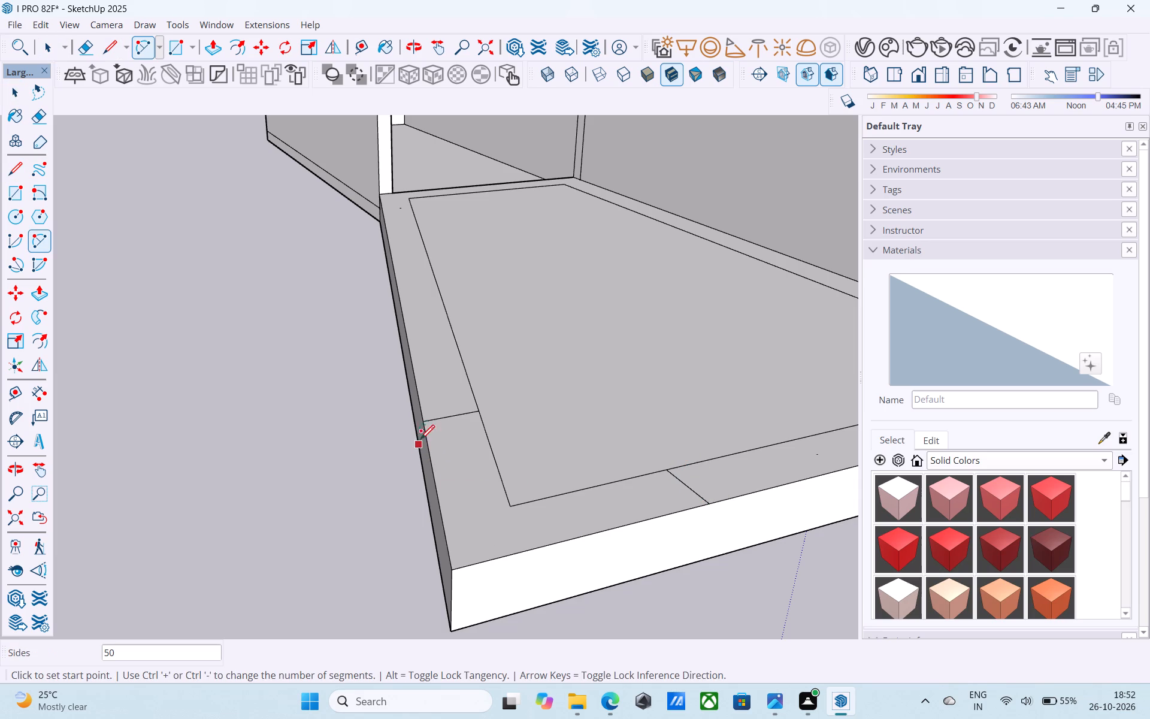
pyautogui.click(419, 423)
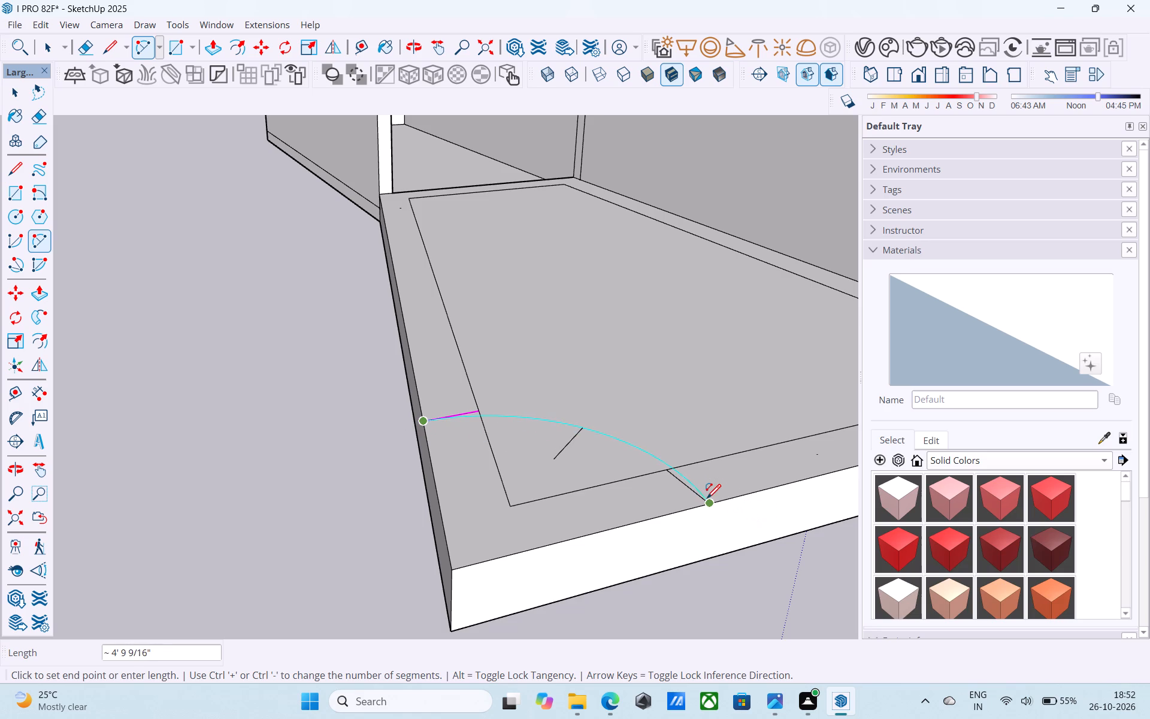
pyautogui.click(708, 500)
pyautogui.scroll(5, 516, 517)
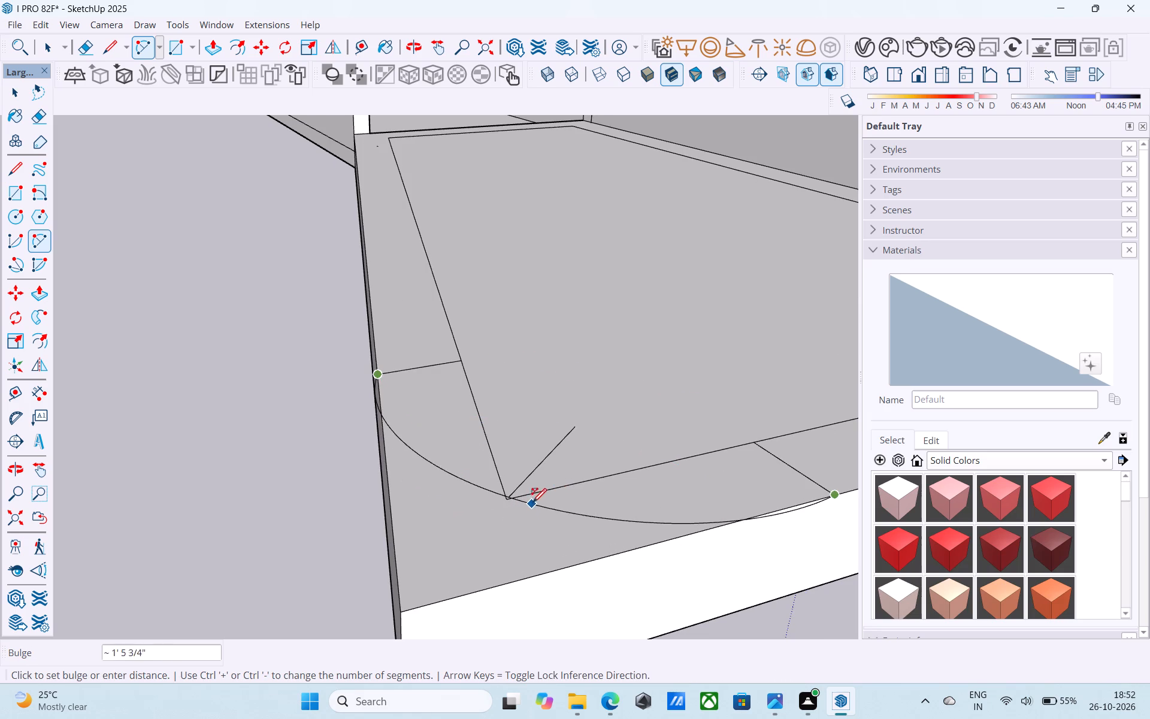
pyautogui.moveTo(541, 494); pyautogui.dragTo(398, 550, button='middle')
pyautogui.scroll(-4, 400, 546)
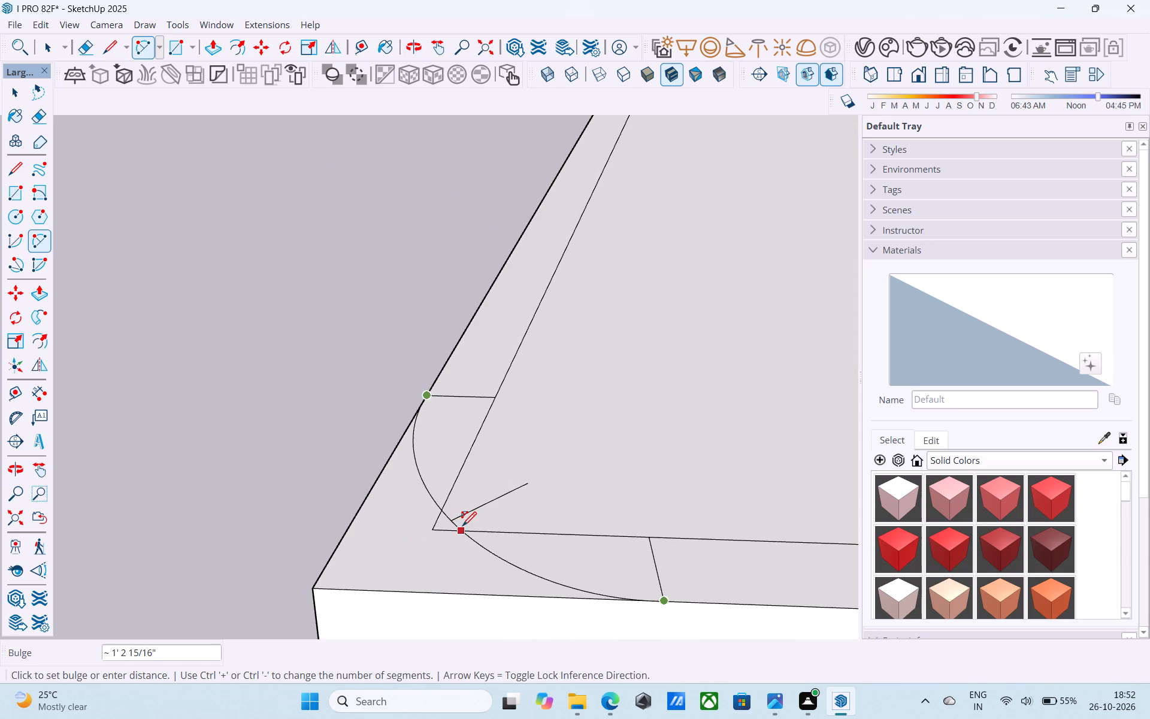
pyautogui.click(462, 527)
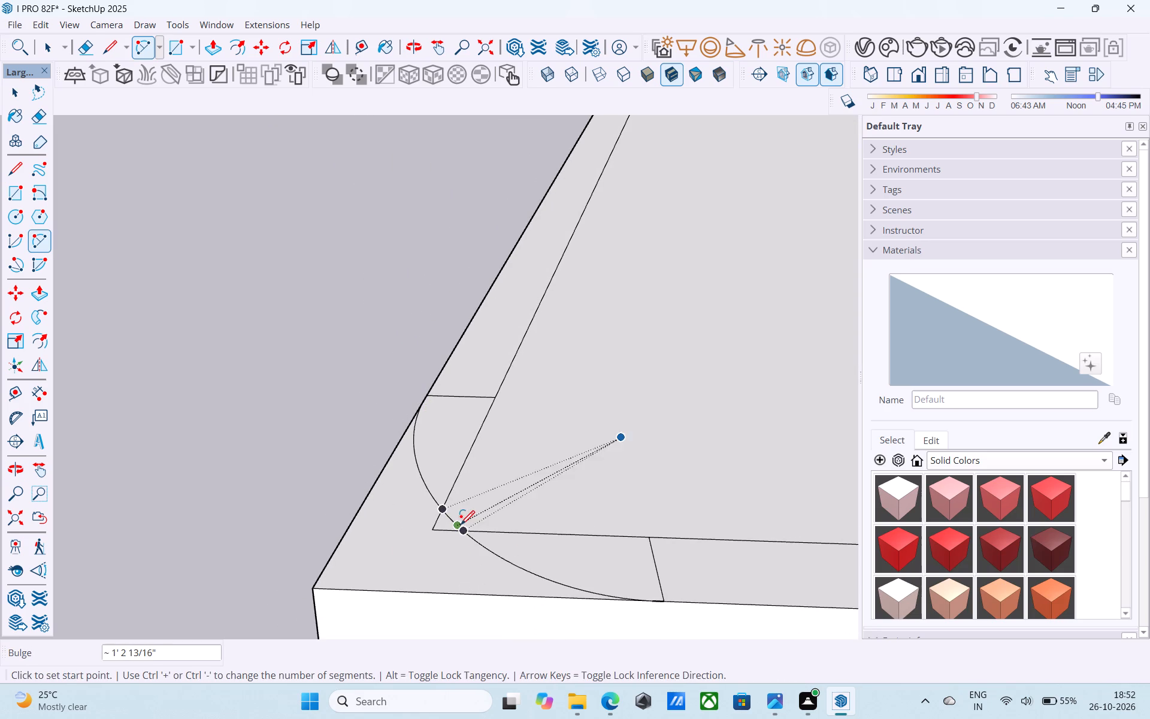
# Erase the inner offset outline's corner segments between the two short border lines.
pyautogui.press('e')
pyautogui.moveTo(434, 529); pyautogui.dragTo(428, 510)
pyautogui.moveTo(463, 488); pyautogui.dragTo(449, 476)
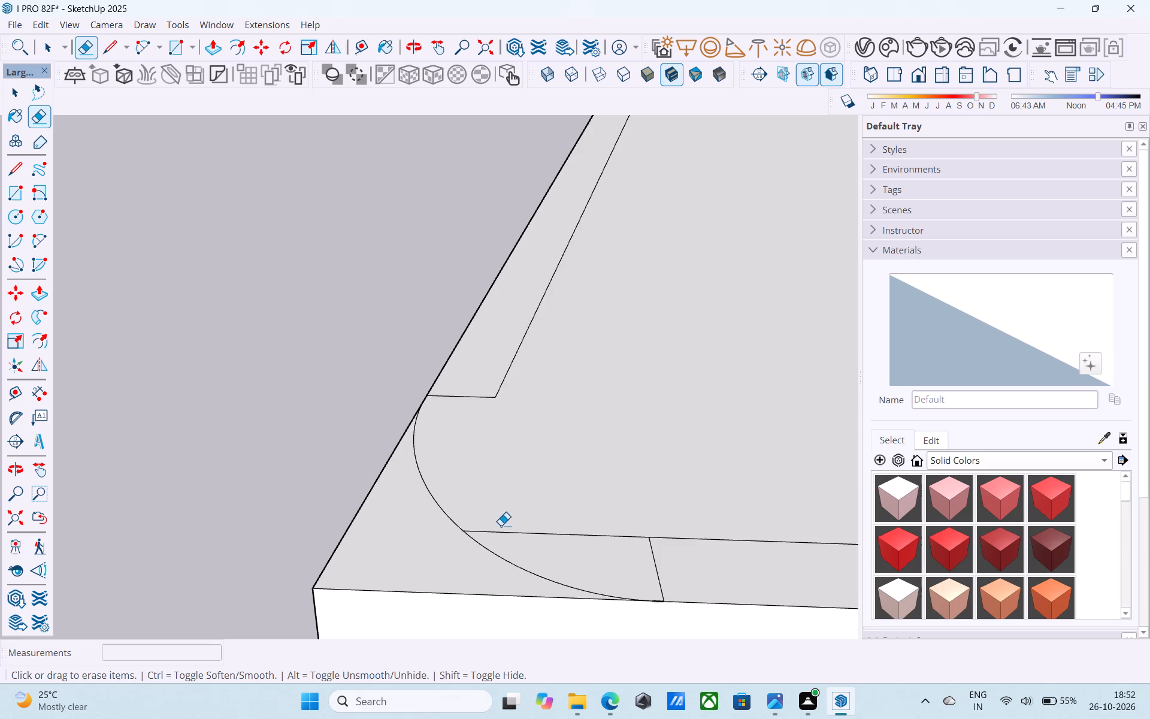
pyautogui.moveTo(501, 525); pyautogui.dragTo(518, 540)
# Push the corner piece outside the arc down 1' to leave the raised floor's corner rounded.
pyautogui.press('space')
pyautogui.click(392, 548)
pyautogui.scroll(-10, 395, 543)
pyautogui.press('p')
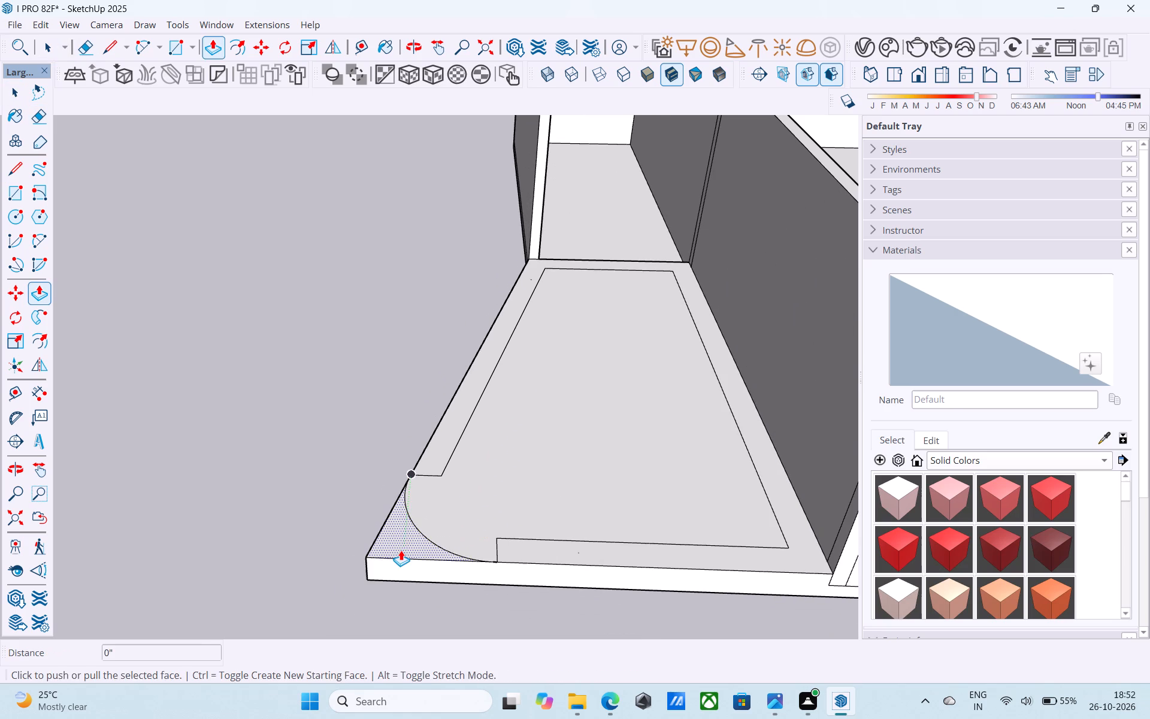
pyautogui.click(401, 550)
pyautogui.scroll(4, 416, 571)
pyautogui.click(416, 571)
# Examine the rounded floor corner and the whole building from above and below.
pyautogui.moveTo(416, 572); pyautogui.dragTo(730, 545, button='middle')
pyautogui.scroll(-17, 668, 561)
pyautogui.moveTo(610, 581); pyautogui.dragTo(633, 402, button='middle')
pyautogui.scroll(5, 623, 469)
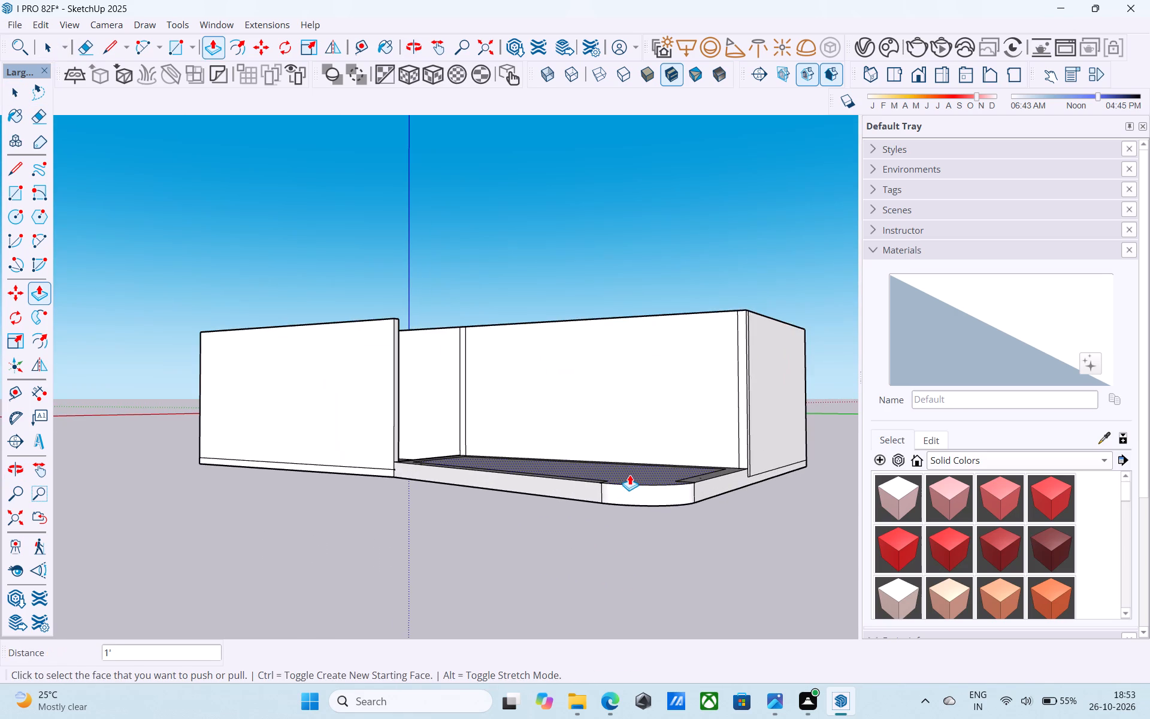
pyautogui.scroll(-7, 517, 496)
pyautogui.moveTo(535, 500); pyautogui.dragTo(544, 540, button='middle')
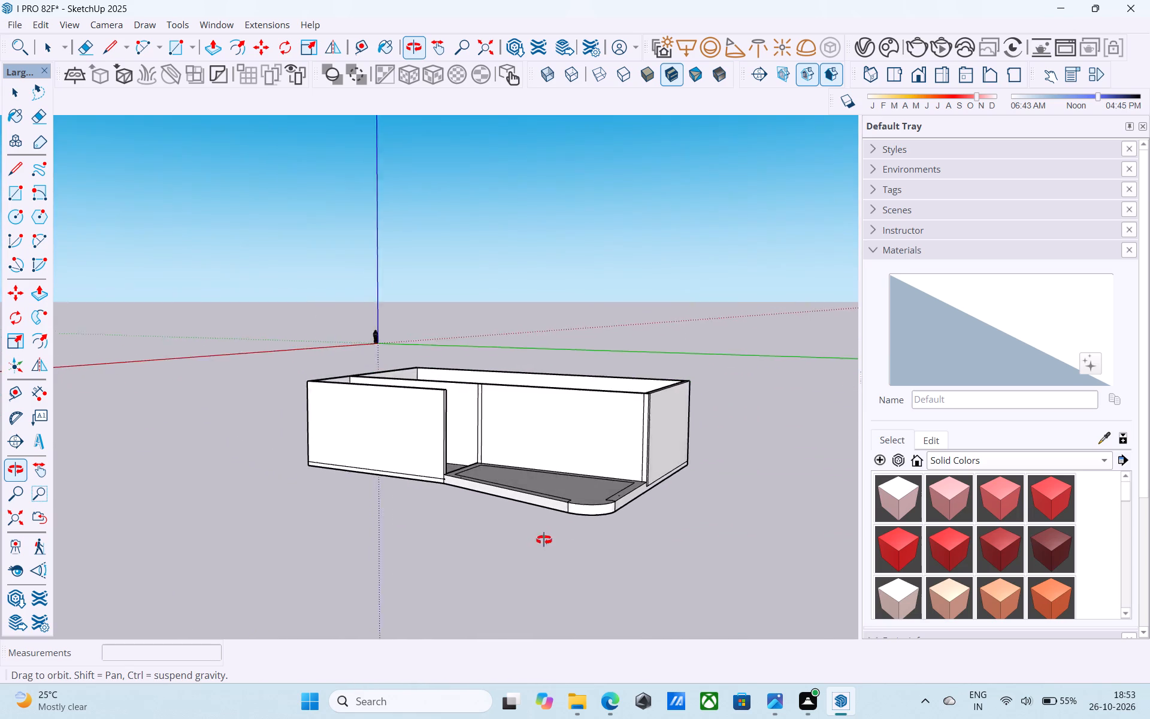
pyautogui.moveTo(544, 540); pyautogui.dragTo(651, 419, button='middle')
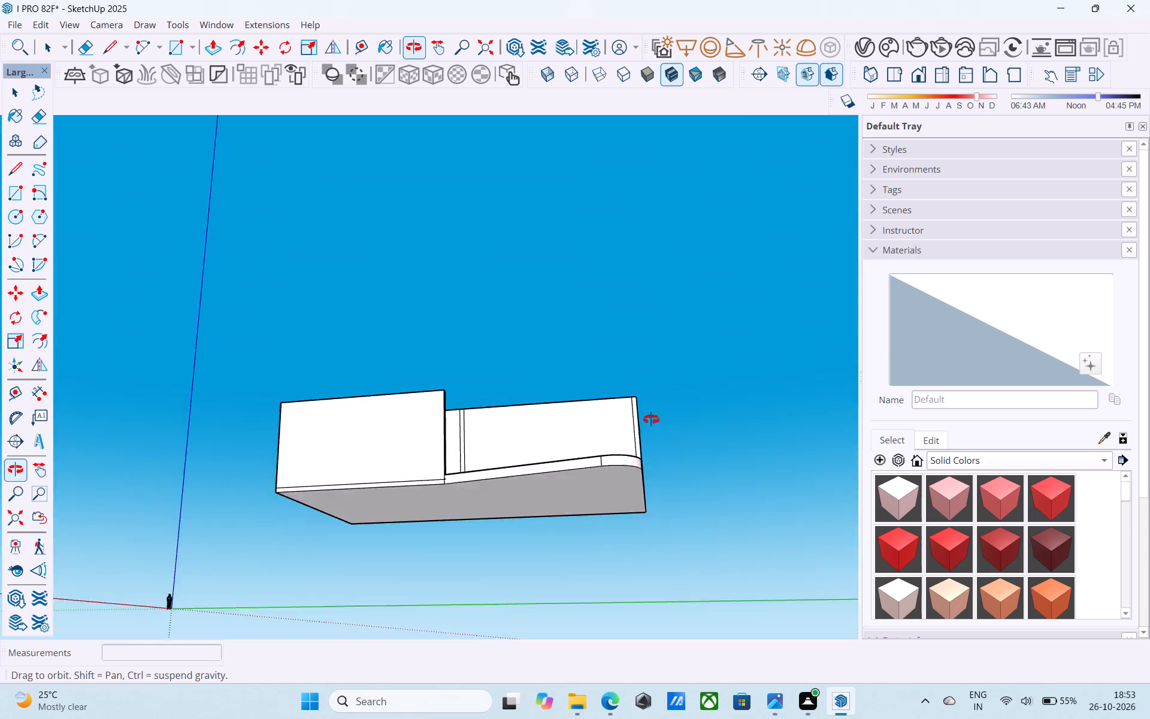
pyautogui.moveTo(651, 419); pyautogui.dragTo(595, 585, button='middle')
pyautogui.scroll(-2, 580, 558)
pyautogui.scroll(1, 578, 559)
pyautogui.scroll(-4, 578, 559)
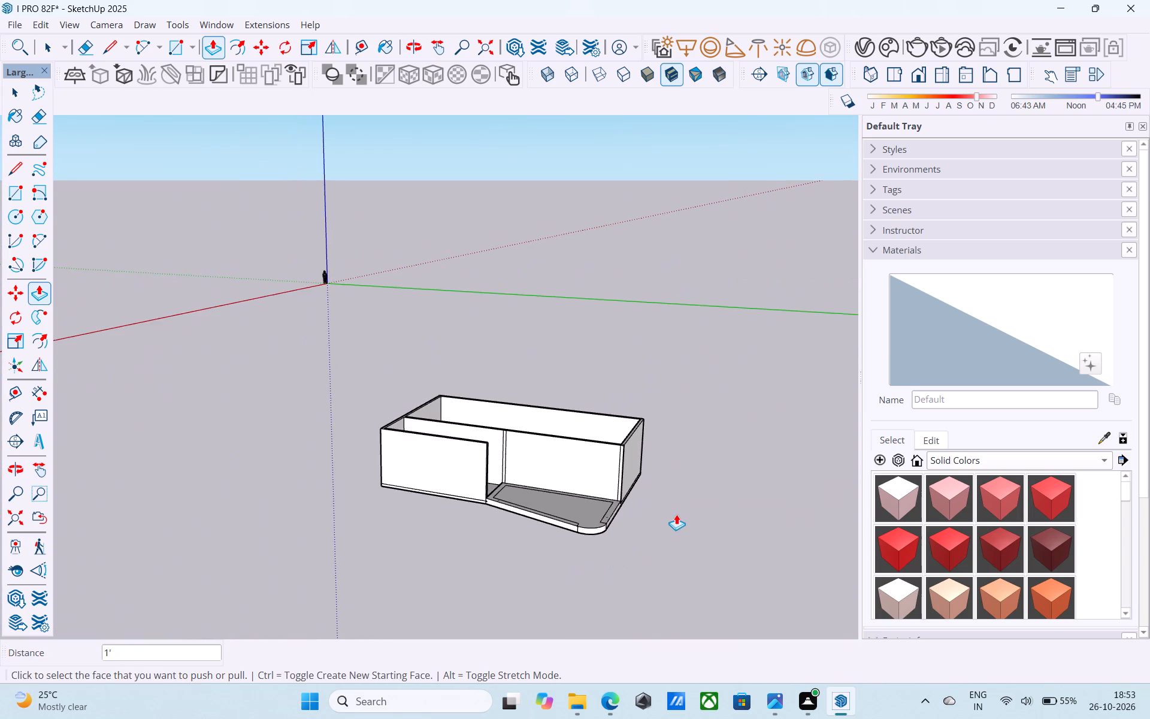
# Select all the connected geometry of the building and make it a group.
pyautogui.scroll(5, 677, 514)
pyautogui.press('space')
pyautogui.click(678, 511)
pyautogui.tripleClick(576, 458)
pyautogui.rightClick(576, 458)
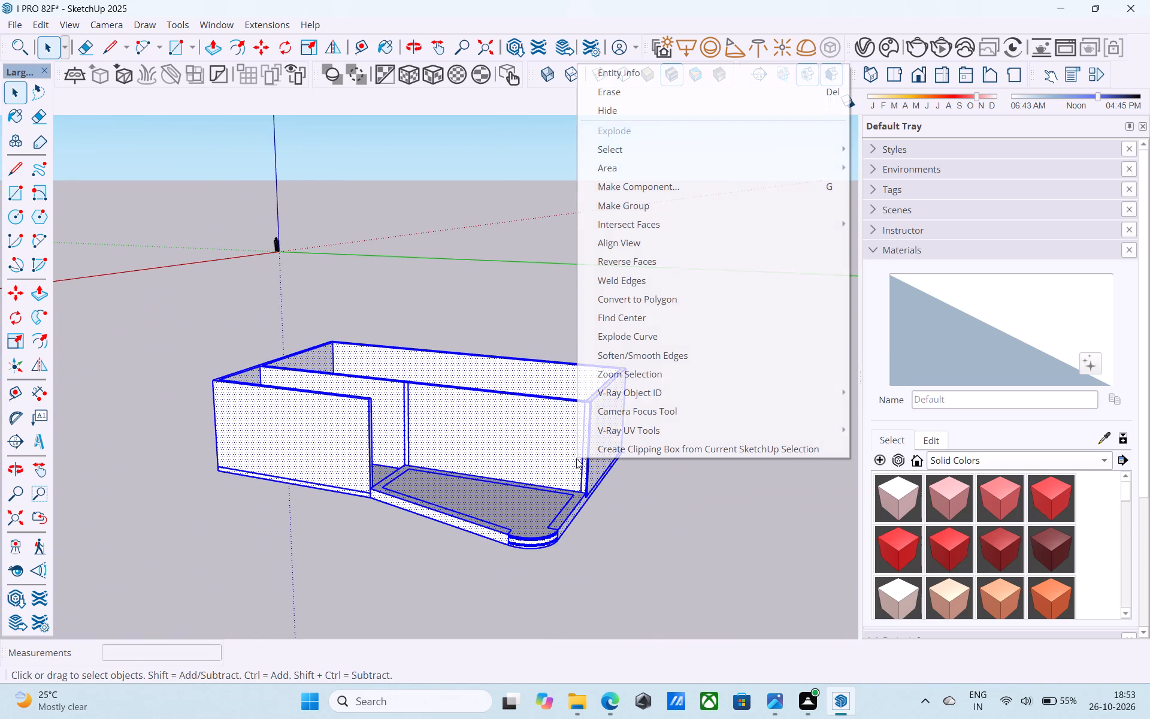
pyautogui.click(658, 209)
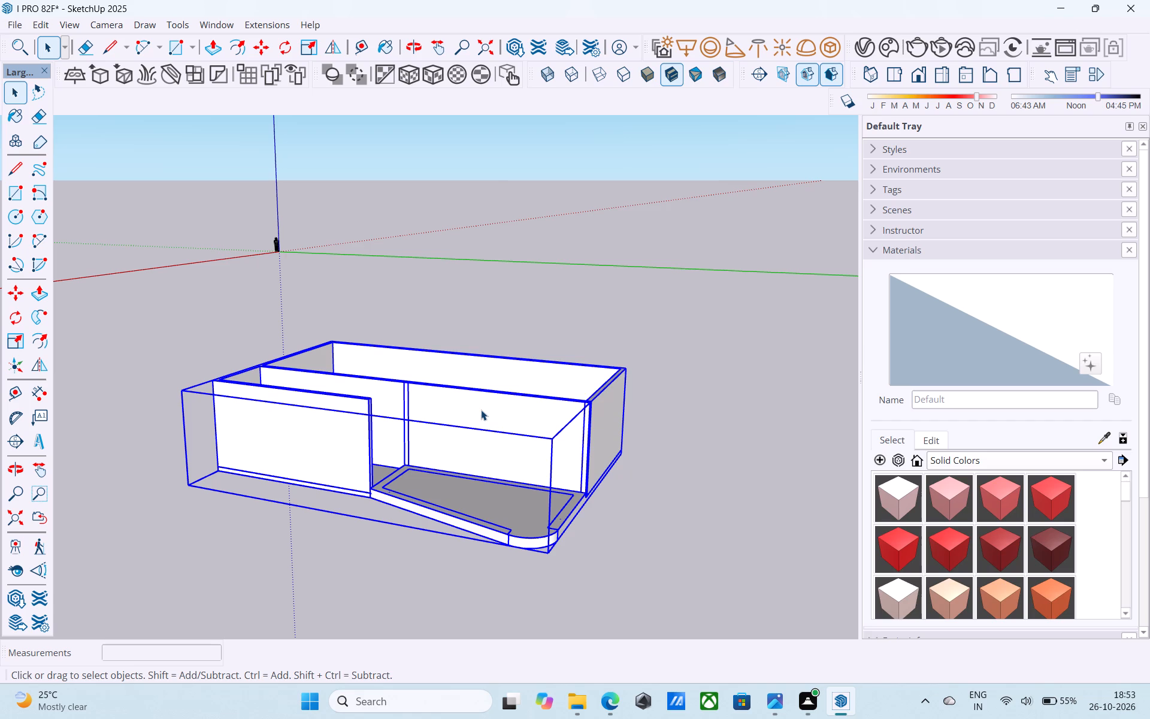
# Make the building group a component with the definition name 1F.
pyautogui.click(481, 410)
pyautogui.rightClick(481, 410)
pyautogui.click(611, 190)
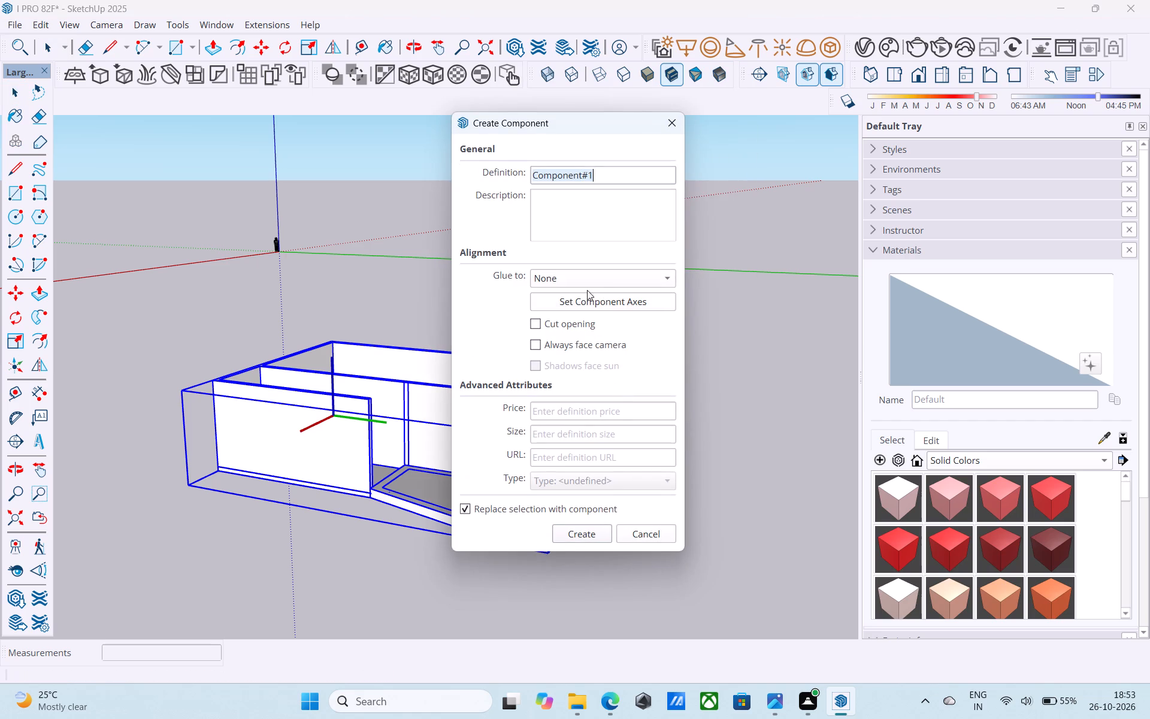
pyautogui.press('BackSpace')
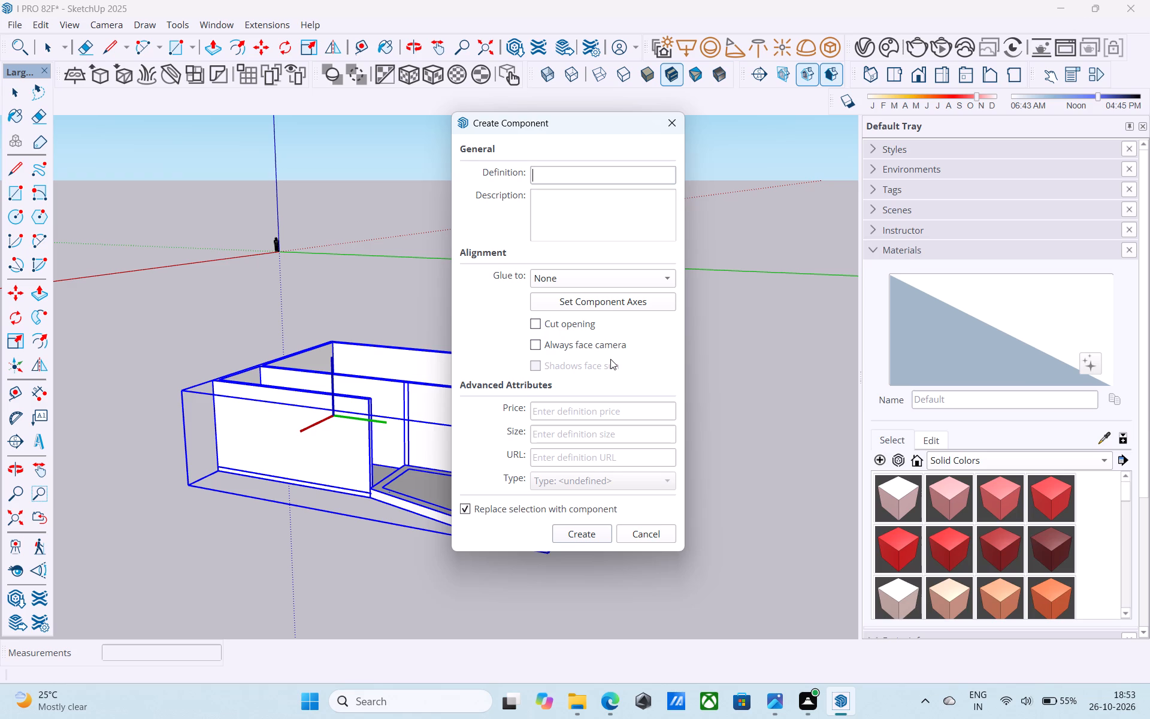
pyautogui.write('1F')
pyautogui.click(598, 532)
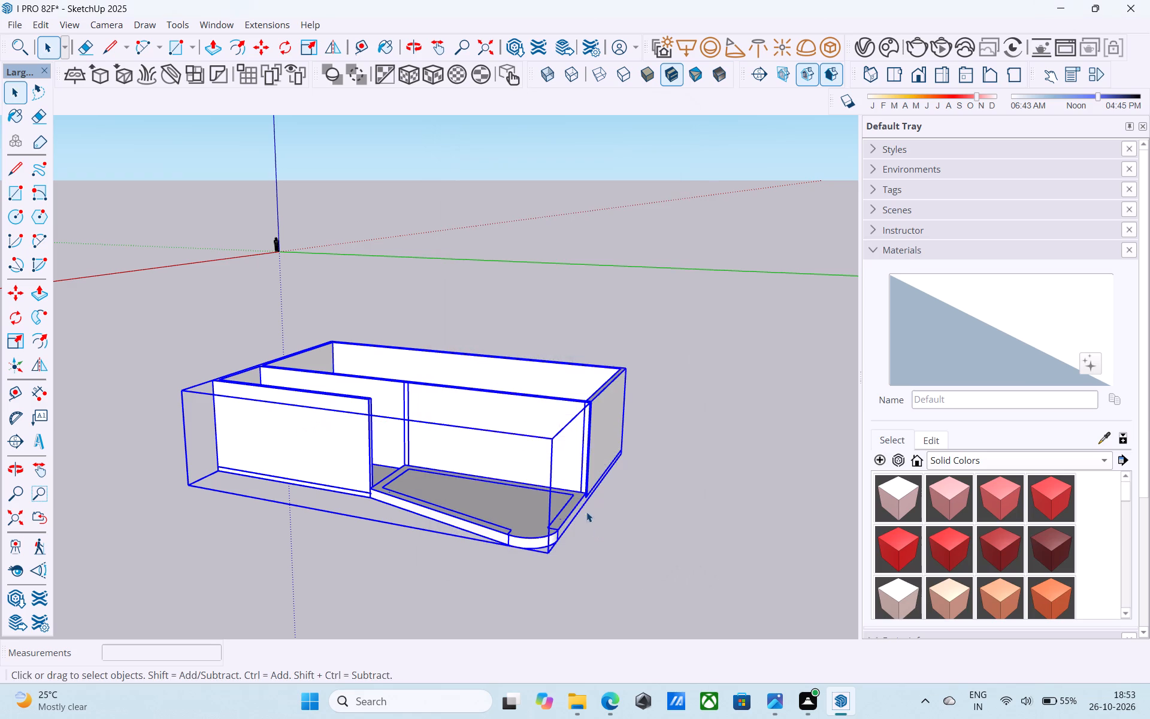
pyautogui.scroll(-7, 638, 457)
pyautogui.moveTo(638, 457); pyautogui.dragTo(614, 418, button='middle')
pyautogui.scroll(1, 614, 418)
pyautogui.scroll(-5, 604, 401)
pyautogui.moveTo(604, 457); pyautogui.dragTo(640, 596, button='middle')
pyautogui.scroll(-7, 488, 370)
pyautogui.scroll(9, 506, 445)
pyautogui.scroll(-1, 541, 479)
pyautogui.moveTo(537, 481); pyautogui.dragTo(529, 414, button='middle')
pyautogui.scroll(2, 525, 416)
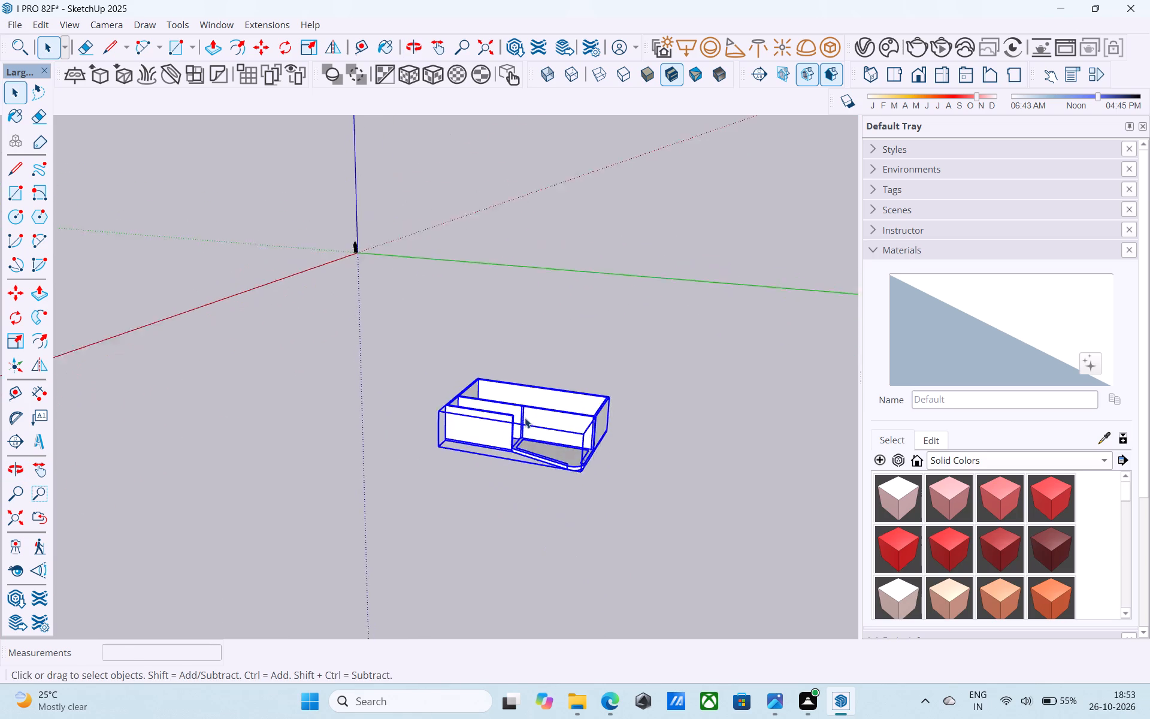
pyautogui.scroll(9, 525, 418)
# Open the 1F component for editing.
pyautogui.click(555, 292)
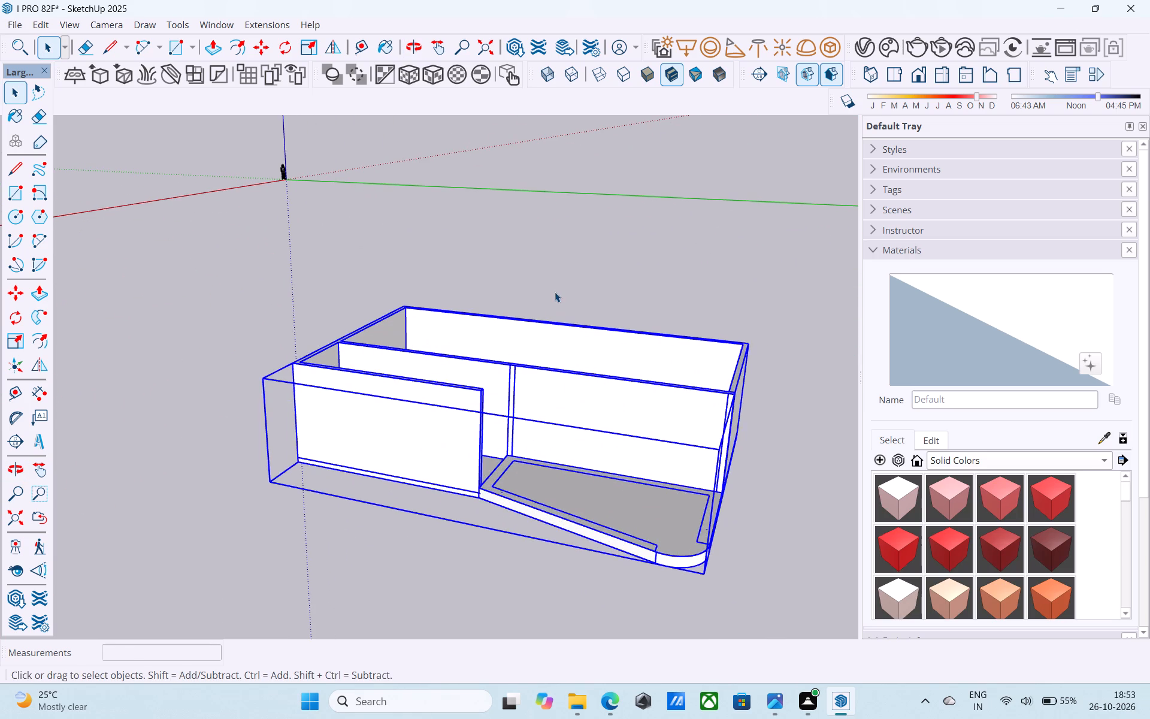
pyautogui.scroll(3, 545, 416)
pyautogui.doubleClick(545, 416)
pyautogui.scroll(-5, 538, 407)
pyautogui.moveTo(537, 407); pyautogui.dragTo(518, 370, button='middle')
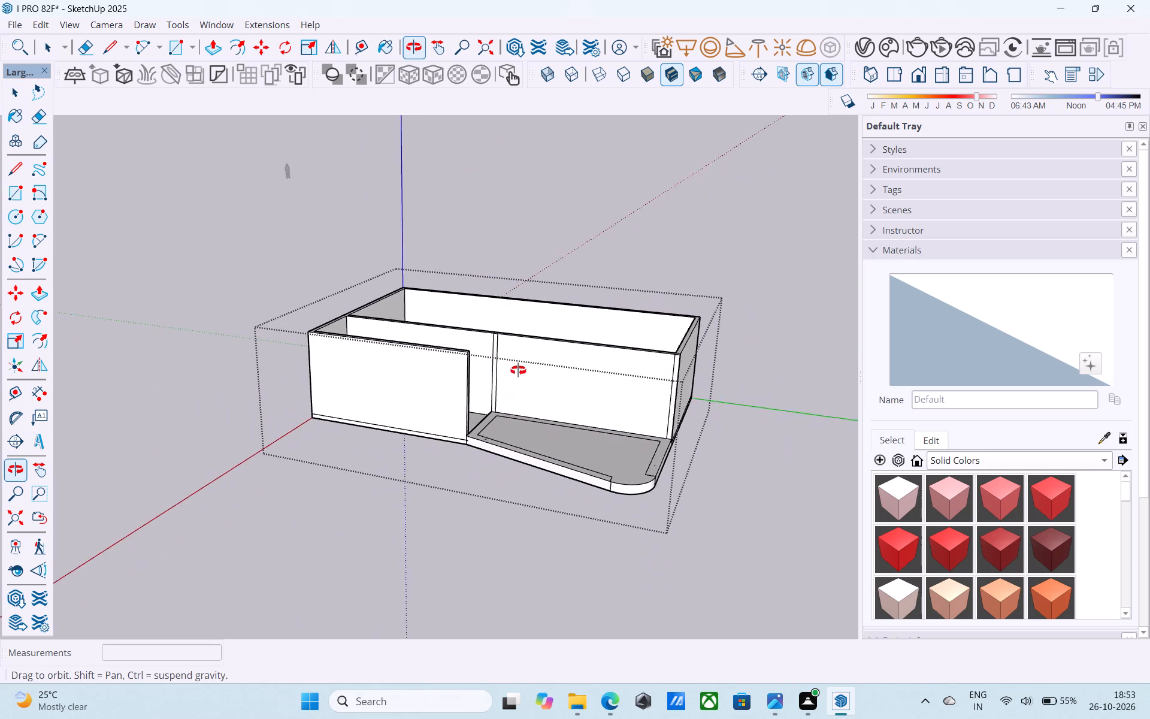
pyautogui.moveTo(518, 370); pyautogui.dragTo(594, 391, button='middle')
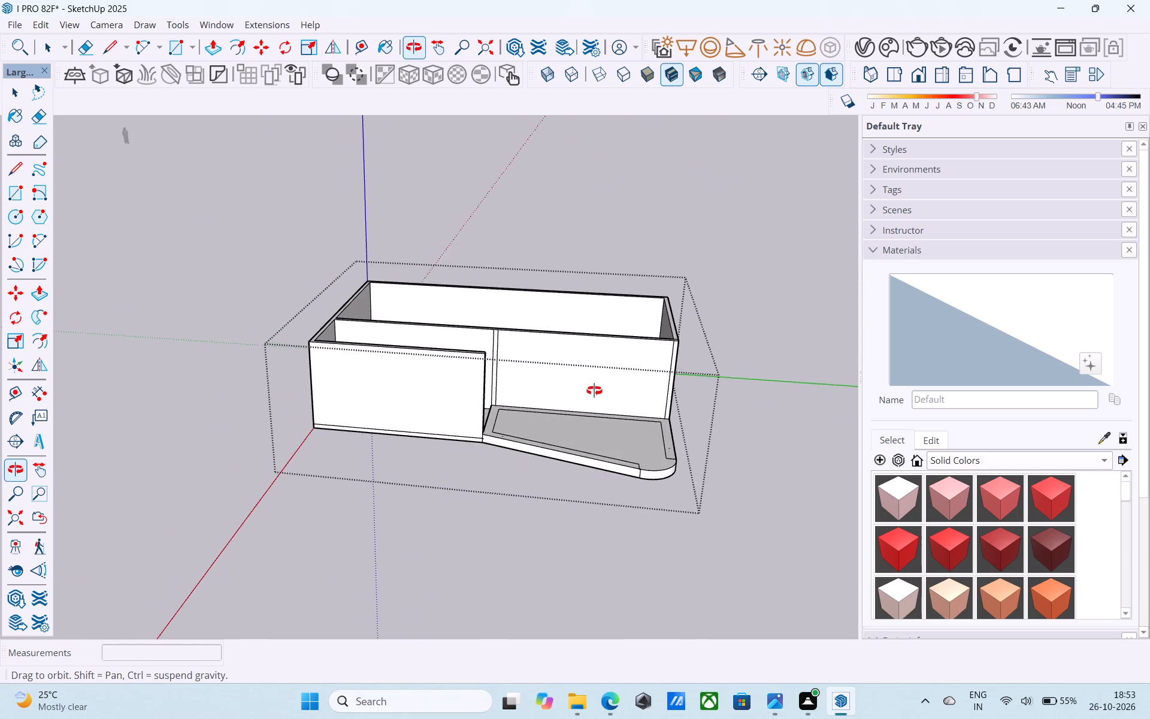
pyautogui.moveTo(594, 391); pyautogui.dragTo(547, 411, button='middle')
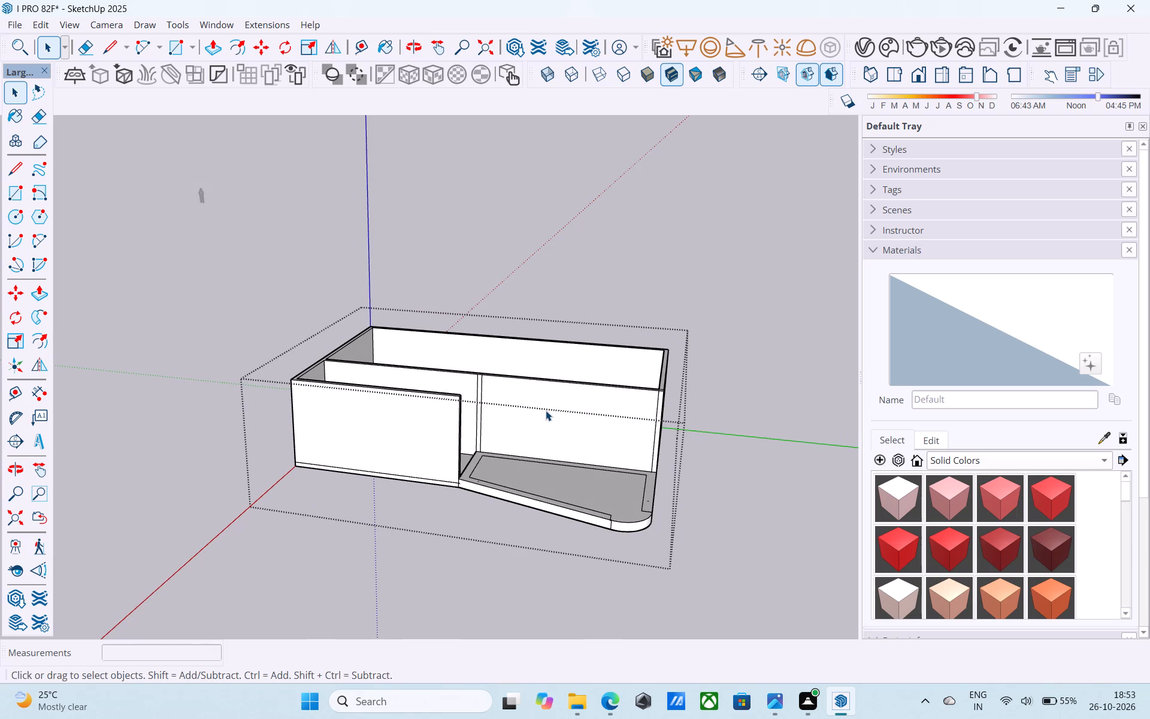
# Measure the height of the building's outer front corner from the underside of the base to the wall top.
pyautogui.scroll(6, 540, 416)
pyautogui.scroll(-6, 540, 416)
pyautogui.moveTo(513, 443); pyautogui.dragTo(594, 200, button='middle')
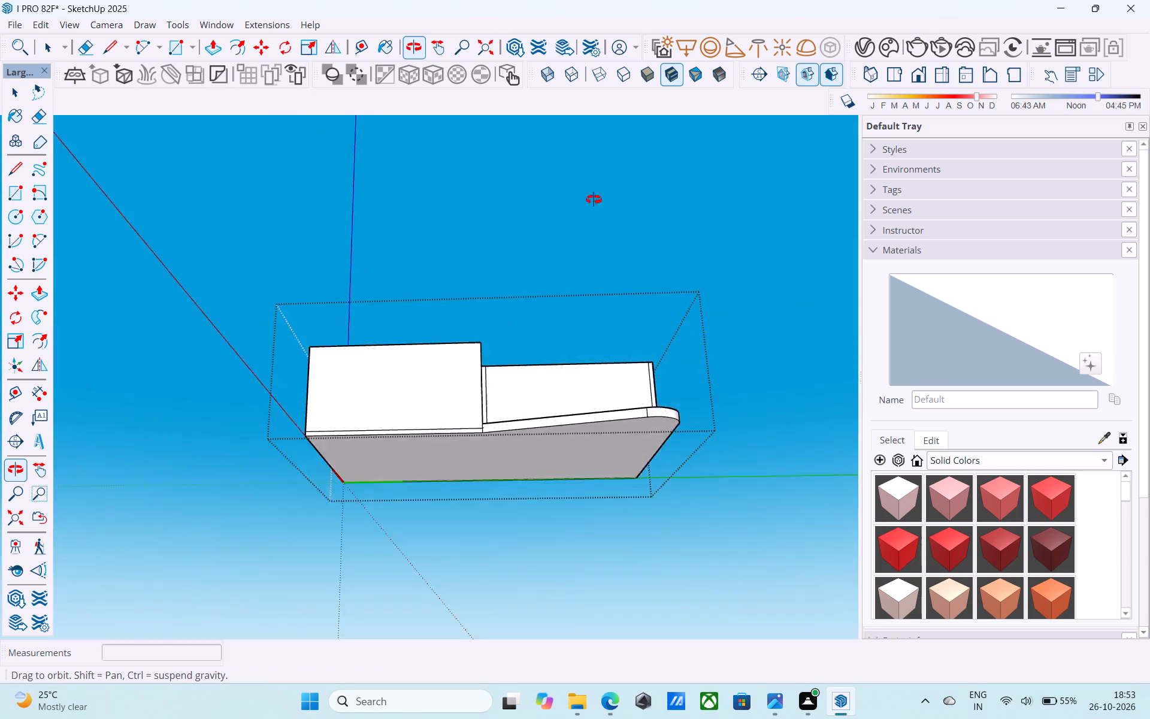
pyautogui.moveTo(594, 200); pyautogui.dragTo(567, 504, button='middle')
pyautogui.scroll(6, 558, 512)
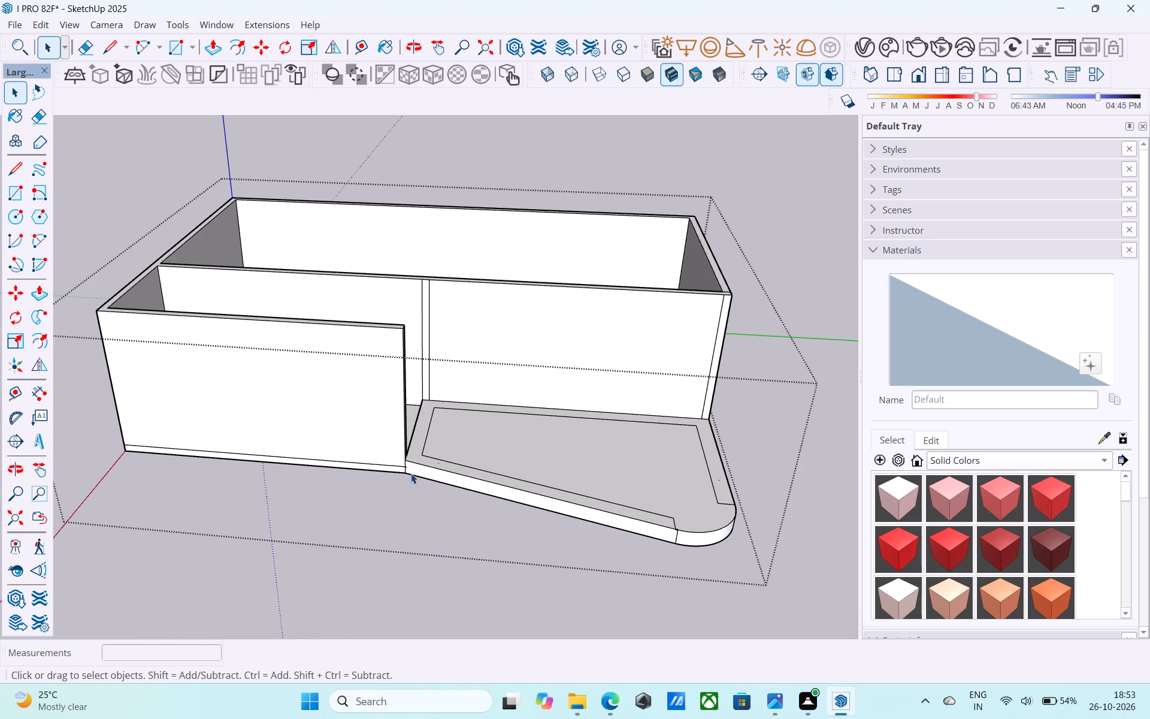
pyautogui.scroll(1, 410, 473)
pyautogui.moveTo(407, 472); pyautogui.dragTo(683, 419, button='middle')
pyautogui.press('l')
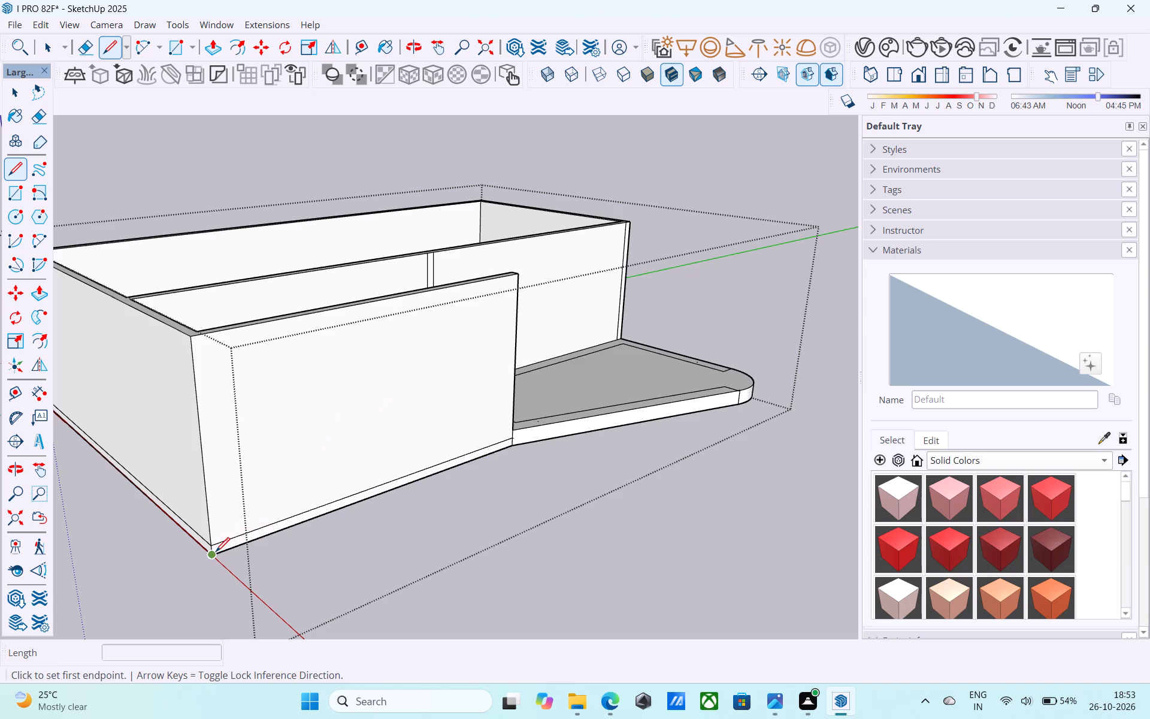
pyautogui.click(216, 553)
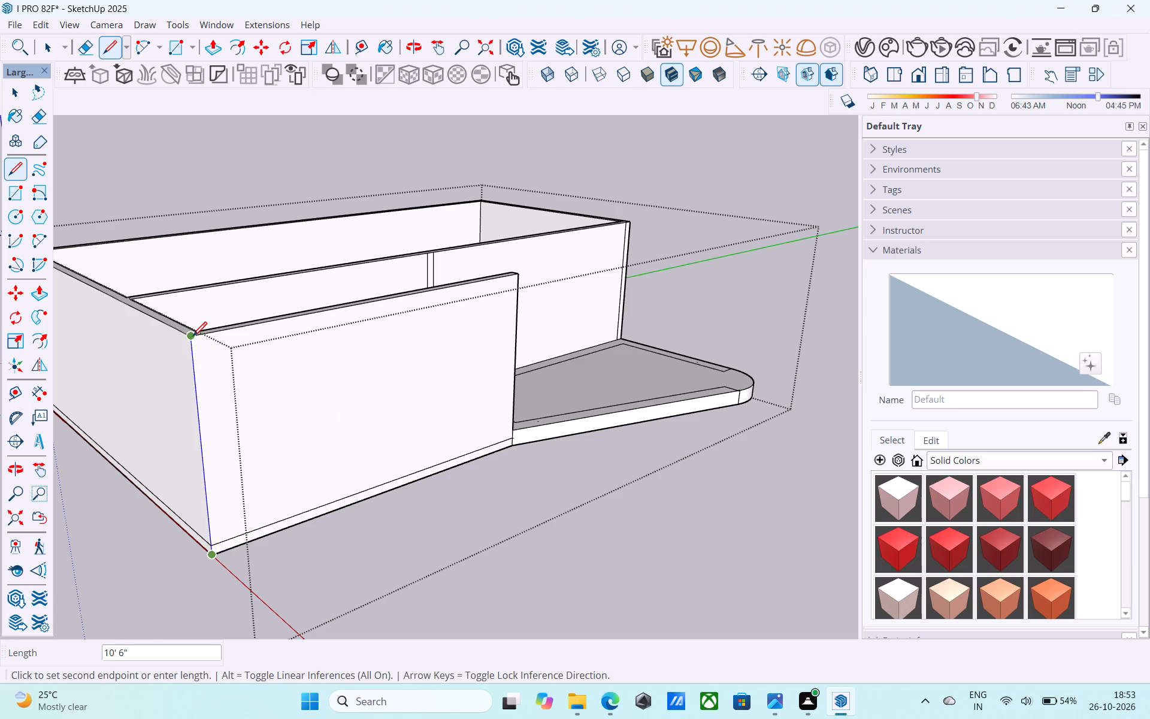
pyautogui.press('space')
# Close the 1F component and return to the main model.
pyautogui.scroll(-11, 291, 327)
pyautogui.moveTo(535, 358); pyautogui.dragTo(376, 379, button='middle')
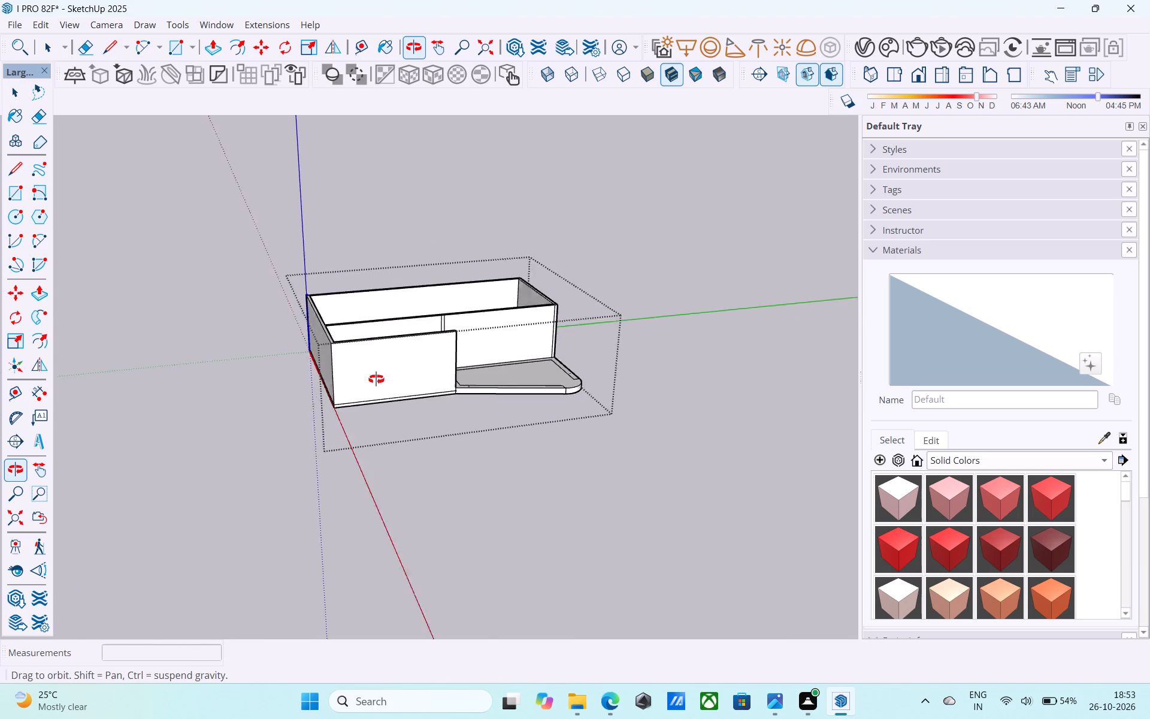
pyautogui.moveTo(376, 379); pyautogui.dragTo(348, 389, button='middle')
pyautogui.scroll(3, 433, 404)
pyautogui.click(467, 457)
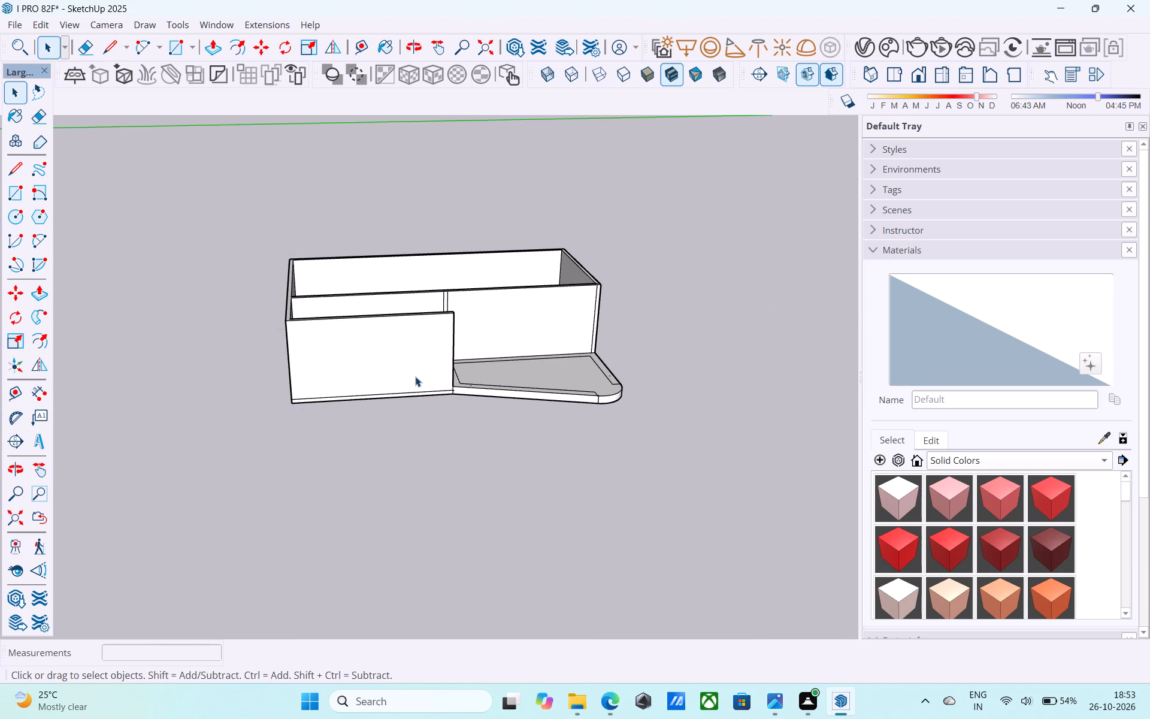
# Copy the 1F component 10' 6" straight up, aligning its bottom front corner with the top corner of the original.
pyautogui.click(413, 374)
pyautogui.press('m')
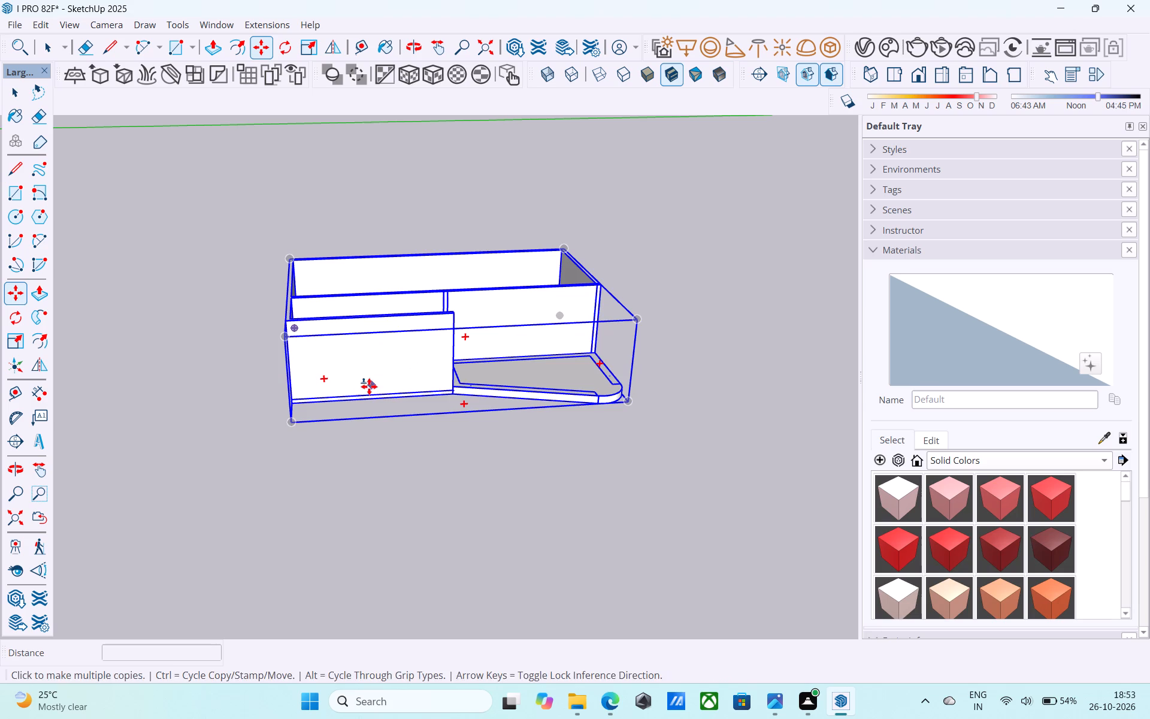
pyautogui.moveTo(369, 386); pyautogui.dragTo(509, 300, button='middle')
pyautogui.scroll(10, 335, 401)
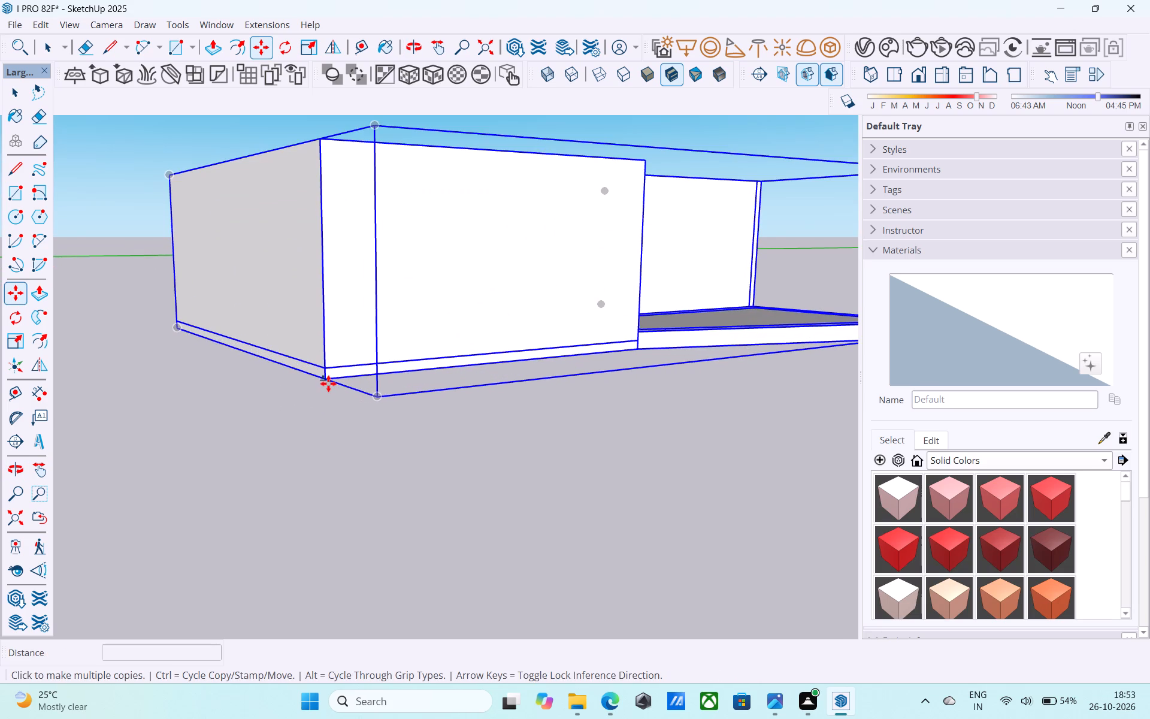
pyautogui.click(328, 383)
pyautogui.scroll(-4, 307, 216)
pyautogui.scroll(-4, 298, 306)
pyautogui.moveTo(304, 319); pyautogui.dragTo(301, 409, button='middle')
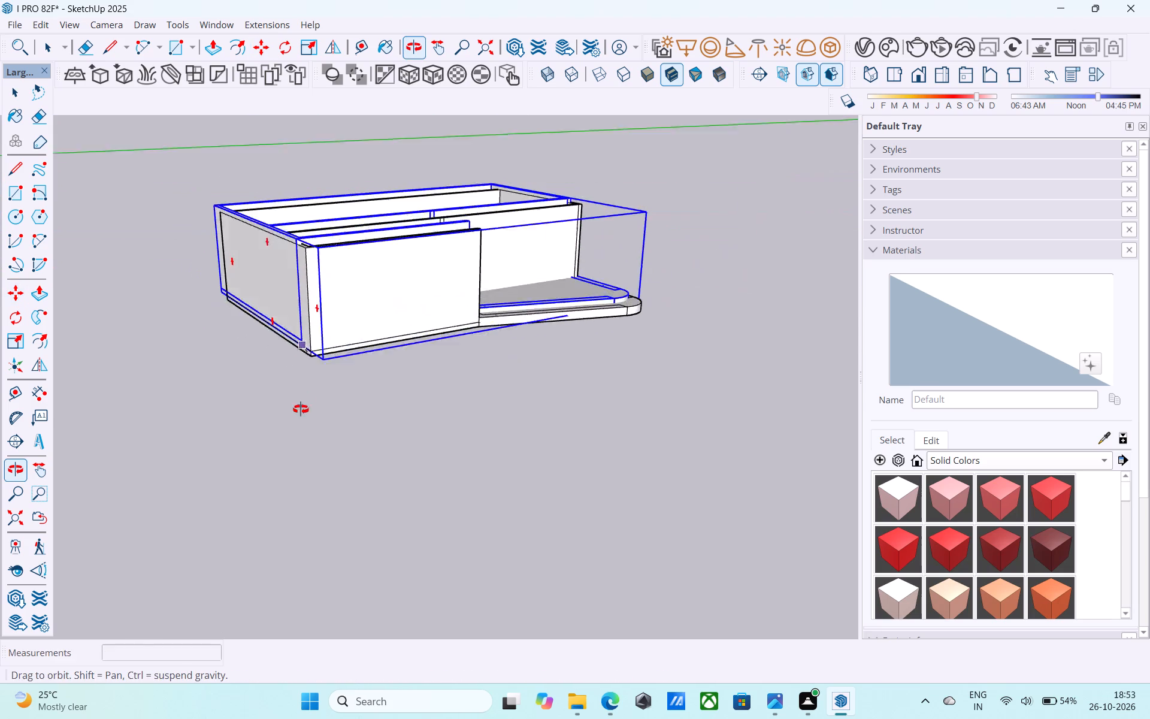
pyautogui.moveTo(301, 409); pyautogui.dragTo(302, 424, button='middle')
pyautogui.scroll(8, 366, 243)
pyautogui.click(249, 329)
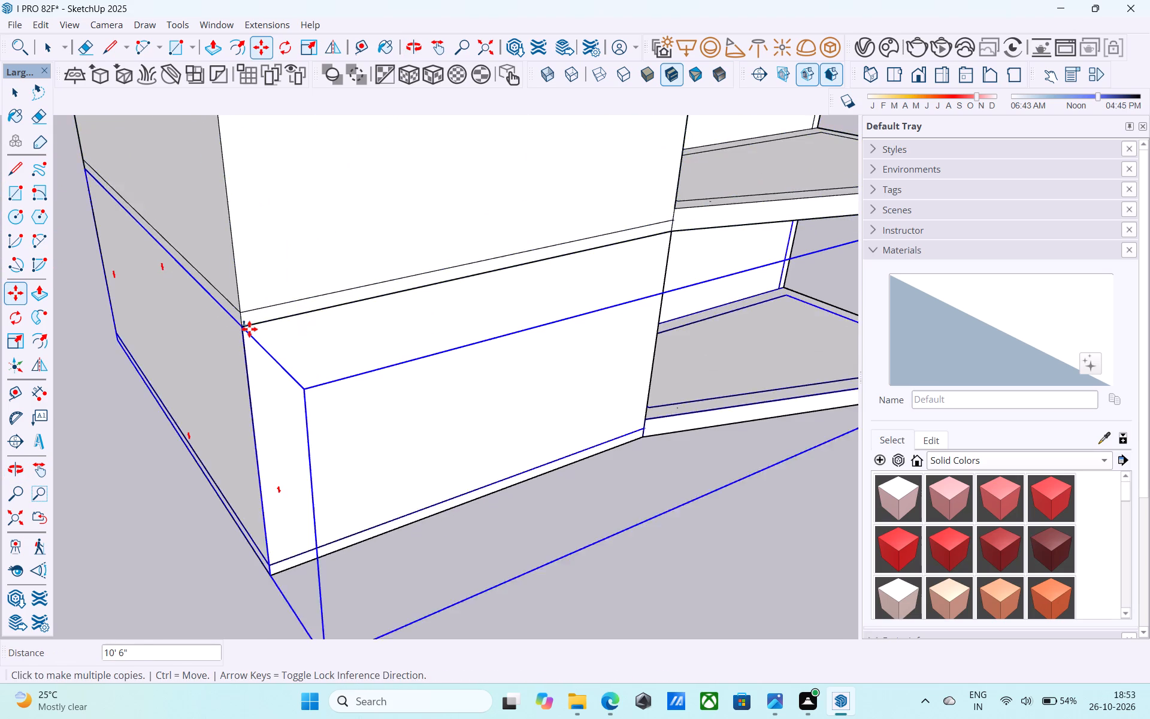
# Place two more copies of 1F above, each with its bottom corner on the top corner of the highest floor.
pyautogui.scroll(-10, 256, 370)
pyautogui.moveTo(280, 363); pyautogui.dragTo(314, 349, button='middle')
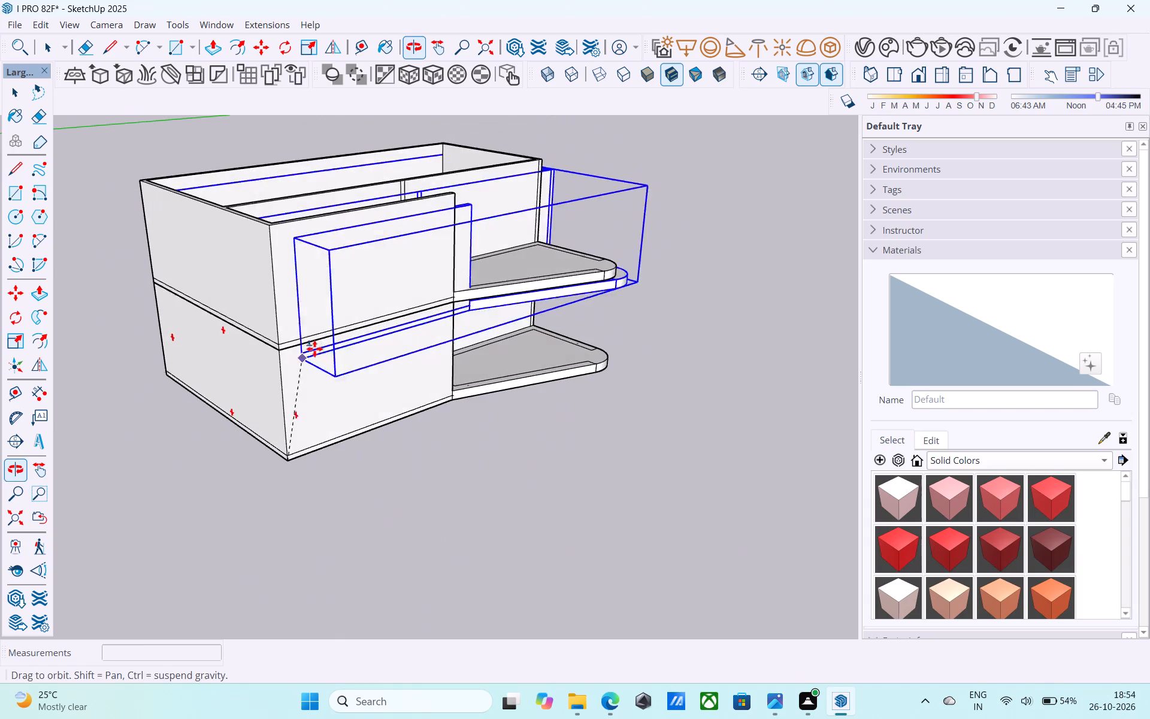
pyautogui.moveTo(314, 349); pyautogui.dragTo(317, 350, button='middle')
pyautogui.click(269, 227)
pyautogui.scroll(-6, 361, 367)
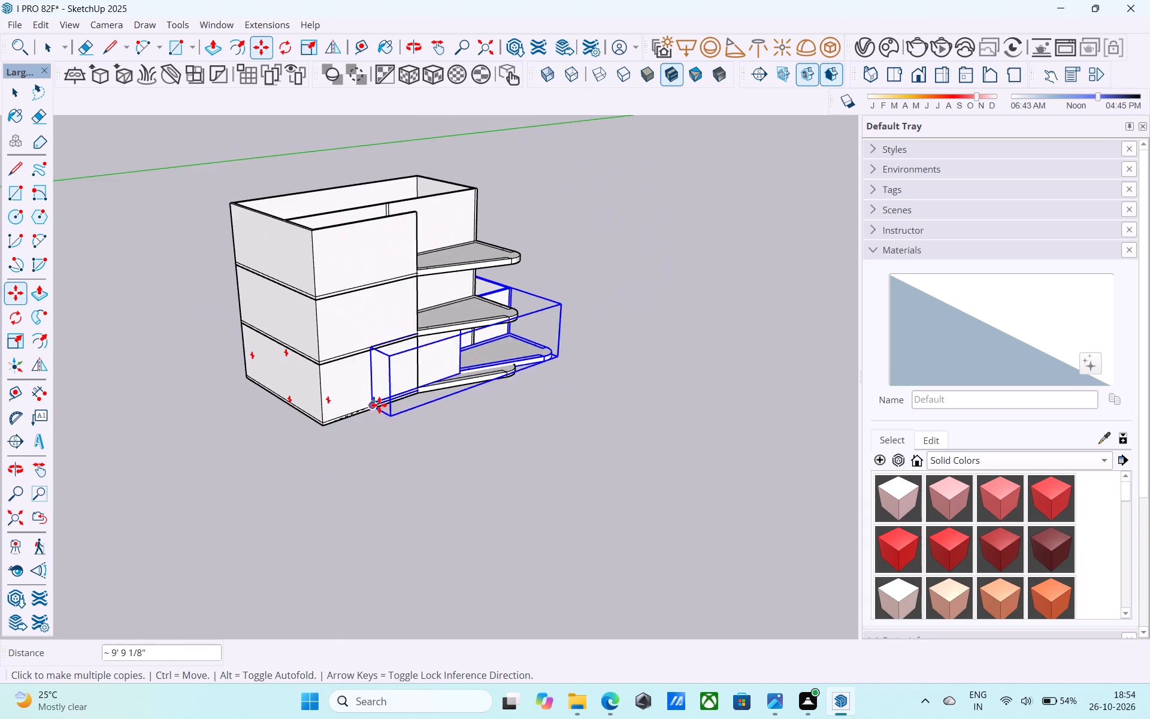
pyautogui.scroll(-5, 386, 416)
pyautogui.moveTo(400, 424); pyautogui.dragTo(268, 376, button='middle')
pyautogui.scroll(9, 343, 303)
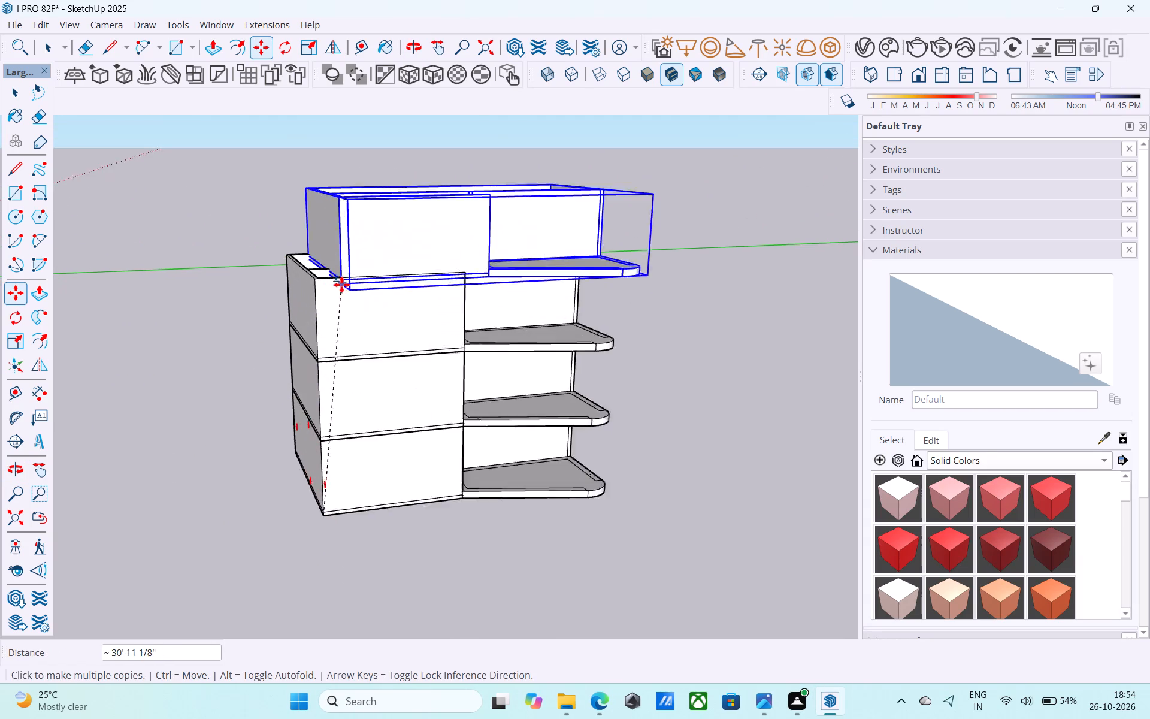
pyautogui.scroll(7, 341, 285)
pyautogui.click(290, 270)
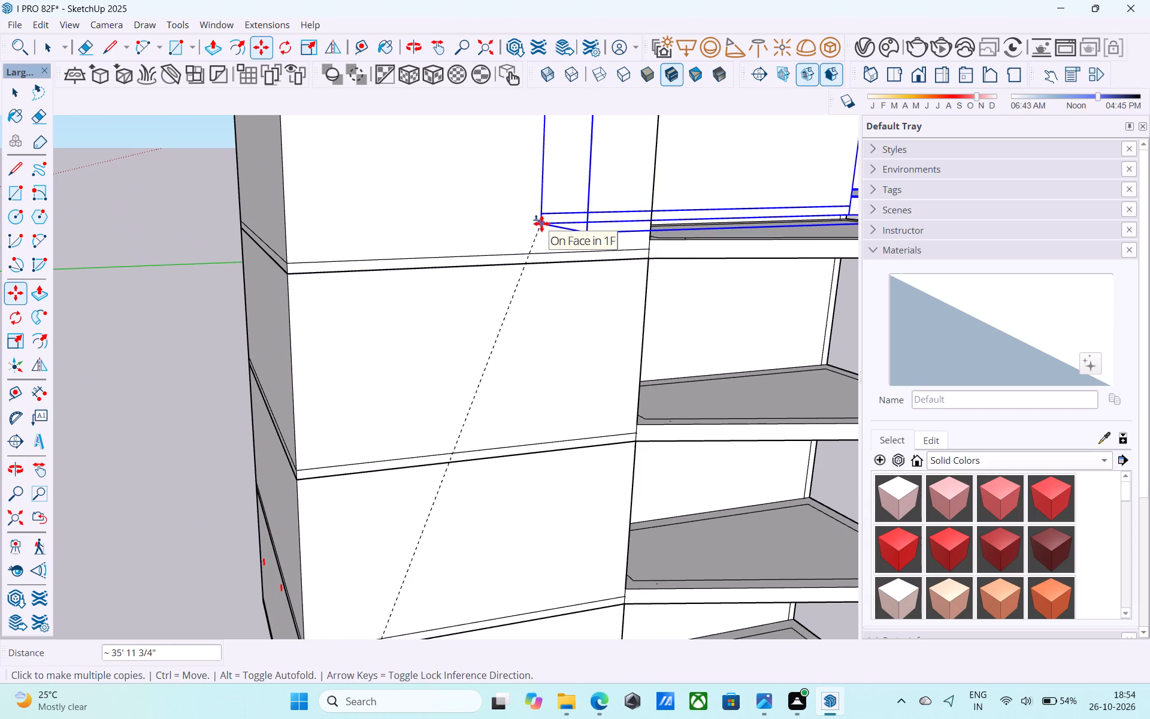
# Place one more copy of 1F on the top corner of the stack as the fifth floor, and end copying.
pyautogui.scroll(-10, 537, 220)
pyautogui.moveTo(419, 195); pyautogui.dragTo(379, 155, button='middle')
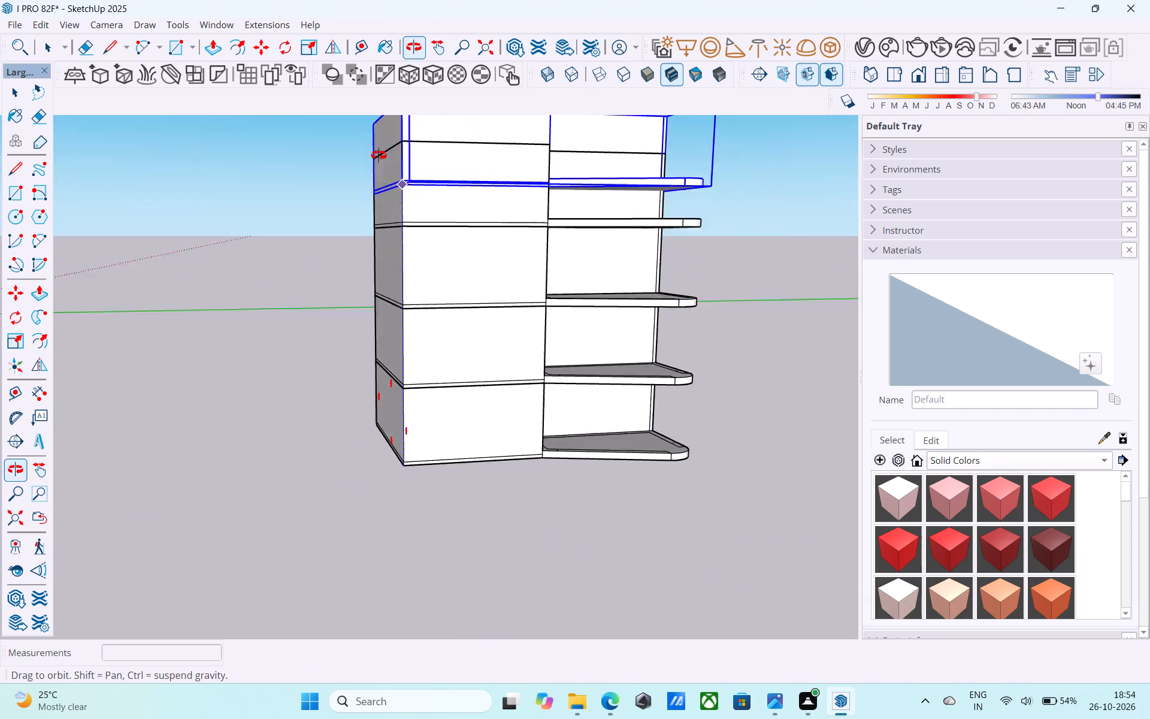
pyautogui.moveTo(379, 155); pyautogui.dragTo(290, 155, button='middle')
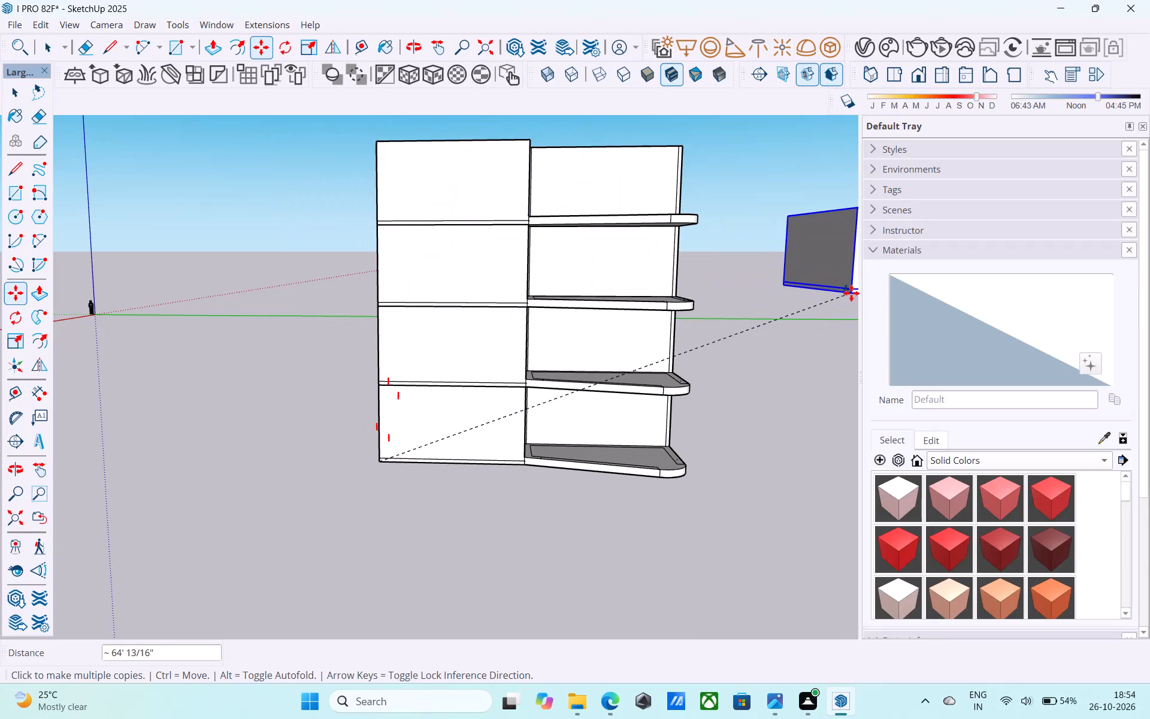
pyautogui.scroll(-7, 846, 295)
pyautogui.moveTo(681, 323); pyautogui.dragTo(640, 480, button='middle')
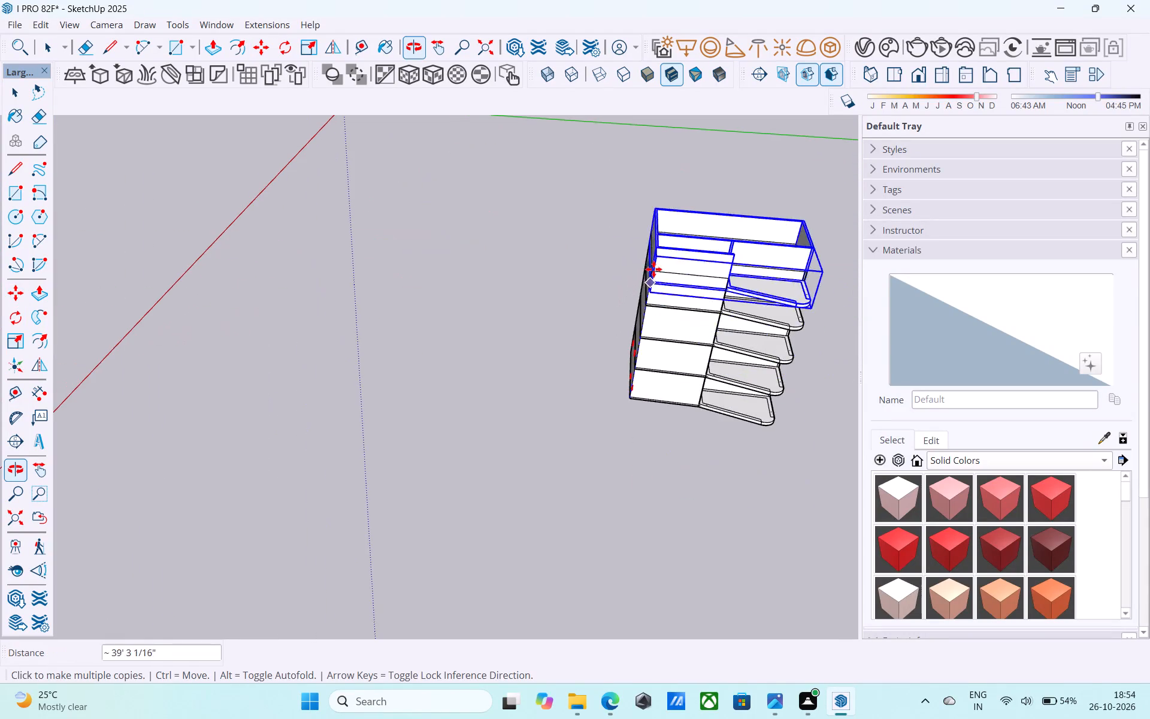
pyautogui.scroll(9, 644, 252)
pyautogui.click(670, 309)
pyautogui.scroll(-9, 410, 315)
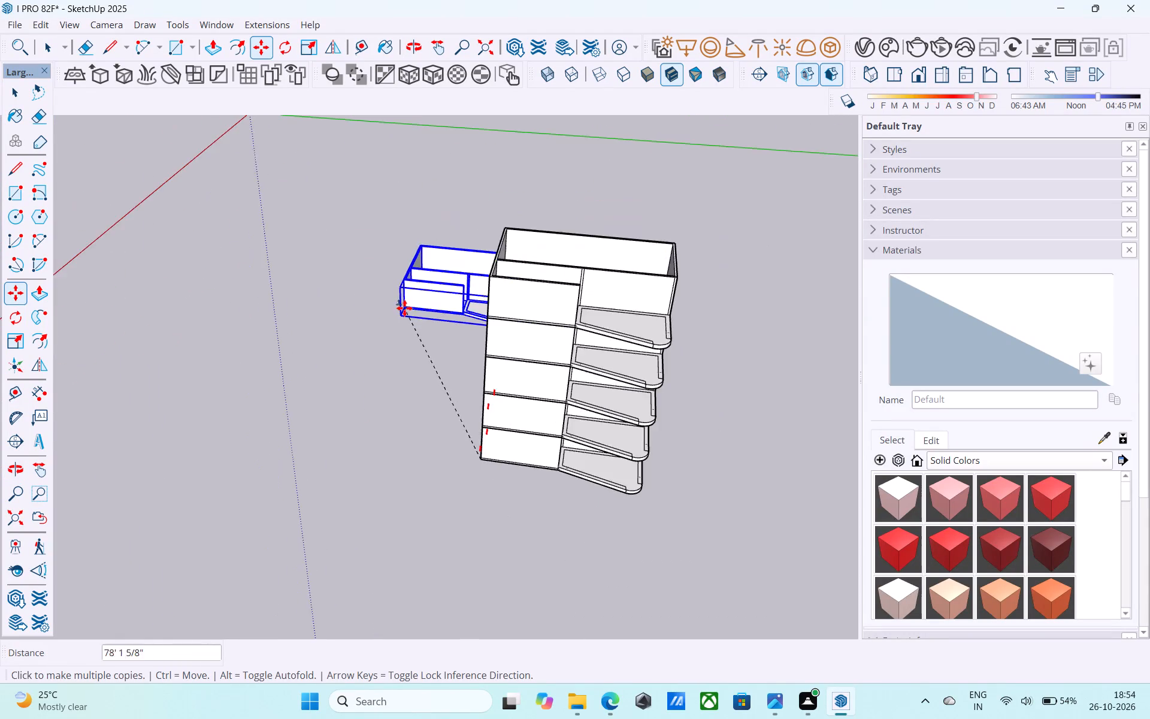
pyautogui.scroll(-4, 404, 308)
pyautogui.moveTo(528, 309); pyautogui.dragTo(477, 198, button='middle')
pyautogui.scroll(11, 496, 226)
pyautogui.press('space')
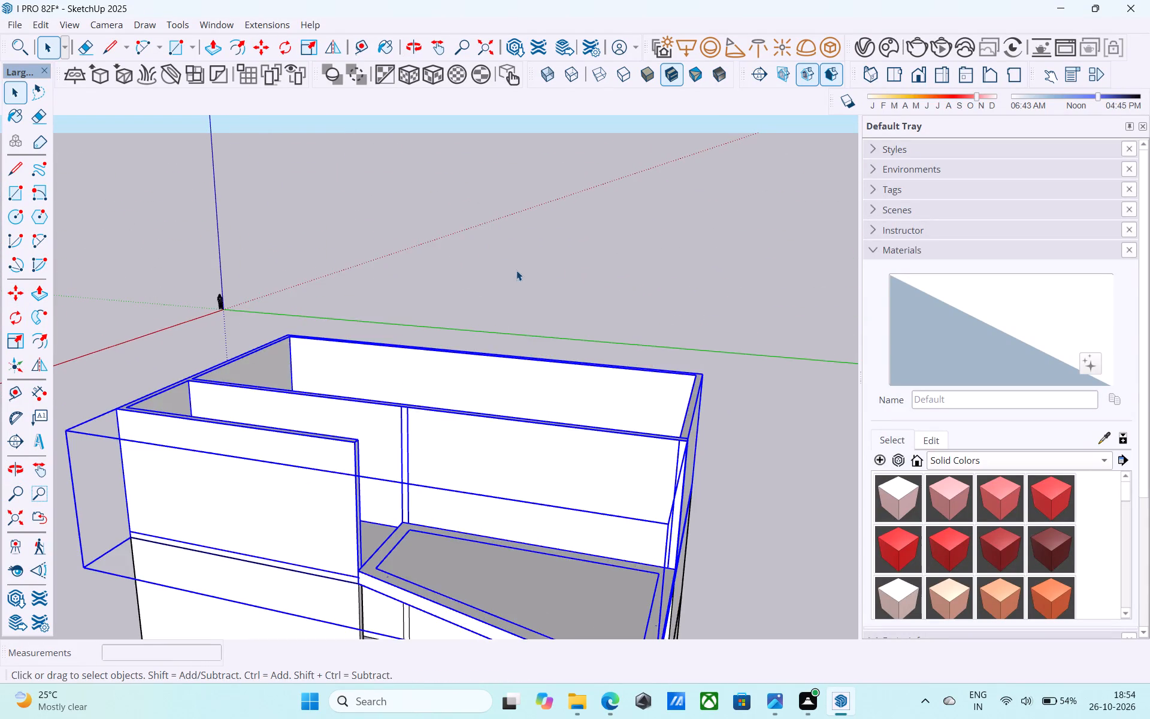
# Examine the five-storey stack from below, above and the front.
pyautogui.scroll(-6, 516, 270)
pyautogui.moveTo(517, 285); pyautogui.dragTo(513, 258, button='middle')
pyautogui.moveTo(533, 437); pyautogui.dragTo(546, 383, button='middle')
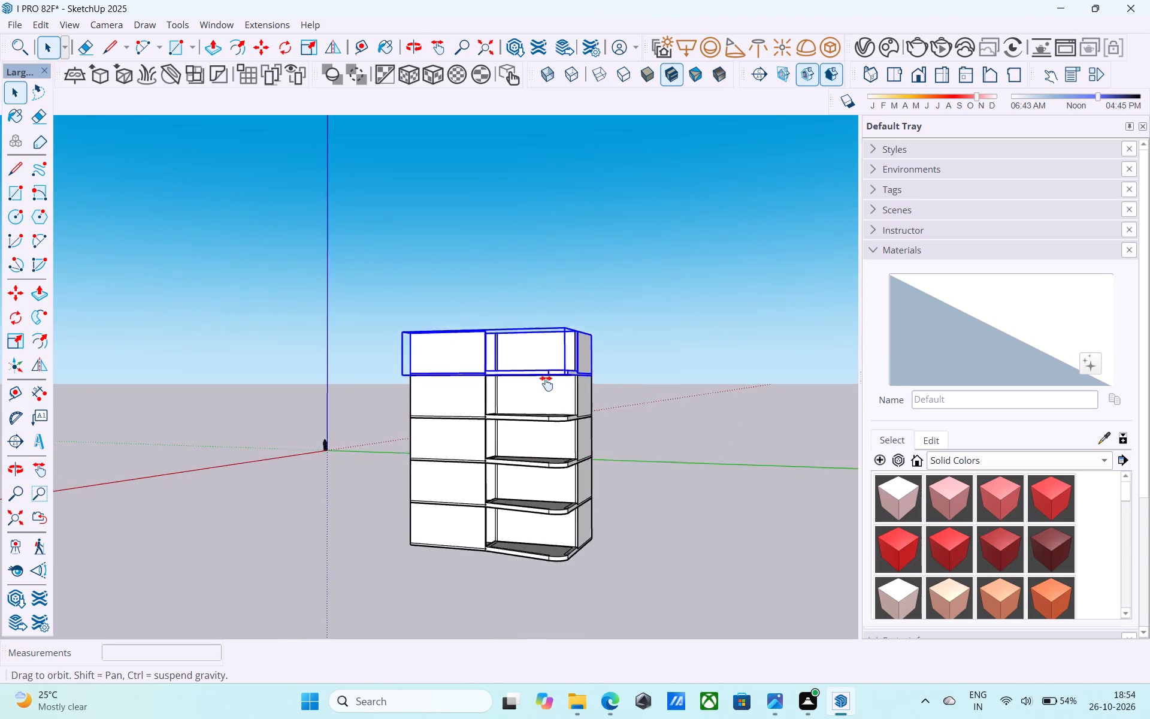
pyautogui.moveTo(546, 383); pyautogui.dragTo(611, 309, button='middle')
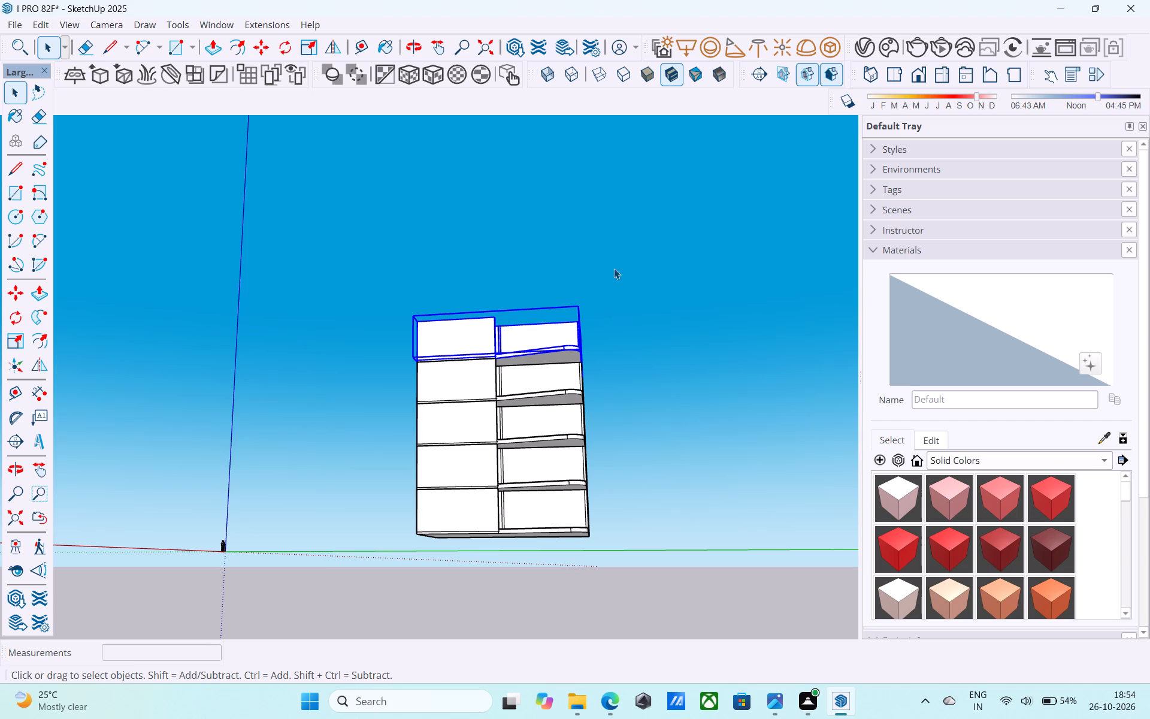
pyautogui.scroll(-5, 646, 252)
pyautogui.moveTo(646, 253); pyautogui.dragTo(622, 274, button='middle')
pyautogui.scroll(4, 622, 274)
pyautogui.scroll(-5, 622, 274)
pyautogui.moveTo(606, 330); pyautogui.dragTo(579, 438, button='middle')
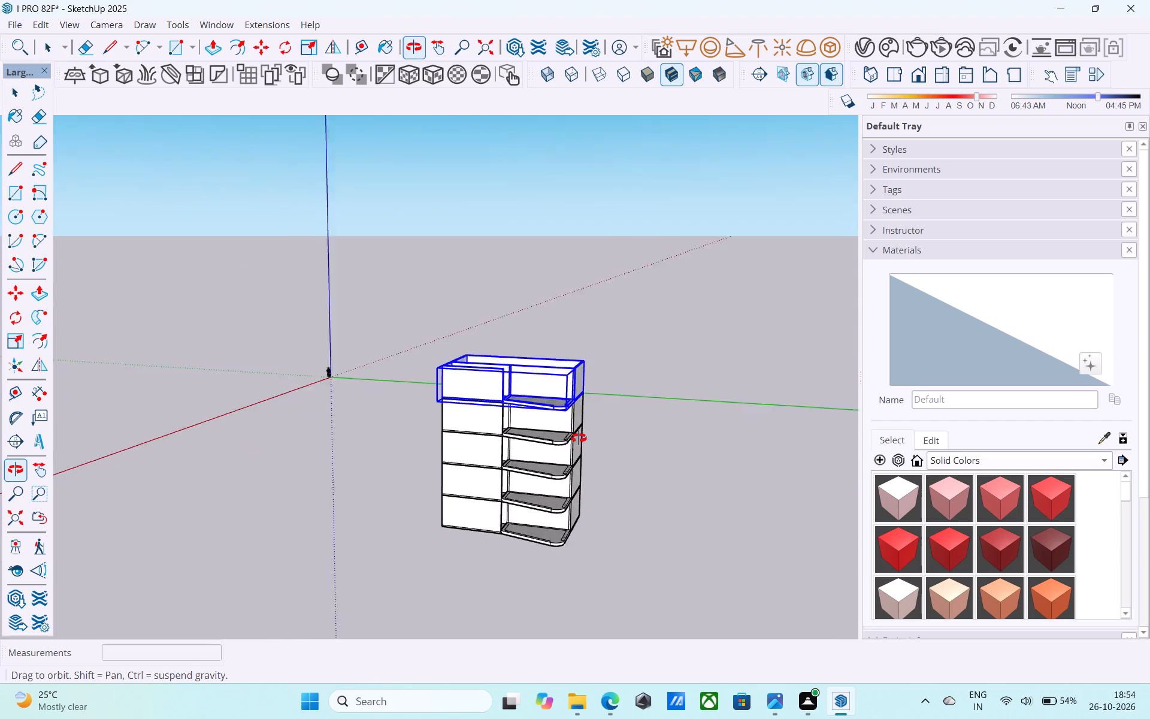
pyautogui.moveTo(579, 438); pyautogui.dragTo(590, 410, button='middle')
pyautogui.scroll(-5, 619, 350)
pyautogui.scroll(14, 544, 461)
pyautogui.scroll(-7, 317, 448)
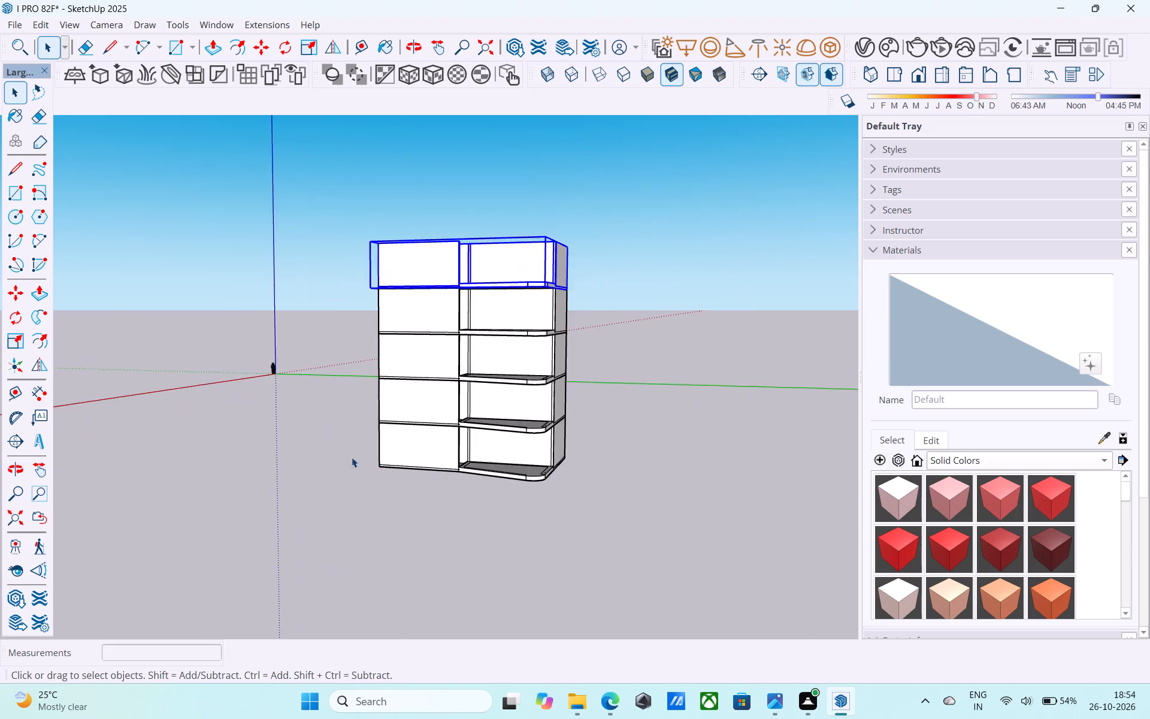
# Open the lowest 1F copy in the stack for editing.
pyautogui.scroll(6, 519, 446)
pyautogui.doubleClick(356, 431)
pyautogui.tripleClick(380, 376)
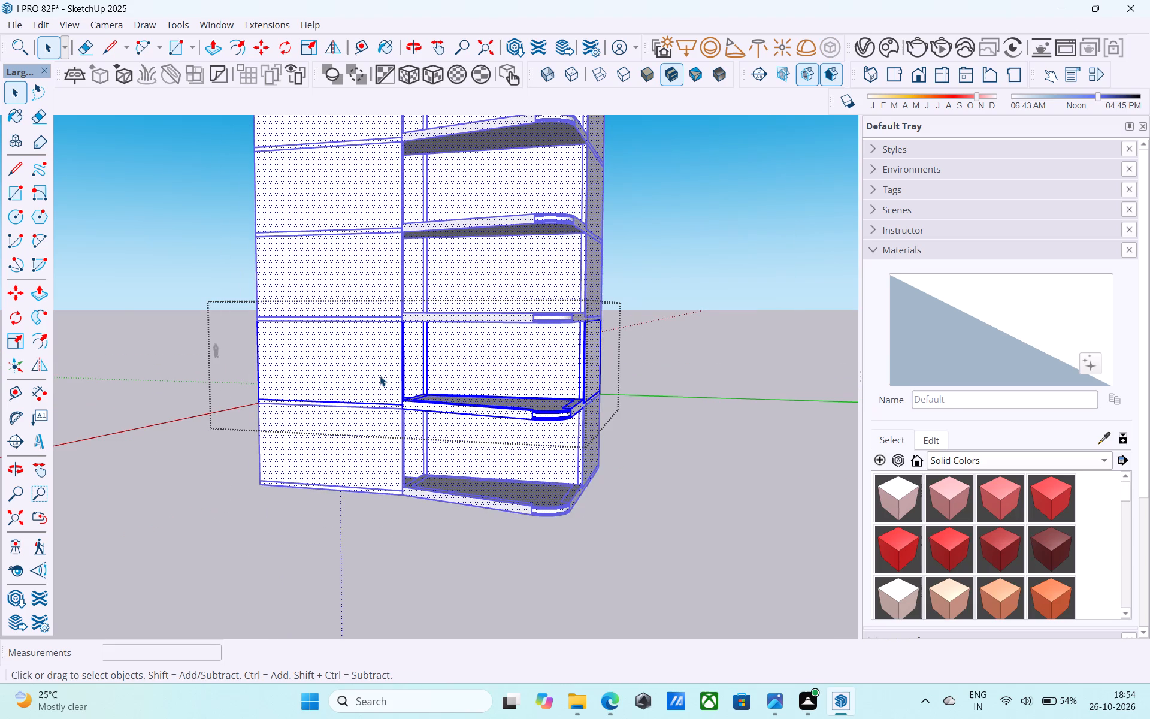
pyautogui.click(380, 376)
pyautogui.doubleClick(367, 358)
pyautogui.doubleClick(363, 424)
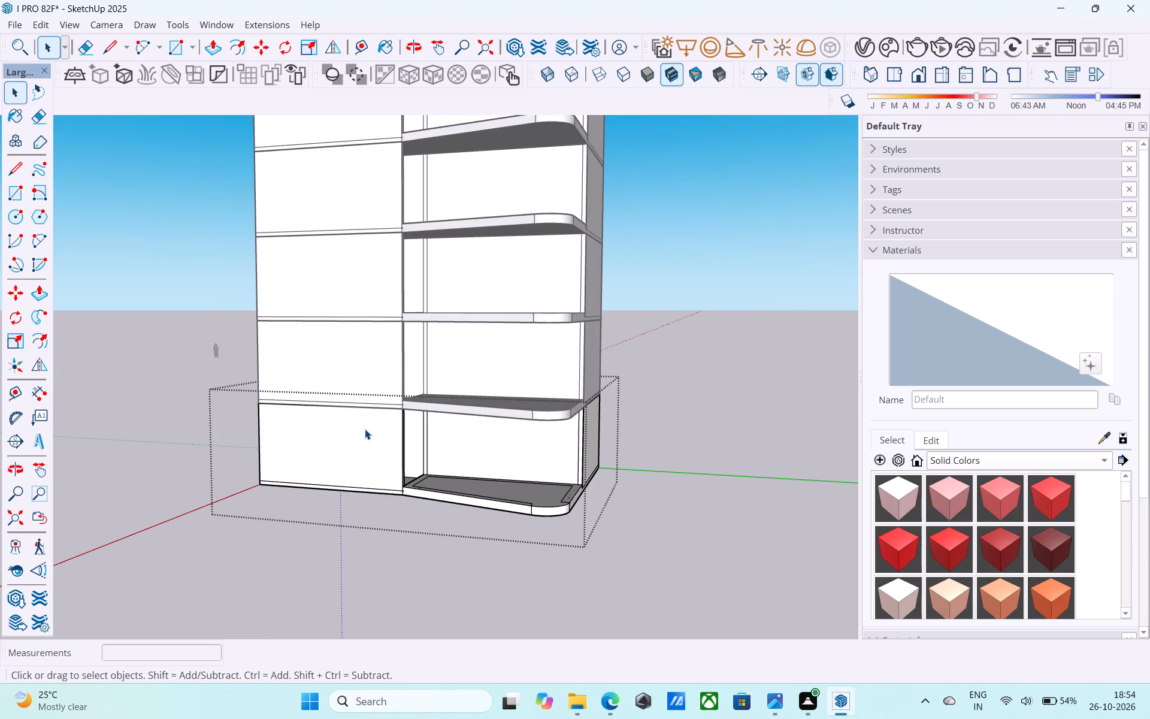
pyautogui.click(365, 429)
# Push/Pull the balcony slab's vertical side face that borders the room 19' across the room floor to the opposite wall.
pyautogui.scroll(-8, 417, 433)
pyautogui.moveTo(423, 446); pyautogui.dragTo(402, 431, button='middle')
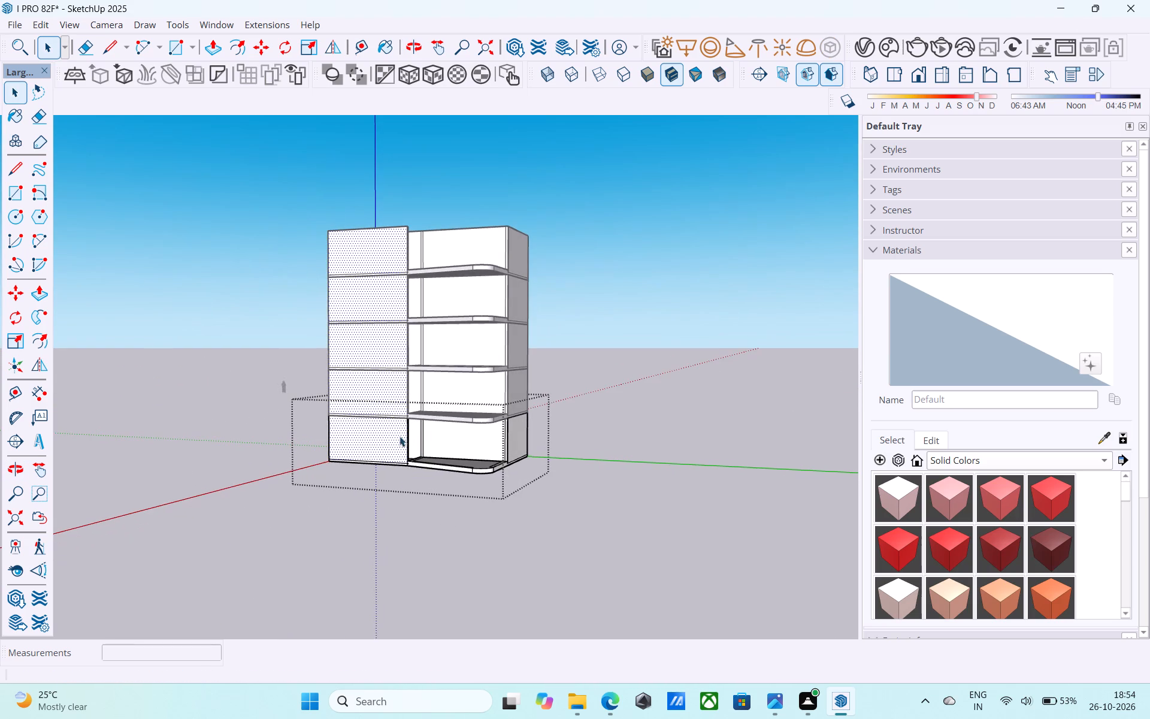
pyautogui.scroll(8, 400, 440)
pyautogui.moveTo(407, 440); pyautogui.dragTo(898, 393, button='middle')
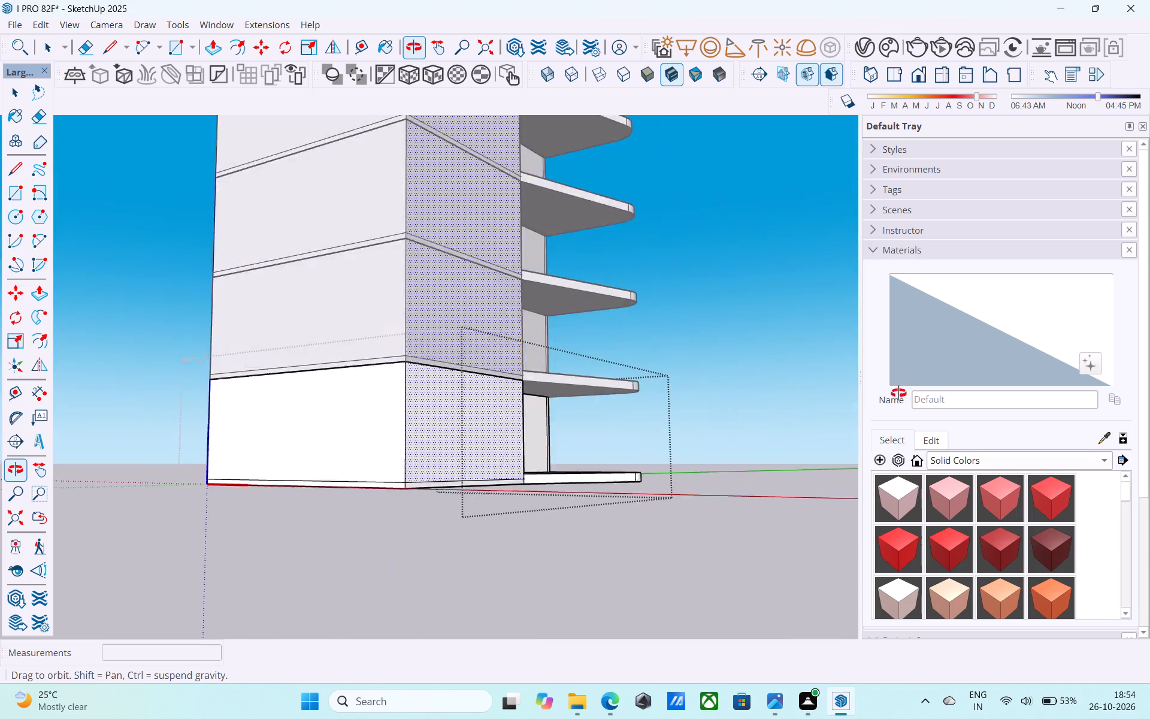
pyautogui.moveTo(898, 393); pyautogui.dragTo(373, 472, button='middle')
pyautogui.scroll(10, 456, 490)
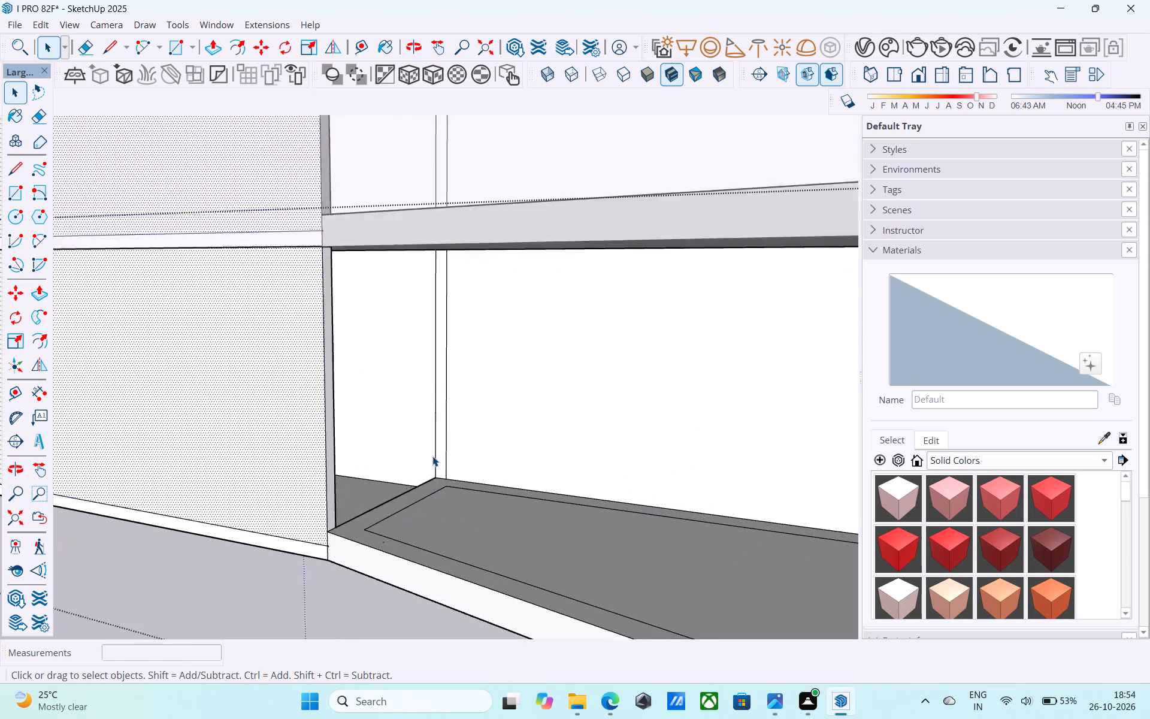
pyautogui.scroll(1, 432, 456)
pyautogui.moveTo(432, 455); pyautogui.dragTo(408, 454, button='middle')
pyautogui.scroll(-12, 426, 440)
pyautogui.moveTo(405, 448); pyautogui.dragTo(344, 467, button='middle')
pyautogui.scroll(20, 353, 457)
pyautogui.scroll(4, 353, 457)
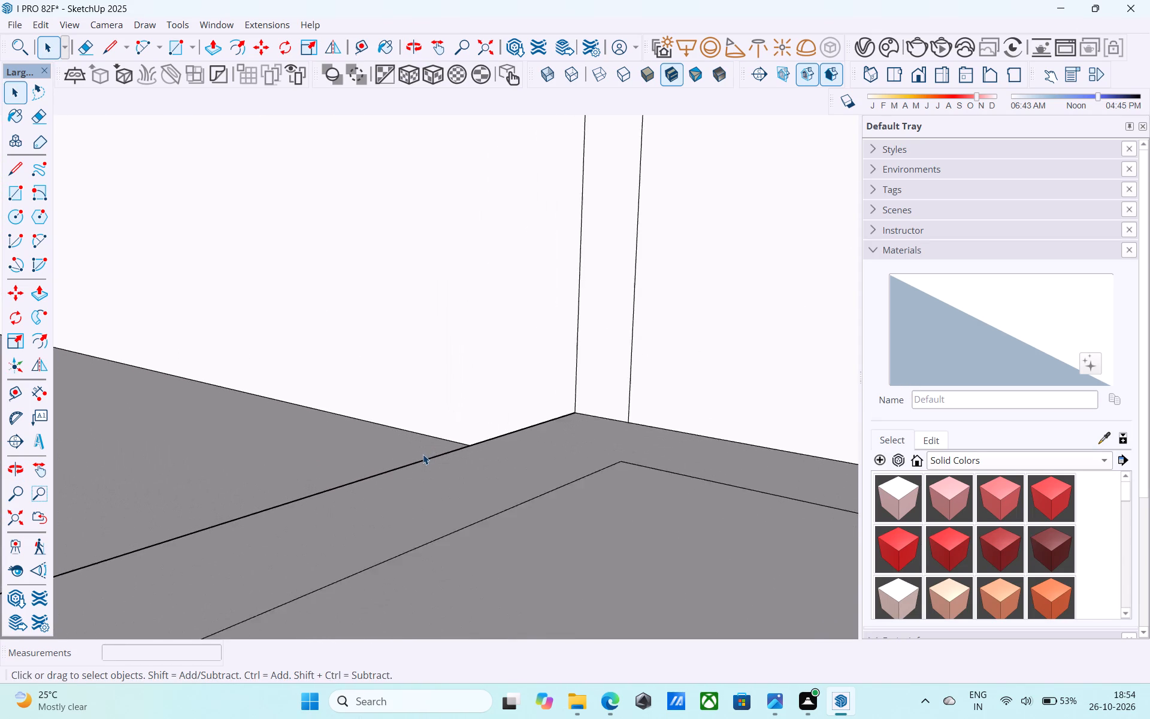
pyautogui.scroll(12, 423, 454)
pyautogui.moveTo(606, 452); pyautogui.dragTo(842, 448, button='middle')
pyautogui.moveTo(773, 420); pyautogui.dragTo(589, 417, button='middle')
pyautogui.click(797, 402)
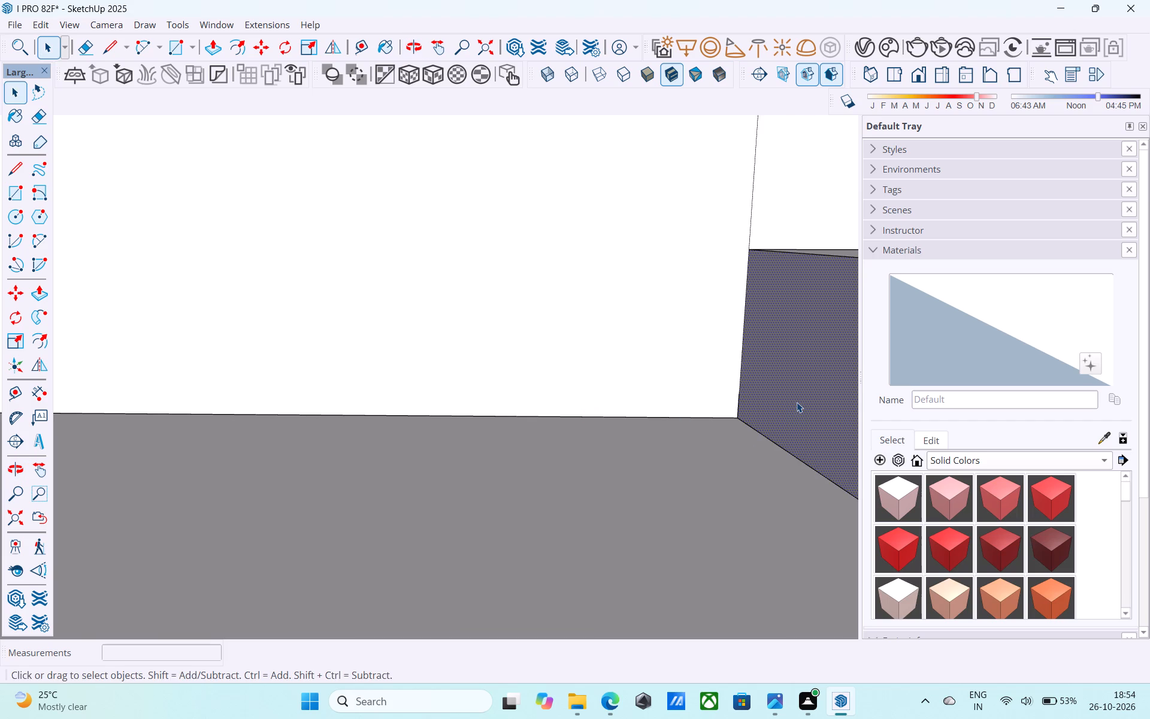
pyautogui.press('p')
pyautogui.click(797, 402)
pyautogui.scroll(-6, 718, 391)
pyautogui.moveTo(688, 391); pyautogui.dragTo(269, 330, button='middle')
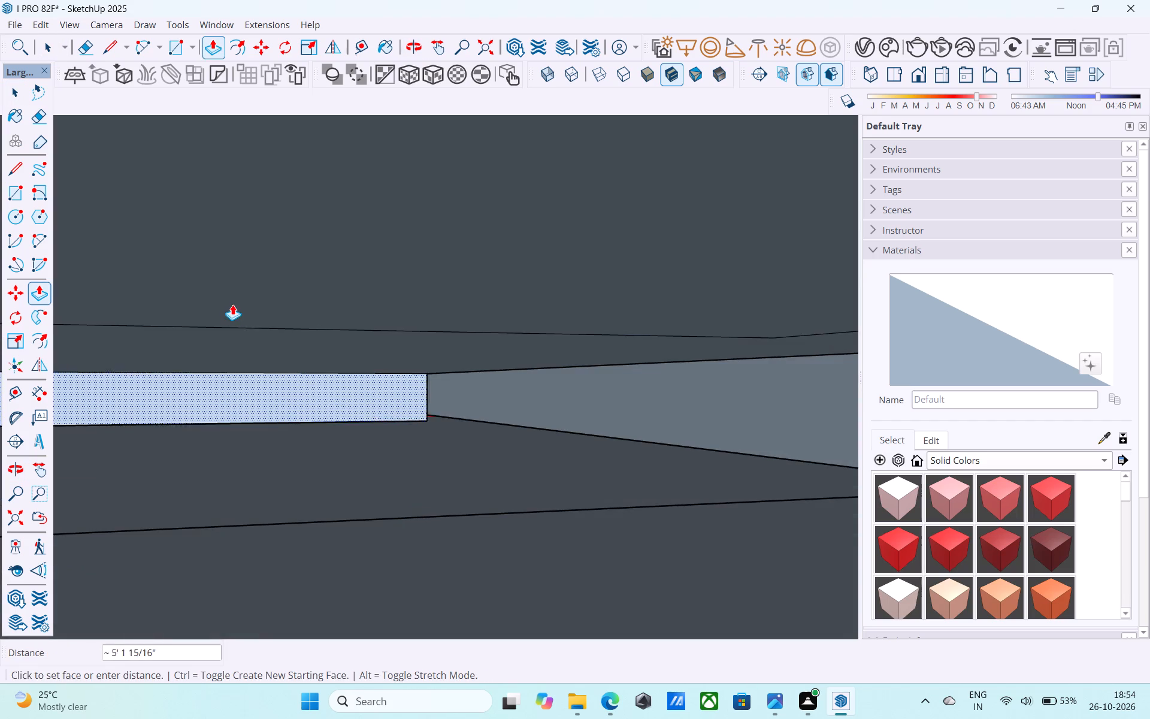
pyautogui.moveTo(234, 304); pyautogui.dragTo(232, 355, button='middle')
pyautogui.click(199, 194)
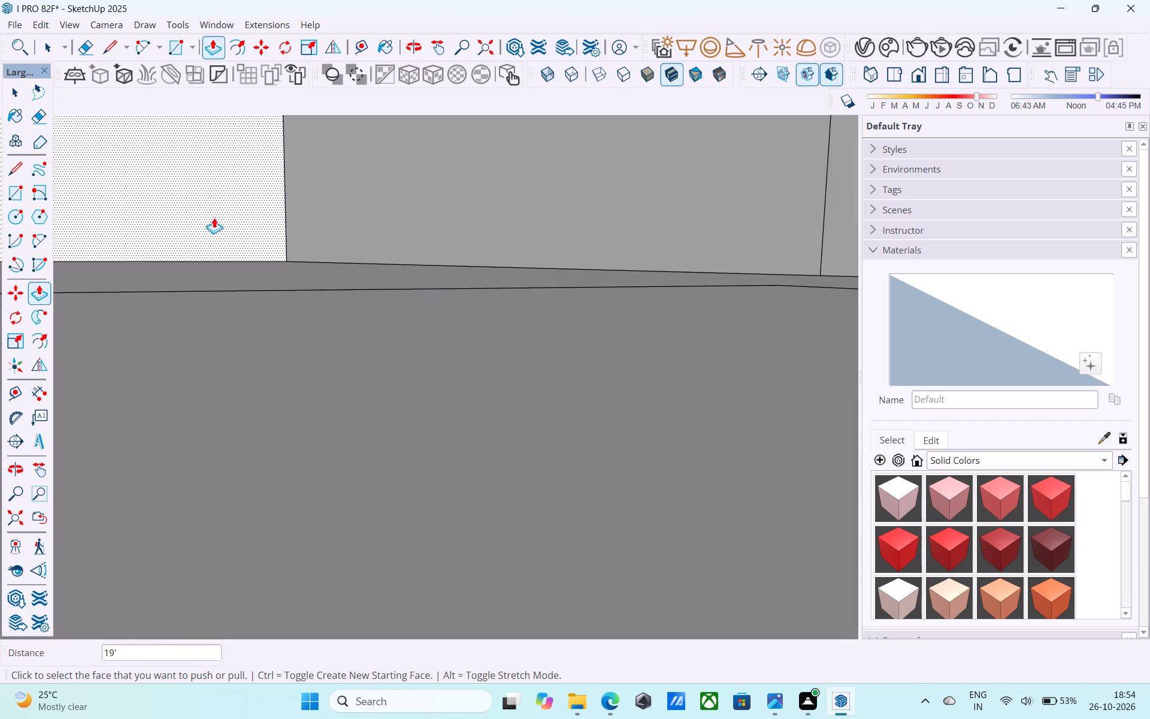
# Examine the extended room floor and the rounded balcony slab of the lowest storey.
pyautogui.scroll(-5, 220, 227)
pyautogui.moveTo(222, 233); pyautogui.dragTo(385, 313, button='middle')
pyautogui.scroll(-18, 388, 318)
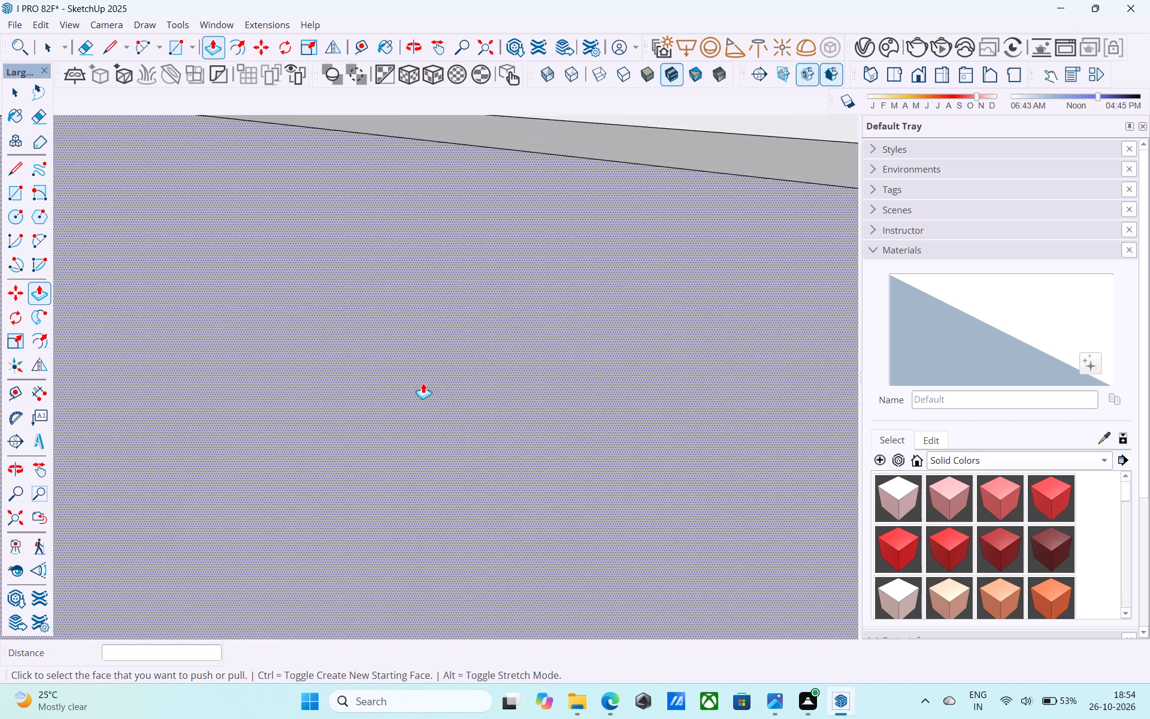
pyautogui.scroll(1, 423, 383)
pyautogui.scroll(-9, 423, 383)
pyautogui.scroll(1, 420, 382)
pyautogui.scroll(-11, 419, 382)
pyautogui.scroll(1, 413, 371)
pyautogui.scroll(-20, 413, 371)
pyautogui.scroll(-3, 413, 371)
pyautogui.scroll(1, 402, 359)
pyautogui.scroll(-4, 402, 359)
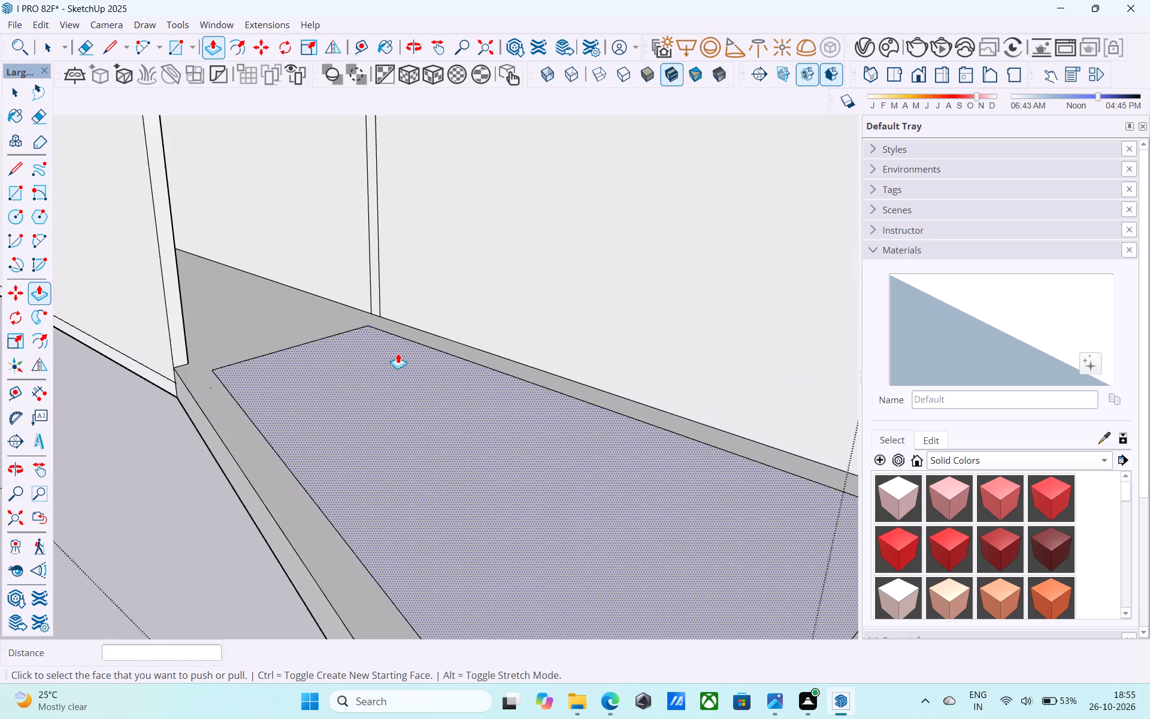
pyautogui.scroll(1, 396, 355)
pyautogui.scroll(-5, 398, 353)
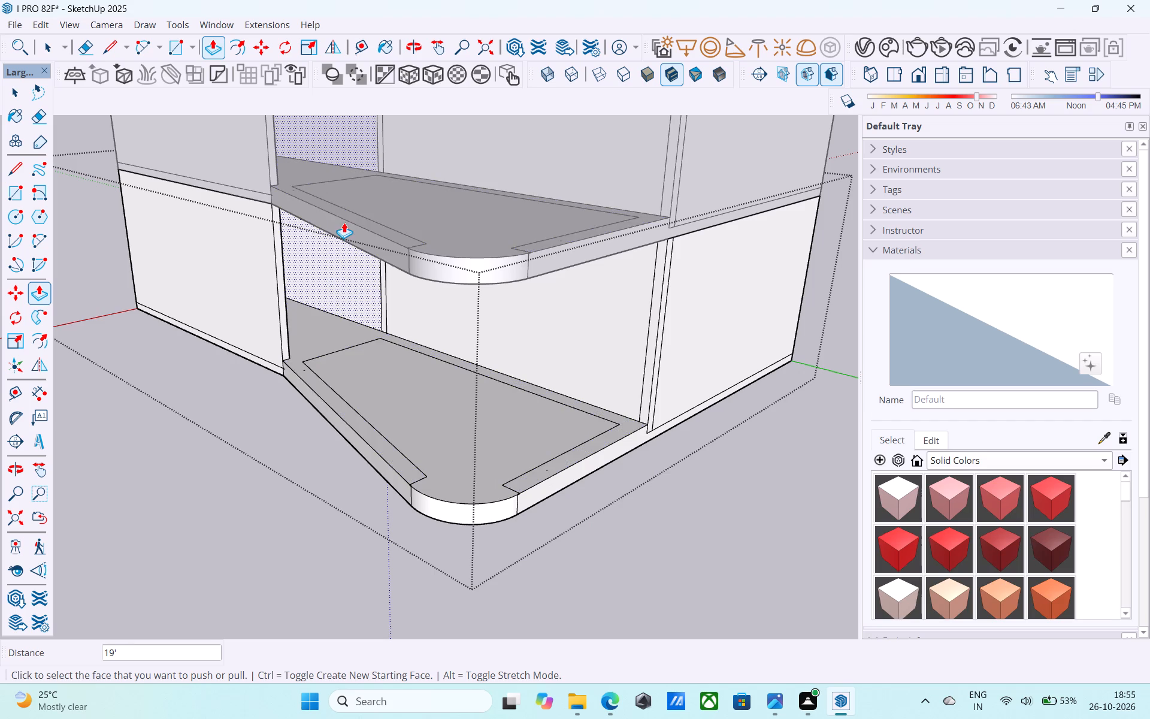
# Examine the lowest storey's floor and rounded balcony slab together with the storeys above it.
pyautogui.scroll(1, 329, 217)
pyautogui.scroll(-9, 382, 264)
pyautogui.moveTo(393, 324); pyautogui.dragTo(486, 326, button='middle')
pyautogui.moveTo(364, 336); pyautogui.dragTo(443, 268, button='middle')
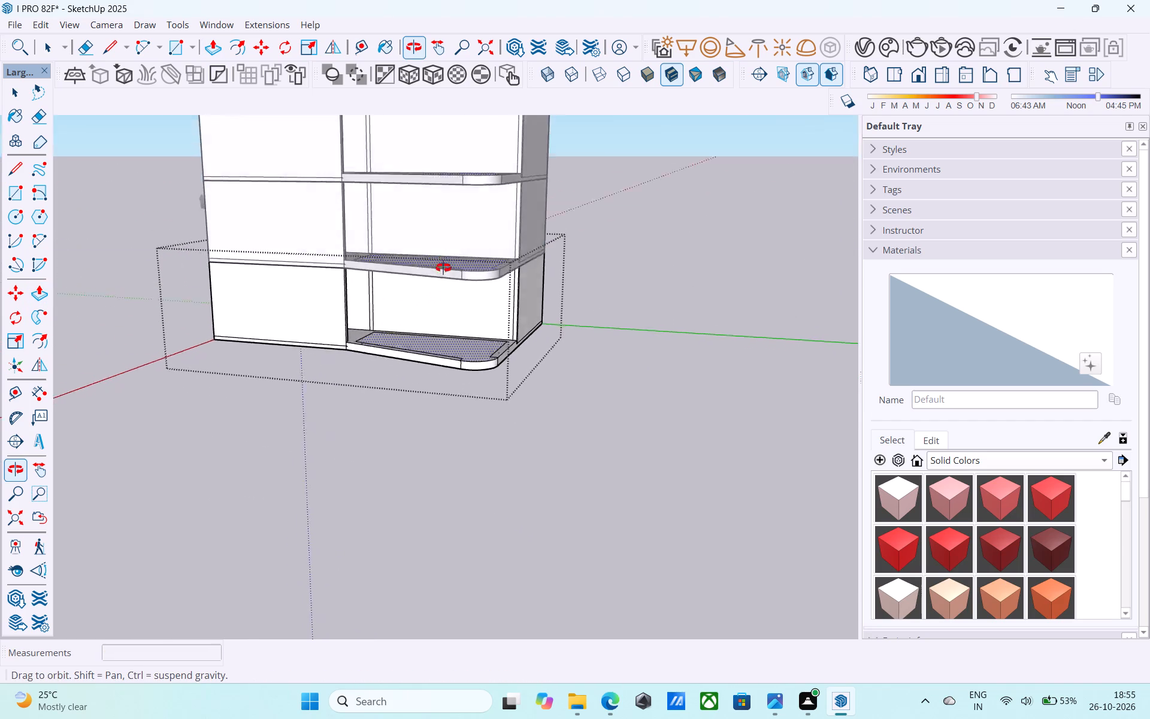
pyautogui.moveTo(443, 268); pyautogui.dragTo(470, 393, button='middle')
pyautogui.scroll(6, 470, 392)
pyautogui.scroll(-6, 471, 367)
pyautogui.keyDown('shift'); pyautogui.moveTo(471, 367); pyautogui.dragTo(443, 364, button='middle'); pyautogui.keyUp('shift')
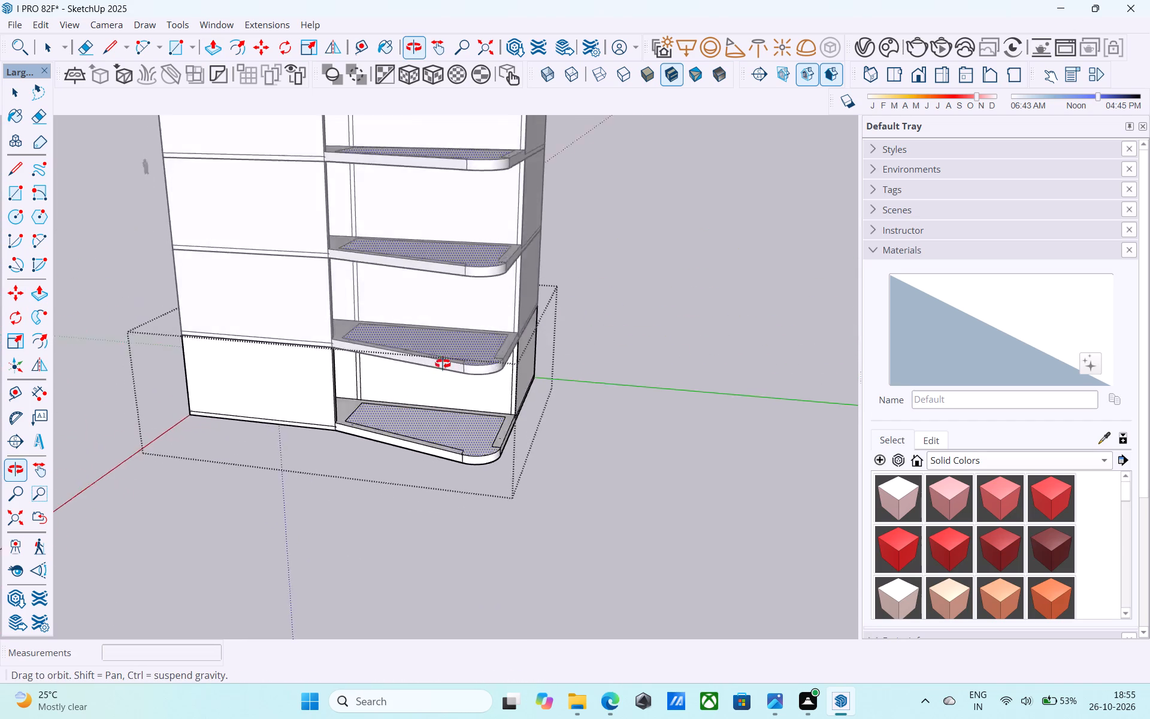
pyautogui.keyDown('shift'); pyautogui.moveTo(443, 364); pyautogui.dragTo(443, 345, button='middle'); pyautogui.keyUp('shift')
pyautogui.scroll(6, 443, 345)
pyautogui.moveTo(488, 407); pyautogui.dragTo(461, 363, button='middle')
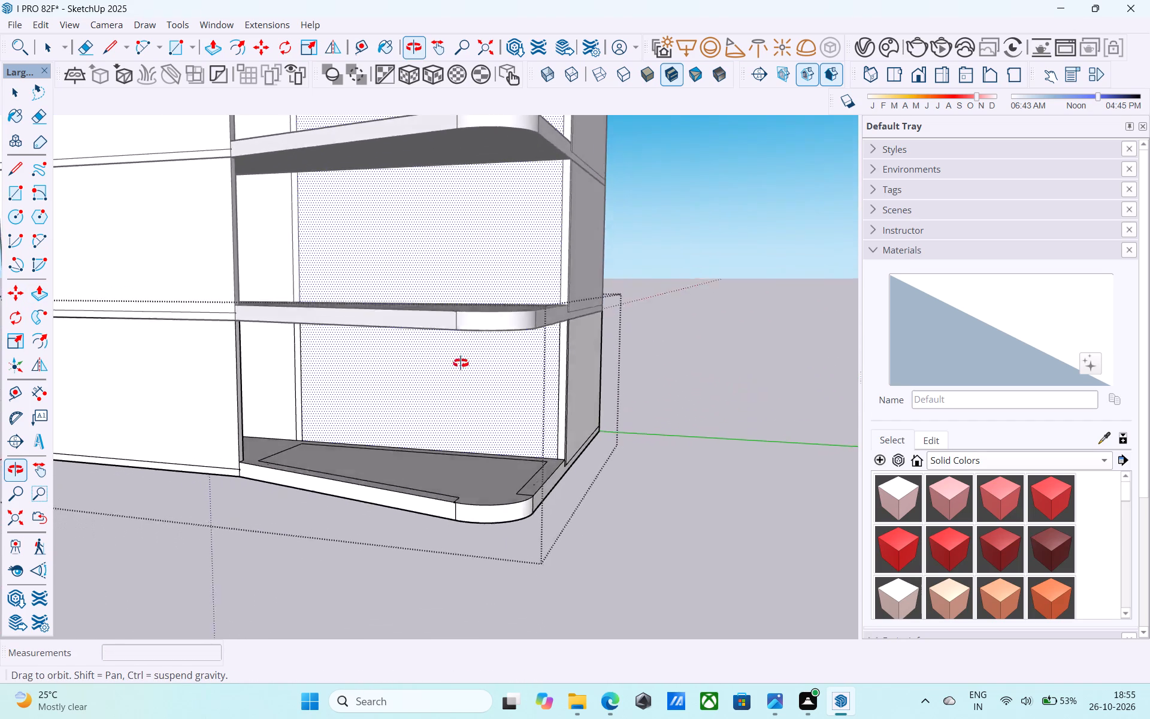
pyautogui.moveTo(461, 363); pyautogui.dragTo(444, 416, button='middle')
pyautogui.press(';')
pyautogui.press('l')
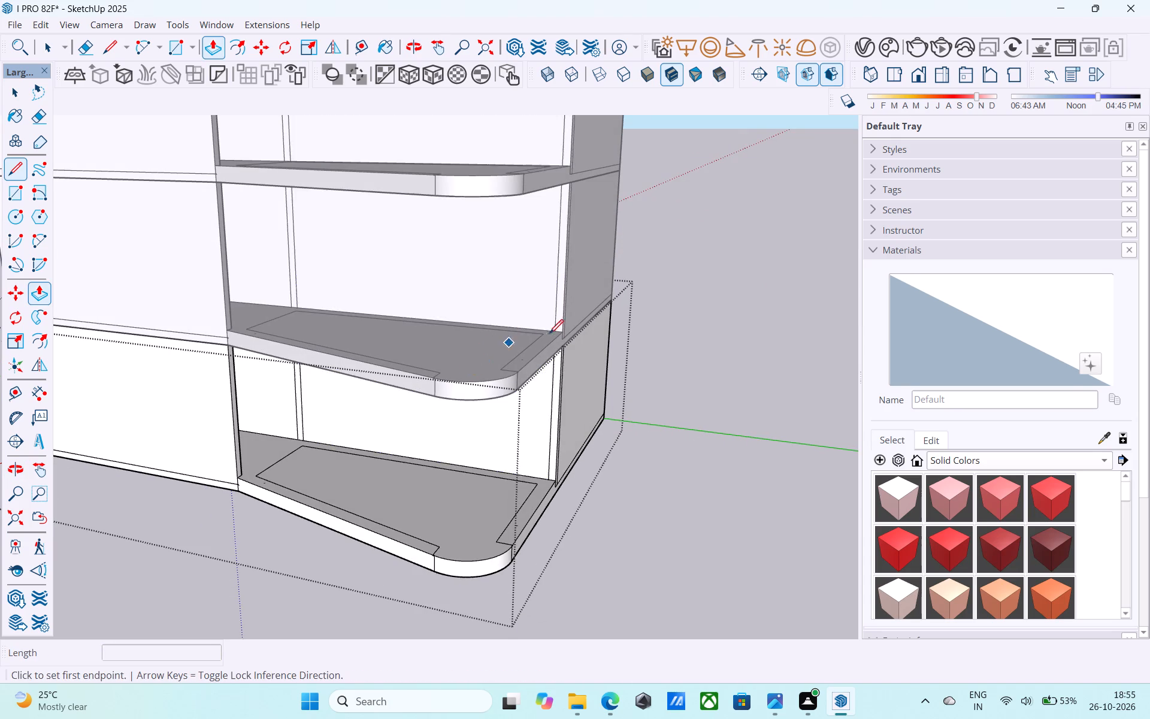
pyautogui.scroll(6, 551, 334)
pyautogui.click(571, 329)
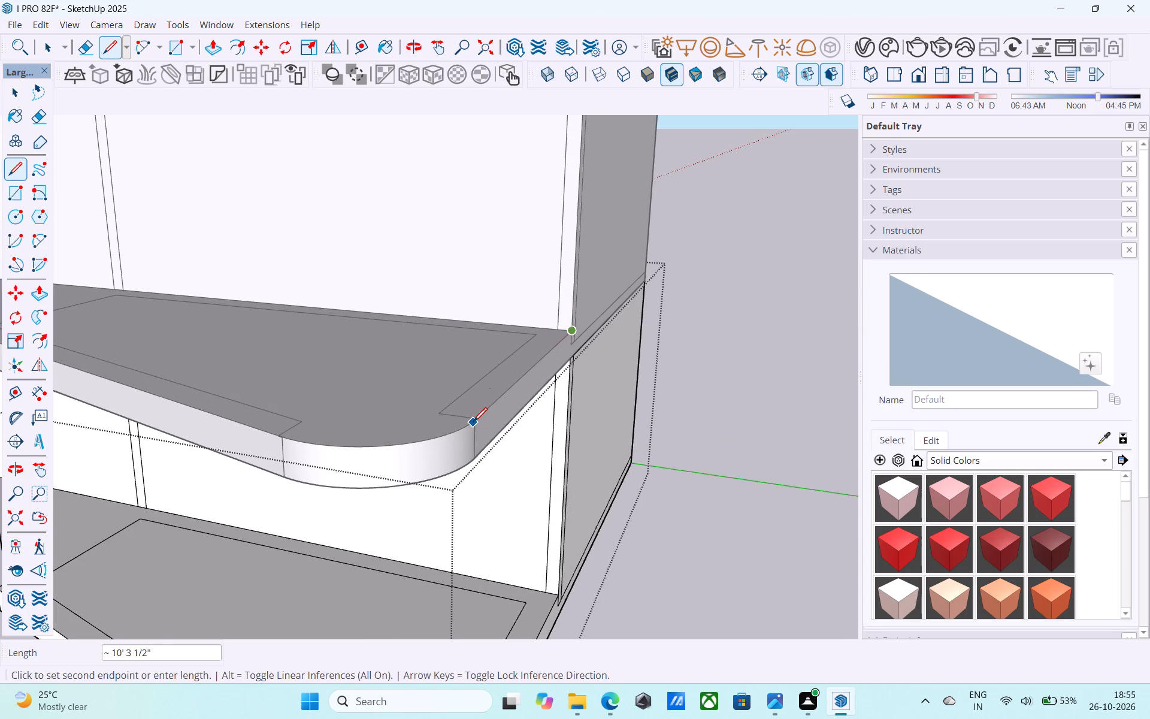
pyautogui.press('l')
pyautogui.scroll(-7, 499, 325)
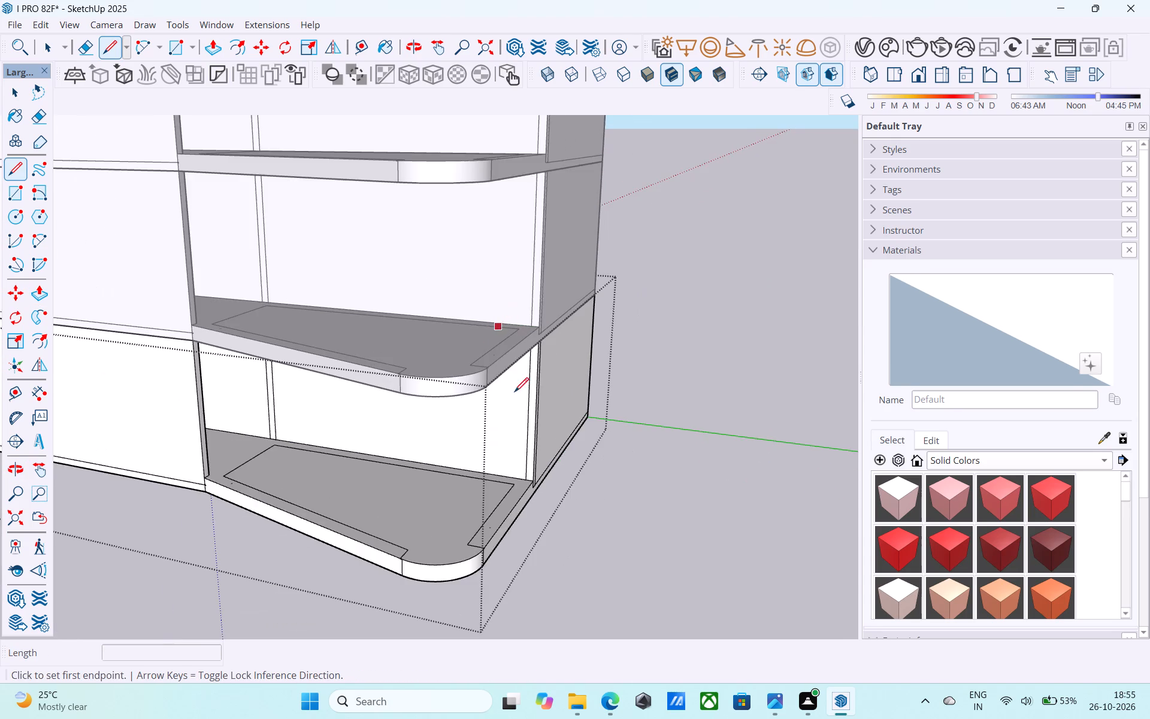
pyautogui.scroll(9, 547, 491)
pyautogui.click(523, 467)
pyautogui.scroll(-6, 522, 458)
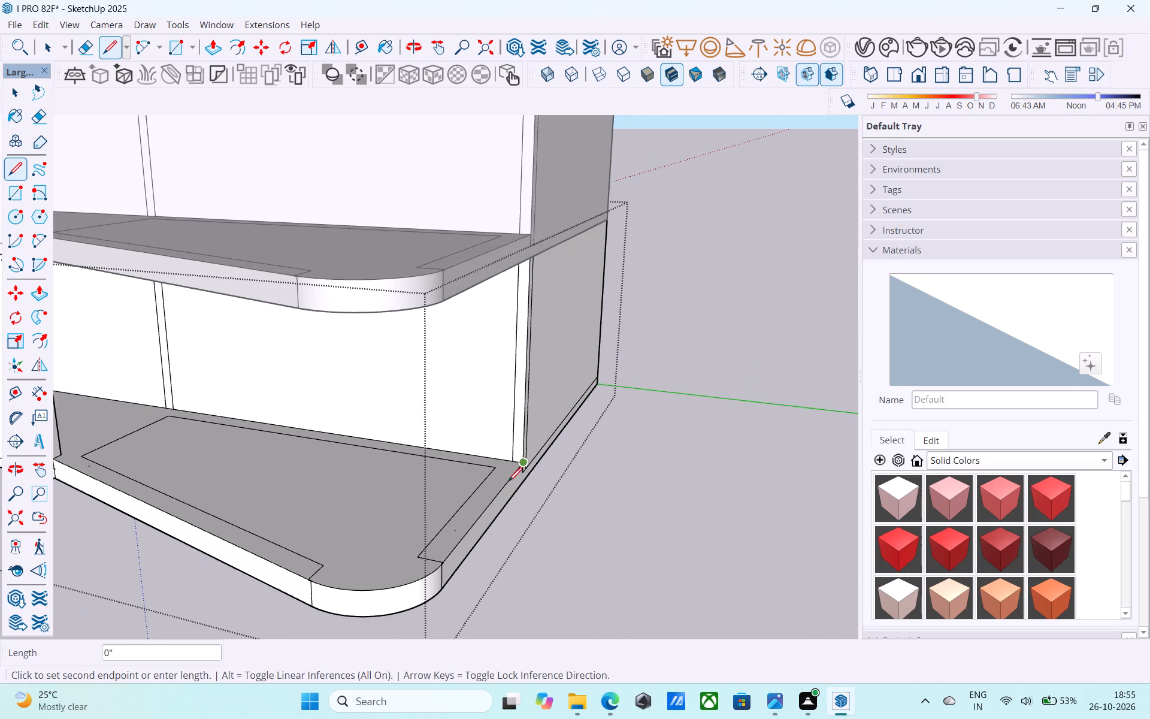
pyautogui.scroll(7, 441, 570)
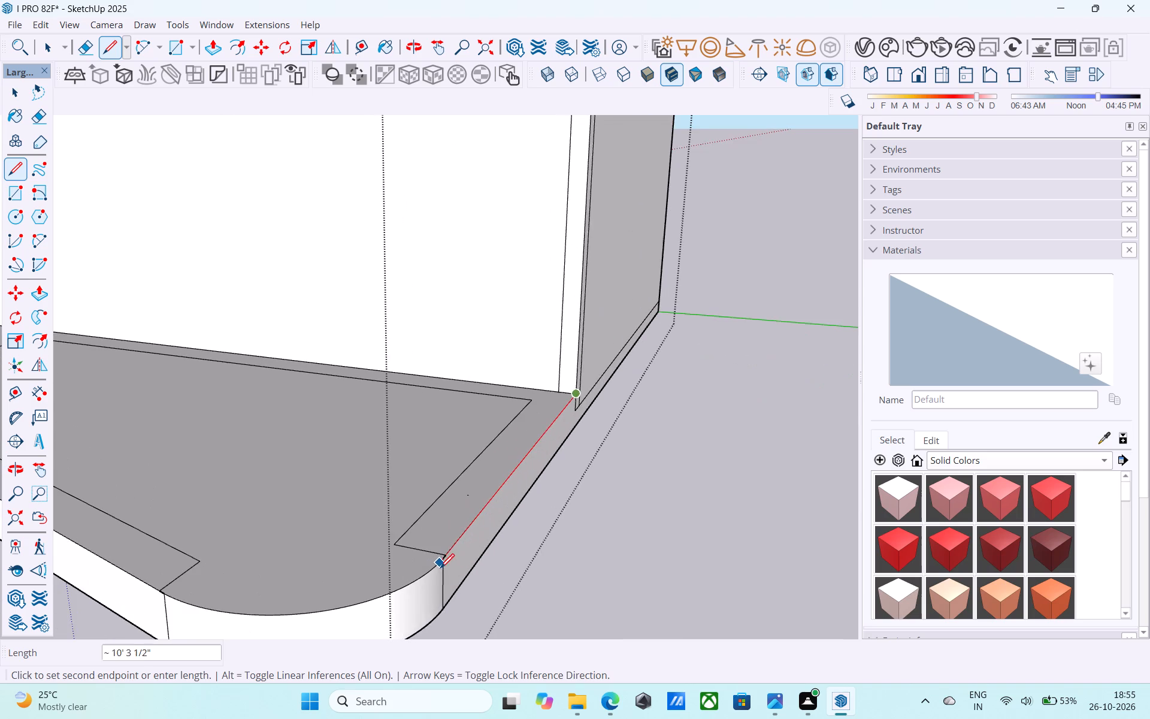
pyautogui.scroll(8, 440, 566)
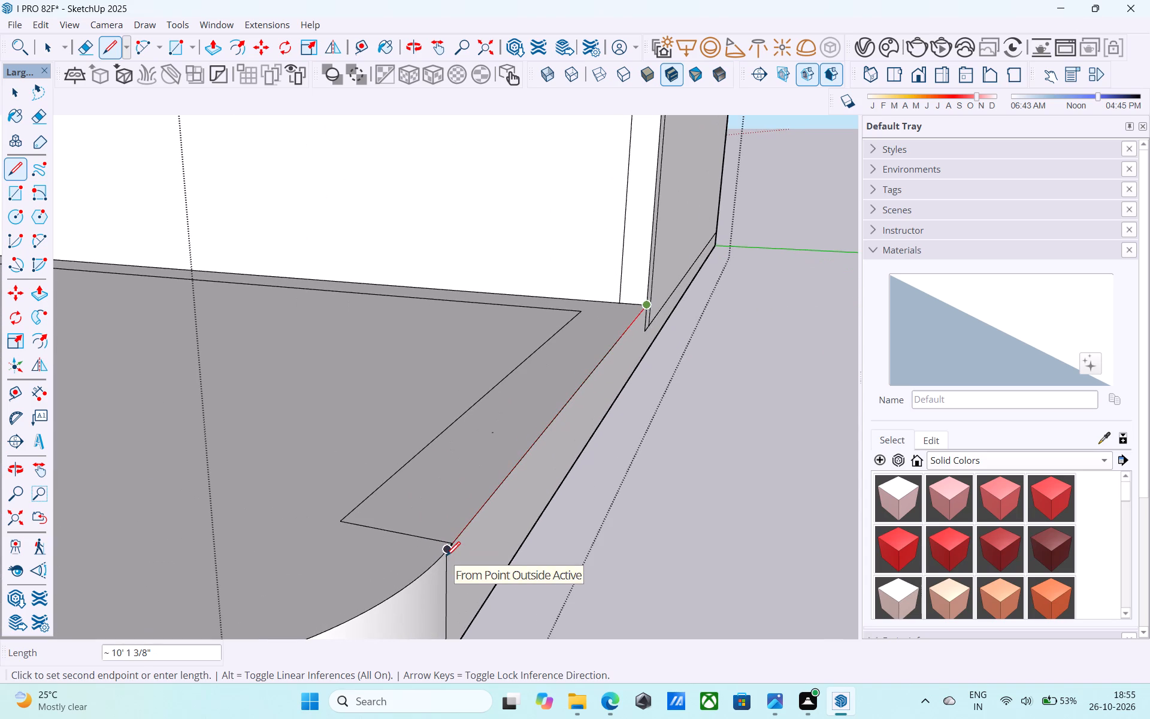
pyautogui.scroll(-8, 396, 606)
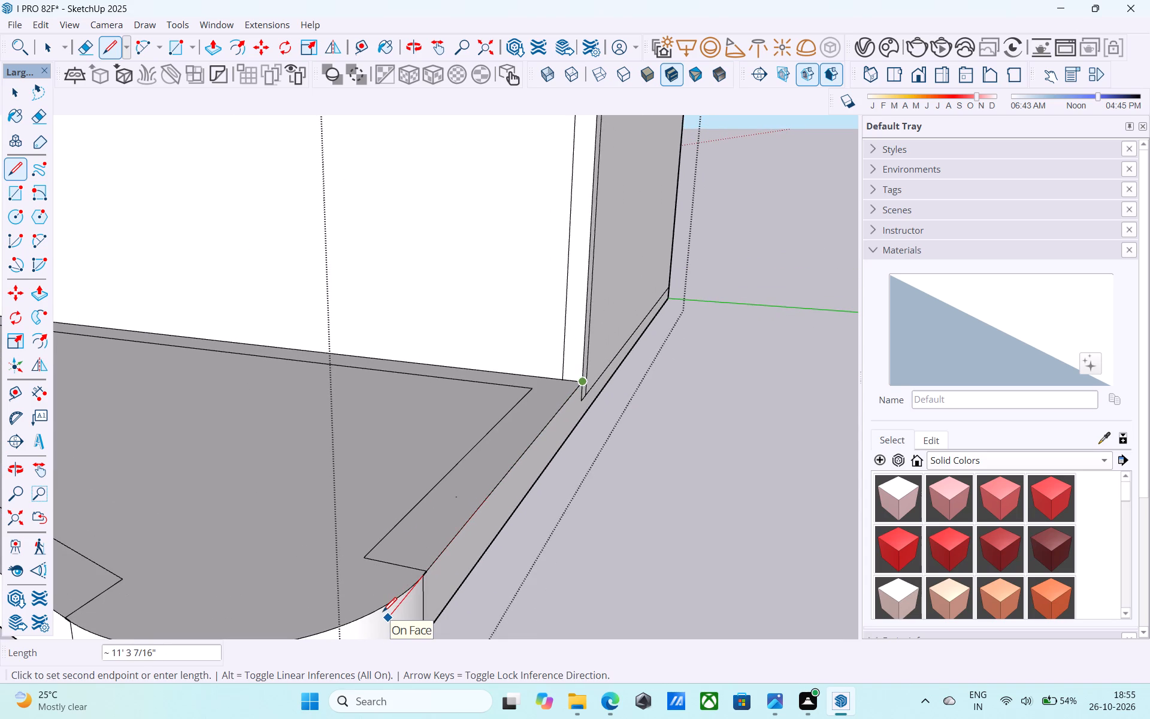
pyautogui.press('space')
# Erase the inner outline edges along the two outer sides of the lowest balcony slab, including the short returns at the rounded corner.
pyautogui.press('e')
pyautogui.moveTo(389, 599); pyautogui.dragTo(426, 531)
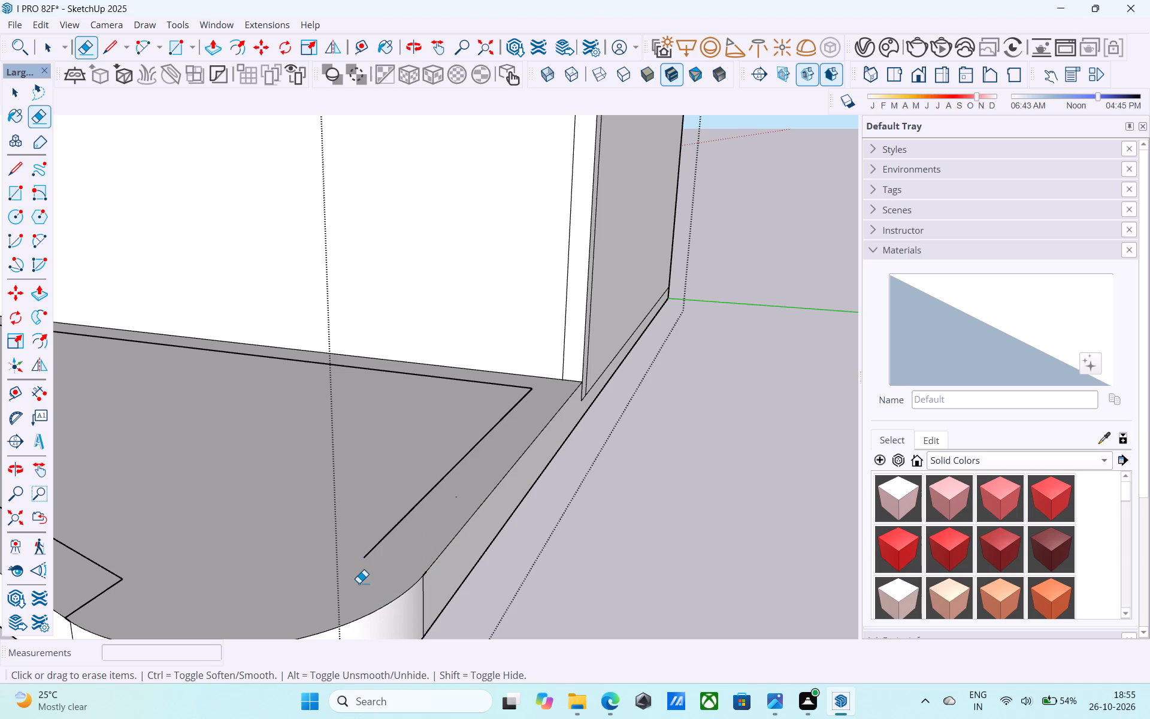
pyautogui.moveTo(359, 583); pyautogui.dragTo(394, 475)
pyautogui.scroll(-7, 506, 364)
pyautogui.scroll(6, 338, 493)
pyautogui.click(373, 418)
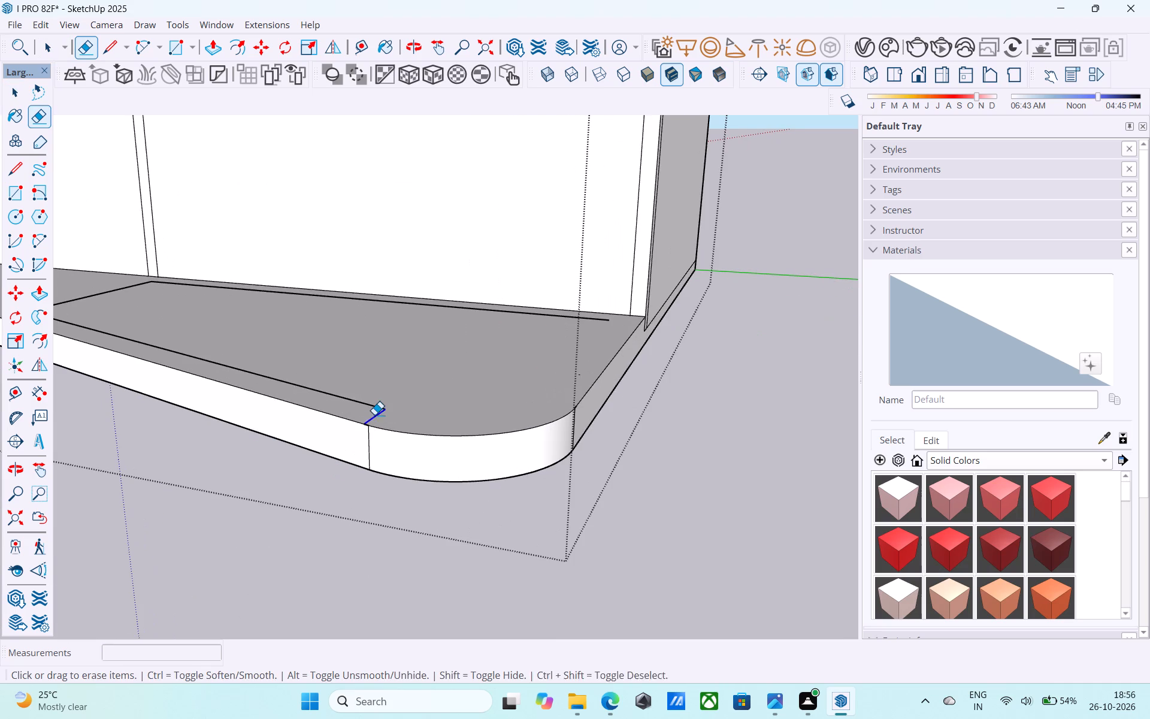
pyautogui.moveTo(376, 410); pyautogui.dragTo(377, 401)
# Examine the lowest storey's slab from below and the five-storey stack from the front.
pyautogui.scroll(-7, 374, 401)
pyautogui.moveTo(373, 402); pyautogui.dragTo(343, 386, button='middle')
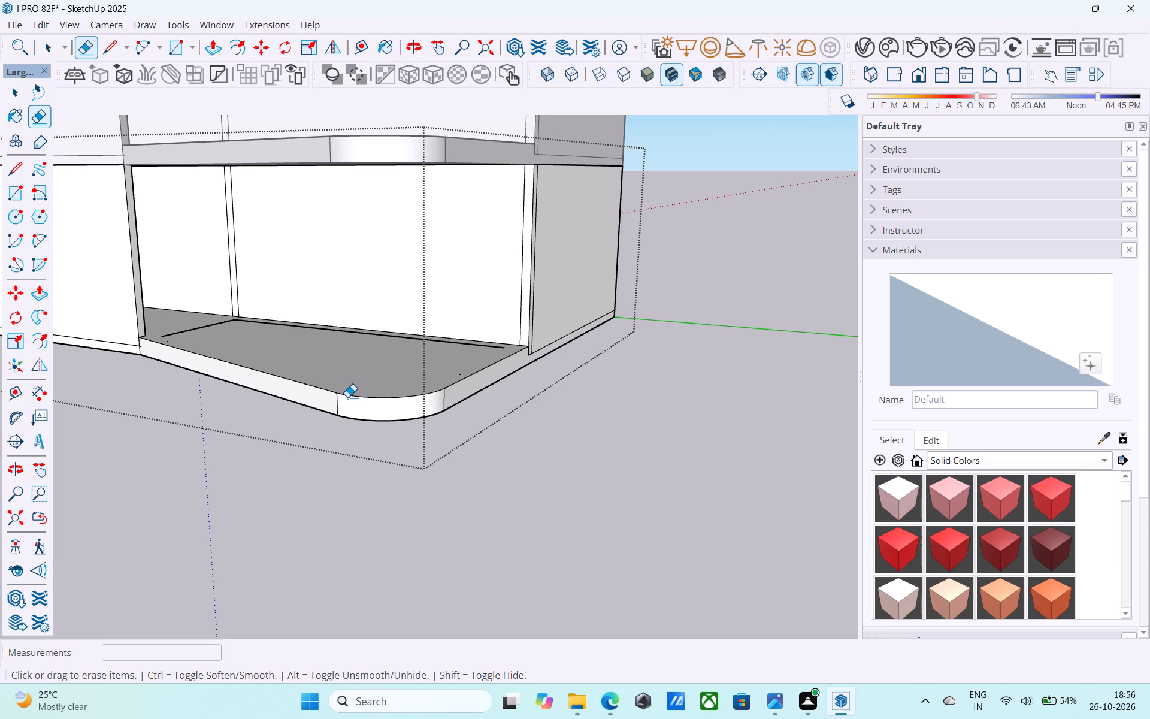
pyautogui.scroll(-5, 333, 392)
pyautogui.moveTo(331, 401); pyautogui.dragTo(344, 381, button='middle')
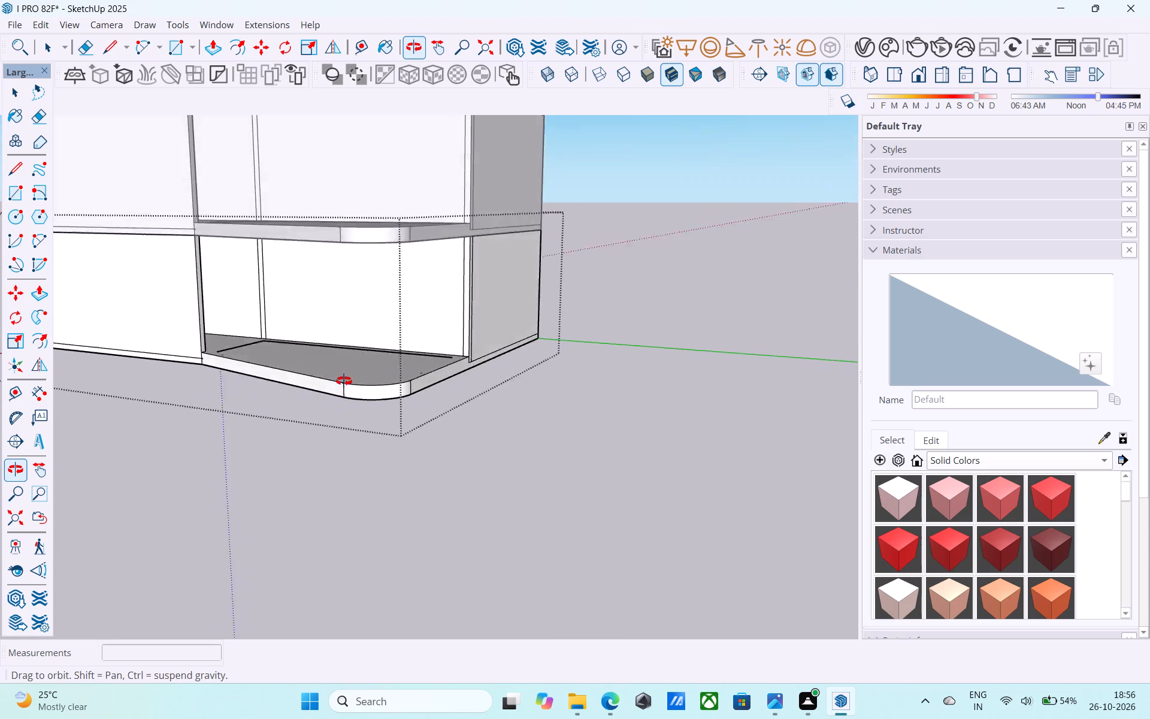
pyautogui.moveTo(344, 381); pyautogui.dragTo(316, 436, button='middle')
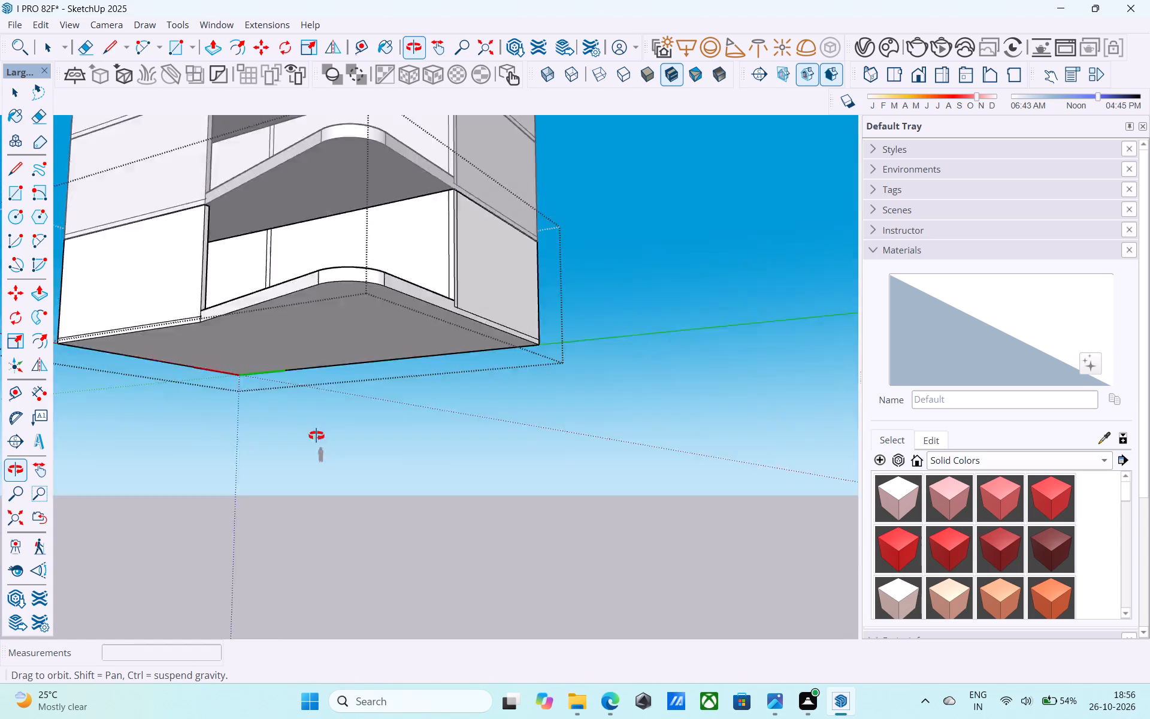
pyautogui.moveTo(316, 436); pyautogui.dragTo(320, 488, button='middle')
pyautogui.moveTo(309, 444); pyautogui.dragTo(317, 480, button='middle')
pyautogui.scroll(-8, 318, 473)
pyautogui.keyDown('shift'); pyautogui.moveTo(321, 504); pyautogui.dragTo(384, 296, button='middle'); pyautogui.keyUp('shift')
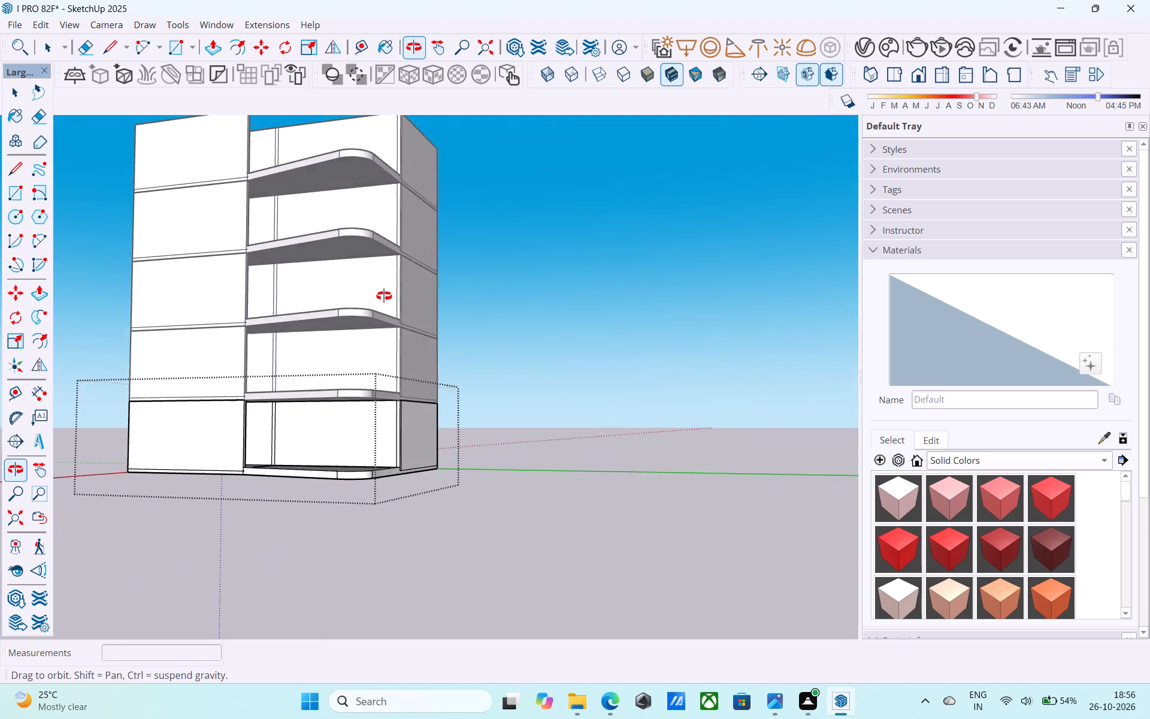
pyautogui.keyDown('shift'); pyautogui.moveTo(384, 296); pyautogui.dragTo(422, 295, button='middle'); pyautogui.keyUp('shift')
pyautogui.keyDown('shift'); pyautogui.moveTo(425, 333); pyautogui.dragTo(425, 319, button='middle'); pyautogui.keyUp('shift')
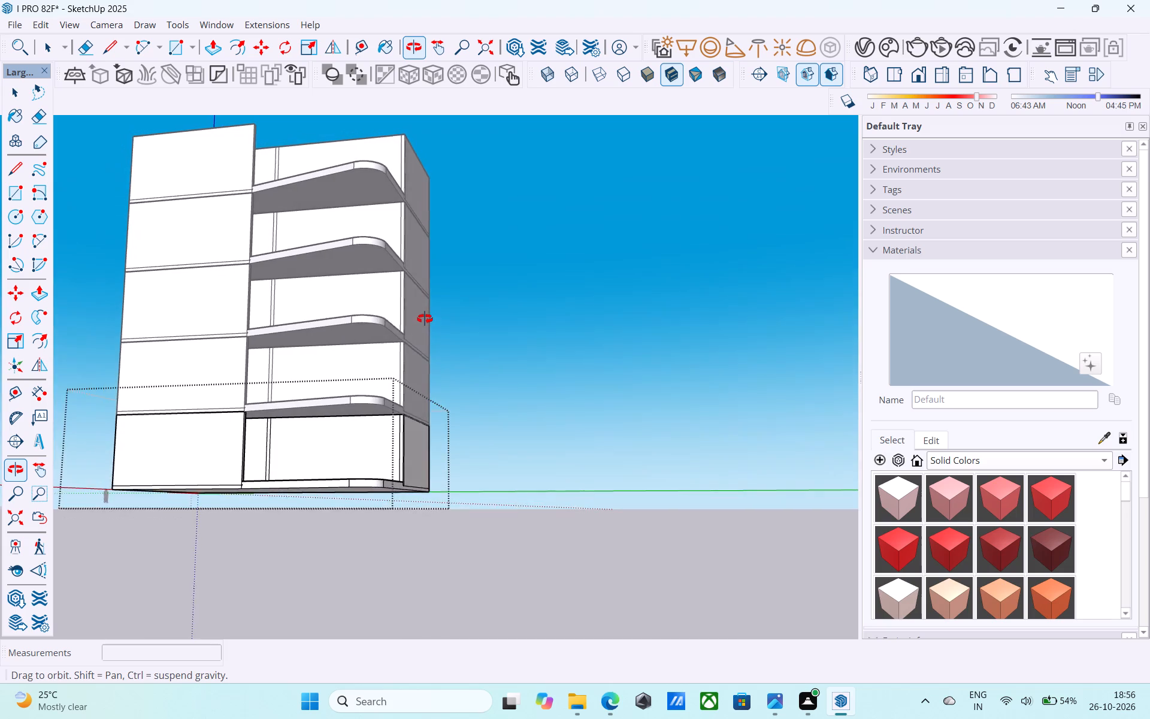
pyautogui.keyDown('shift'); pyautogui.moveTo(425, 319); pyautogui.dragTo(414, 280, button='middle'); pyautogui.keyUp('shift')
pyautogui.moveTo(414, 281); pyautogui.dragTo(411, 306, button='middle')
pyautogui.scroll(-1, 415, 288)
# Adjust the camera's field of view to about 46.95 degrees, keeping the whole five-storey stack in view.
pyautogui.click(45, 568)
pyautogui.moveTo(334, 360); pyautogui.dragTo(342, 437)
pyautogui.moveTo(340, 410); pyautogui.dragTo(319, 510, button='middle')
pyautogui.moveTo(322, 504); pyautogui.dragTo(350, 522, button='middle')
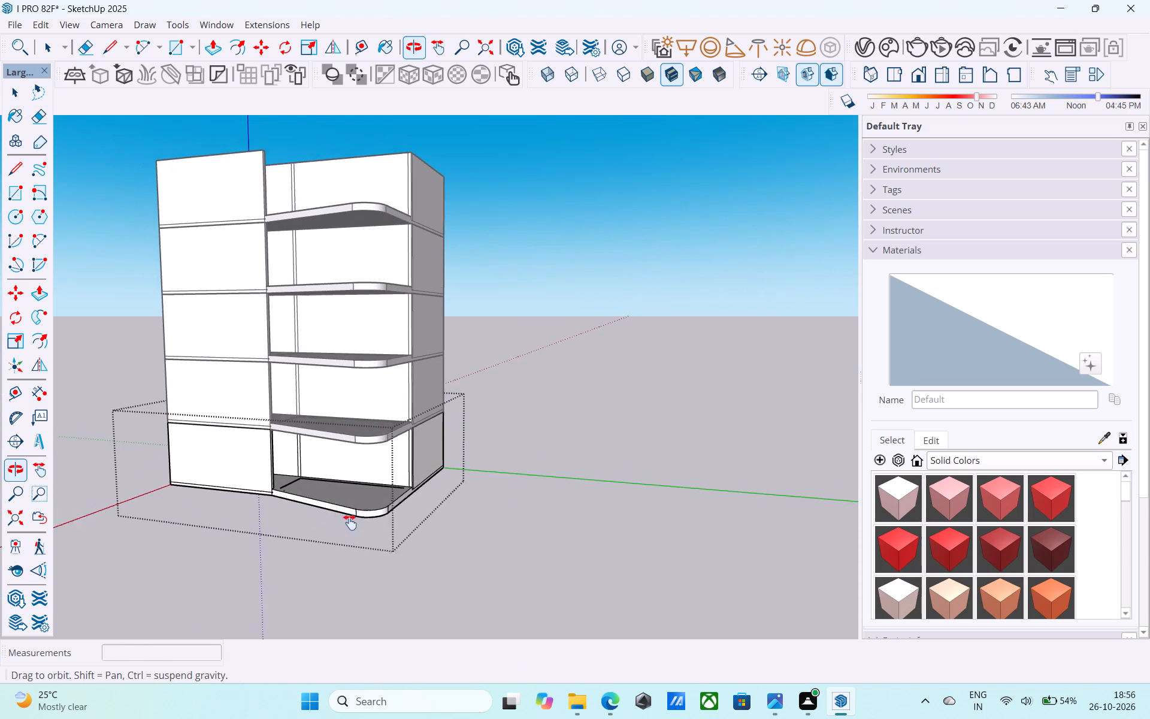
pyautogui.moveTo(350, 522); pyautogui.dragTo(351, 522, button='middle')
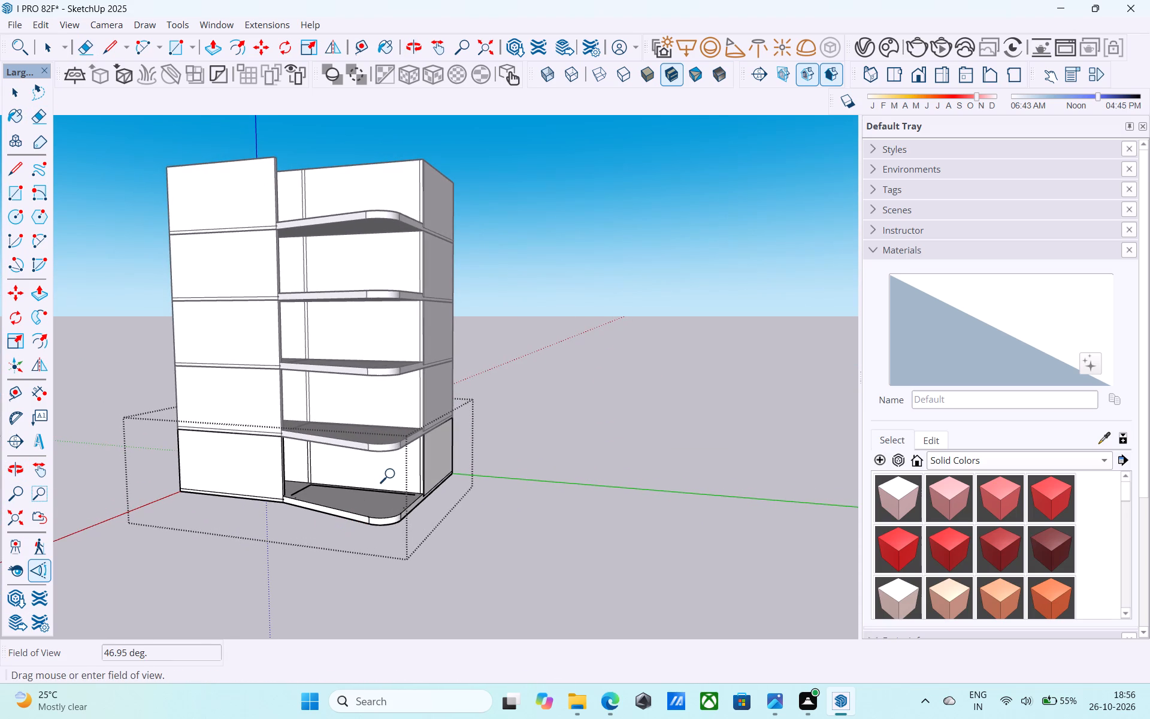
# Close the lowest 1F copy's editing context.
pyautogui.press('space')
pyautogui.click(478, 504)
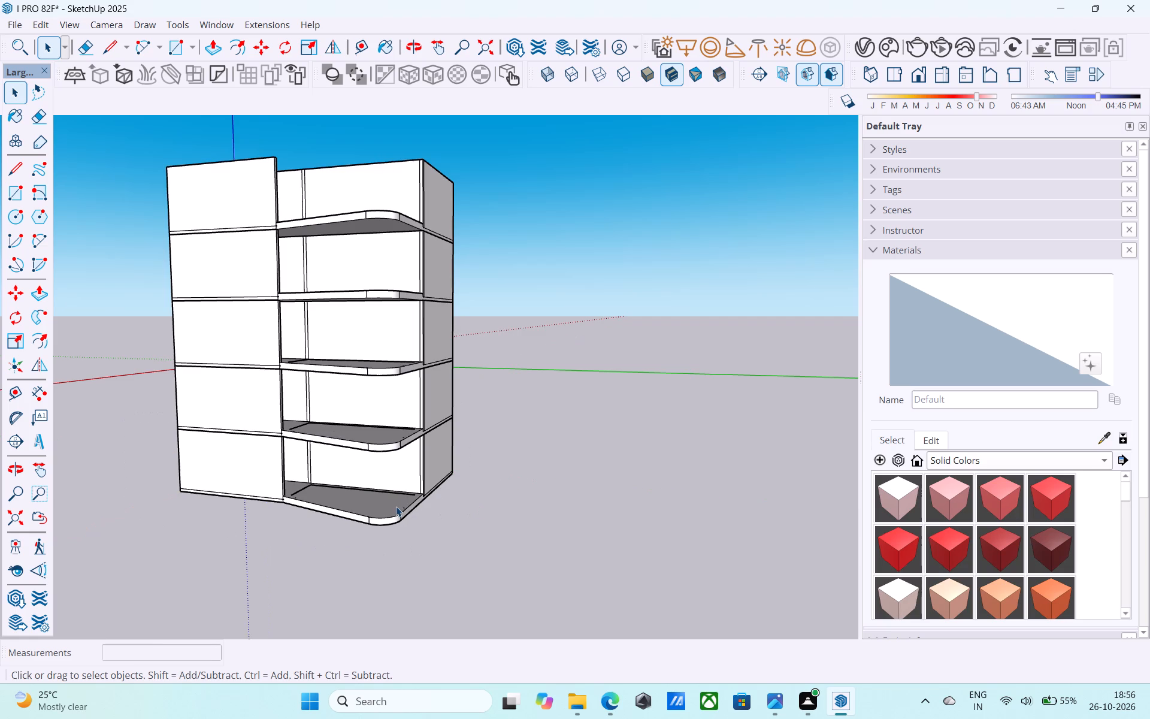
# Examine the stack's balcony slabs from below, from the side and at the rounded corners for leftover outline edges.
pyautogui.moveTo(395, 506); pyautogui.dragTo(395, 320, button='middle')
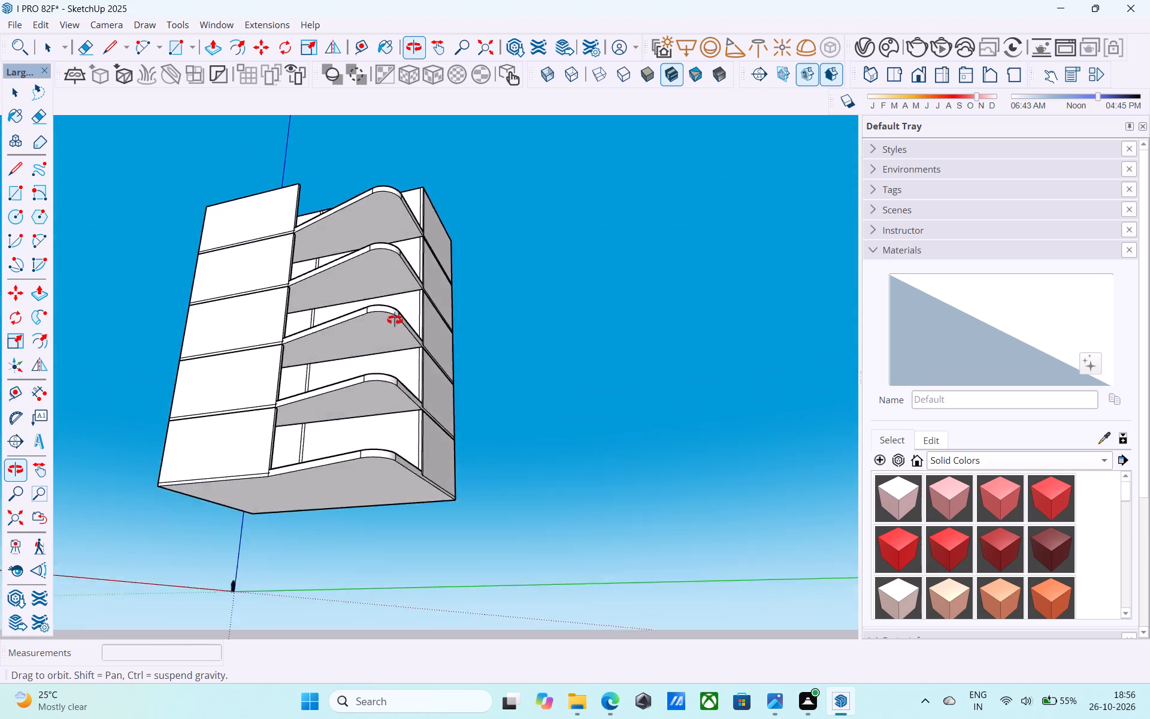
pyautogui.moveTo(395, 320); pyautogui.dragTo(0, 507, button='middle')
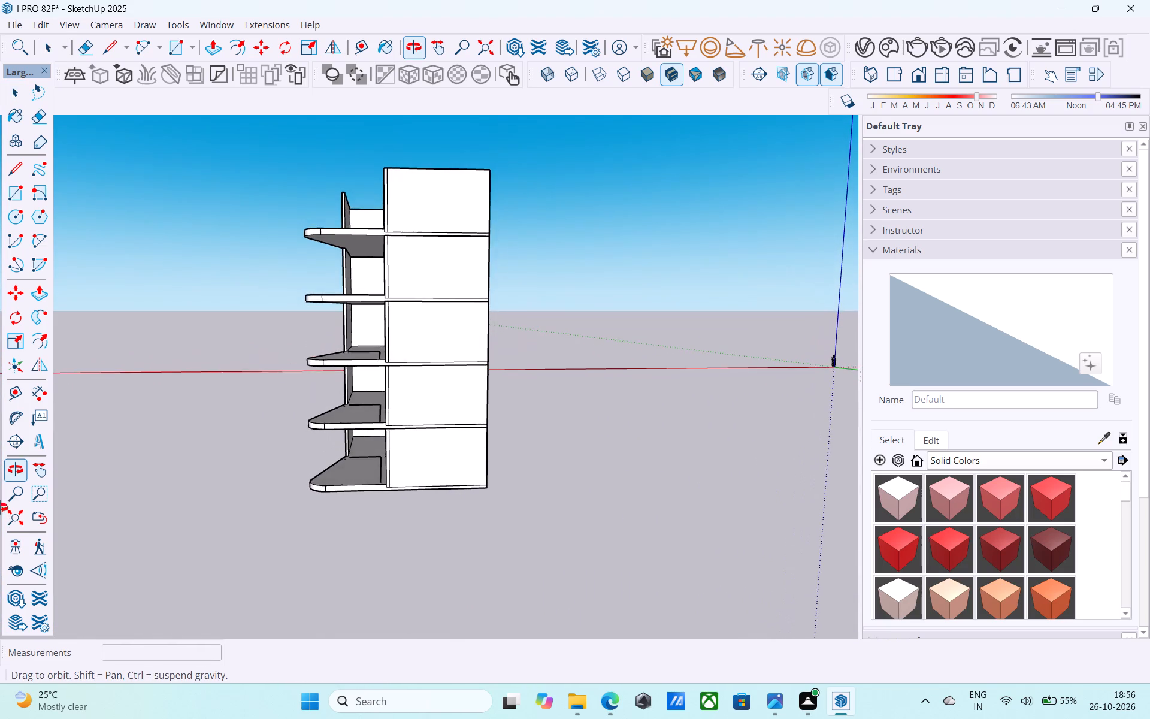
pyautogui.moveTo(0, 507); pyautogui.dragTo(0, 508, button='middle')
pyautogui.scroll(4, 264, 511)
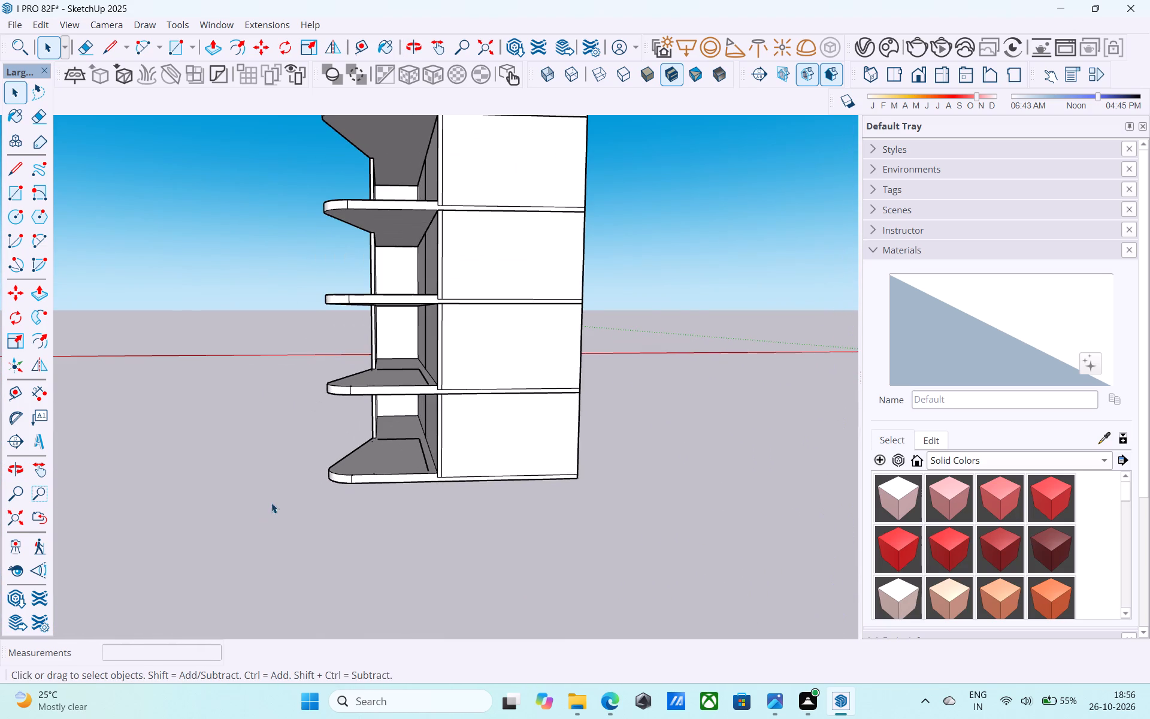
pyautogui.scroll(8, 400, 380)
pyautogui.scroll(-5, 409, 397)
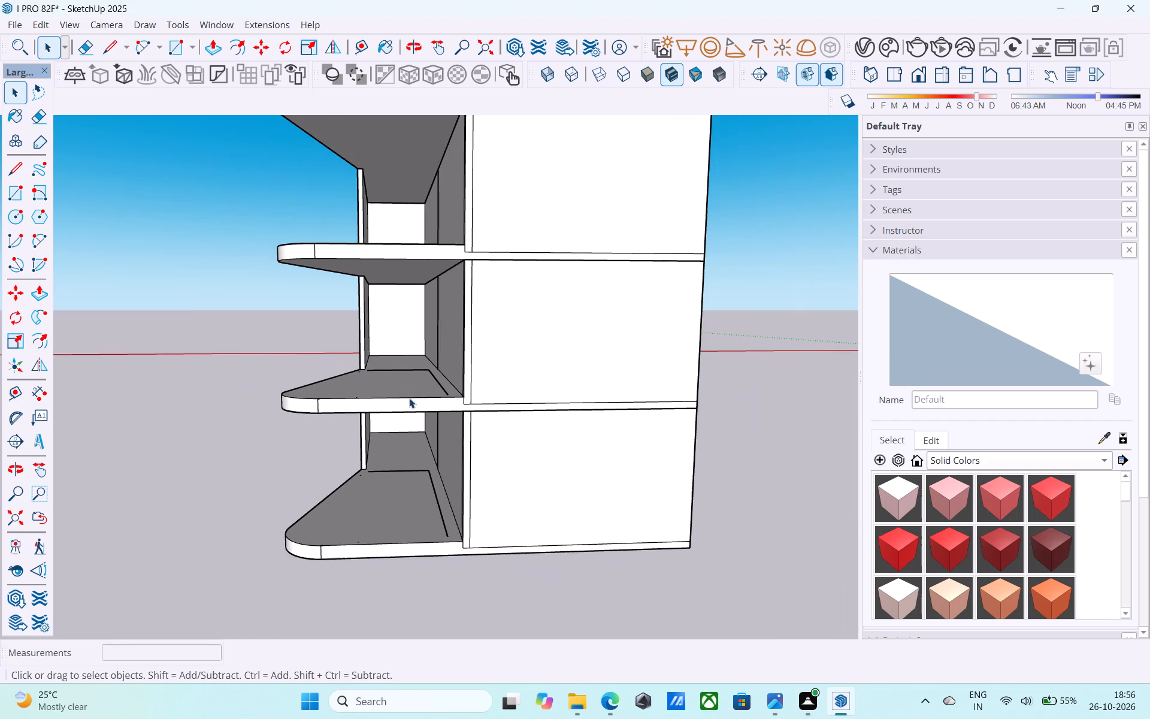
pyautogui.moveTo(468, 454); pyautogui.dragTo(664, 510, button='middle')
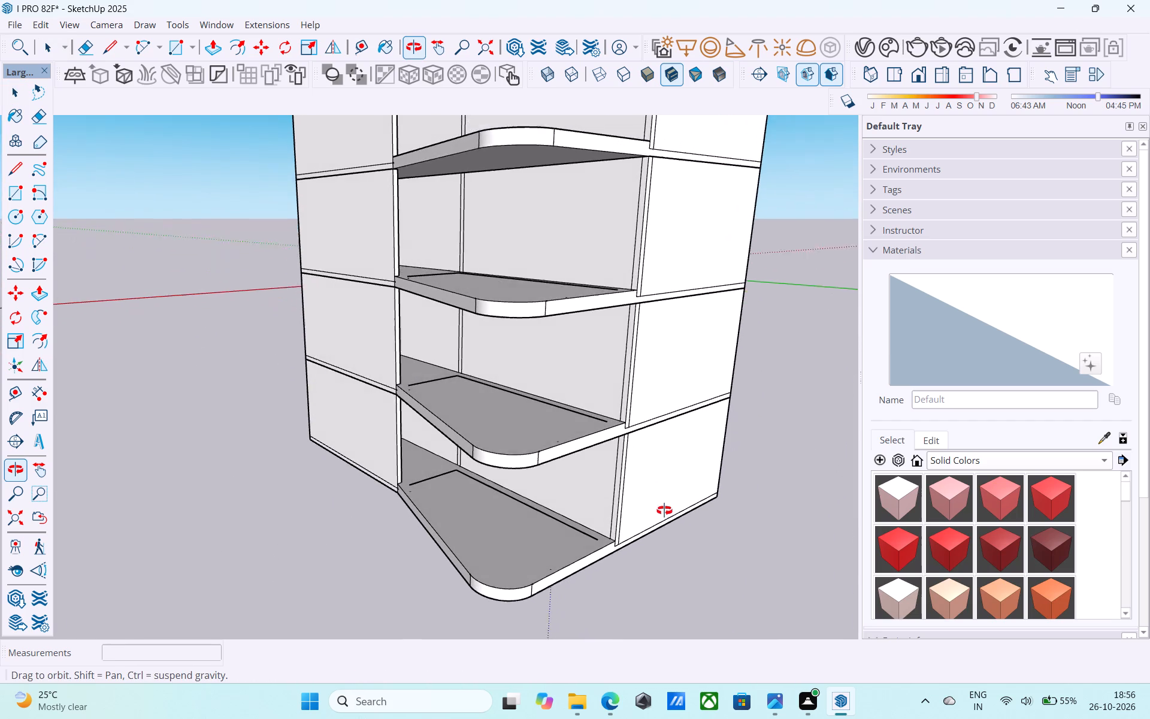
pyautogui.moveTo(664, 510); pyautogui.dragTo(667, 515, button='middle')
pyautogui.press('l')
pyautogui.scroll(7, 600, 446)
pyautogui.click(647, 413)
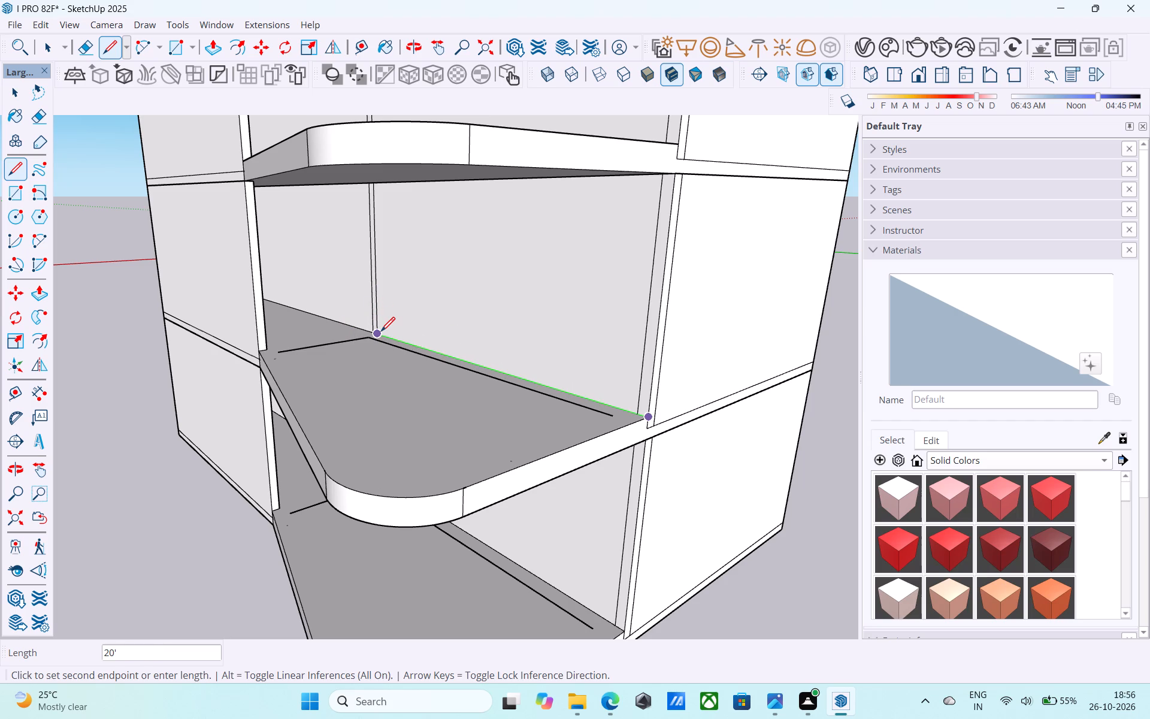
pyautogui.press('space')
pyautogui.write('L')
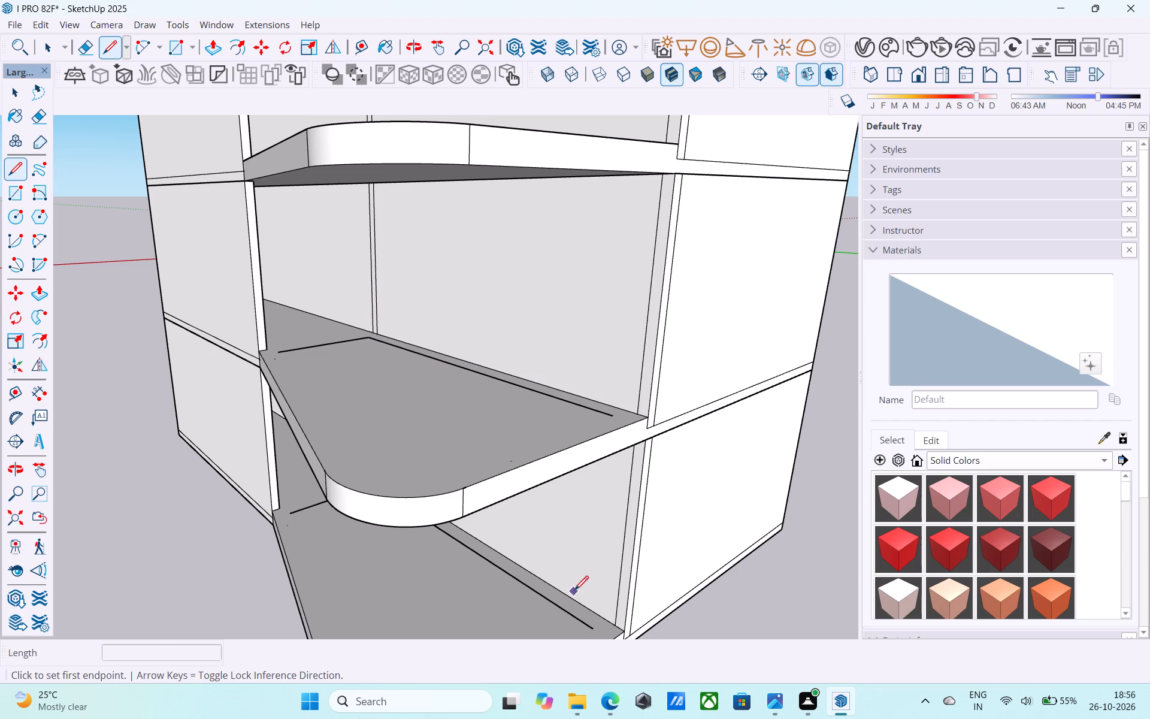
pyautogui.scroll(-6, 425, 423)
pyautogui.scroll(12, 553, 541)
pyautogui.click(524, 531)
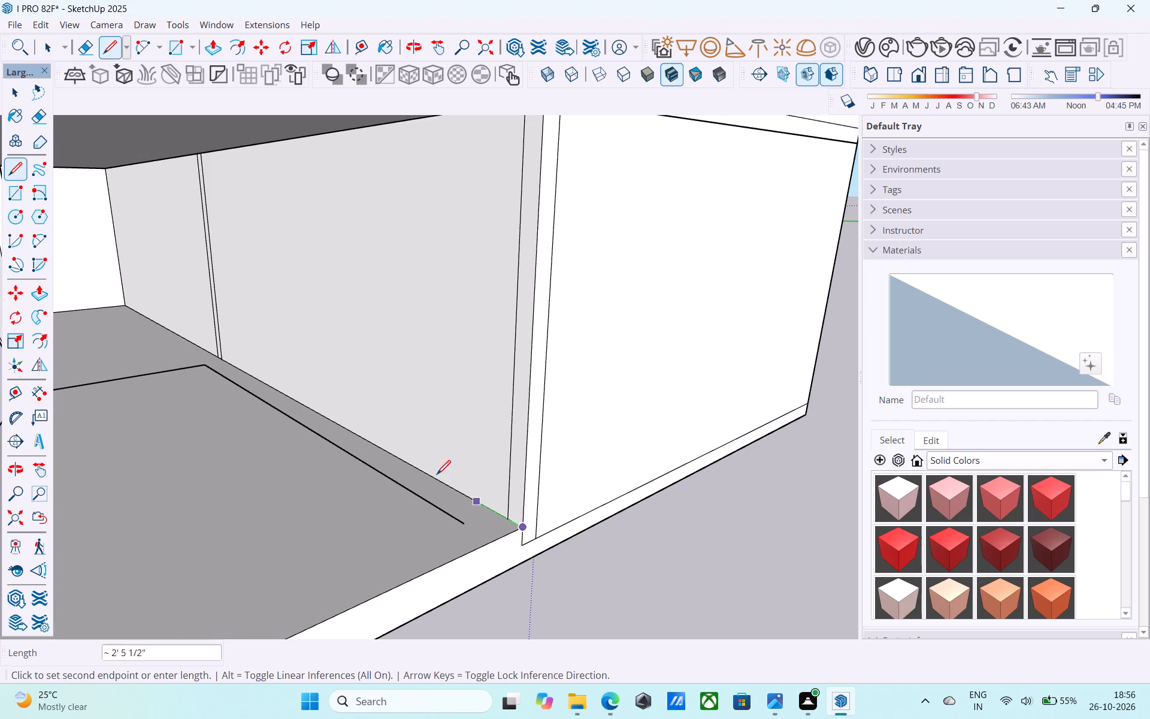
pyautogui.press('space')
# Reopen the lowest 1F copy and erase the remaining inner outline edges on its floor, along the rear wall and the short side.
pyautogui.scroll(-5, 416, 464)
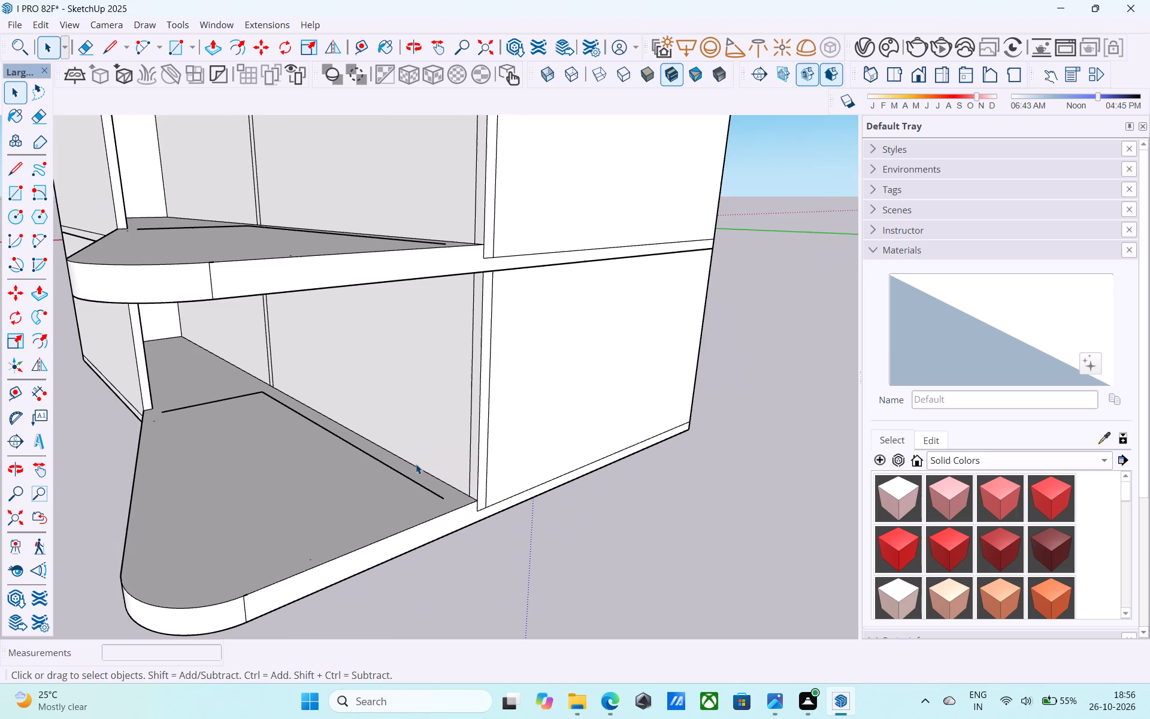
pyautogui.press('e')
pyautogui.press('space')
pyautogui.doubleClick(412, 475)
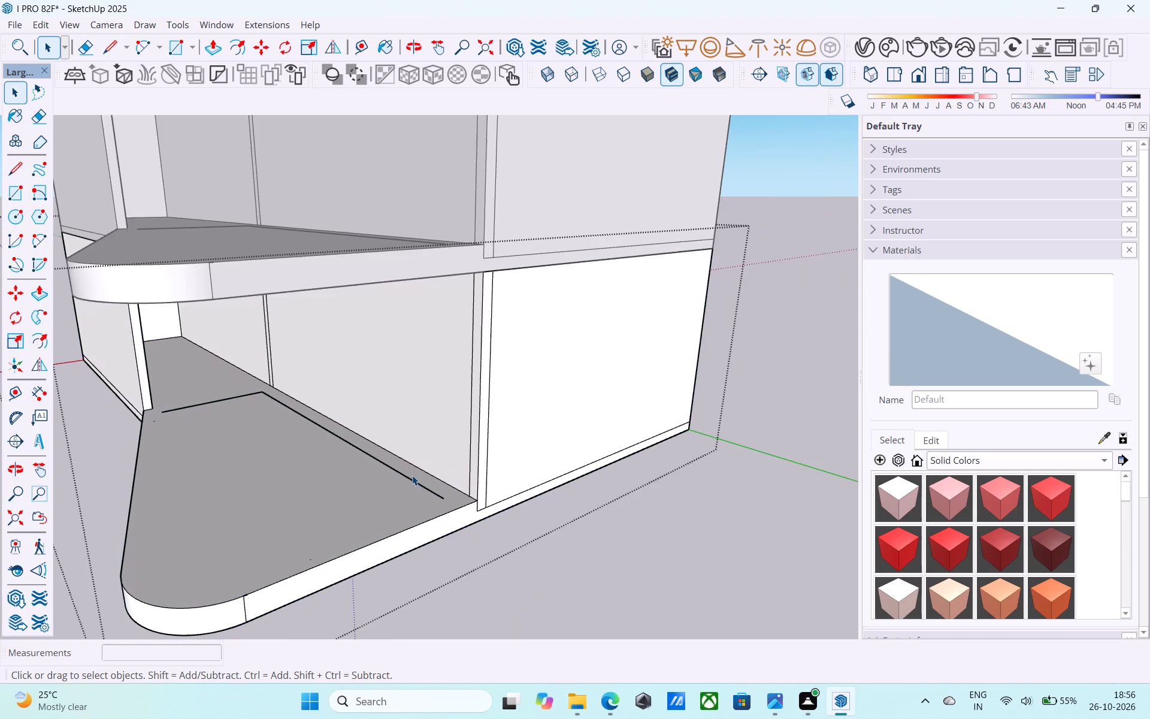
pyautogui.scroll(2, 412, 475)
pyautogui.press('e')
pyautogui.moveTo(409, 476); pyautogui.dragTo(400, 482)
pyautogui.moveTo(143, 380); pyautogui.dragTo(161, 407)
pyautogui.scroll(-6, 162, 409)
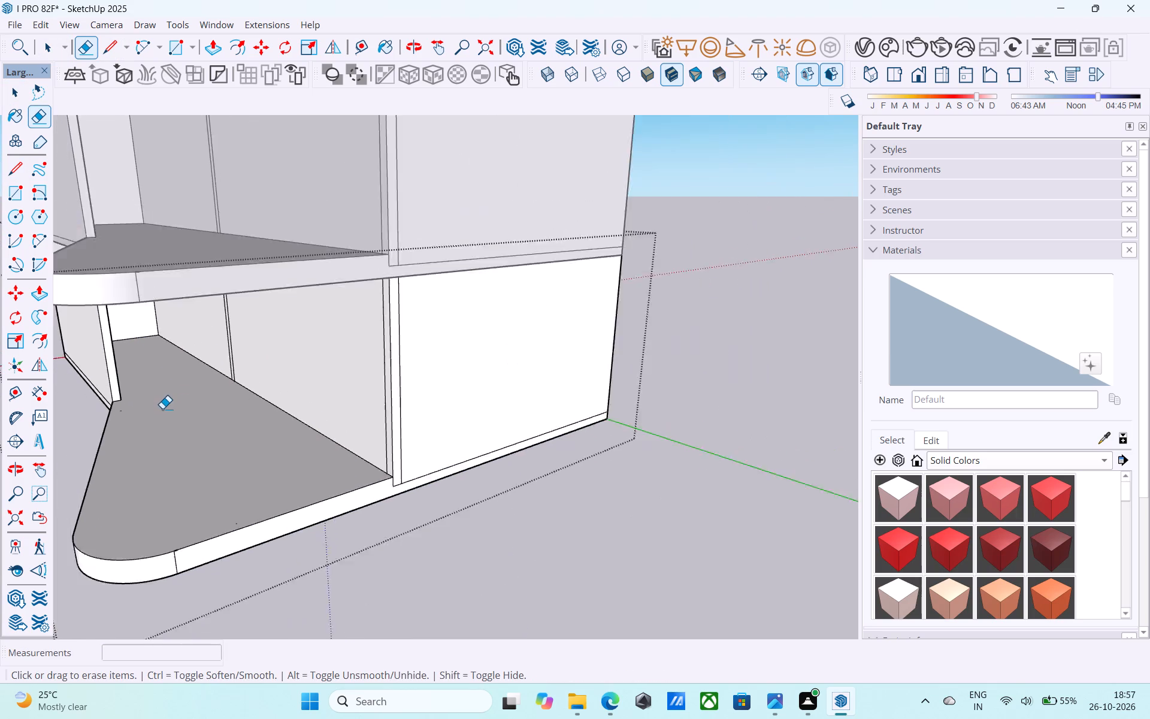
pyautogui.scroll(11, 141, 403)
pyautogui.moveTo(123, 419); pyautogui.dragTo(113, 421)
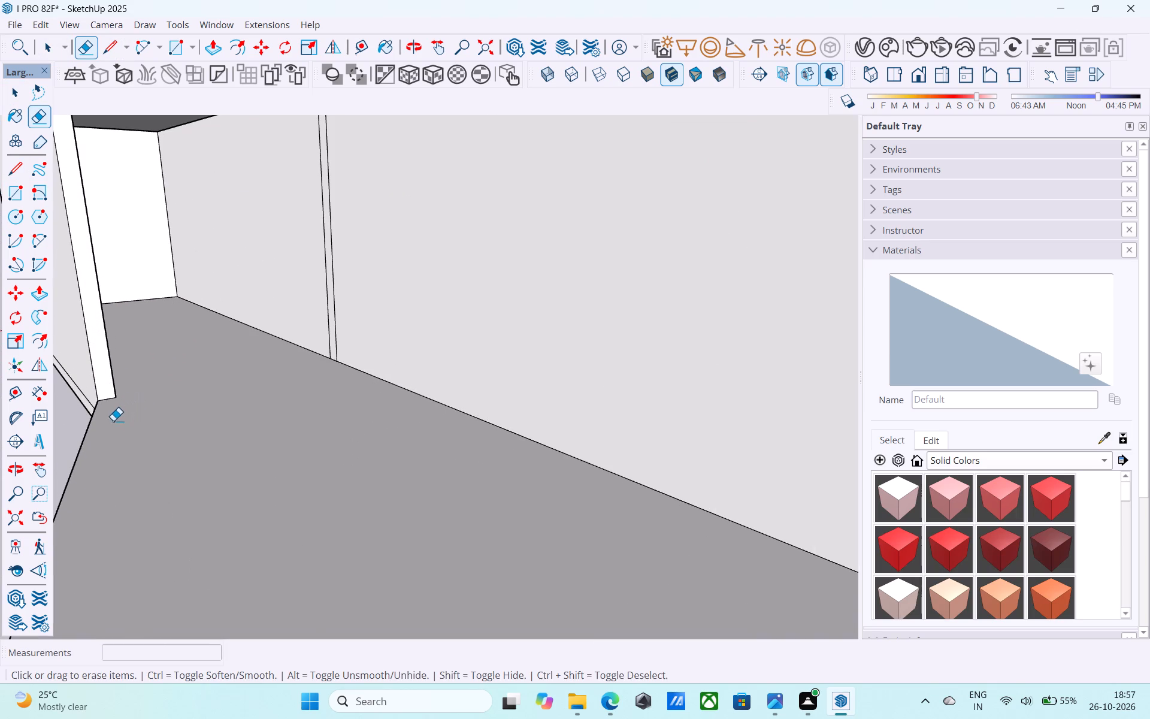
pyautogui.moveTo(113, 421); pyautogui.dragTo(115, 419)
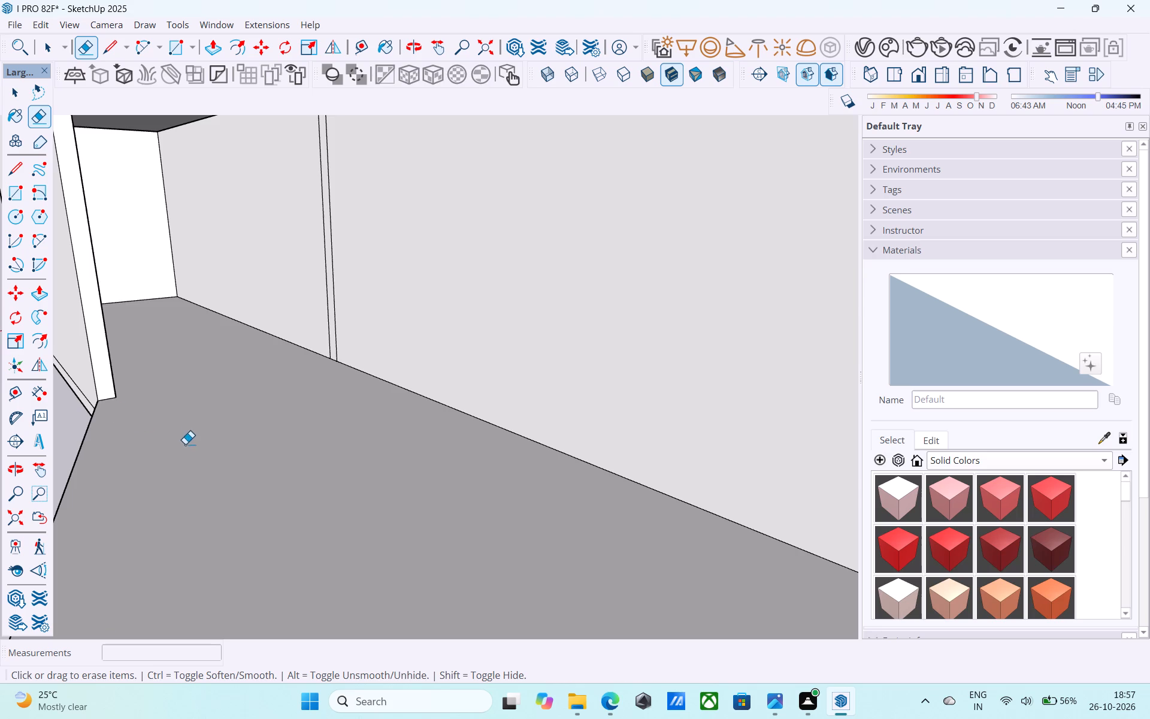
# Examine the lowest storey's cleaned floor and the balcony slabs above it from the front.
pyautogui.scroll(-6, 190, 450)
pyautogui.press('space')
pyautogui.scroll(-11, 196, 461)
pyautogui.moveTo(199, 463); pyautogui.dragTo(516, 404, button='middle')
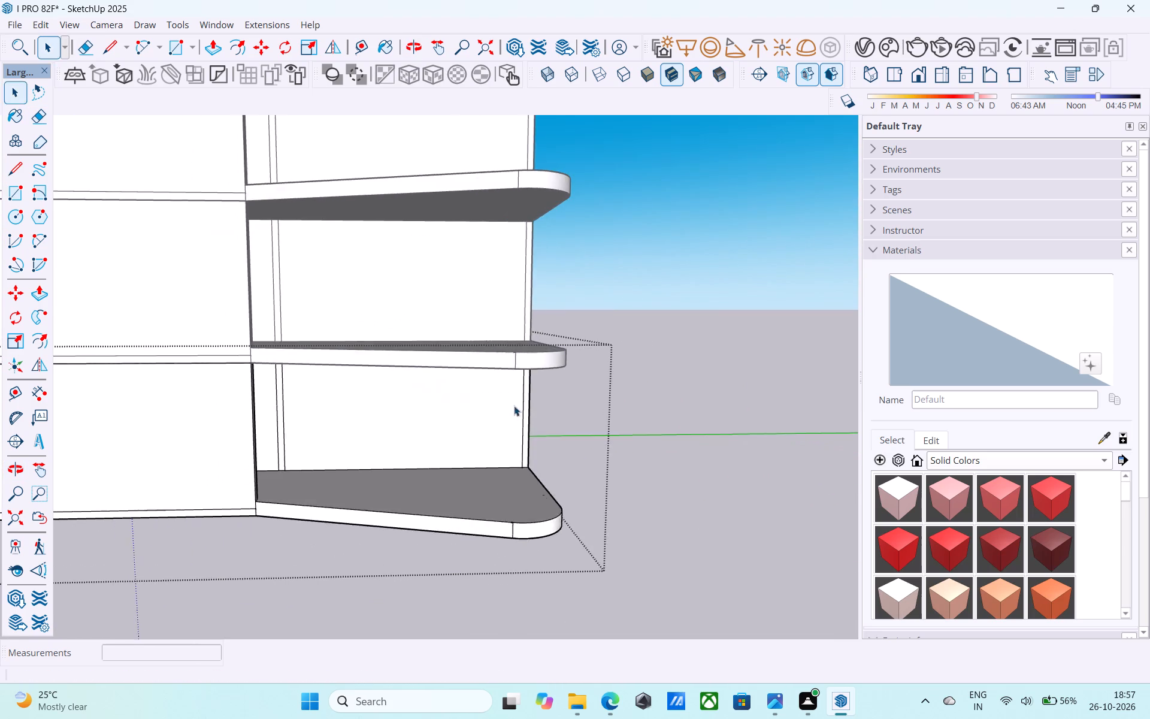
pyautogui.keyDown('shift'); pyautogui.moveTo(402, 447); pyautogui.dragTo(322, 460, button='middle'); pyautogui.keyUp('shift')
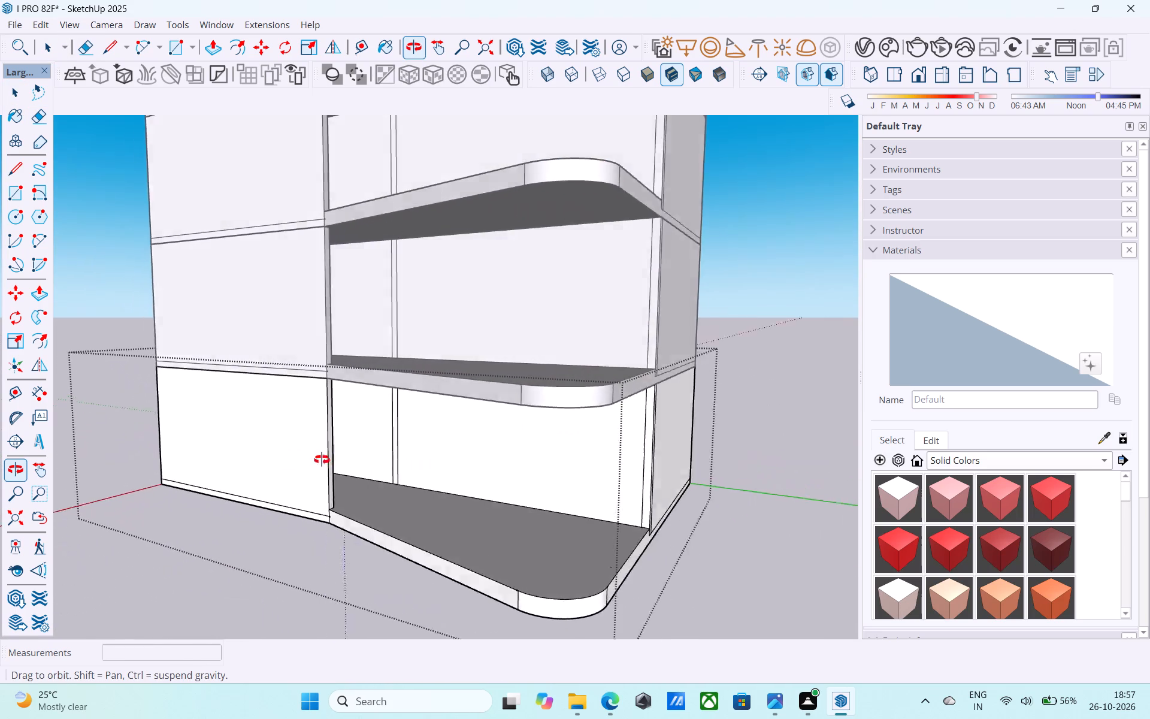
# Extrude the narrow vertical strip on the lowest storey's recessed balcony wall 8' outward, in line with the front wall's end.
pyautogui.keyDown('shift'); pyautogui.moveTo(322, 460); pyautogui.dragTo(296, 459, button='middle'); pyautogui.keyUp('shift')
pyautogui.scroll(9, 400, 430)
pyautogui.click(379, 416)
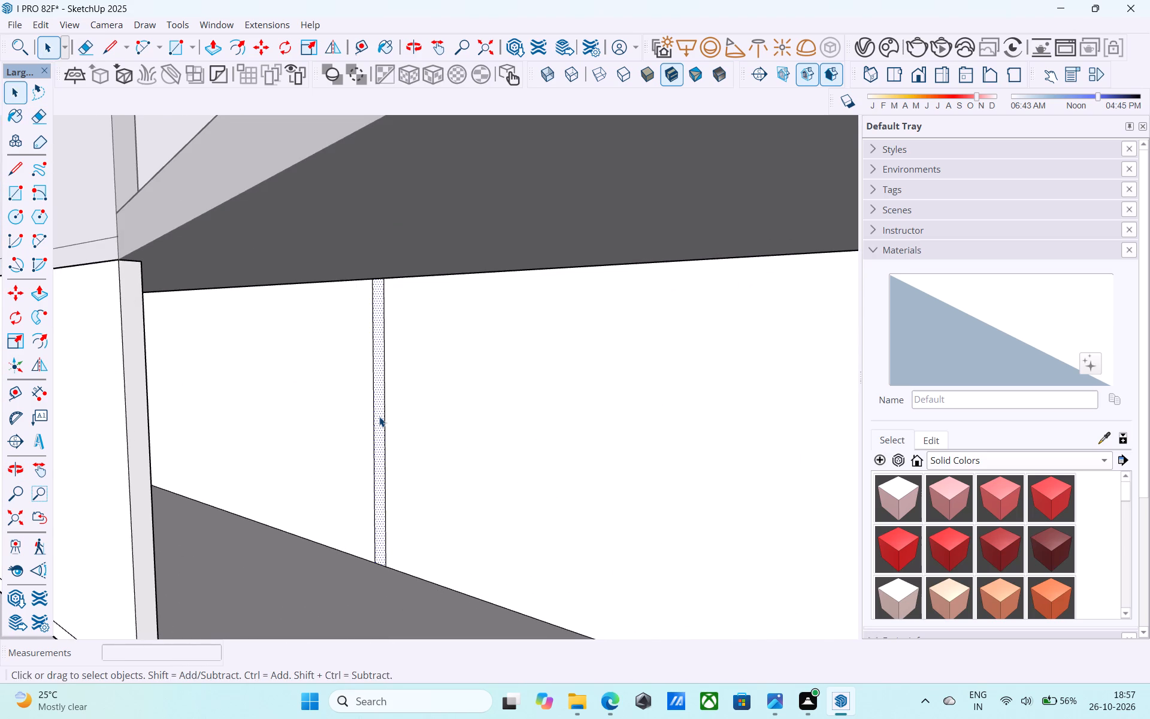
pyautogui.press('p')
pyautogui.click(379, 416)
pyautogui.scroll(-4, 358, 432)
pyautogui.moveTo(358, 432); pyautogui.dragTo(249, 440, button='middle')
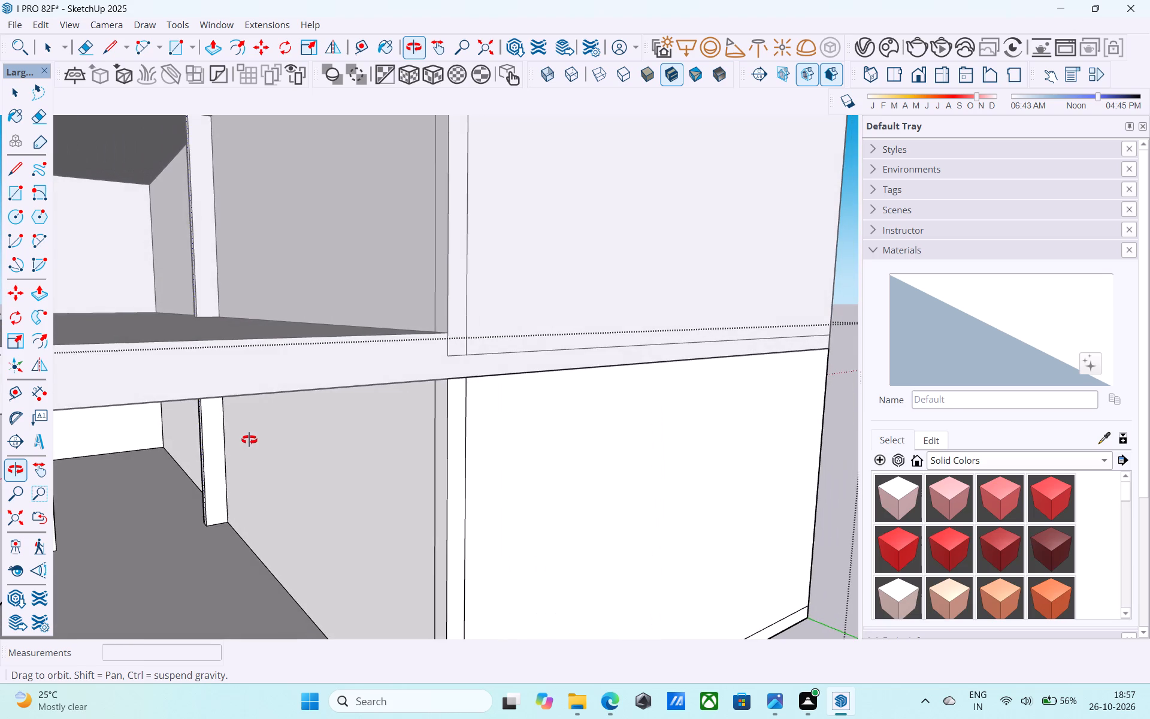
pyautogui.moveTo(249, 440); pyautogui.dragTo(371, 328, button='middle')
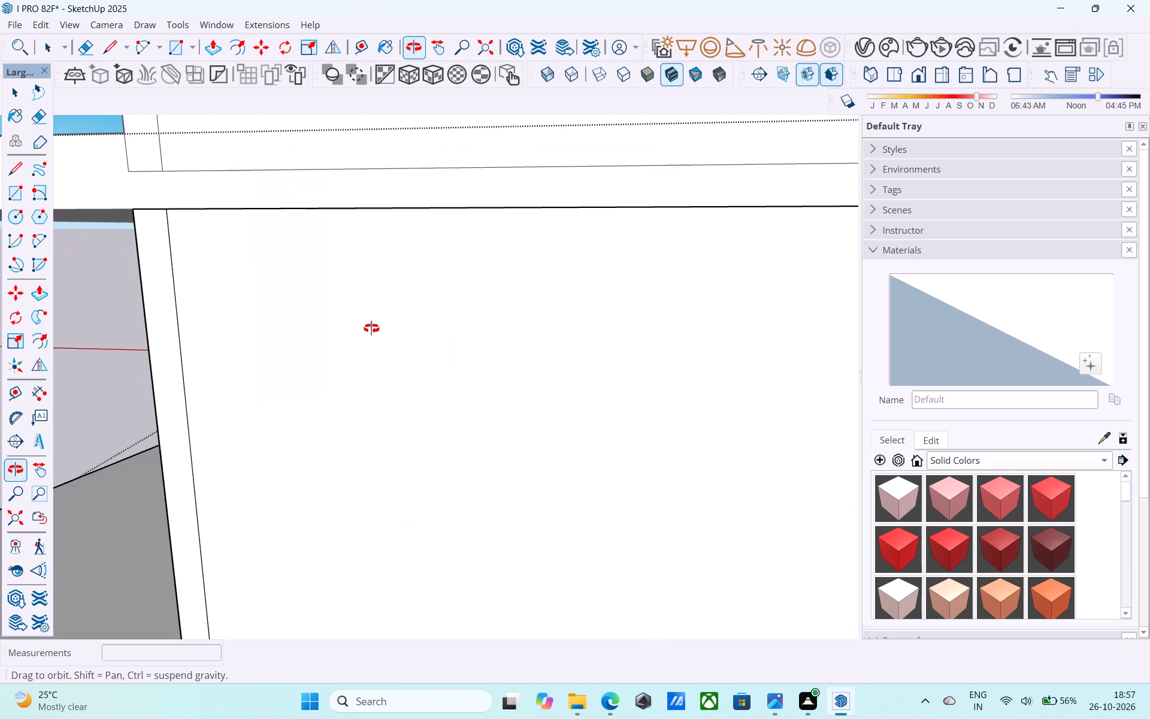
pyautogui.moveTo(371, 328); pyautogui.dragTo(585, 312, button='middle')
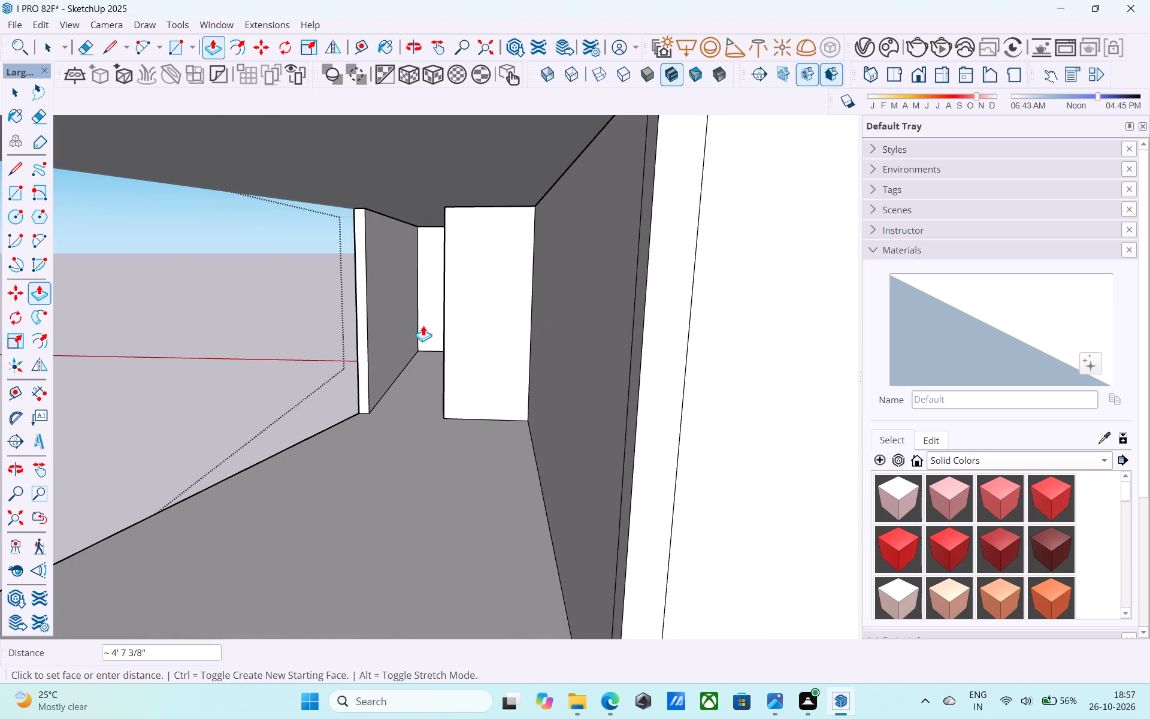
pyautogui.moveTo(366, 297); pyautogui.dragTo(419, 309, button='middle')
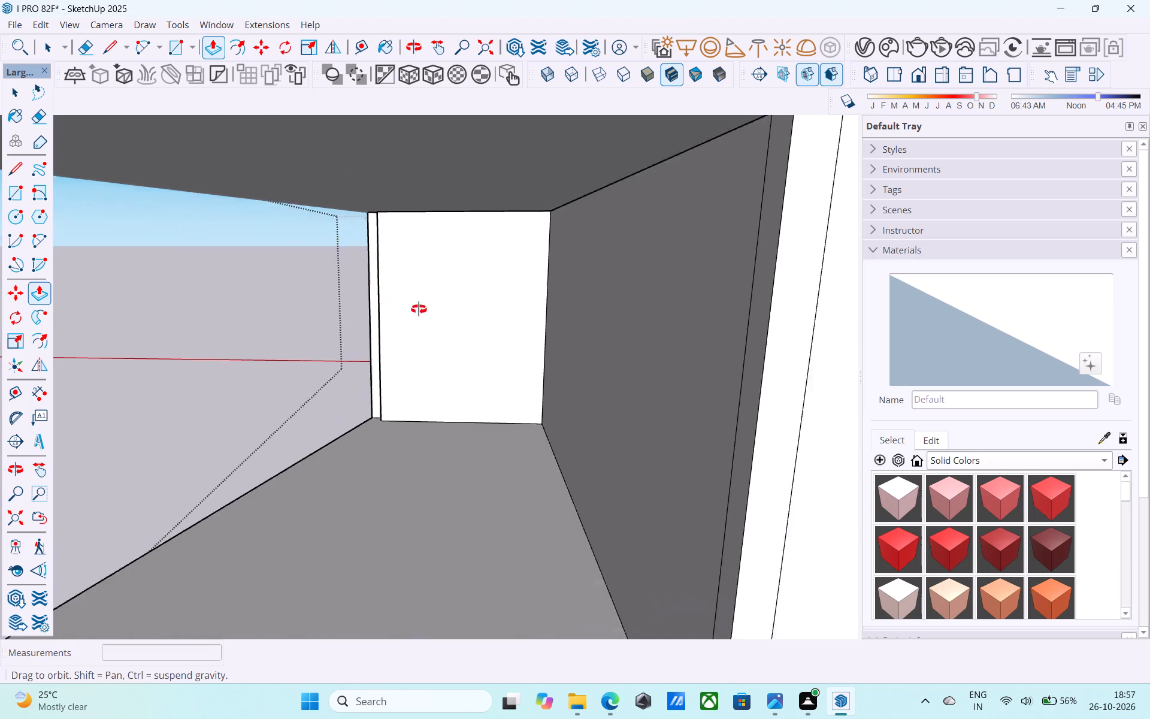
pyautogui.moveTo(419, 309); pyautogui.dragTo(666, 313, button='middle')
pyautogui.click(637, 303)
# Examine the extended partition at its floor junction and alongside the balcony slabs on the storeys above.
pyautogui.scroll(-1, 700, 304)
pyautogui.keyDown('shift'); pyautogui.moveTo(695, 307); pyautogui.dragTo(658, 333, button='middle'); pyautogui.keyUp('shift')
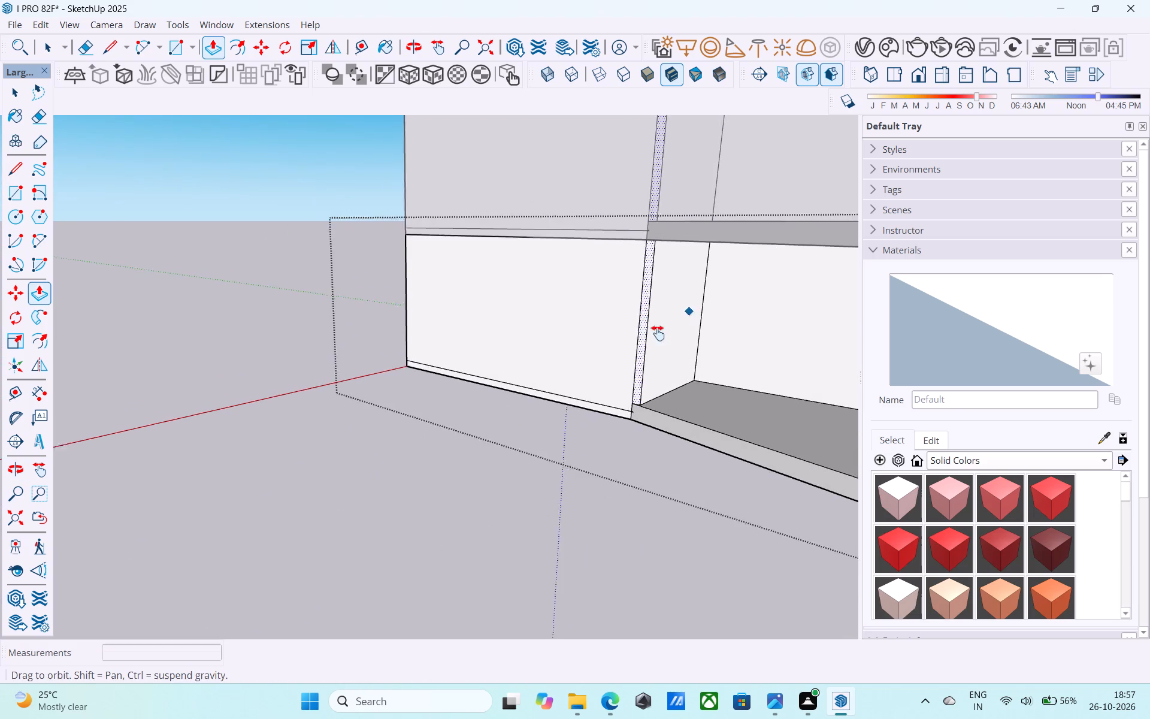
pyautogui.keyDown('shift'); pyautogui.moveTo(658, 333); pyautogui.dragTo(547, 342, button='middle'); pyautogui.keyUp('shift')
pyautogui.scroll(14, 518, 433)
pyautogui.keyDown('shift'); pyautogui.moveTo(497, 432); pyautogui.dragTo(487, 377, button='middle'); pyautogui.keyUp('shift')
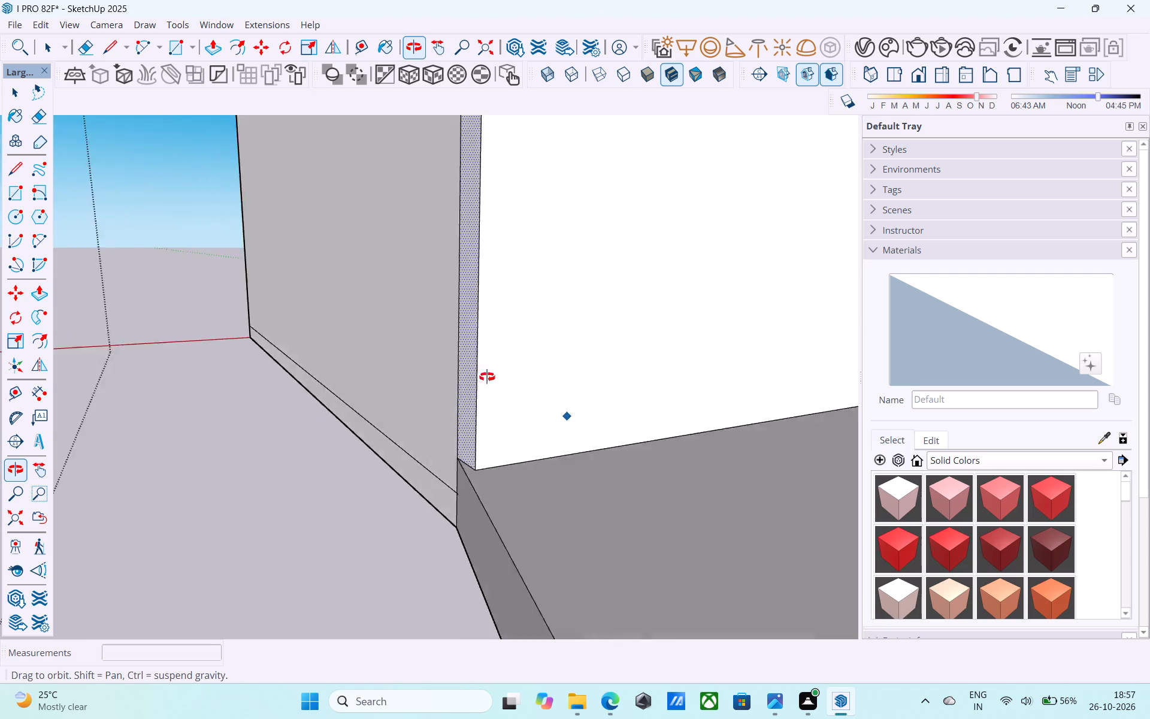
pyautogui.keyDown('shift'); pyautogui.moveTo(487, 377); pyautogui.dragTo(689, 385, button='middle'); pyautogui.keyUp('shift')
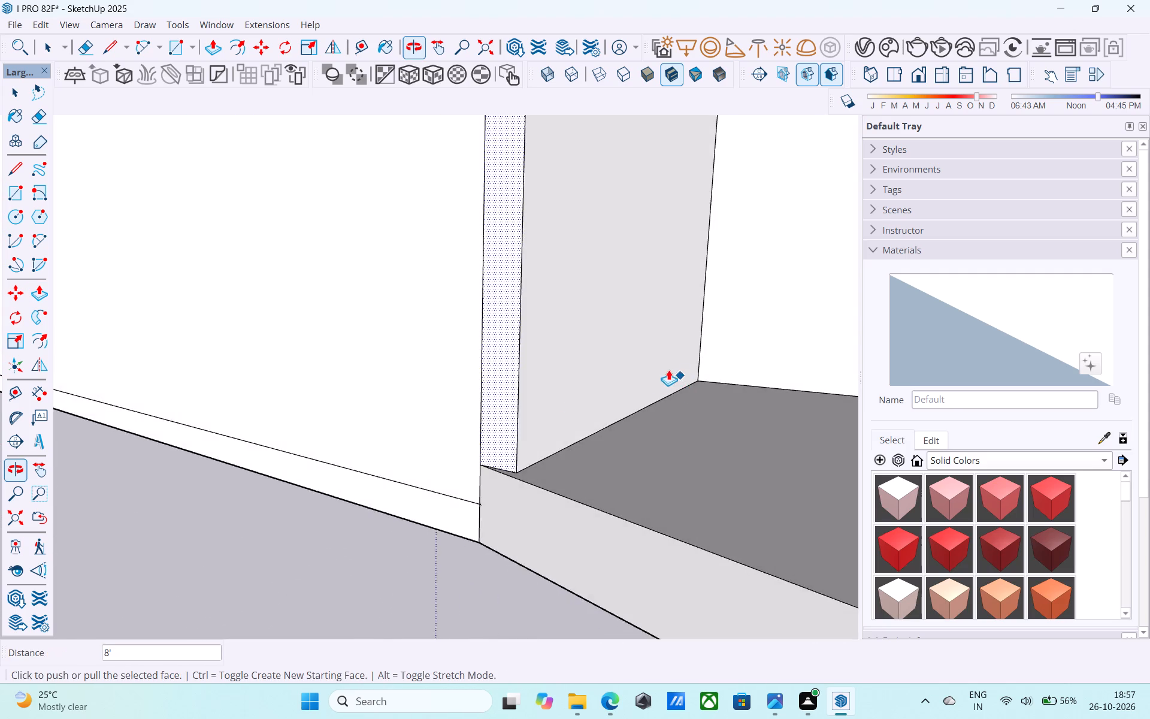
pyautogui.scroll(-11, 666, 370)
pyautogui.keyDown('shift'); pyautogui.moveTo(651, 373); pyautogui.dragTo(687, 476, button='middle'); pyautogui.keyUp('shift')
pyautogui.scroll(-8, 594, 400)
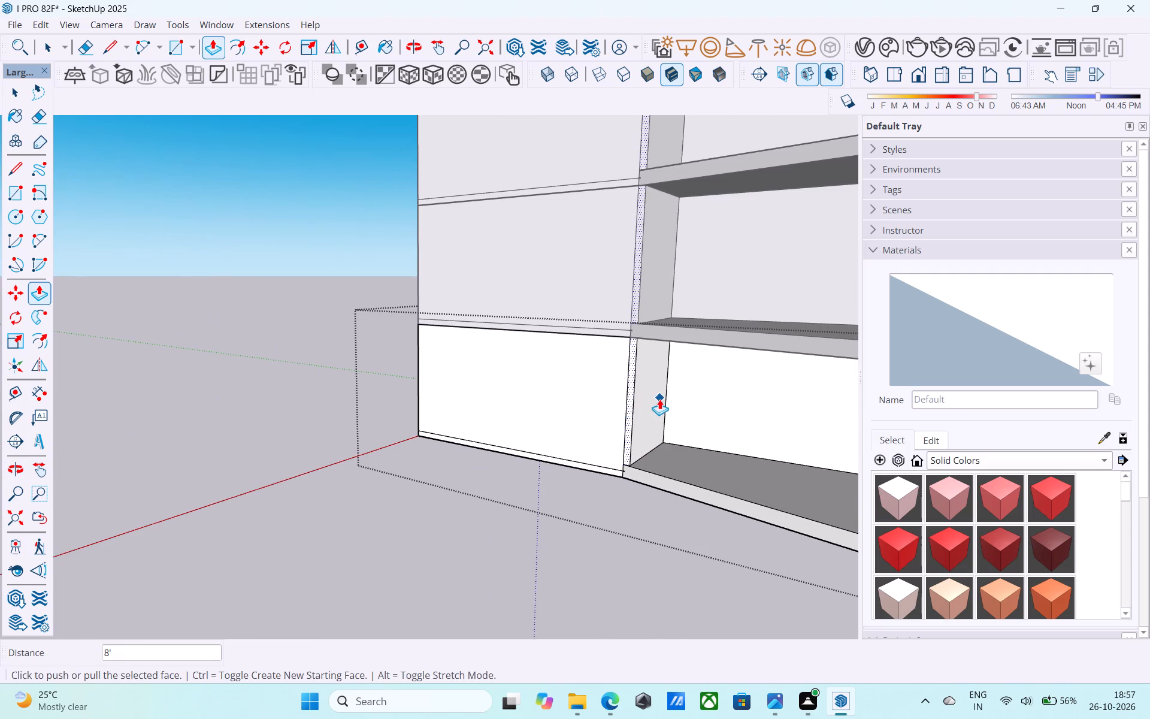
pyautogui.scroll(4, 665, 392)
pyautogui.scroll(-6, 665, 392)
pyautogui.press('space')
pyautogui.moveTo(665, 392); pyautogui.dragTo(667, 391, button='middle')
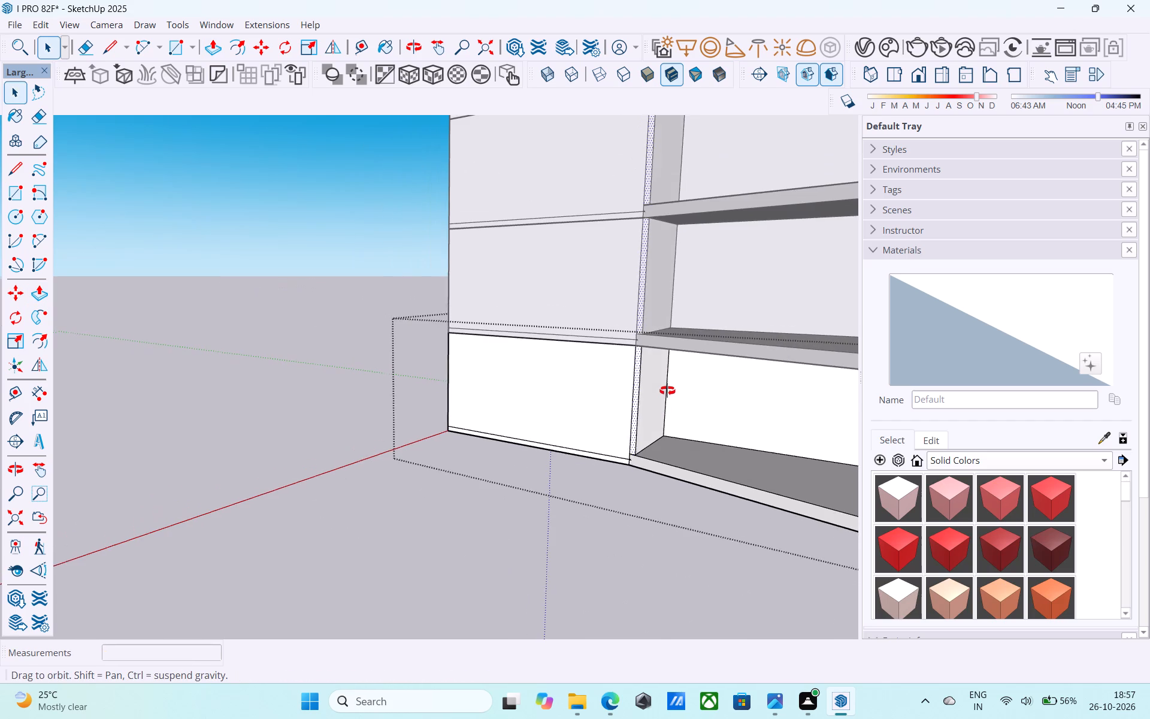
pyautogui.moveTo(667, 391); pyautogui.dragTo(670, 373, button='middle')
pyautogui.scroll(-5, 673, 374)
pyautogui.moveTo(673, 375); pyautogui.dragTo(745, 393, button='middle')
pyautogui.scroll(5, 745, 393)
pyautogui.scroll(-1, 746, 387)
pyautogui.keyDown('shift'); pyautogui.moveTo(746, 386); pyautogui.dragTo(746, 410, button='middle'); pyautogui.keyUp('shift')
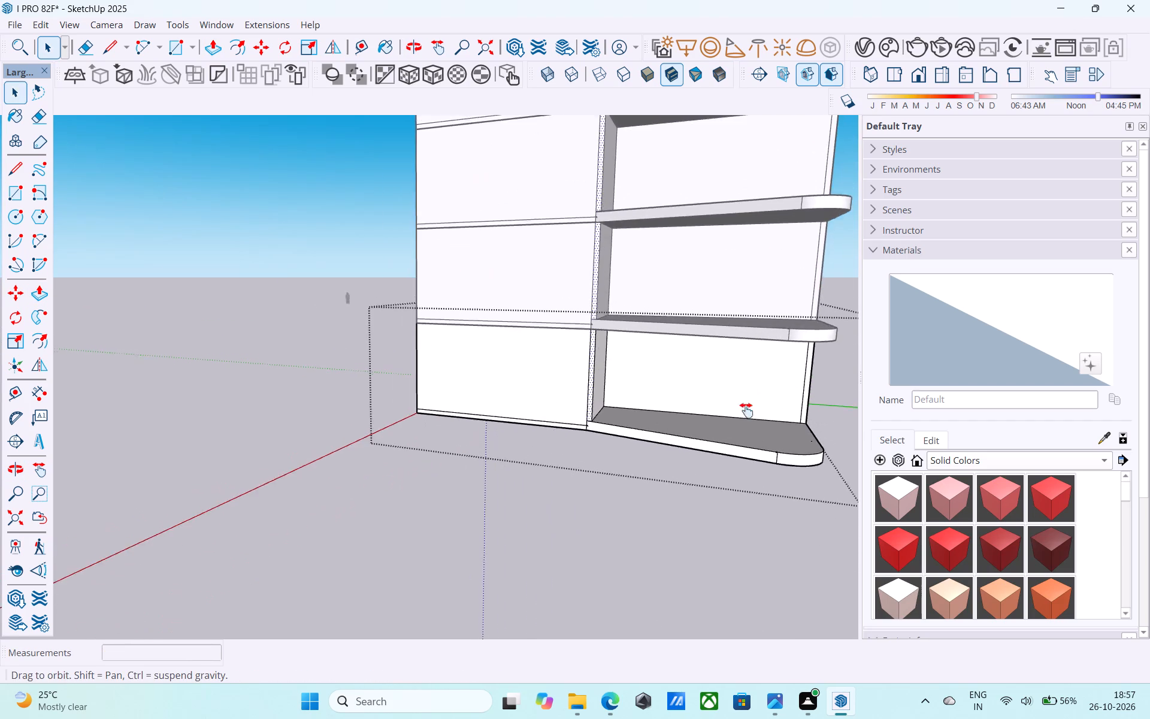
pyautogui.keyDown('shift'); pyautogui.moveTo(746, 410); pyautogui.dragTo(769, 387, button='middle'); pyautogui.keyUp('shift')
# Make a group from the extended partition's balcony-side face and its bounding edges on the lowest storey.
pyautogui.keyDown('shift'); pyautogui.moveTo(672, 421); pyautogui.dragTo(640, 429, button='middle'); pyautogui.keyUp('shift')
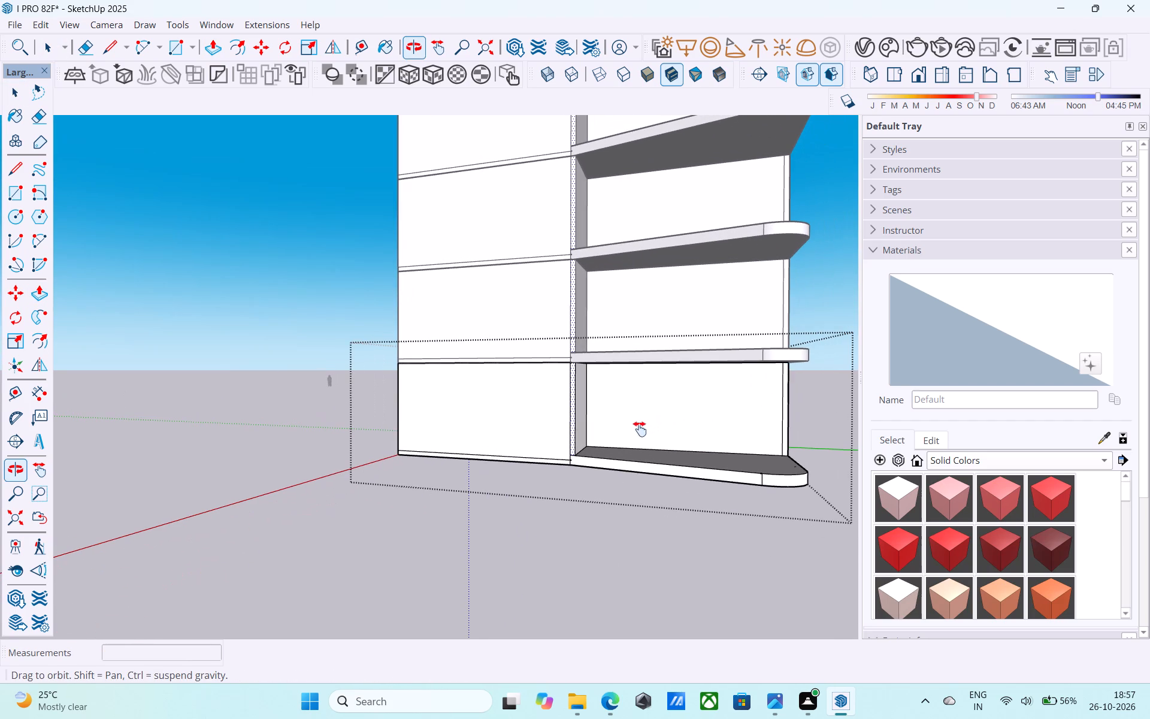
pyautogui.keyDown('shift'); pyautogui.moveTo(640, 429); pyautogui.dragTo(618, 416, button='middle'); pyautogui.keyUp('shift')
pyautogui.scroll(4, 583, 410)
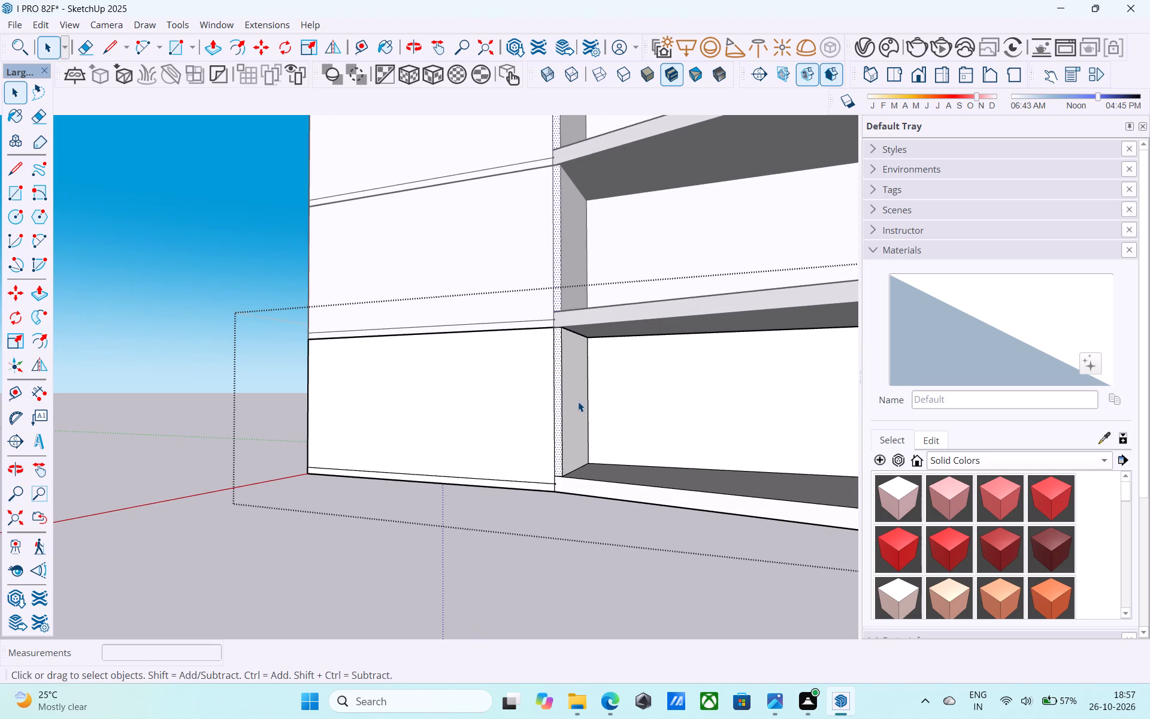
pyautogui.doubleClick(578, 401)
pyautogui.rightClick(578, 401)
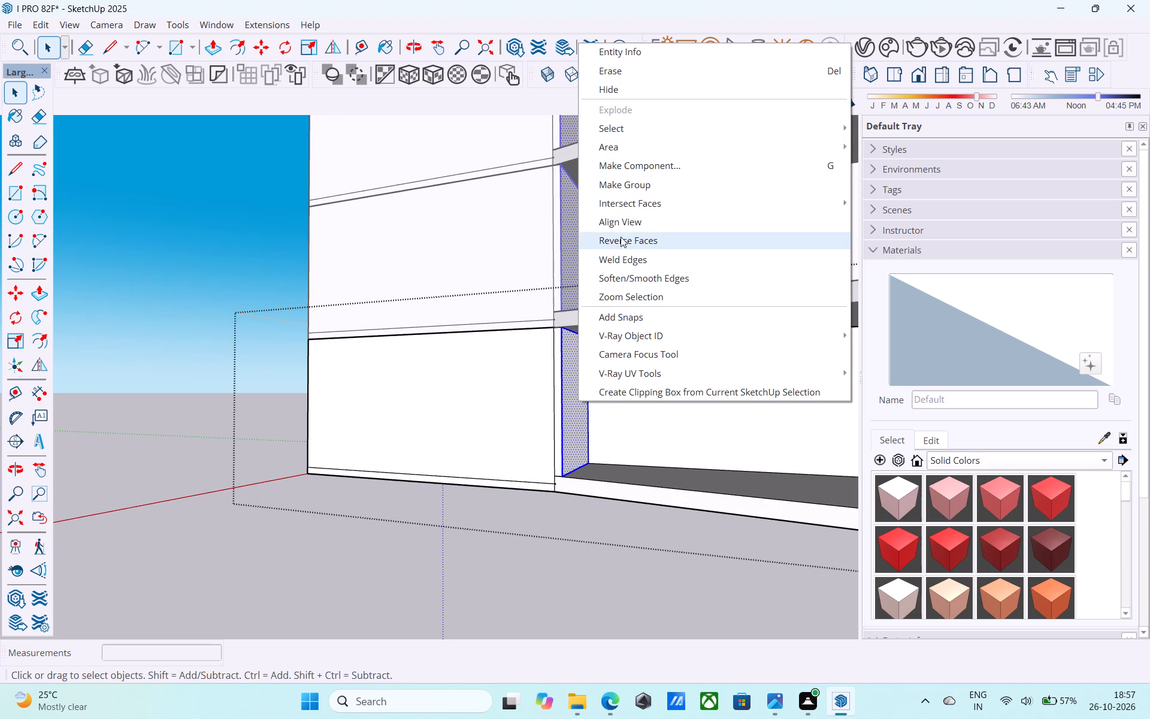
pyautogui.click(635, 189)
# Extrude the face inside the new partition group 4' along the balcony front to form a block, and close the group.
pyautogui.doubleClick(571, 379)
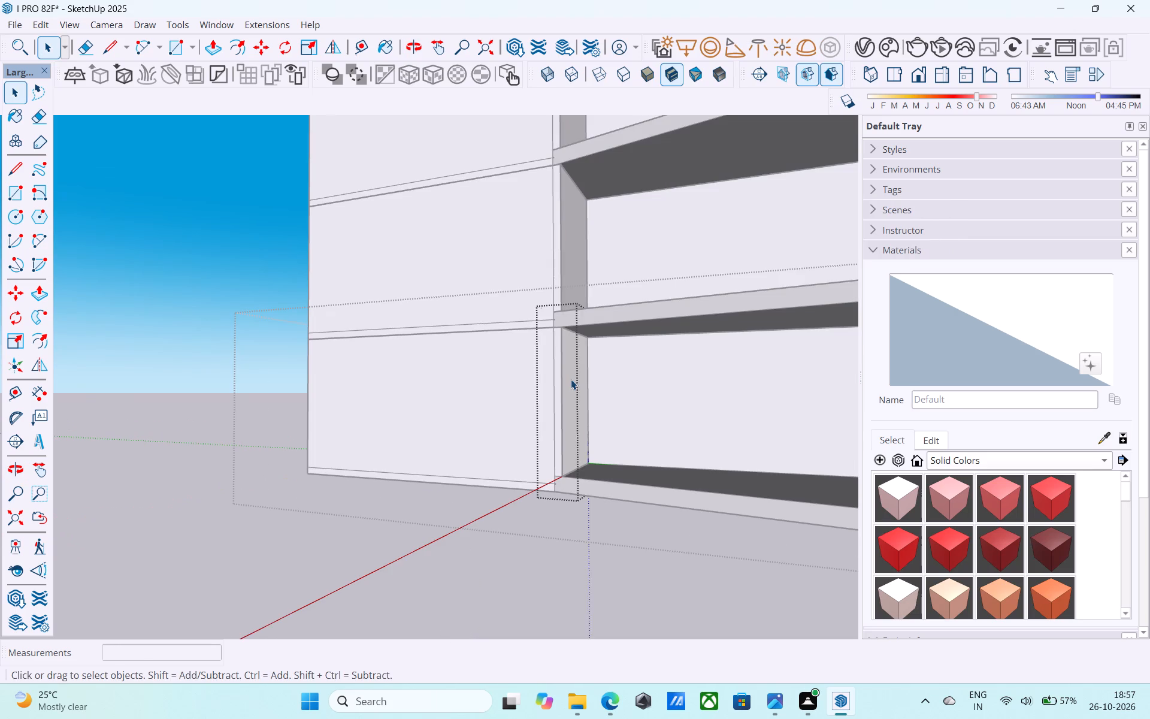
pyautogui.press('p')
pyautogui.click(571, 379)
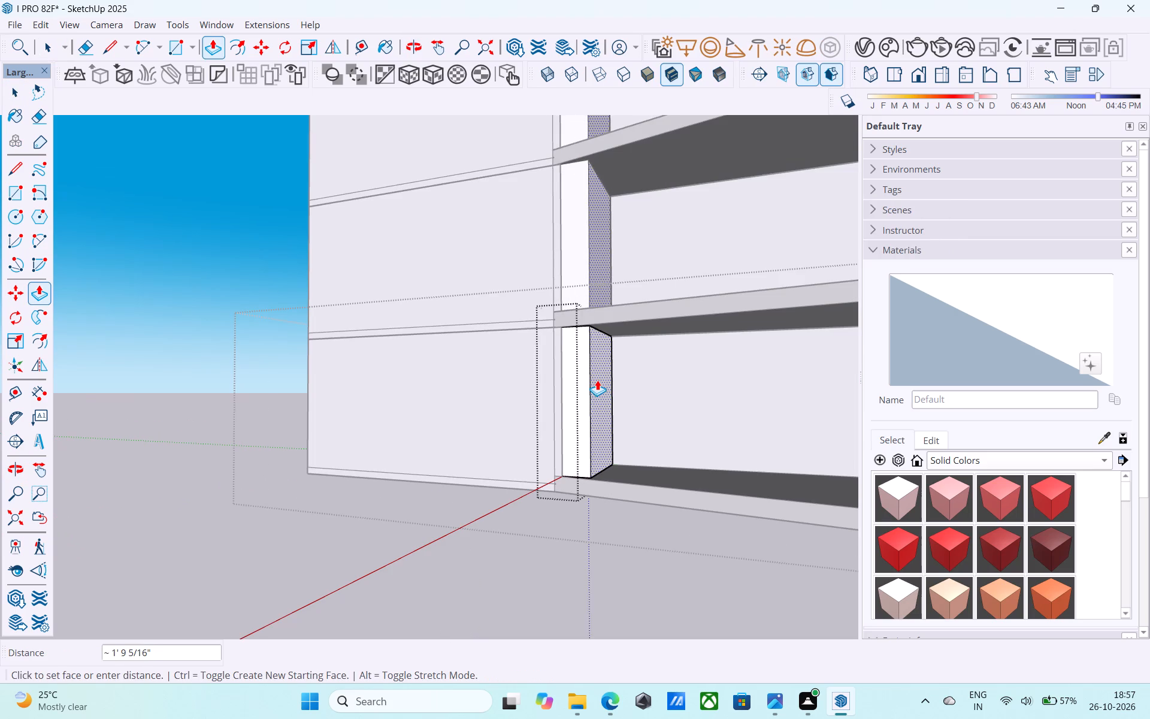
pyautogui.write("4'")
pyautogui.press('Return')
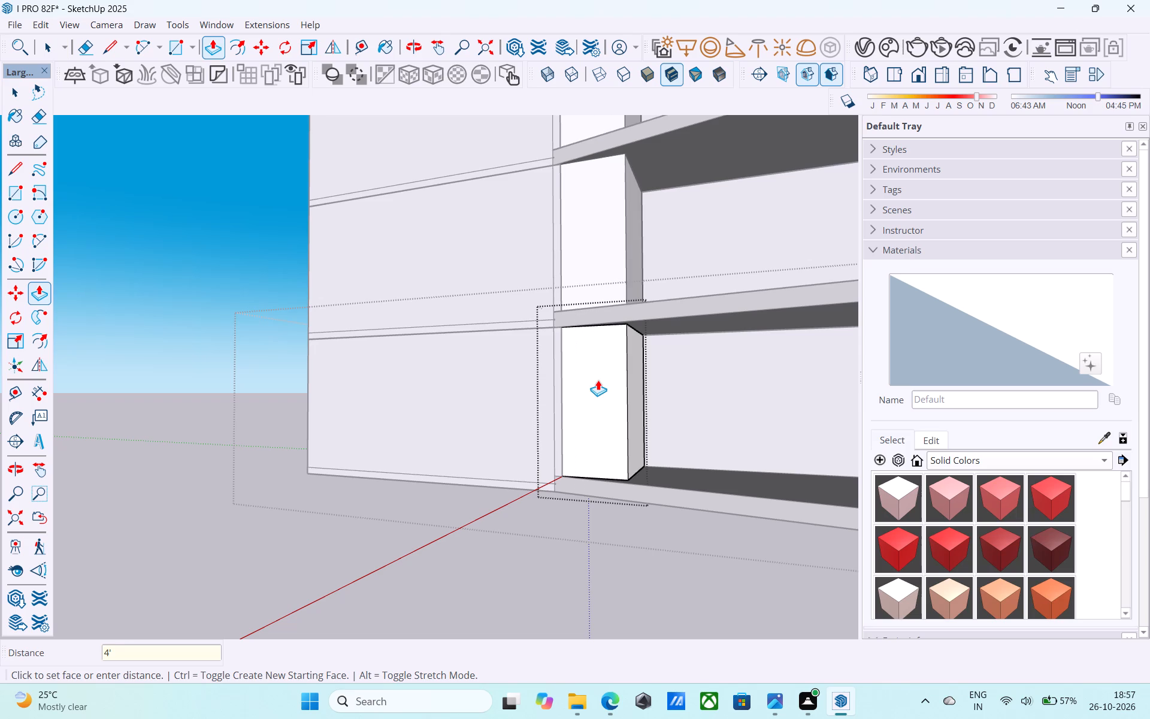
pyautogui.scroll(1, 598, 380)
pyautogui.scroll(-13, 546, 349)
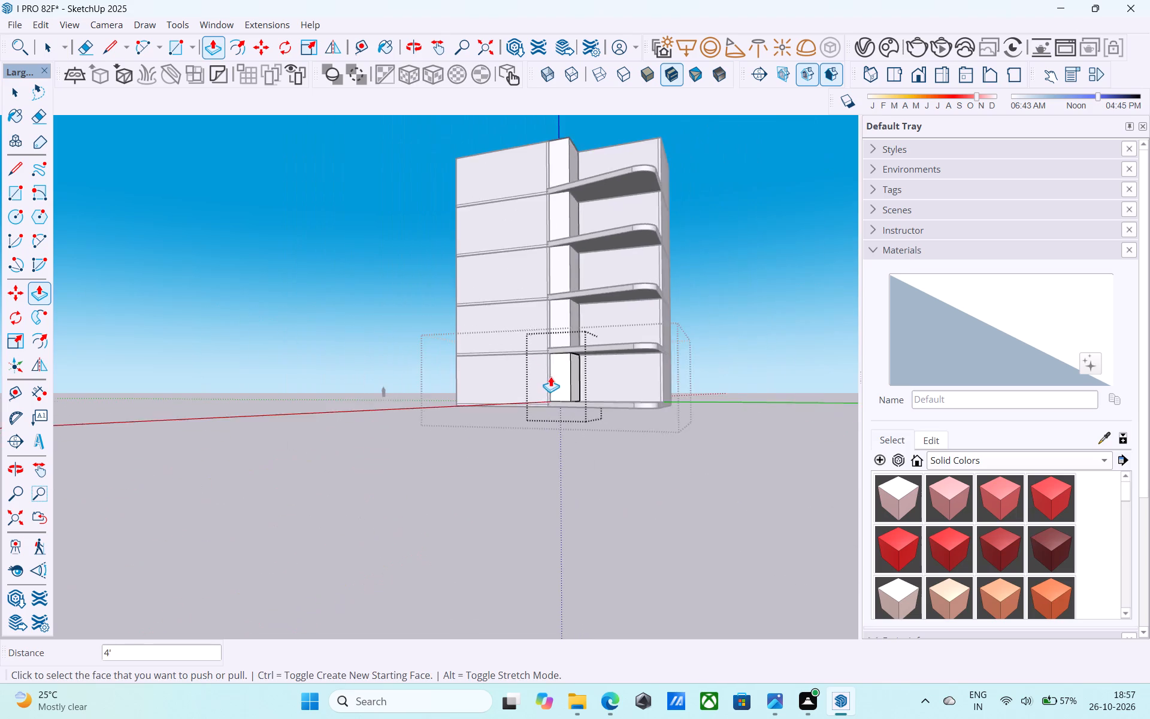
pyautogui.moveTo(554, 379); pyautogui.dragTo(550, 533, button='middle')
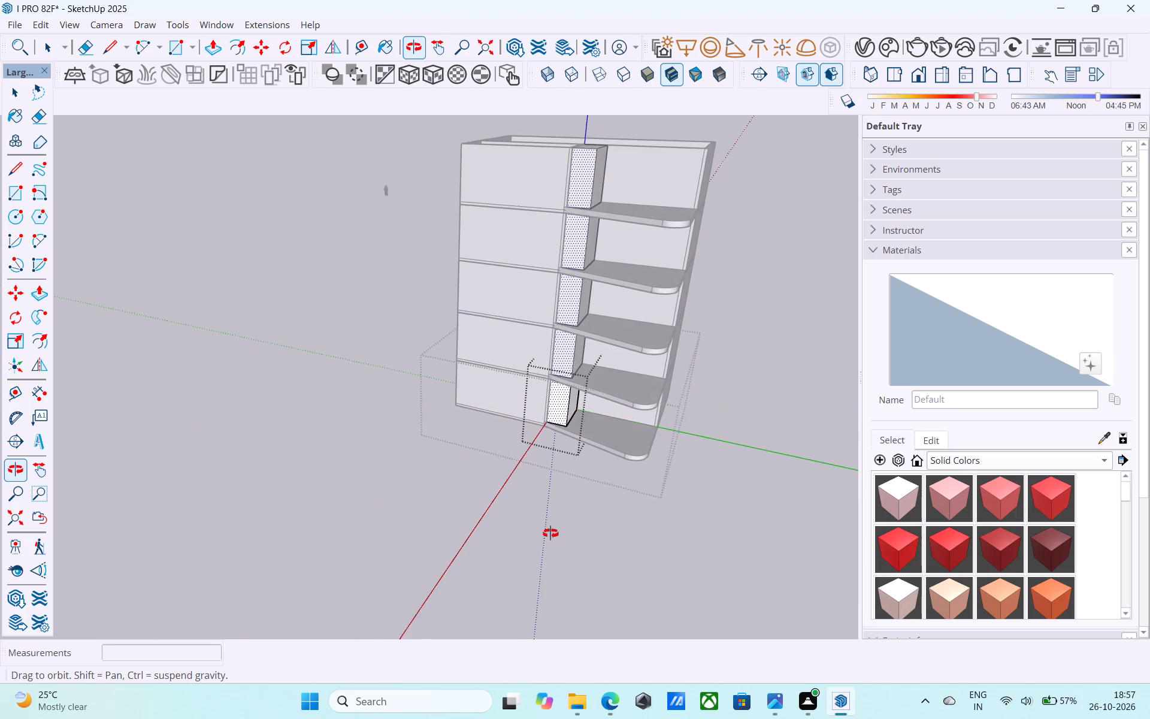
pyautogui.moveTo(550, 533); pyautogui.dragTo(575, 344, button='middle')
pyautogui.scroll(4, 577, 309)
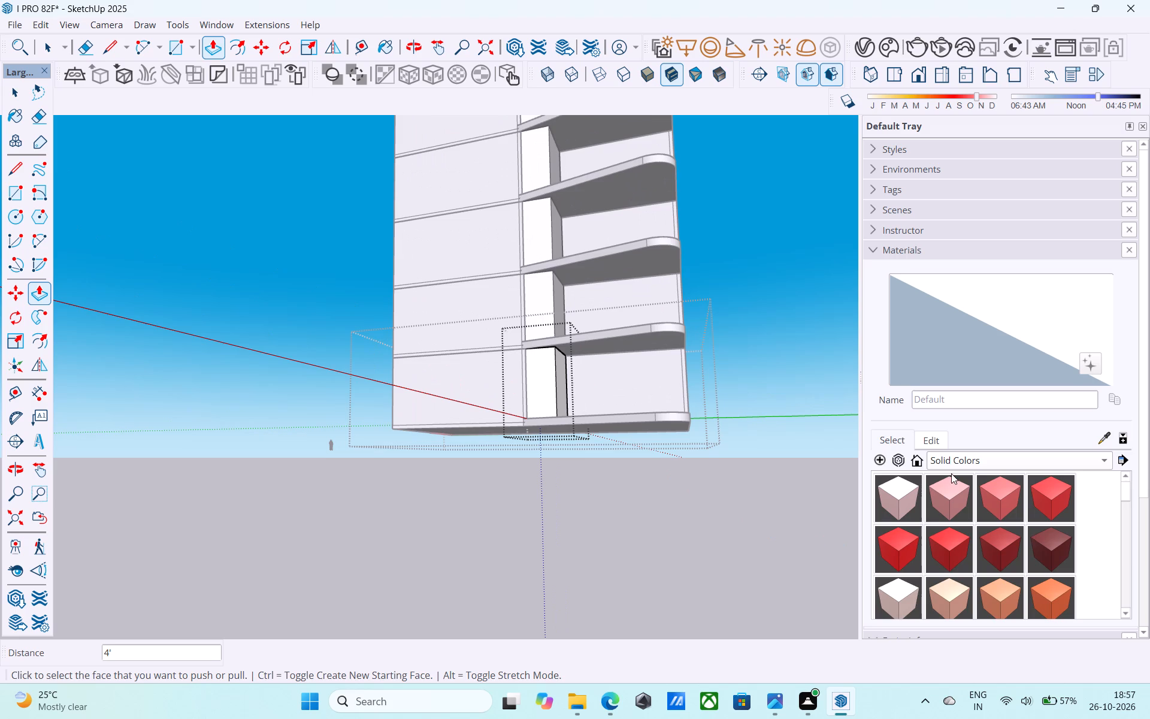
pyautogui.click(597, 454)
pyautogui.press('space')
pyautogui.press('space')
pyautogui.click(612, 375)
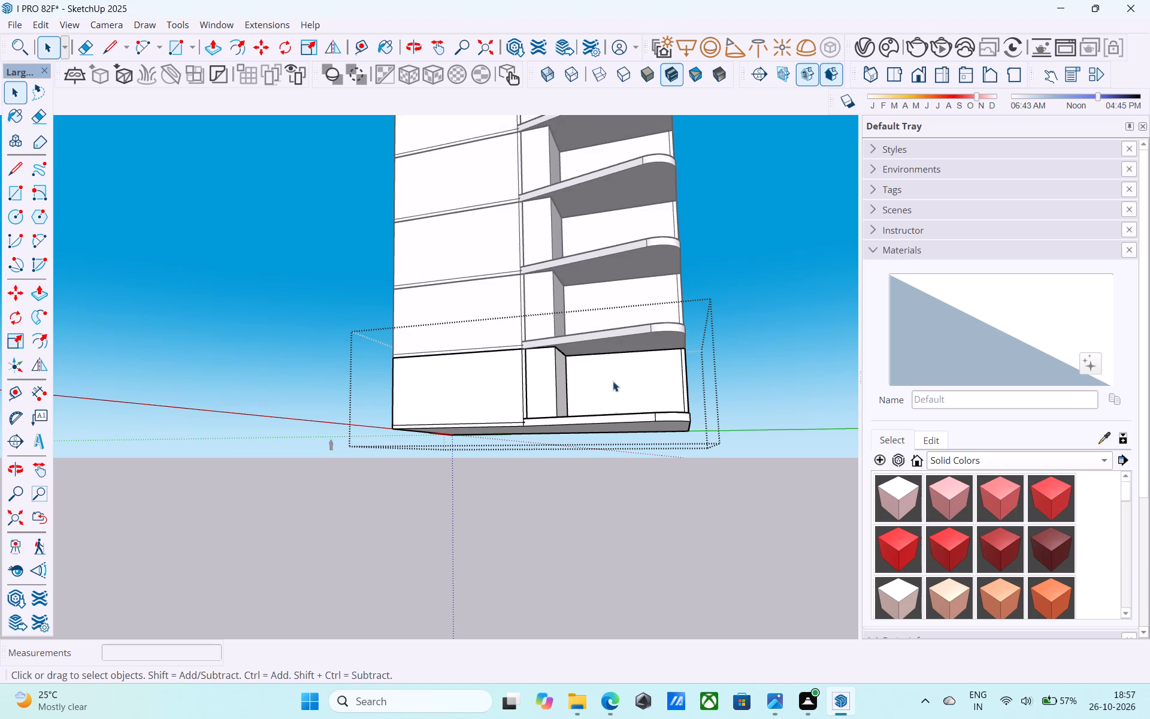
# Paint the grouped block beside the balcony with Wood_Floor_01_1K from the Wood materials collection.
pyautogui.click(552, 393)
pyautogui.doubleClick(511, 382)
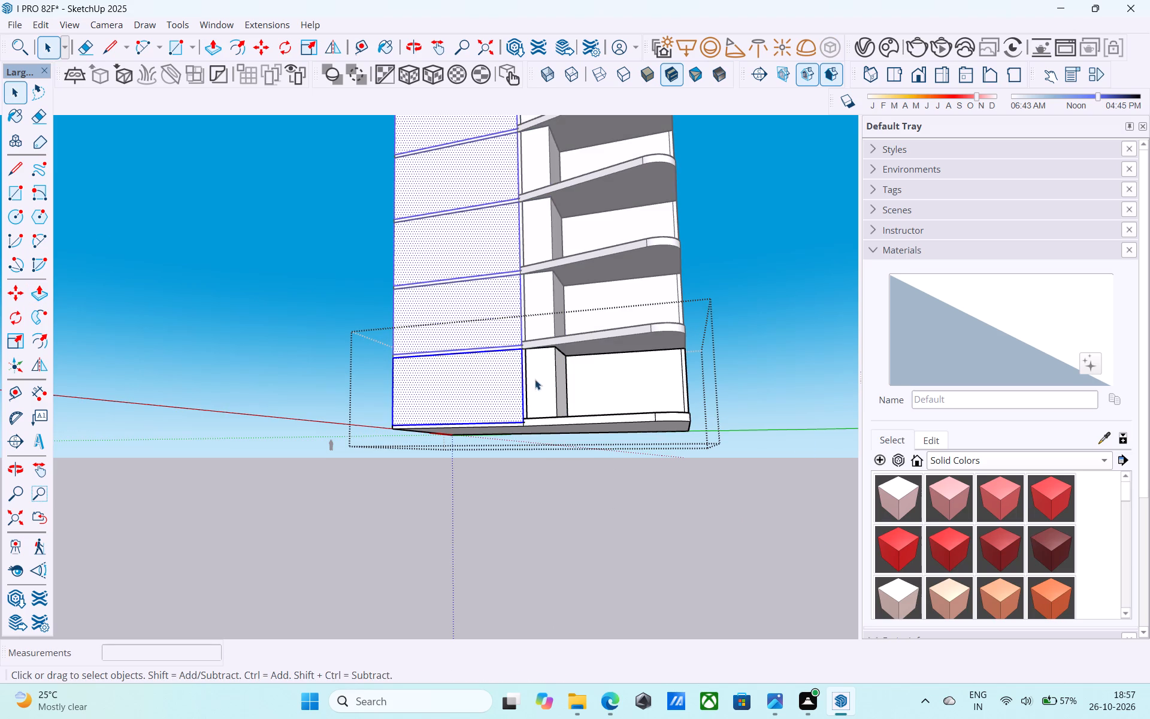
pyautogui.click(582, 379)
pyautogui.click(547, 385)
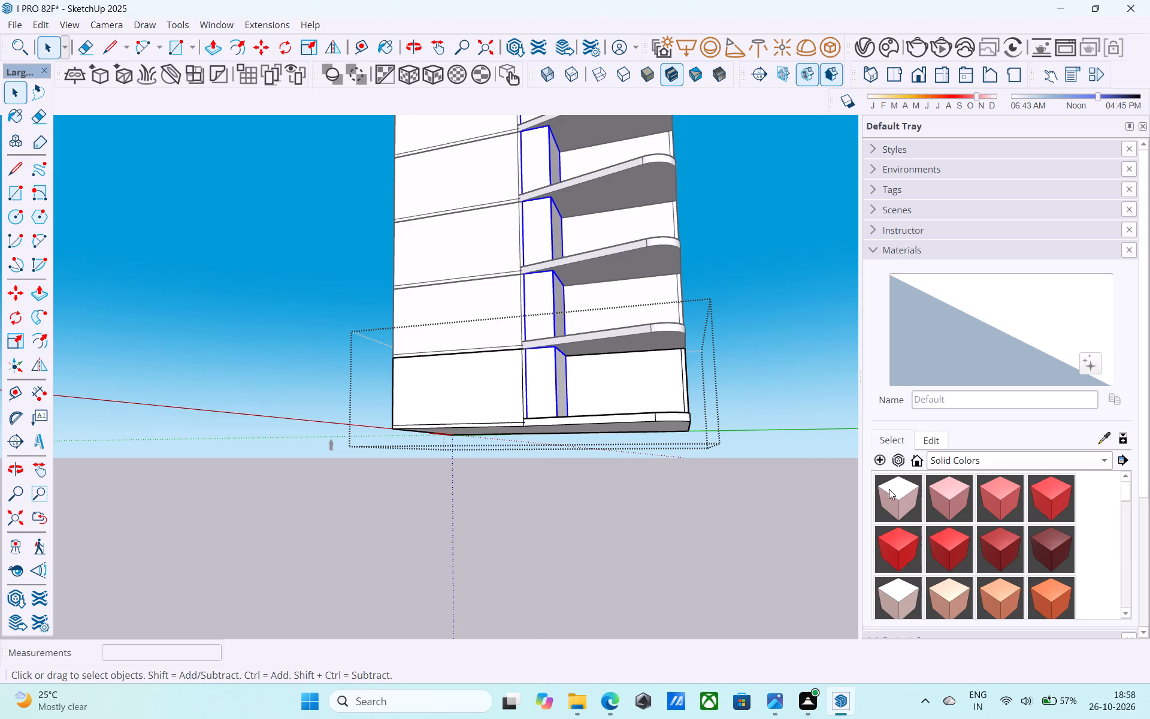
pyautogui.click(980, 452)
pyautogui.click(989, 491)
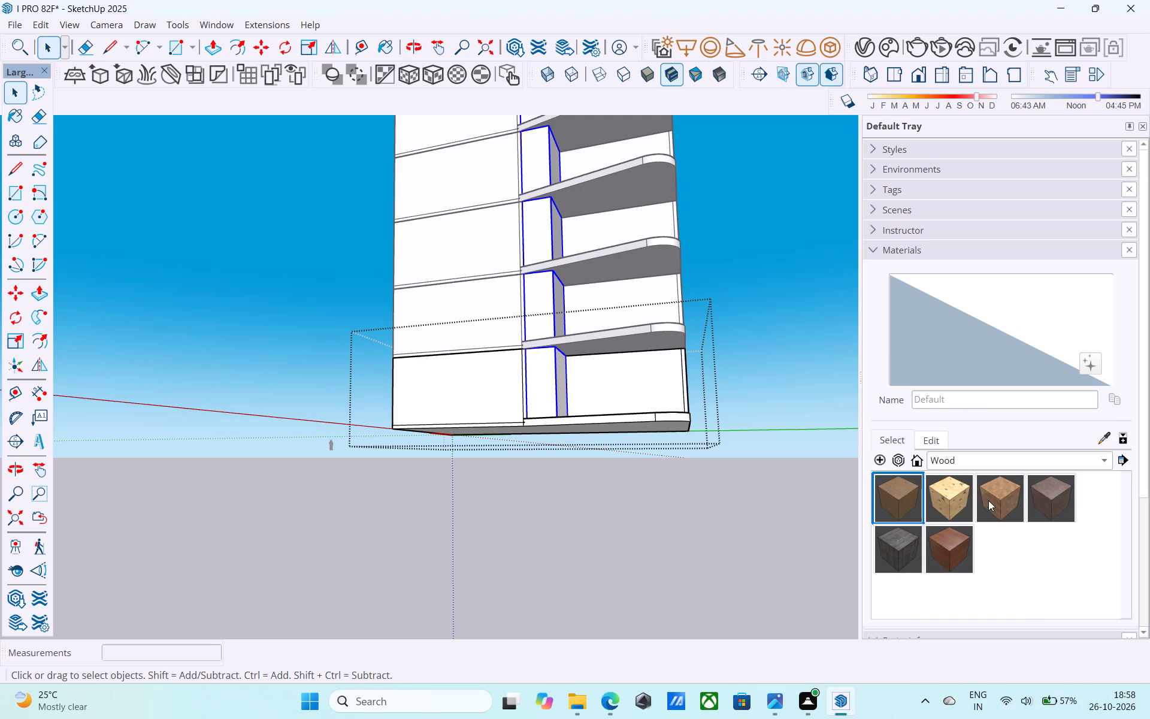
pyautogui.click(938, 502)
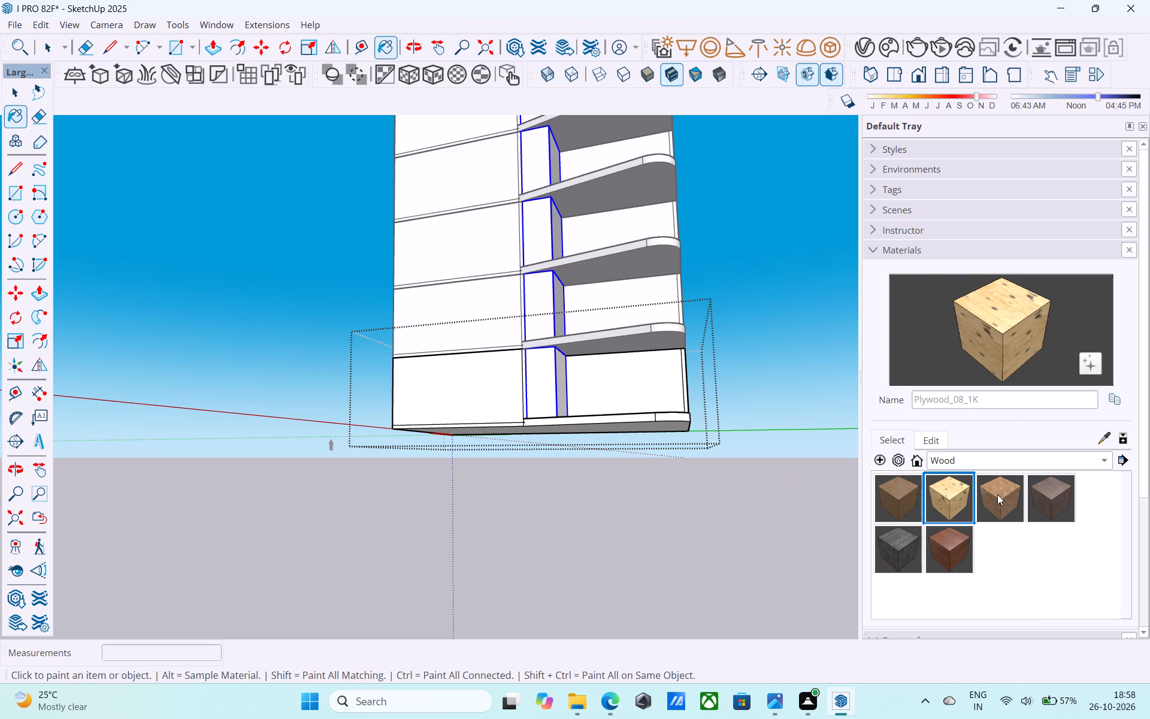
pyautogui.click(1001, 506)
pyautogui.click(546, 397)
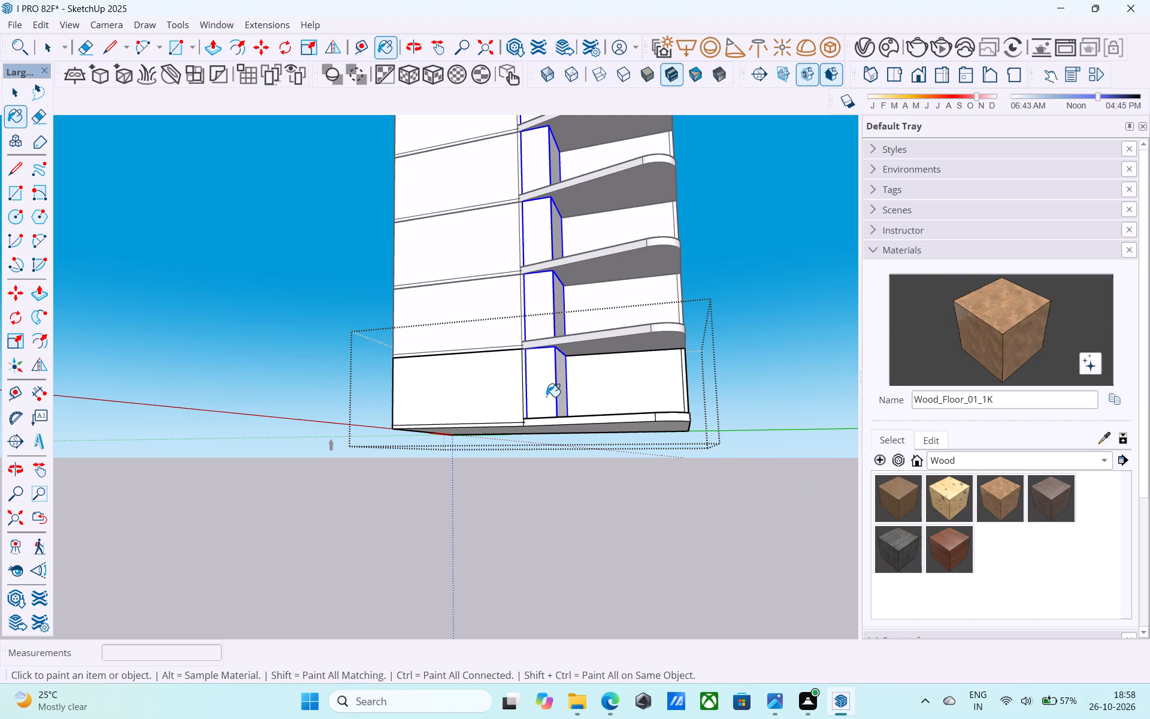
# Lighten the Wood_Floor_01_1K material by raising its colour brightness.
pyautogui.moveTo(562, 421); pyautogui.dragTo(599, 554, button='middle')
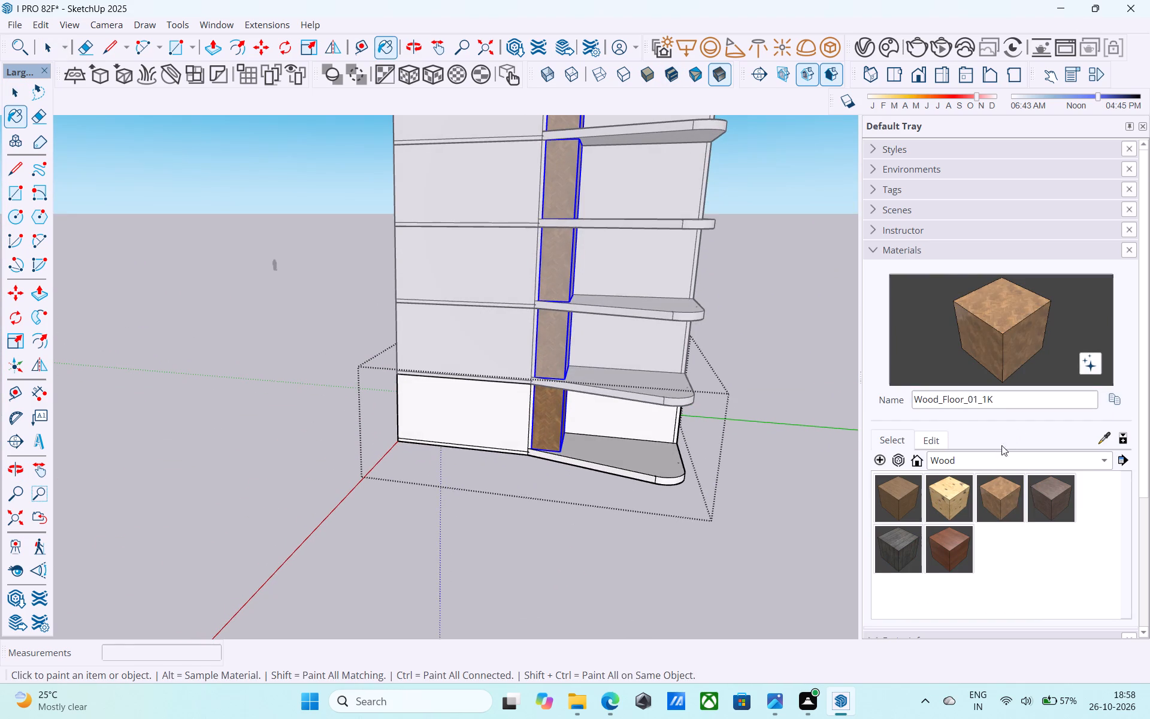
pyautogui.click(998, 451)
pyautogui.click(960, 455)
pyautogui.click(933, 443)
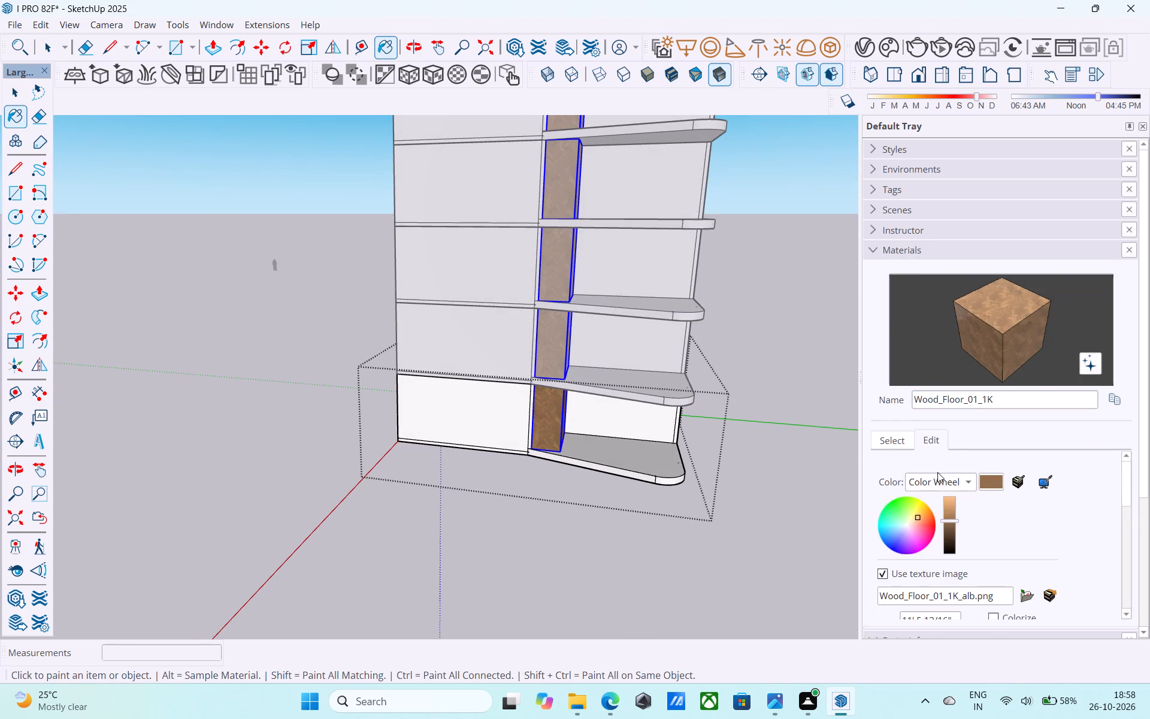
pyautogui.moveTo(939, 518); pyautogui.dragTo(945, 500)
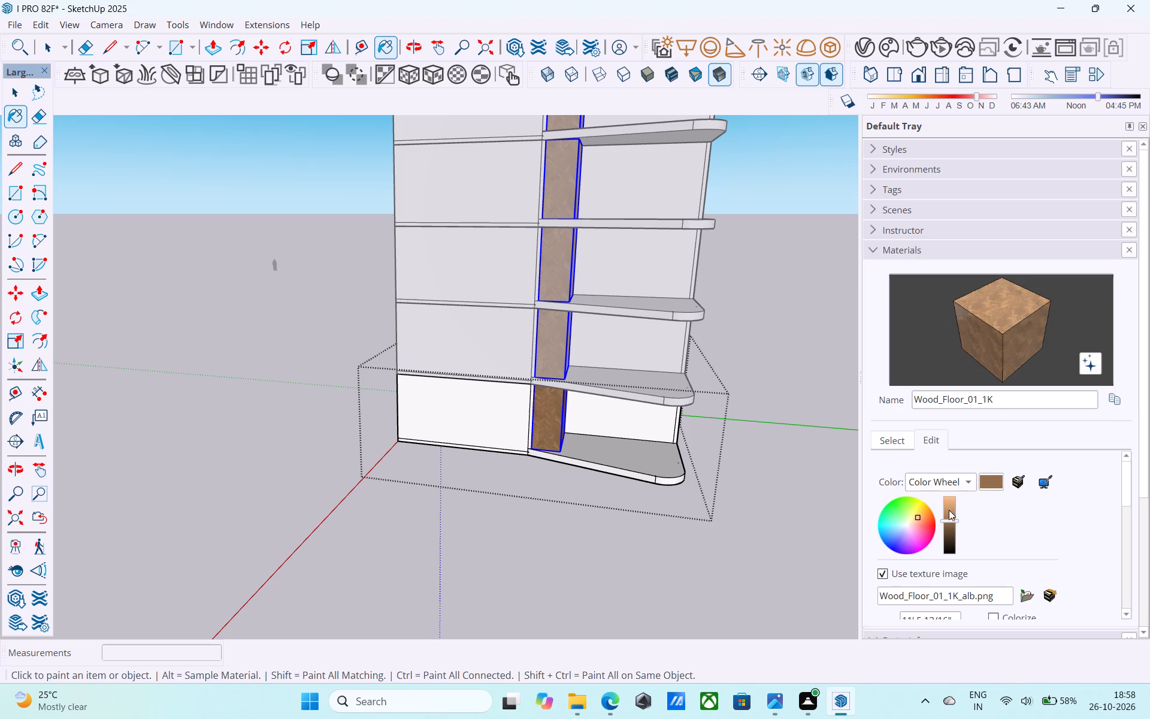
pyautogui.click(950, 514)
pyautogui.scroll(-6, 949, 514)
pyautogui.scroll(8, 949, 512)
# Shift the Wood_Floor_01_1K material's hue on the colour wheel to a warmer orange-brown tone.
pyautogui.moveTo(710, 478); pyautogui.dragTo(700, 413, button='middle')
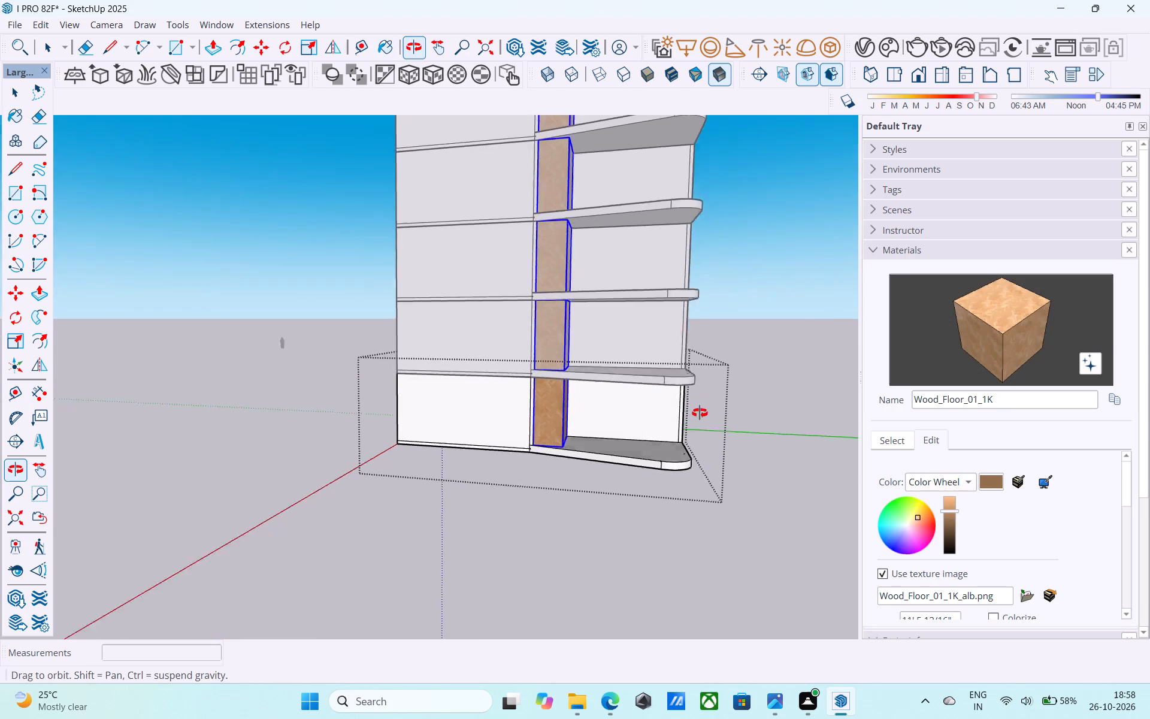
pyautogui.moveTo(700, 413); pyautogui.dragTo(648, 395, button='middle')
pyautogui.scroll(7, 495, 418)
pyautogui.scroll(6, 924, 515)
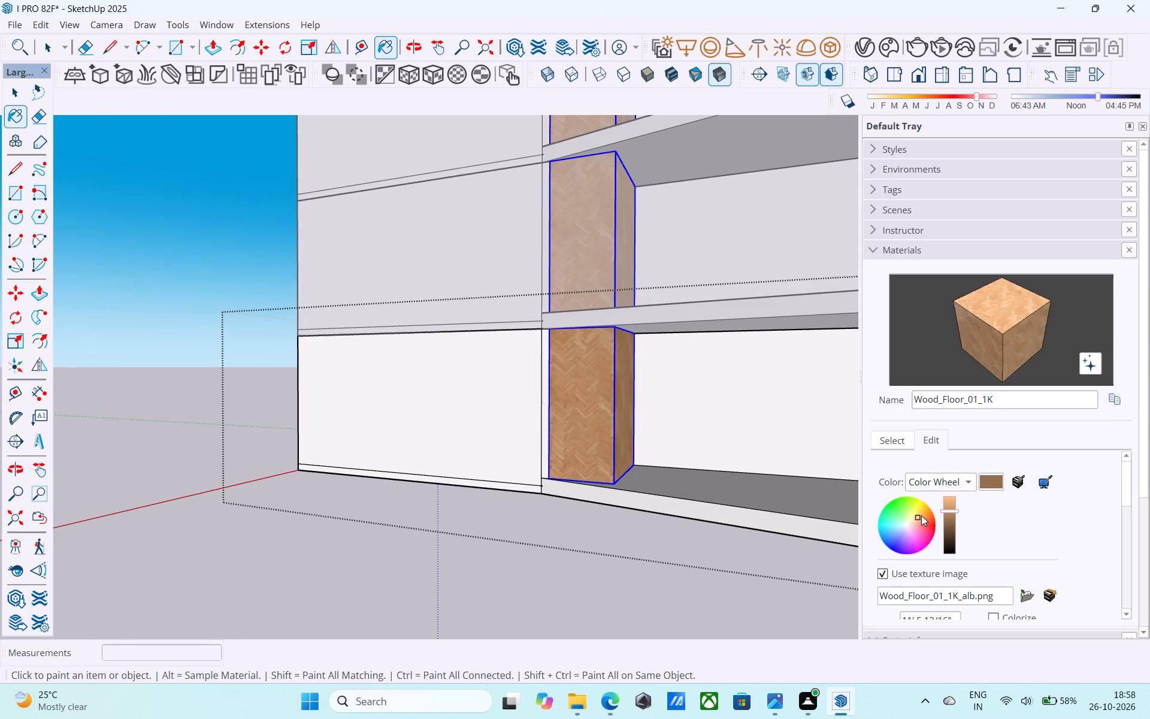
pyautogui.click(920, 516)
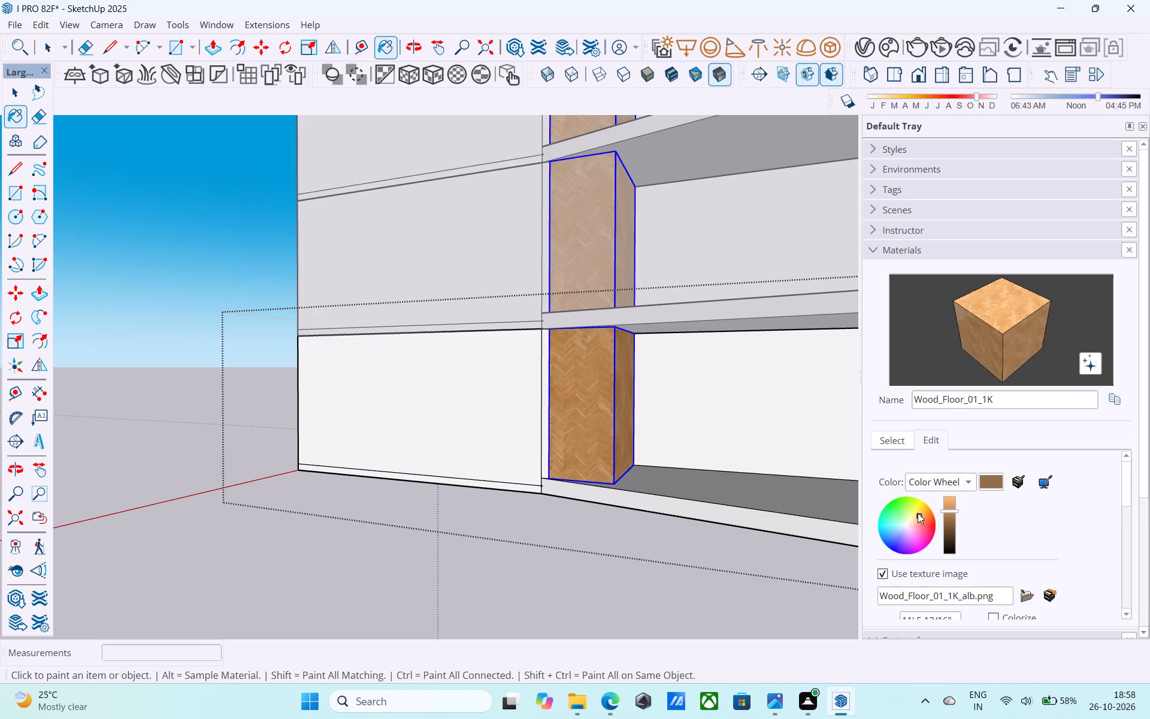
pyautogui.click(918, 513)
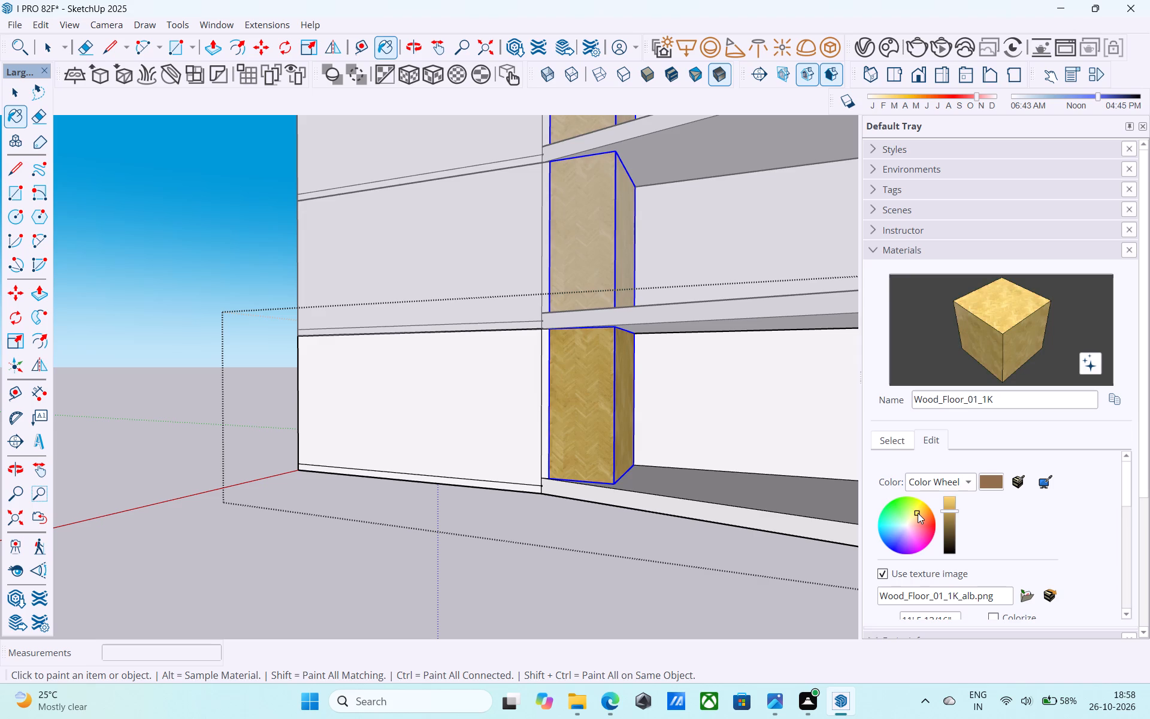
pyautogui.click(919, 515)
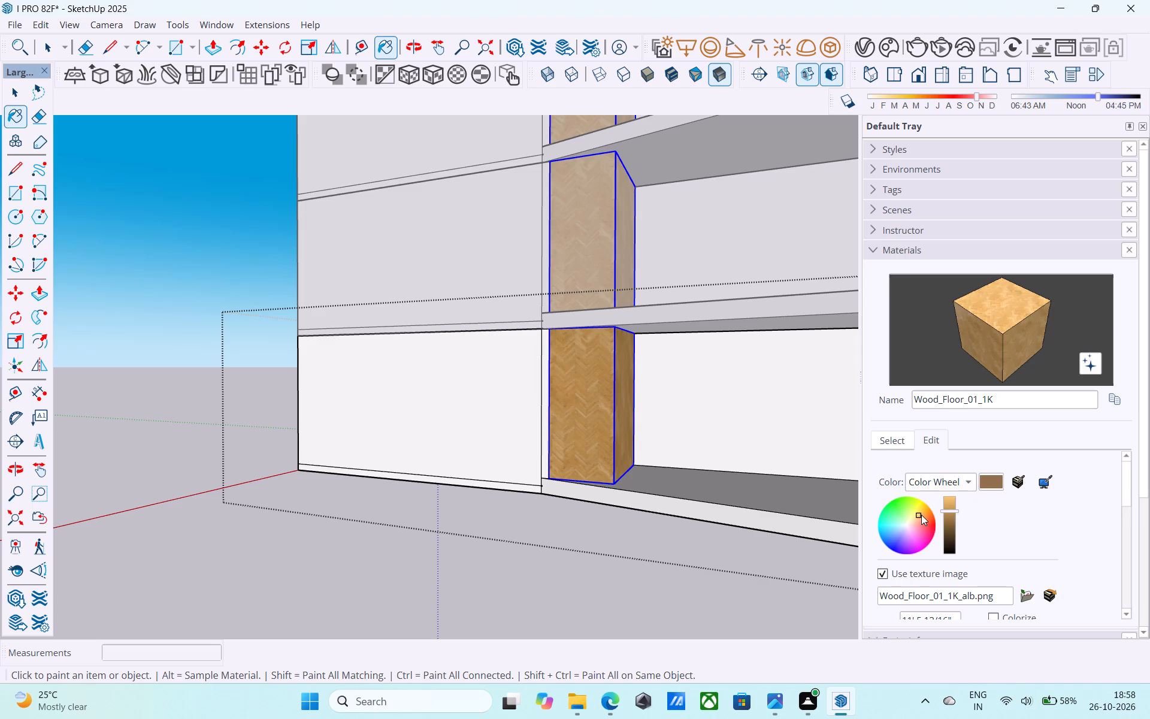
pyautogui.click(921, 515)
pyautogui.scroll(-11, 382, 451)
pyautogui.moveTo(398, 452); pyautogui.dragTo(462, 460, button='middle')
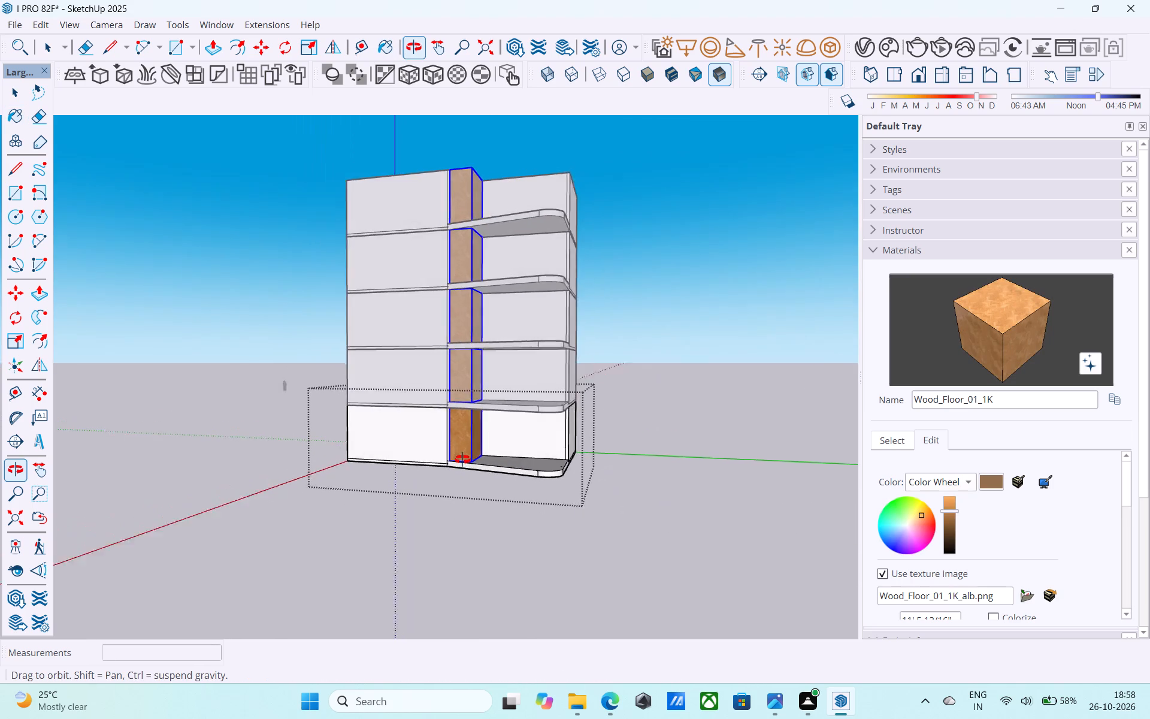
# Examine the recoloured wood-clad block on the lower floors up close and across the whole facade from several angles.
pyautogui.moveTo(462, 460); pyautogui.dragTo(482, 482, button='middle')
pyautogui.scroll(8, 482, 394)
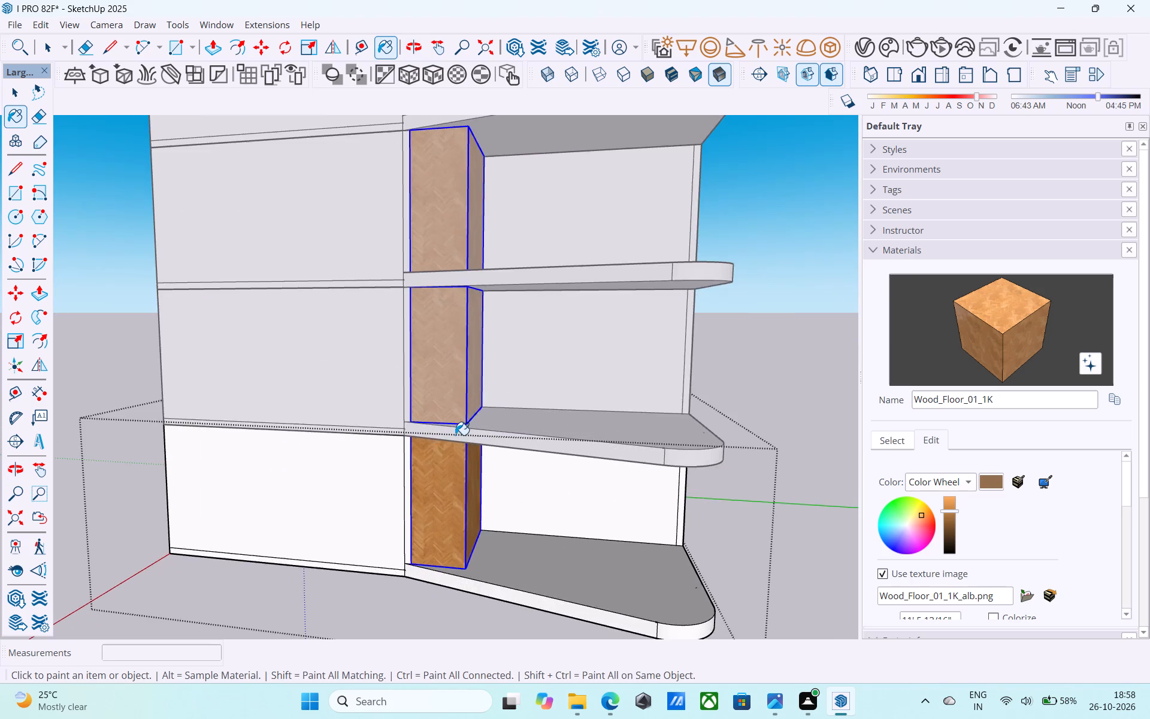
pyautogui.scroll(5, 434, 450)
pyautogui.scroll(-3, 434, 450)
pyautogui.keyDown('shift'); pyautogui.moveTo(434, 451); pyautogui.dragTo(499, 386, button='middle'); pyautogui.keyUp('shift')
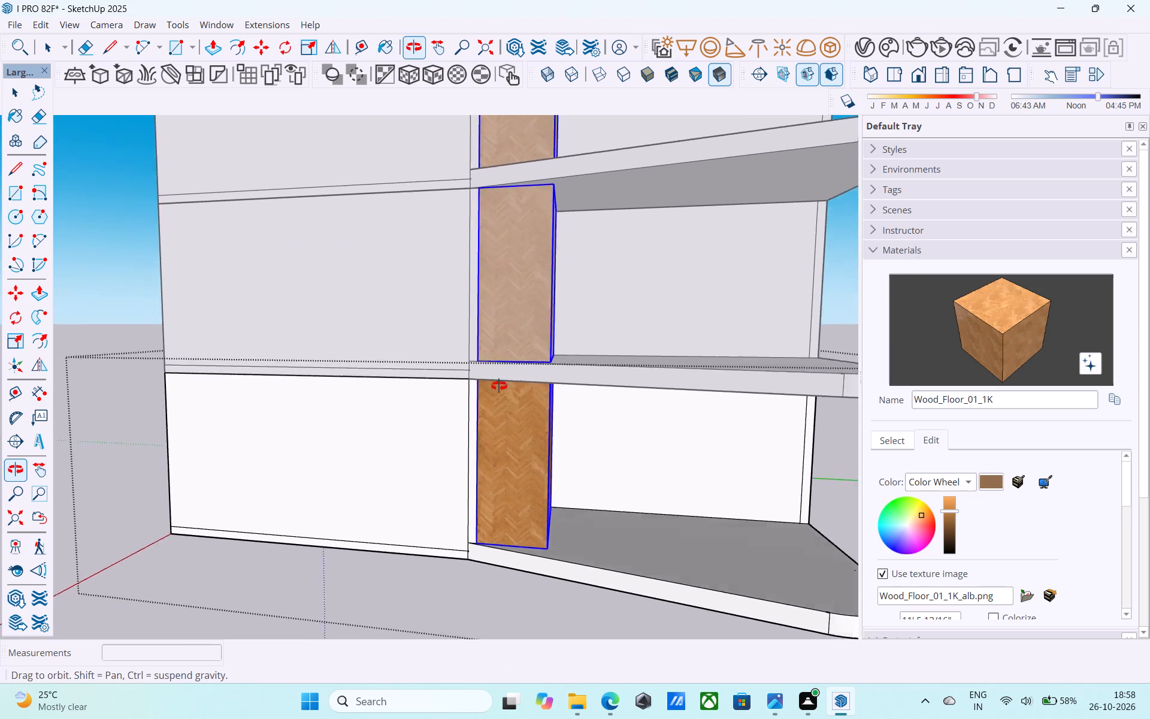
pyautogui.keyDown('shift'); pyautogui.moveTo(499, 386); pyautogui.dragTo(448, 472, button='middle'); pyautogui.keyUp('shift')
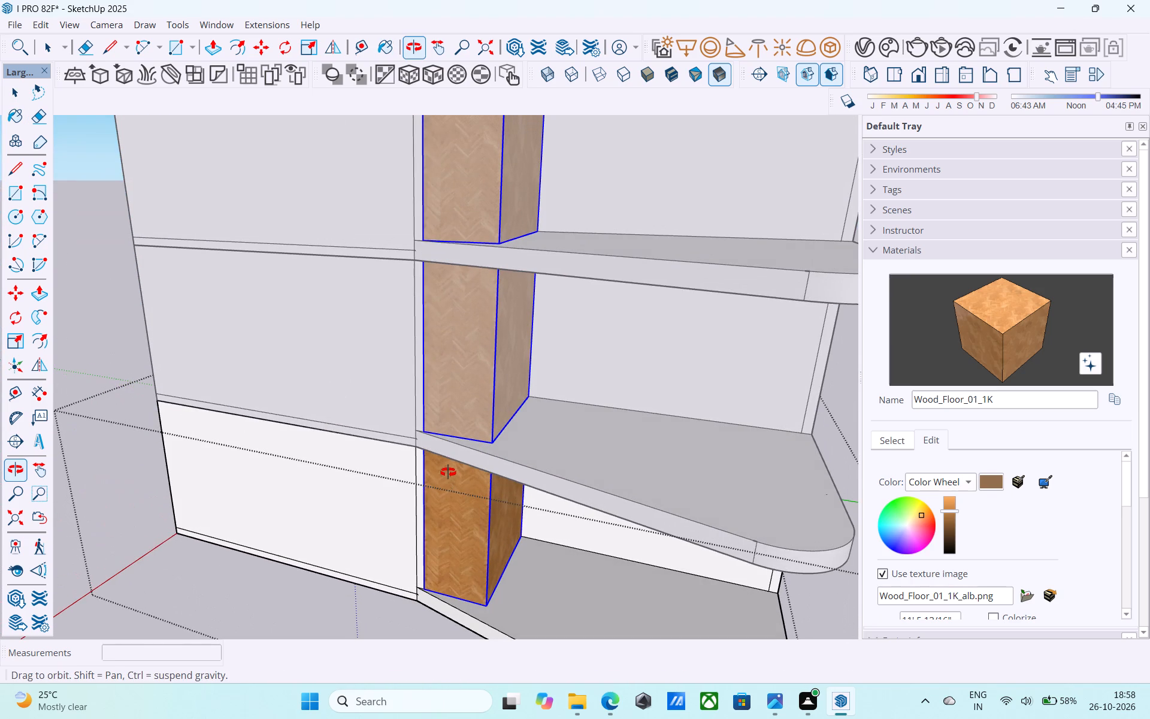
pyautogui.keyDown('shift'); pyautogui.moveTo(448, 472); pyautogui.dragTo(448, 473, button='middle'); pyautogui.keyUp('shift')
pyautogui.scroll(-9, 453, 472)
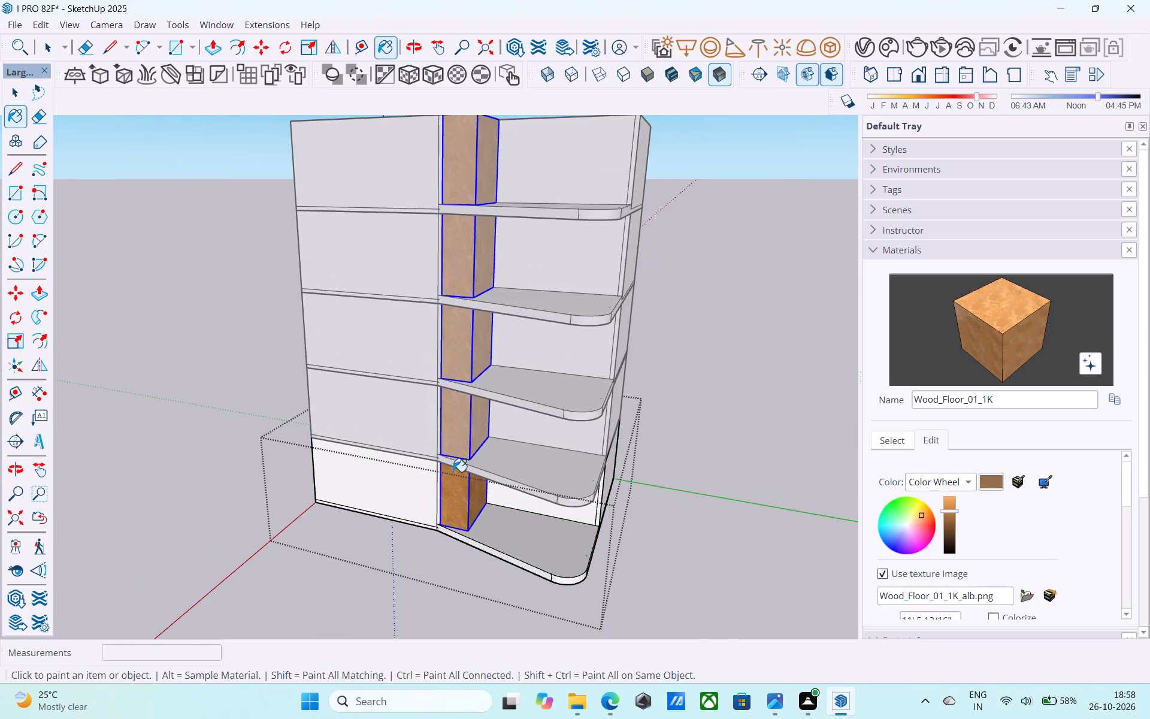
pyautogui.moveTo(453, 472); pyautogui.dragTo(447, 518, button='middle')
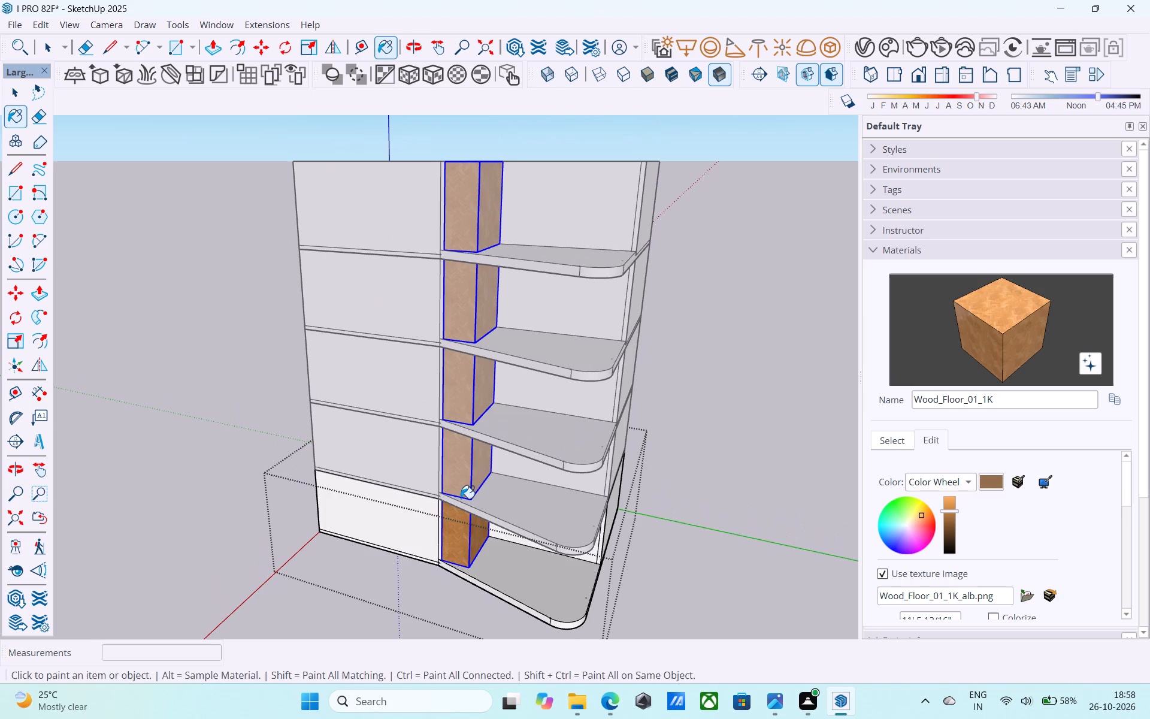
pyautogui.moveTo(479, 485); pyautogui.dragTo(368, 491, button='middle')
# Open the floor component on the storey above ground and hide the vertical seam between the balcony's straight front and rounded corner.
pyautogui.press('space')
pyautogui.click(594, 474)
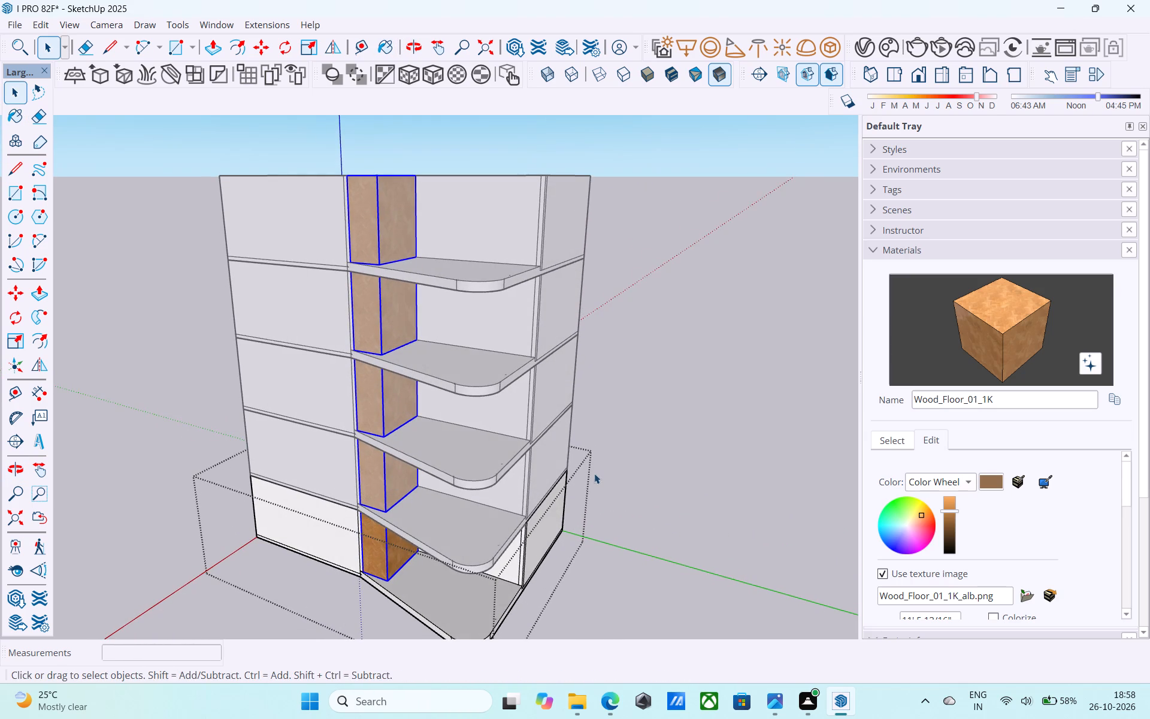
pyautogui.scroll(7, 421, 575)
pyautogui.doubleClick(490, 558)
pyautogui.scroll(5, 460, 585)
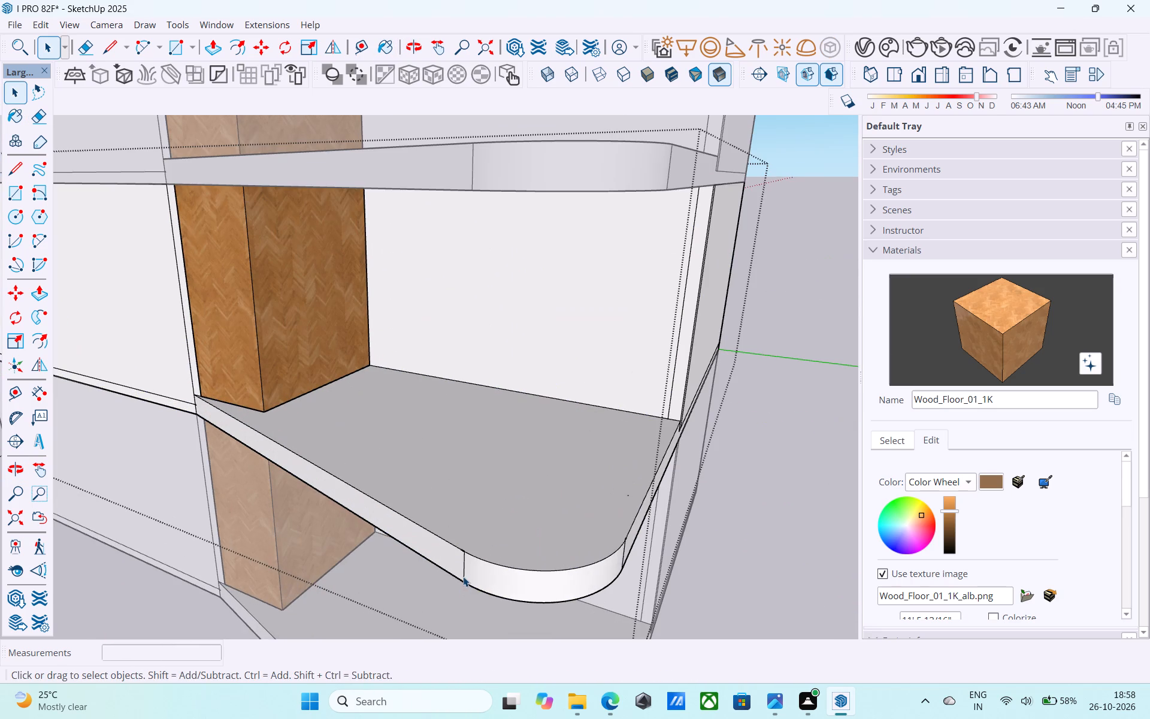
pyautogui.click(463, 576)
pyautogui.rightClick(463, 576)
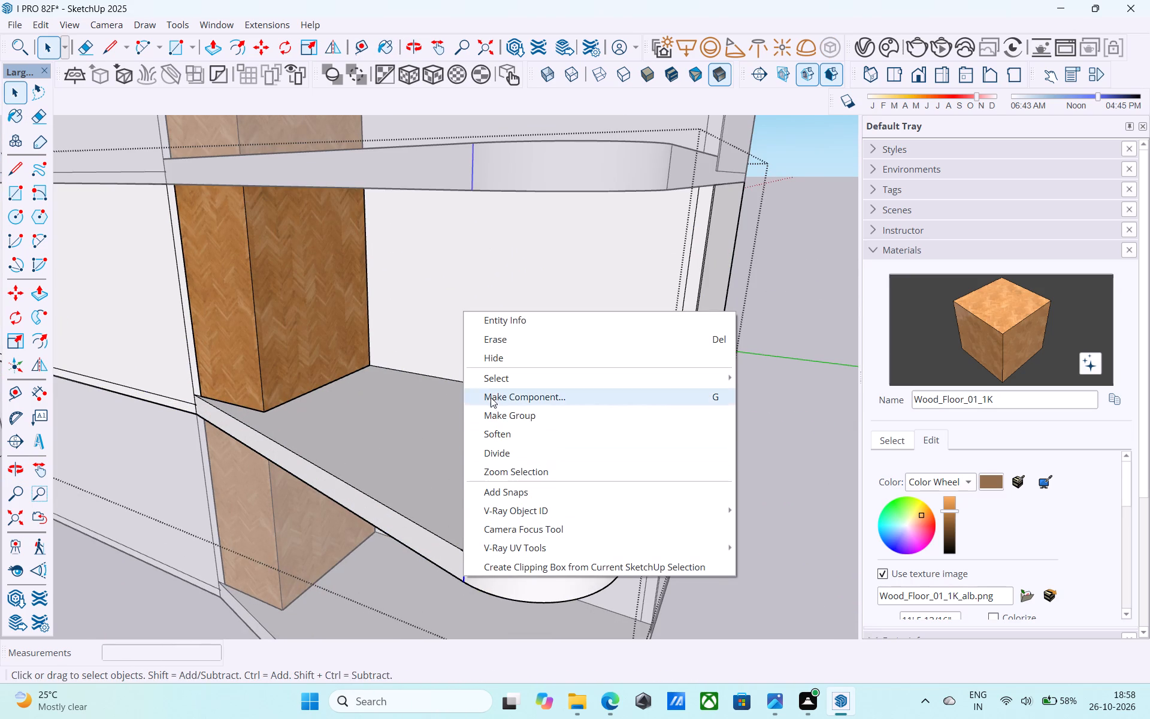
pyautogui.click(492, 354)
# Hide the other vertical seam, where the balcony's rounded corner meets its side edge.
pyautogui.scroll(-6, 301, 406)
pyautogui.moveTo(431, 490); pyautogui.dragTo(312, 487, button='middle')
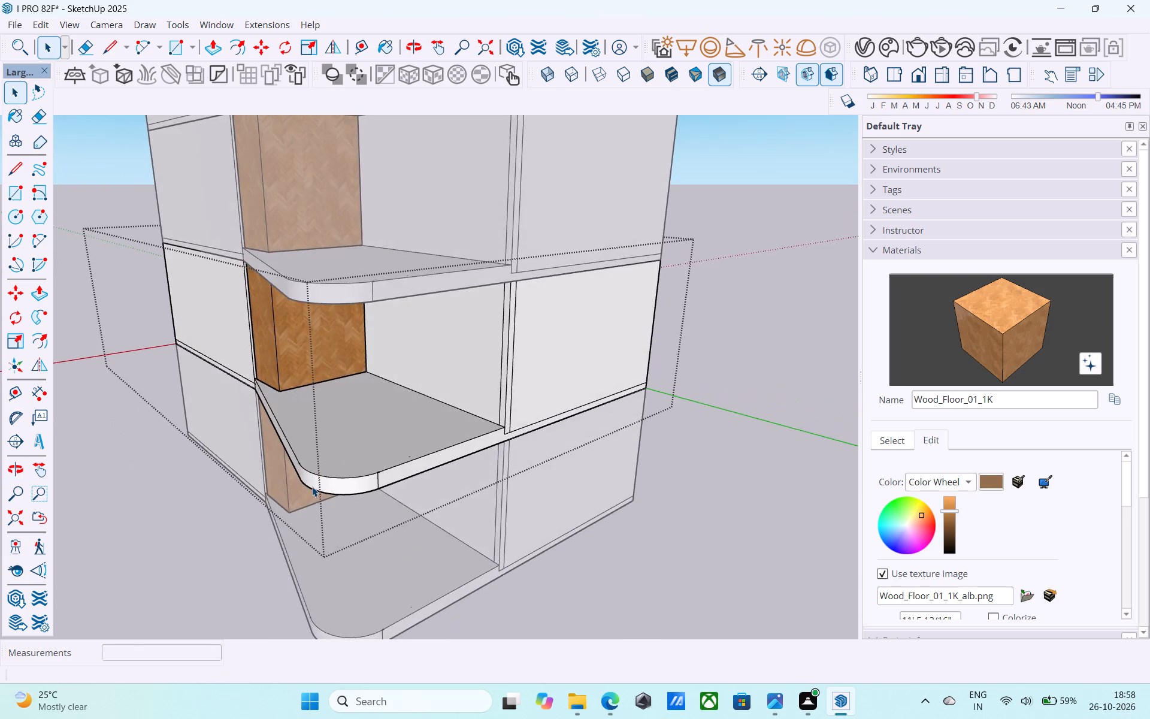
pyautogui.scroll(5, 325, 483)
pyautogui.scroll(18, 379, 471)
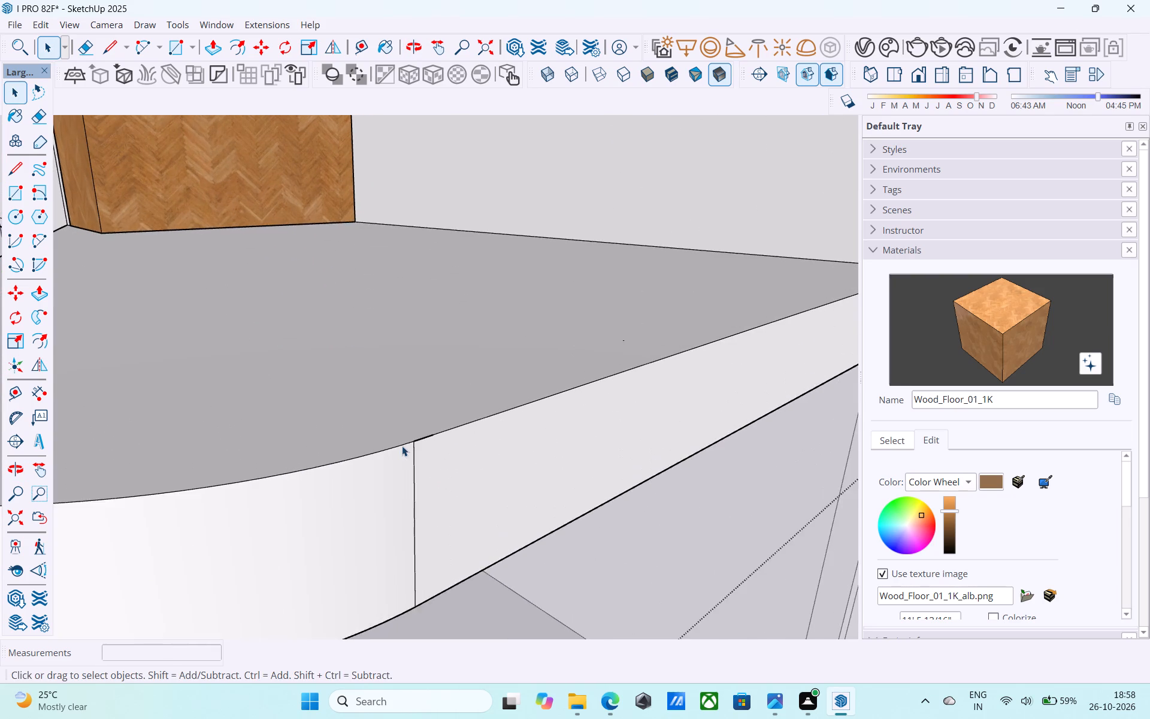
pyautogui.scroll(5, 402, 446)
pyautogui.click(412, 448)
pyautogui.rightClick(412, 448)
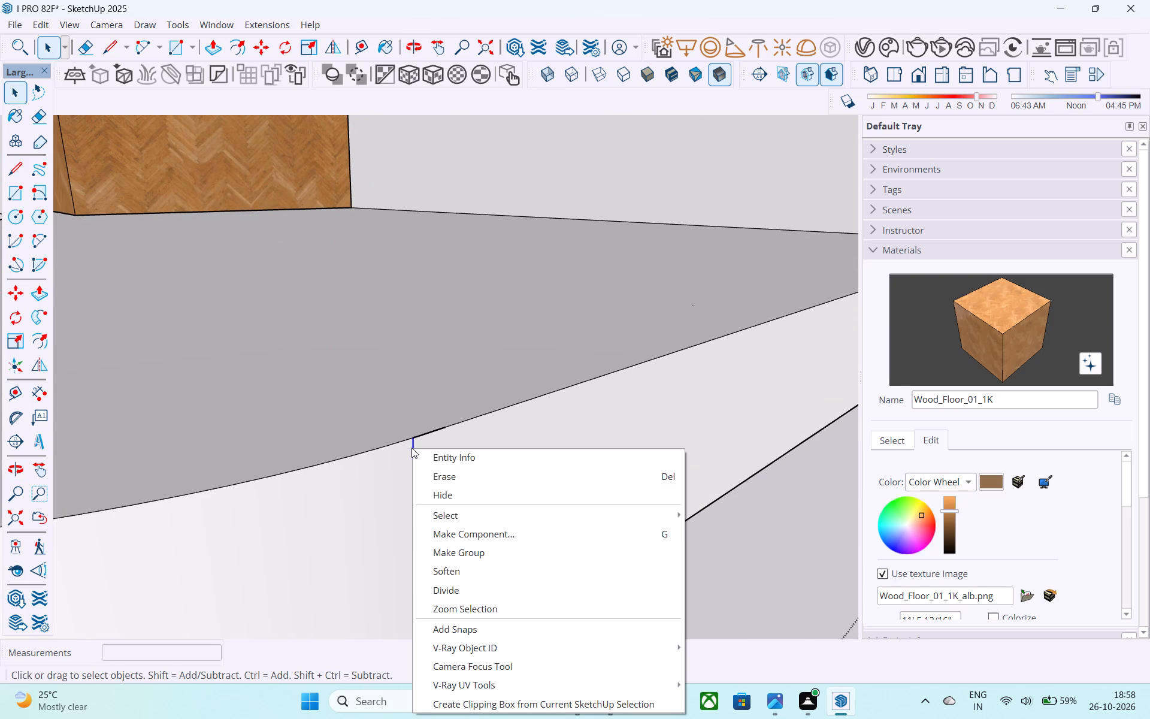
pyautogui.click(444, 503)
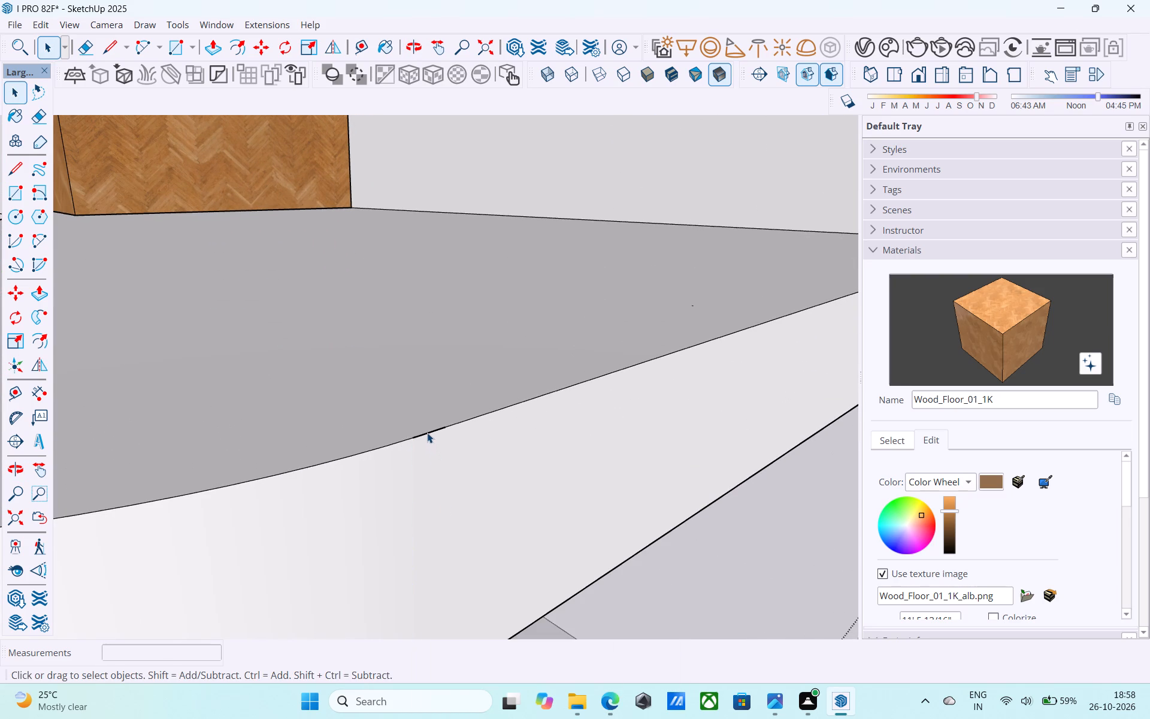
# Delete the stray short edge segments on the balcony slab's upper rim at both ends of the rounded corner.
pyautogui.click(427, 433)
pyautogui.press('Delete')
pyautogui.scroll(-17, 428, 439)
pyautogui.moveTo(283, 476); pyautogui.dragTo(431, 491, button='middle')
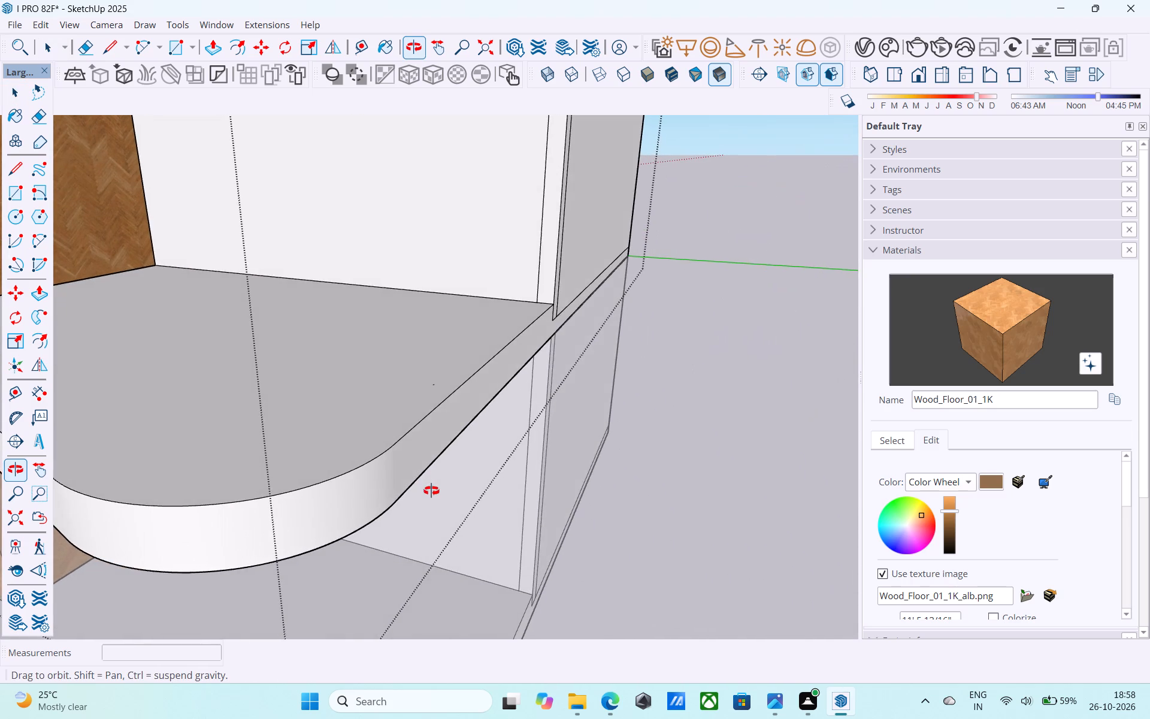
pyautogui.moveTo(431, 491); pyautogui.dragTo(807, 418, button='middle')
pyautogui.keyDown('shift'); pyautogui.moveTo(720, 411); pyautogui.dragTo(492, 467, button='middle'); pyautogui.keyUp('shift')
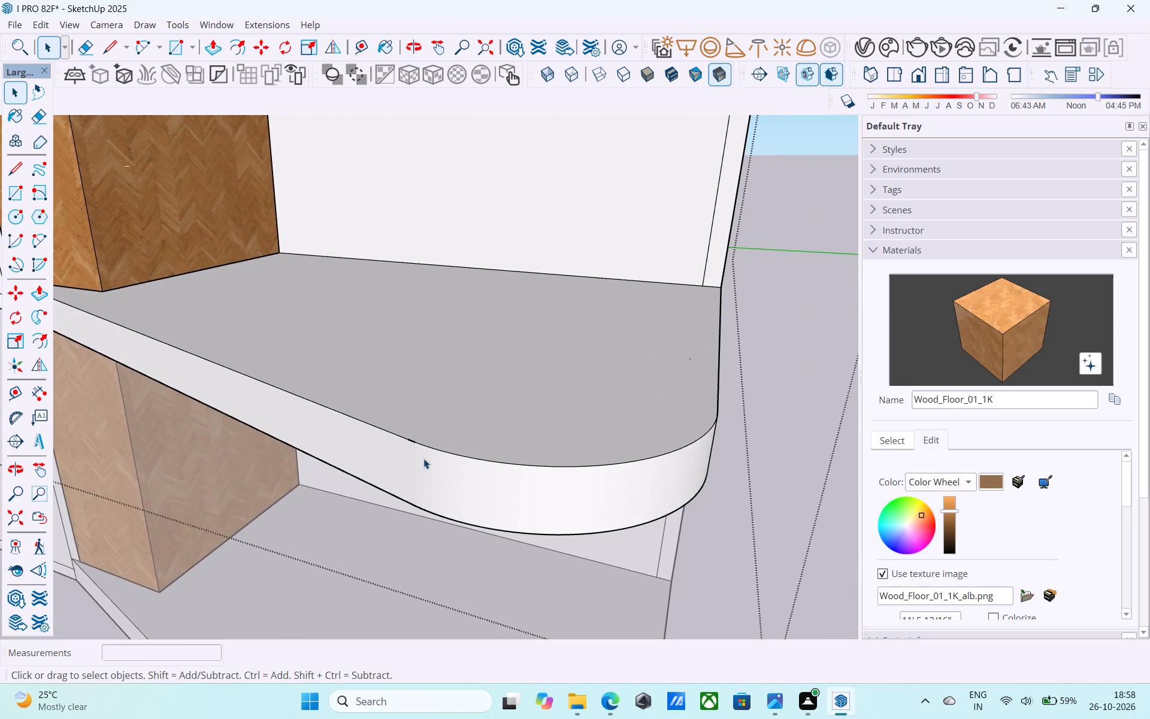
pyautogui.scroll(5, 405, 445)
pyautogui.click(416, 439)
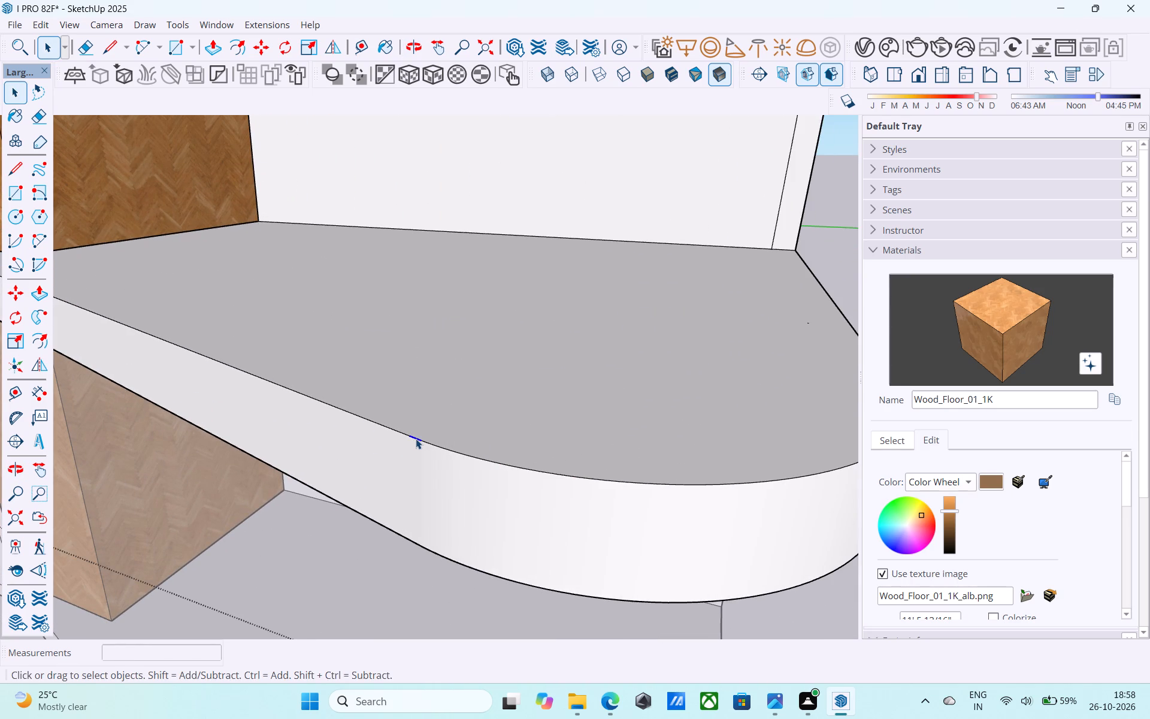
pyautogui.press('Delete')
# Save the model.
pyautogui.scroll(-4, 417, 439)
pyautogui.press('space')
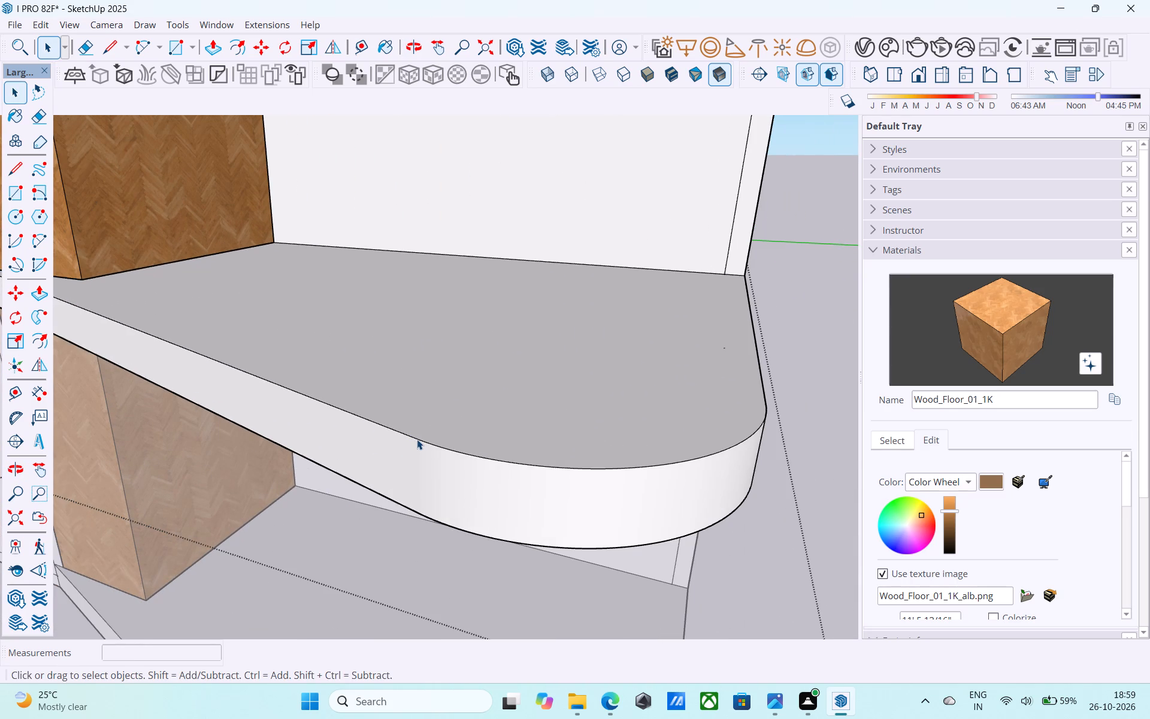
pyautogui.hotkey('ctrl', 's')
# Examine the balcony slabs from above, below and the front, and close the floor component.
pyautogui.scroll(-15, 417, 439)
pyautogui.press('space')
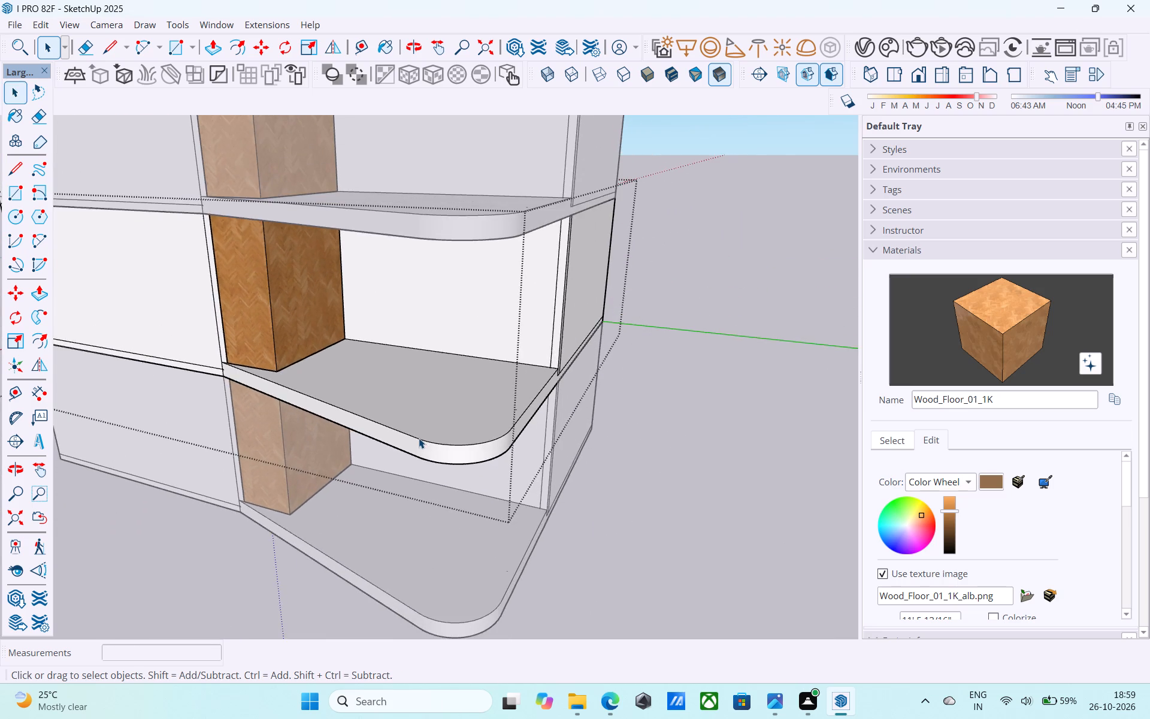
pyautogui.scroll(-5, 419, 438)
pyautogui.moveTo(439, 503); pyautogui.dragTo(495, 247, button='middle')
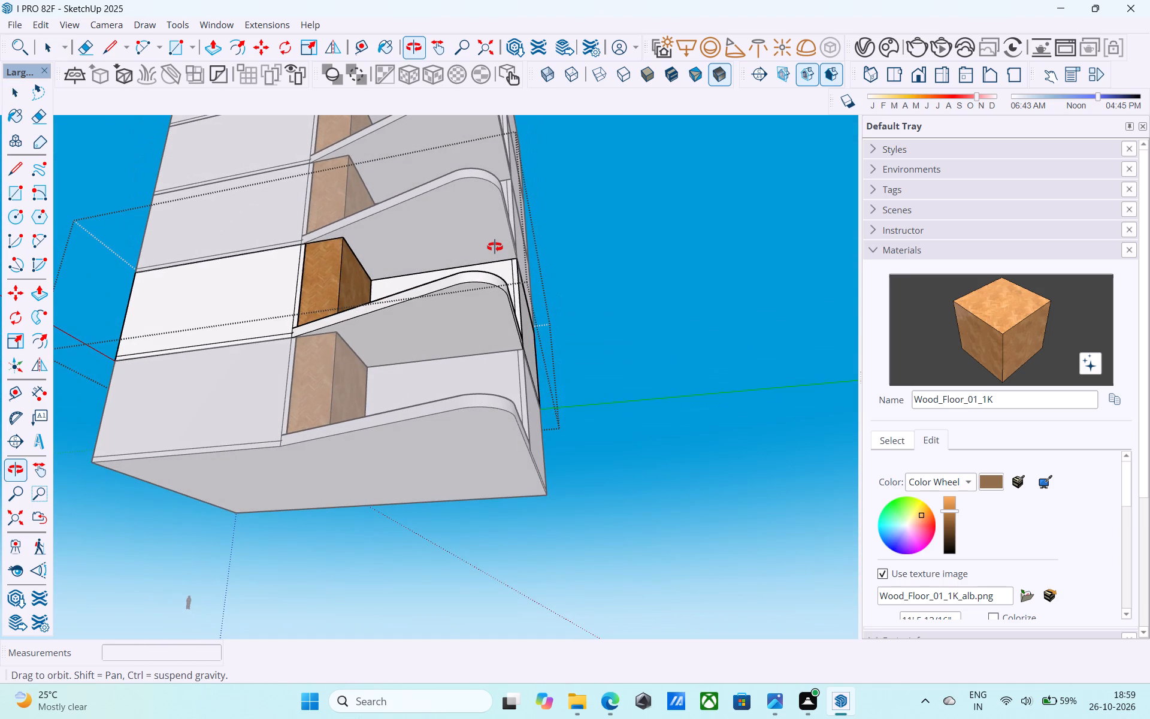
pyautogui.moveTo(495, 247); pyautogui.dragTo(525, 477, button='middle')
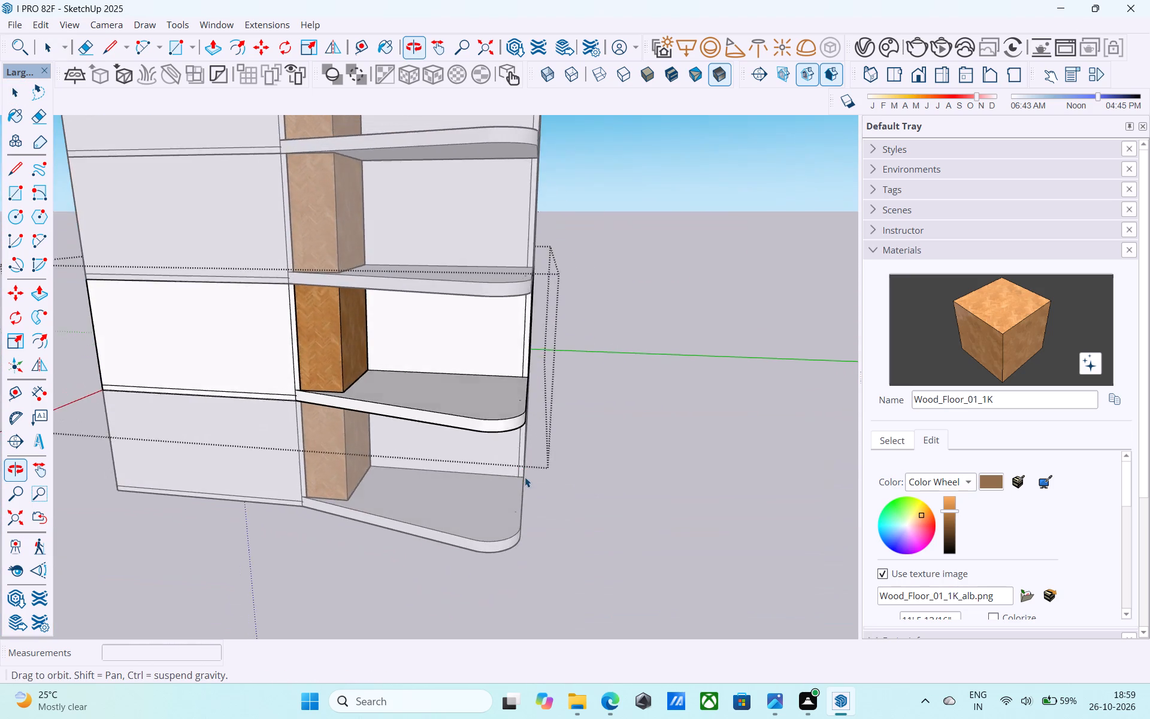
pyautogui.scroll(-6, 522, 476)
pyautogui.moveTo(519, 475); pyautogui.dragTo(491, 469, button='middle')
pyautogui.click(468, 487)
# Open the ground-floor component for editing and examine where its front wall meets the wood-clad block.
pyautogui.scroll(3, 465, 492)
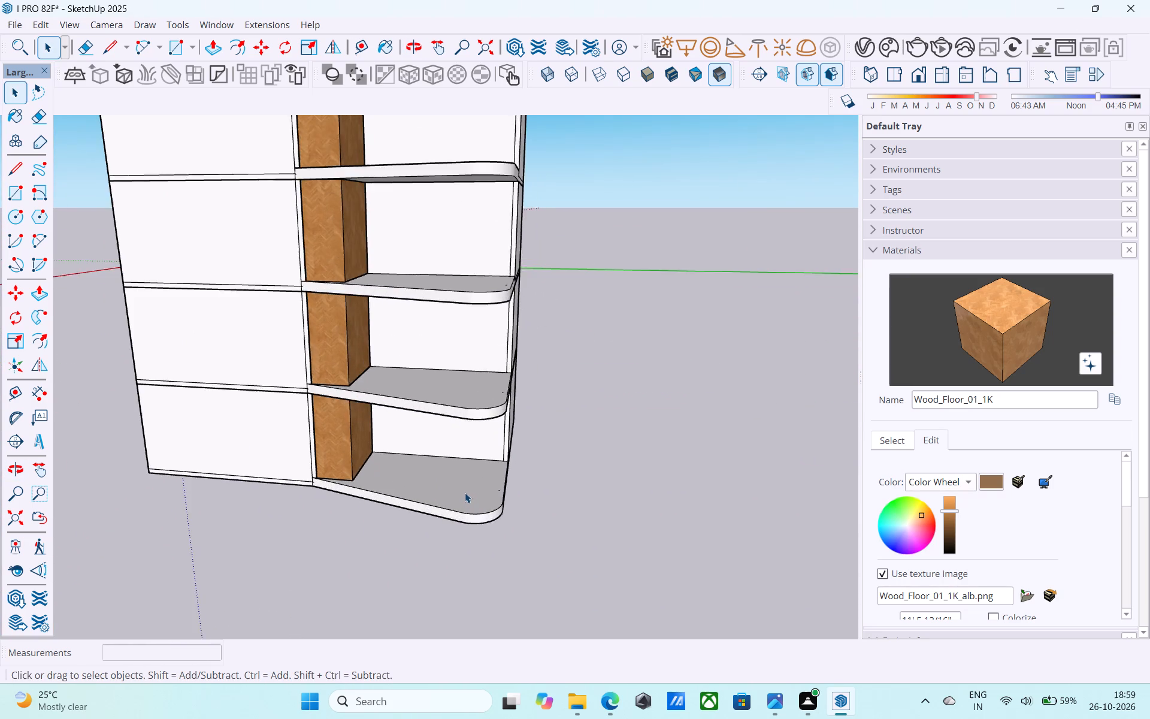
pyautogui.scroll(2, 465, 493)
pyautogui.doubleClick(465, 493)
pyautogui.moveTo(464, 493); pyautogui.dragTo(500, 394, button='middle')
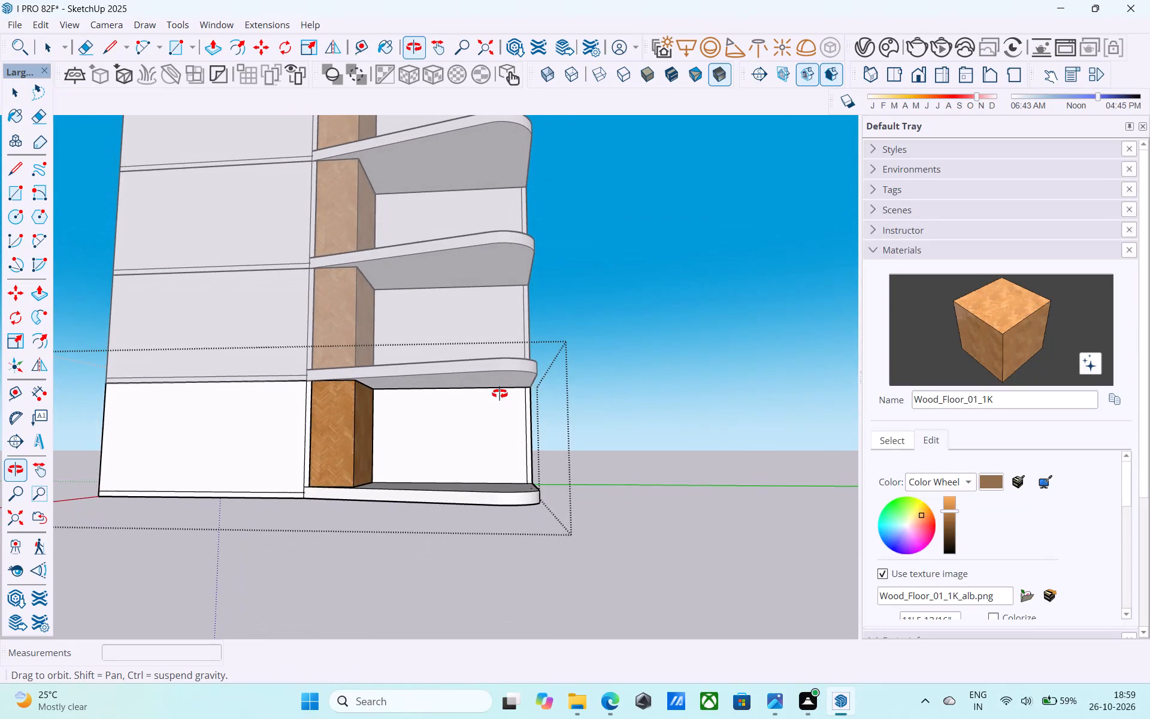
pyautogui.moveTo(500, 394); pyautogui.dragTo(818, 328, button='middle')
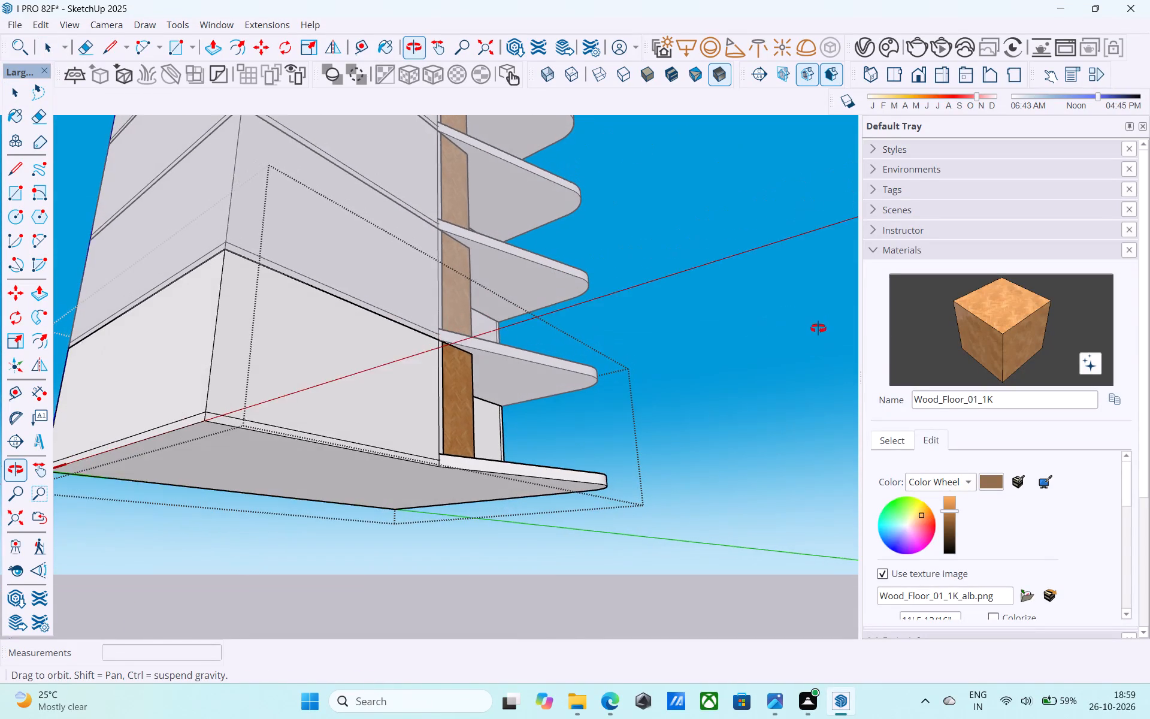
pyautogui.moveTo(818, 328); pyautogui.dragTo(713, 354, button='middle')
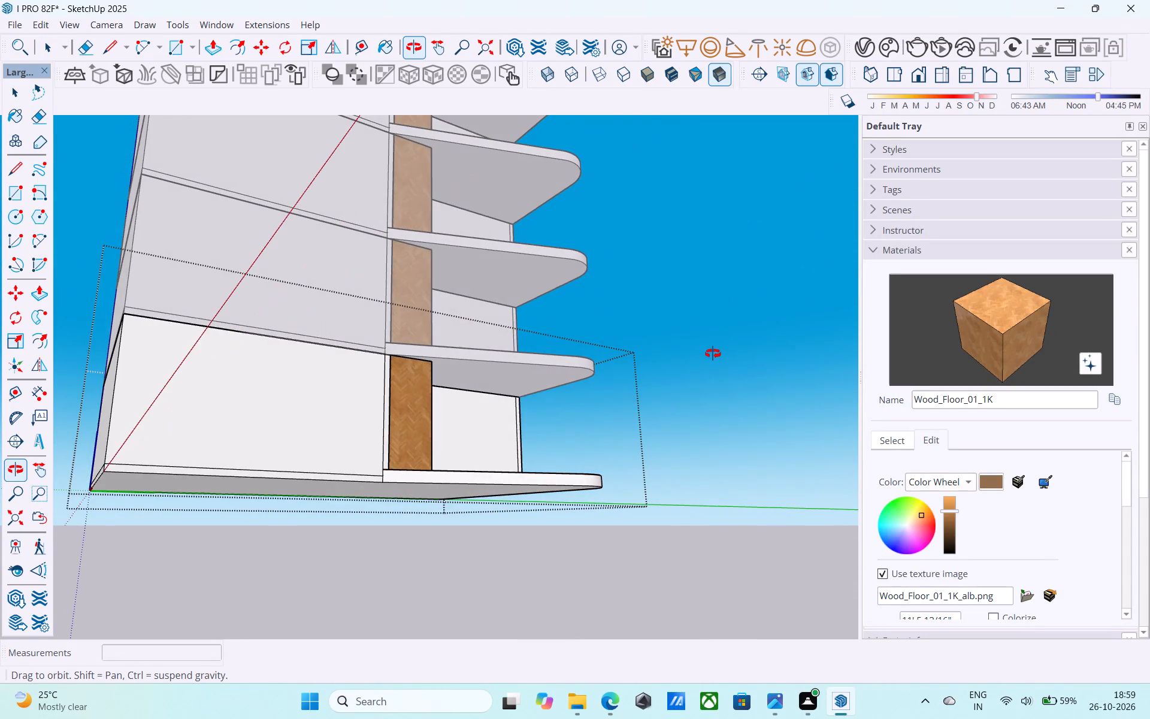
pyautogui.moveTo(713, 354); pyautogui.dragTo(809, 371, button='middle')
pyautogui.keyDown('shift'); pyautogui.moveTo(485, 448); pyautogui.dragTo(350, 480, button='middle'); pyautogui.keyUp('shift')
pyautogui.scroll(5, 395, 455)
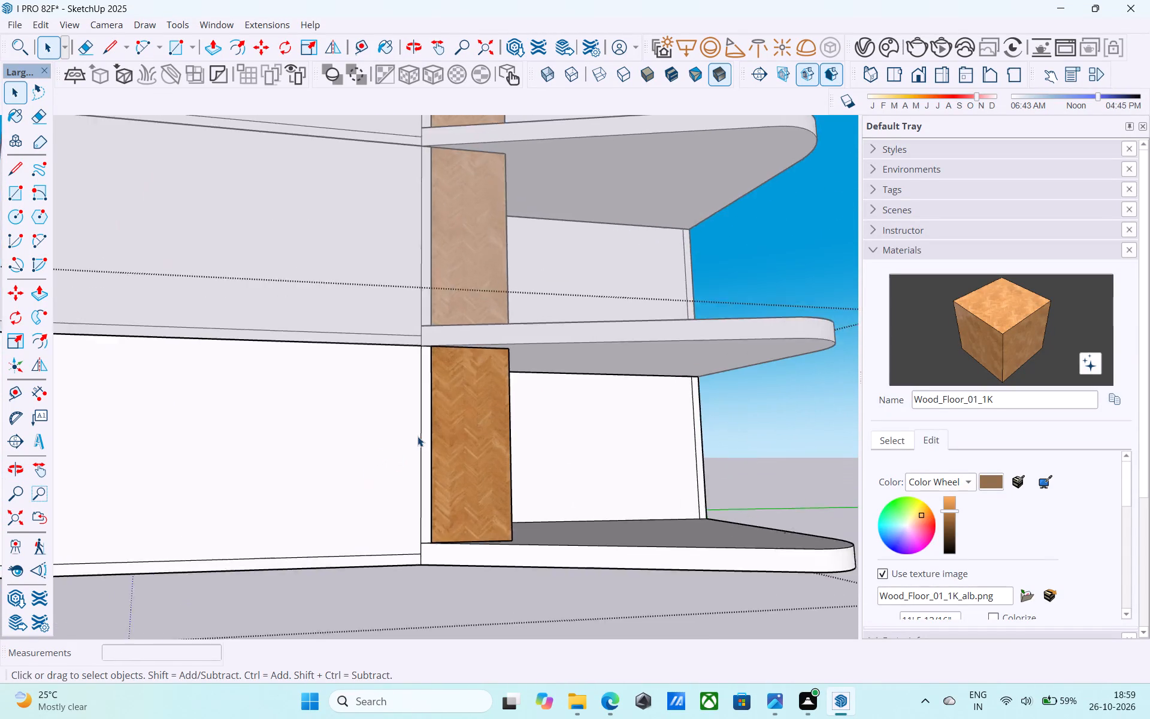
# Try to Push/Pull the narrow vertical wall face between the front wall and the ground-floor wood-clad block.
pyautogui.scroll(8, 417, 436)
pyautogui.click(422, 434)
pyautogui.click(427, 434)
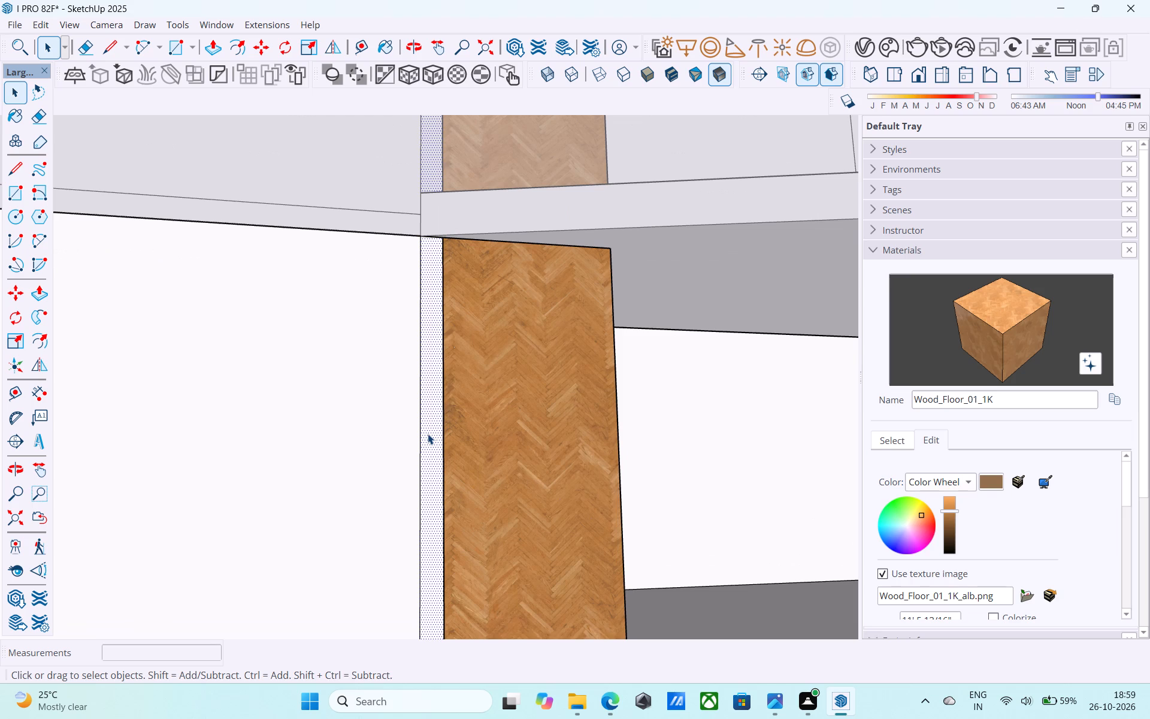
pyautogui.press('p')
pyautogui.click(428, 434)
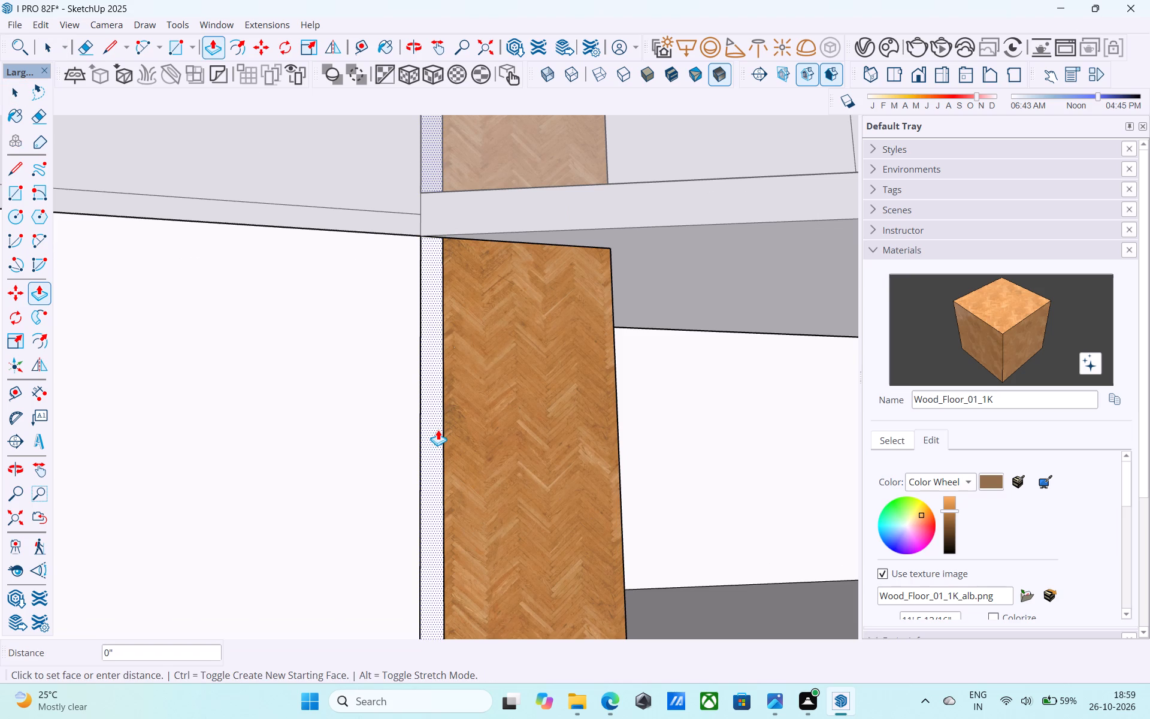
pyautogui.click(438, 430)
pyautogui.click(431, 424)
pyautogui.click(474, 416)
# Examine the top corner where the narrow wall face meets the wood-clad block and the slab above.
pyautogui.moveTo(473, 370); pyautogui.dragTo(453, 410, button='middle')
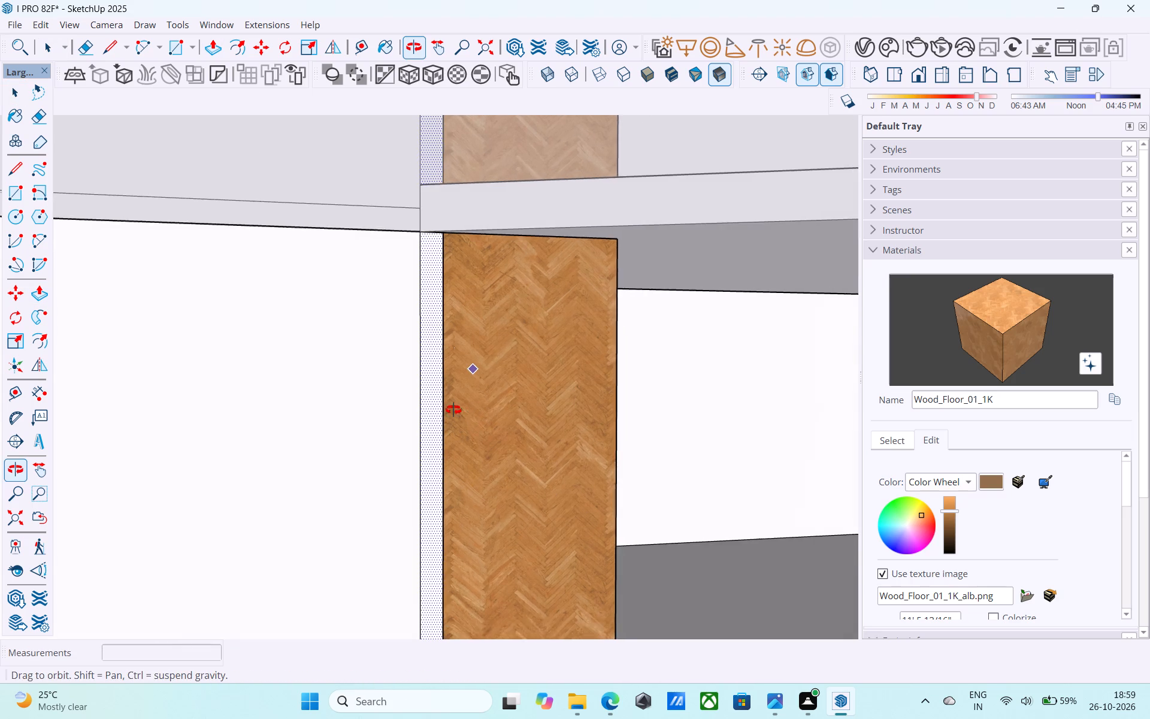
pyautogui.moveTo(453, 410); pyautogui.dragTo(332, 380, button='middle')
pyautogui.scroll(16, 436, 231)
pyautogui.press('space')
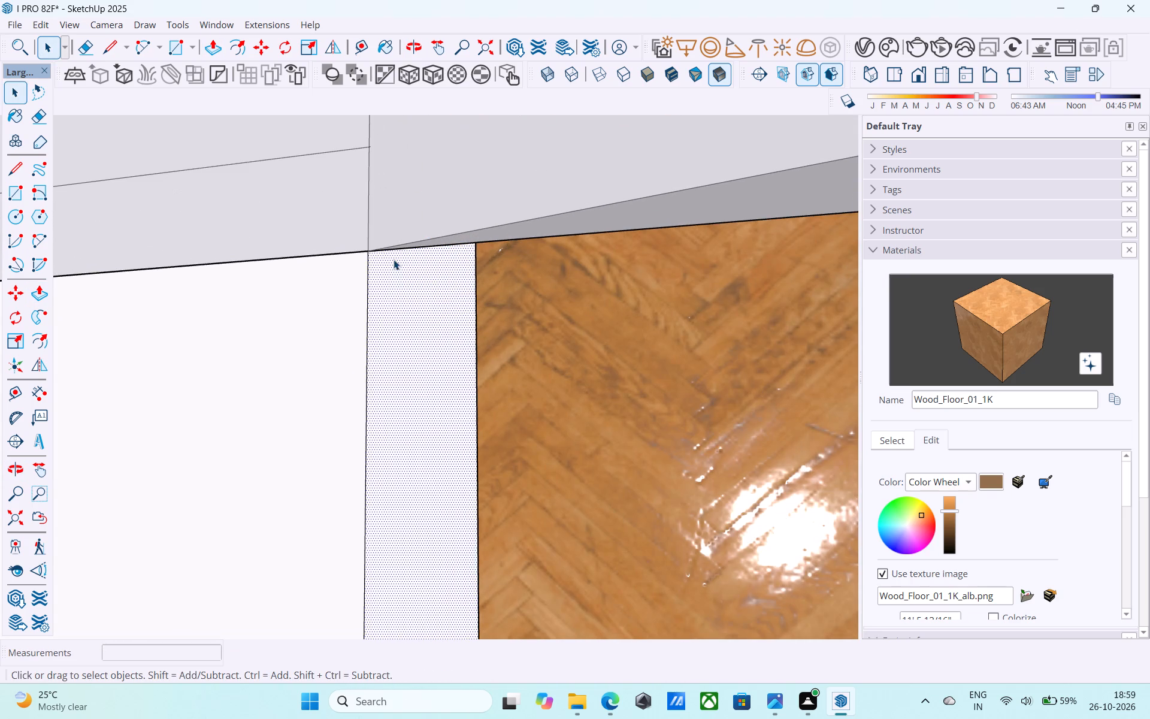
pyautogui.scroll(14, 394, 257)
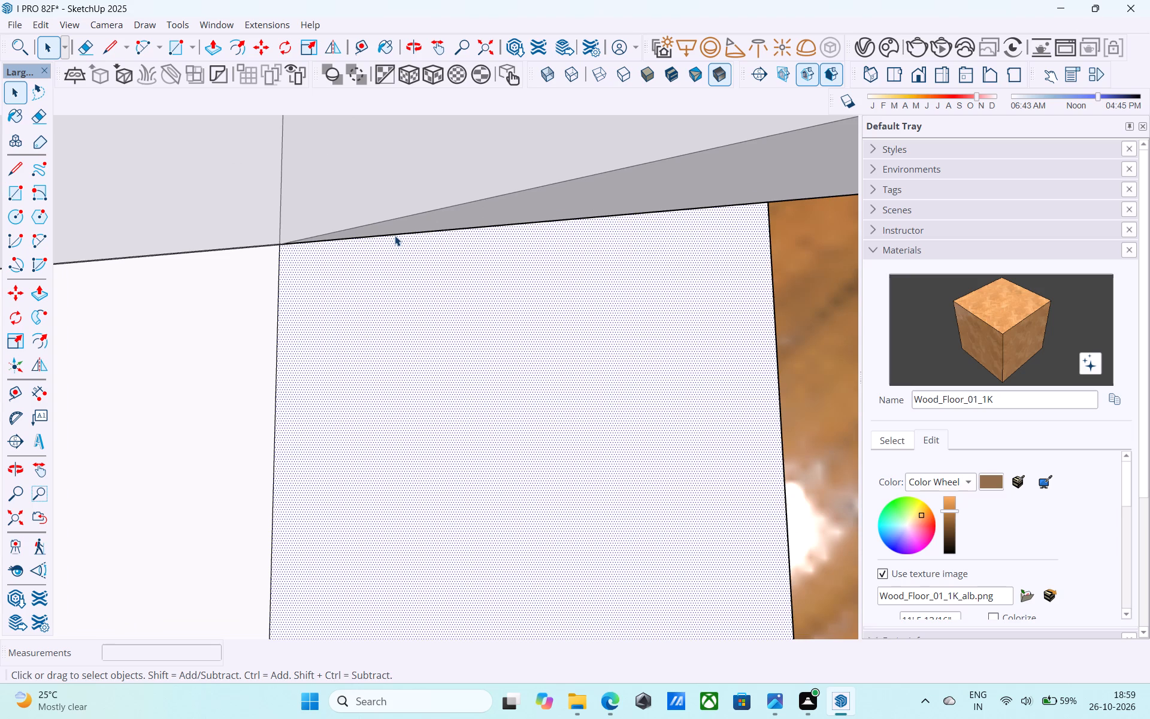
pyautogui.click(395, 235)
pyautogui.scroll(-16, 395, 236)
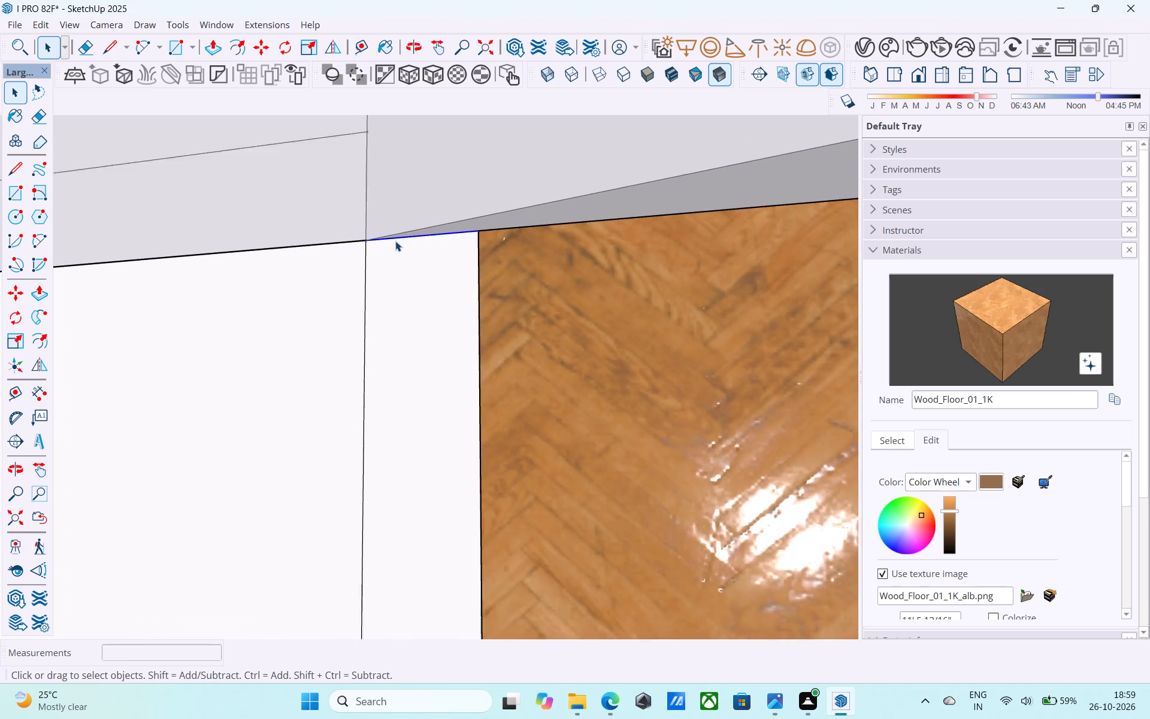
pyautogui.scroll(-5, 395, 241)
pyautogui.scroll(1, 395, 242)
pyautogui.scroll(-5, 397, 244)
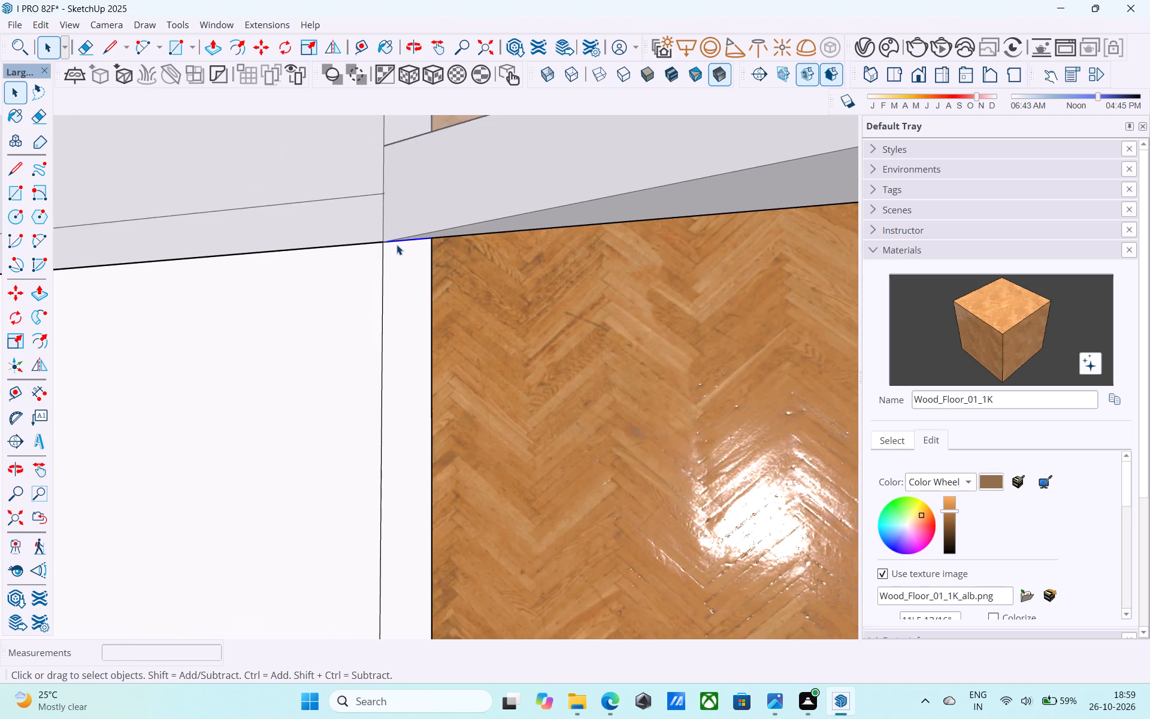
pyautogui.moveTo(397, 244); pyautogui.dragTo(404, 624, button='middle')
pyautogui.scroll(8, 445, 123)
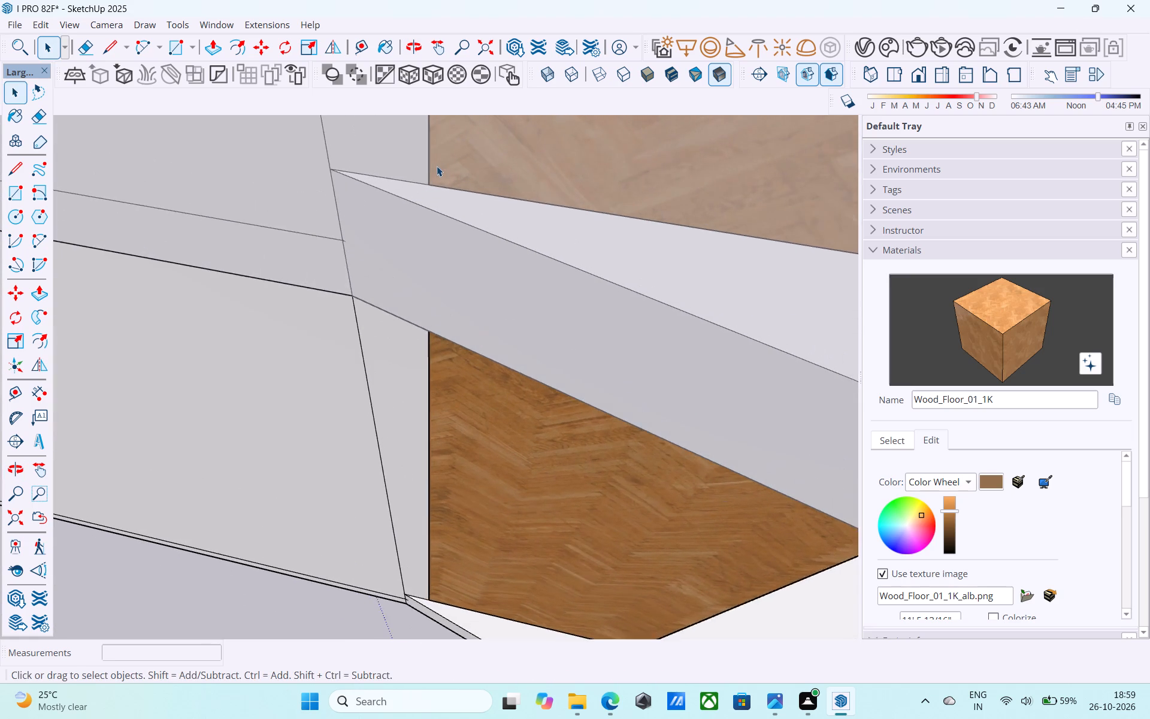
pyautogui.scroll(8, 432, 171)
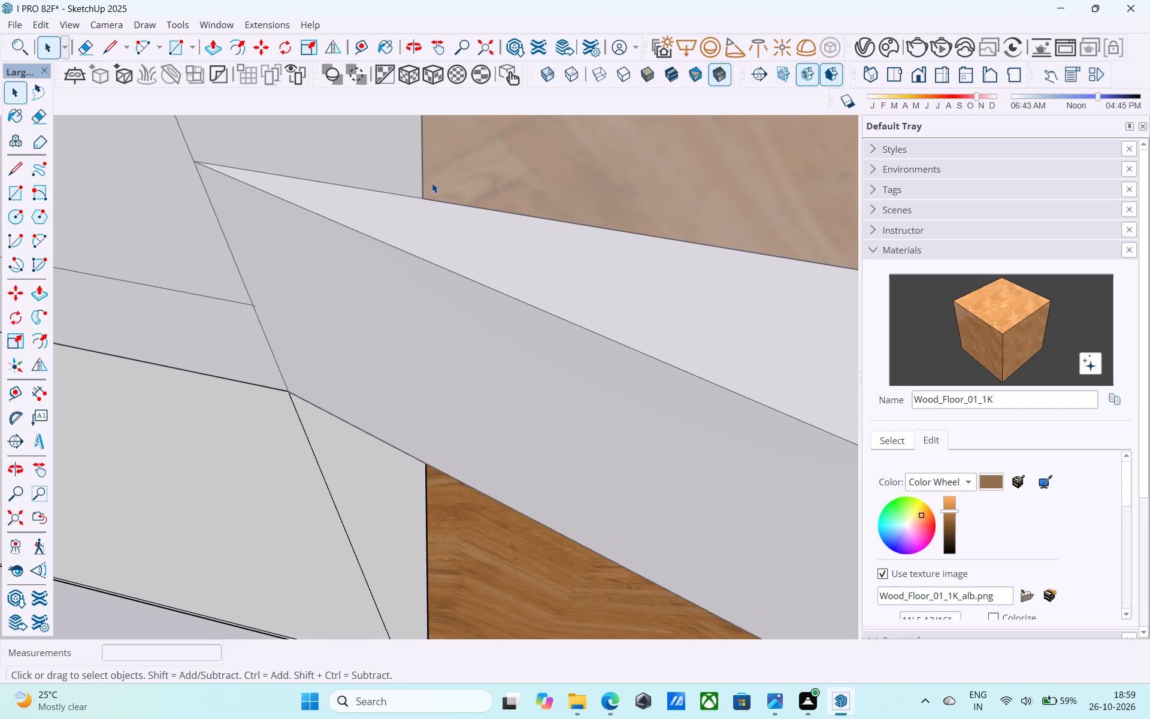
pyautogui.scroll(-3, 432, 183)
pyautogui.scroll(1, 432, 183)
pyautogui.scroll(-8, 432, 183)
pyautogui.moveTo(430, 273); pyautogui.dragTo(441, 40, button='middle')
pyautogui.moveTo(443, 282); pyautogui.dragTo(477, 159, button='middle')
pyautogui.scroll(5, 392, 304)
pyautogui.scroll(-6, 404, 259)
pyautogui.scroll(11, 417, 406)
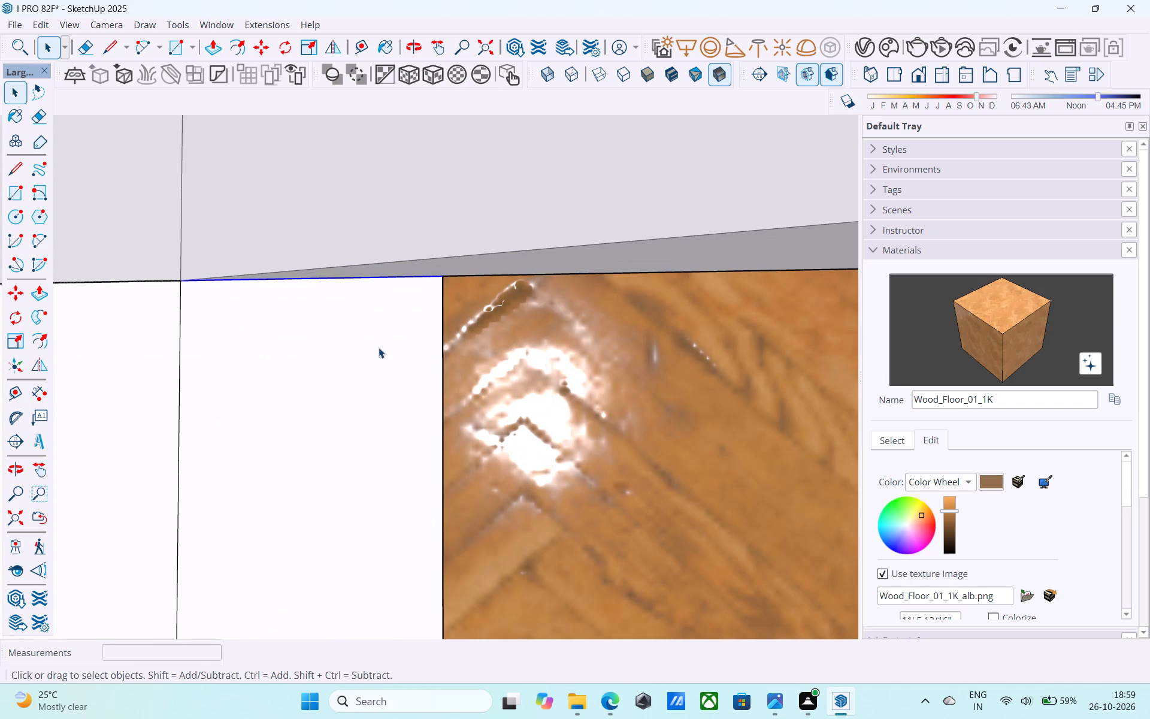
# Draw a horizontal line across the narrow wall face, just below its top edge beneath the upper slab.
pyautogui.press('l')
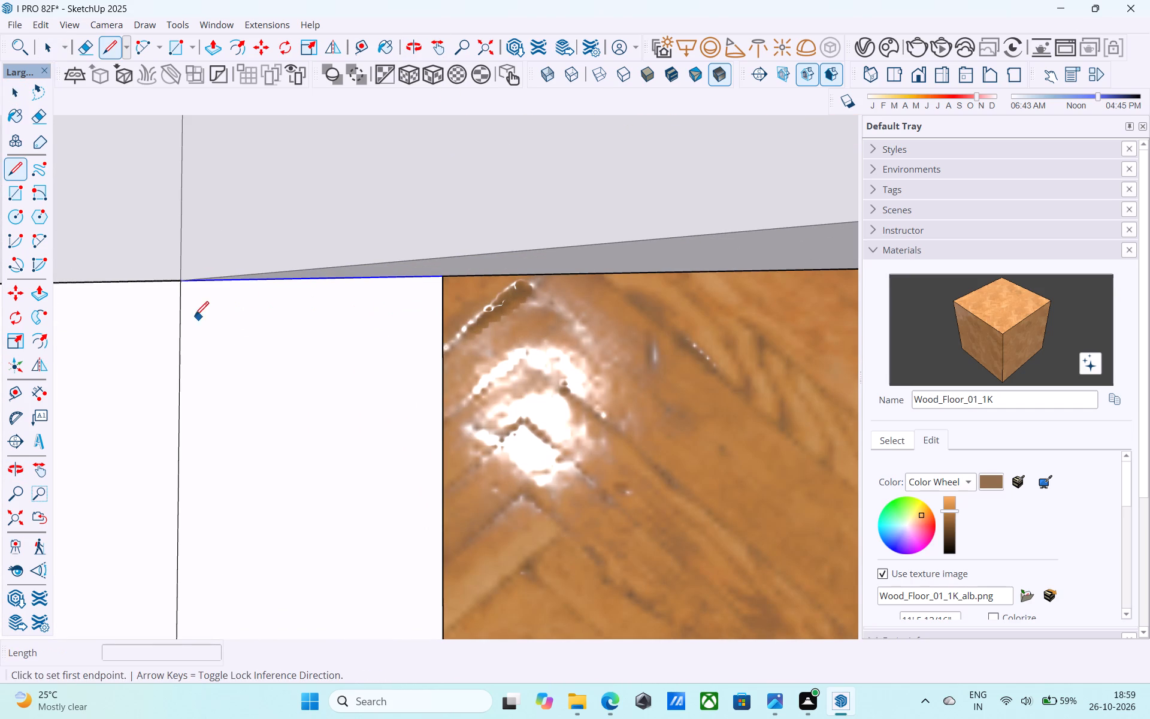
pyautogui.click(182, 310)
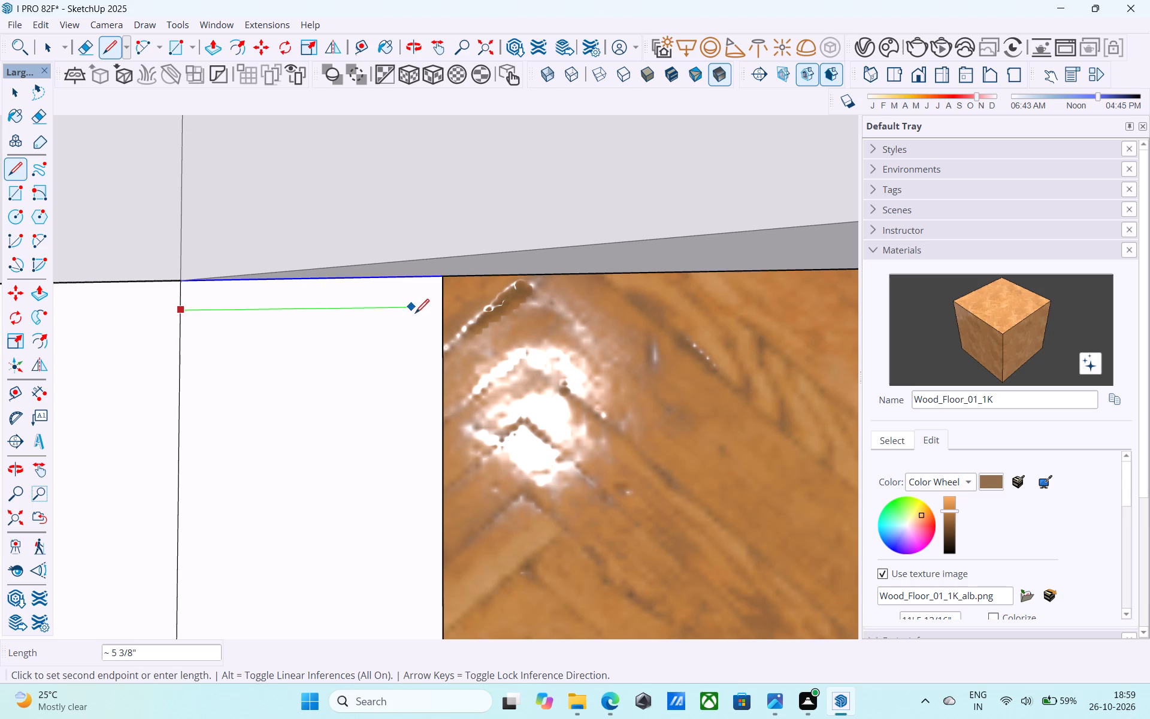
pyautogui.click(441, 309)
pyautogui.press('space')
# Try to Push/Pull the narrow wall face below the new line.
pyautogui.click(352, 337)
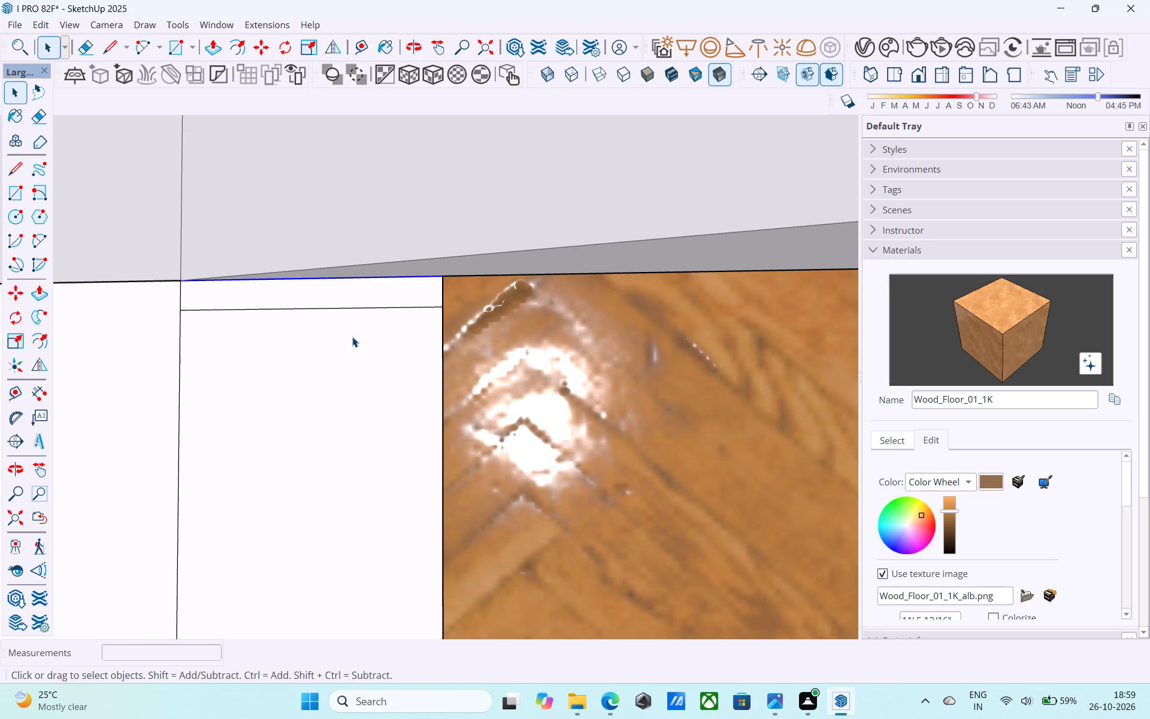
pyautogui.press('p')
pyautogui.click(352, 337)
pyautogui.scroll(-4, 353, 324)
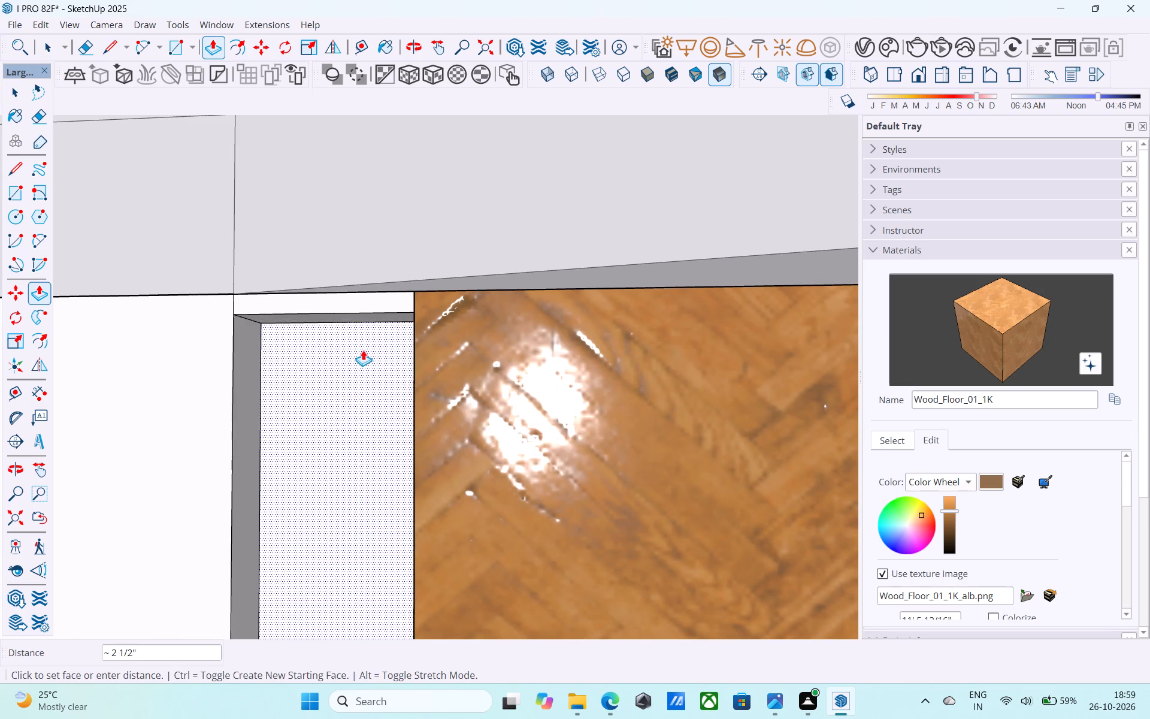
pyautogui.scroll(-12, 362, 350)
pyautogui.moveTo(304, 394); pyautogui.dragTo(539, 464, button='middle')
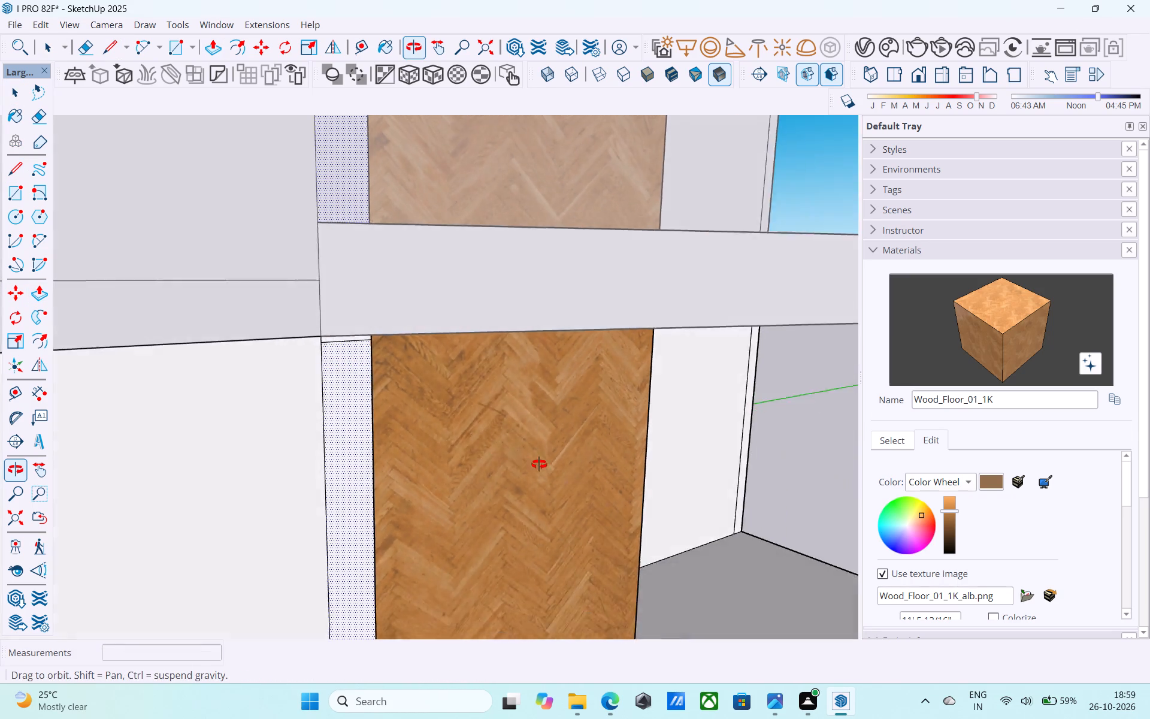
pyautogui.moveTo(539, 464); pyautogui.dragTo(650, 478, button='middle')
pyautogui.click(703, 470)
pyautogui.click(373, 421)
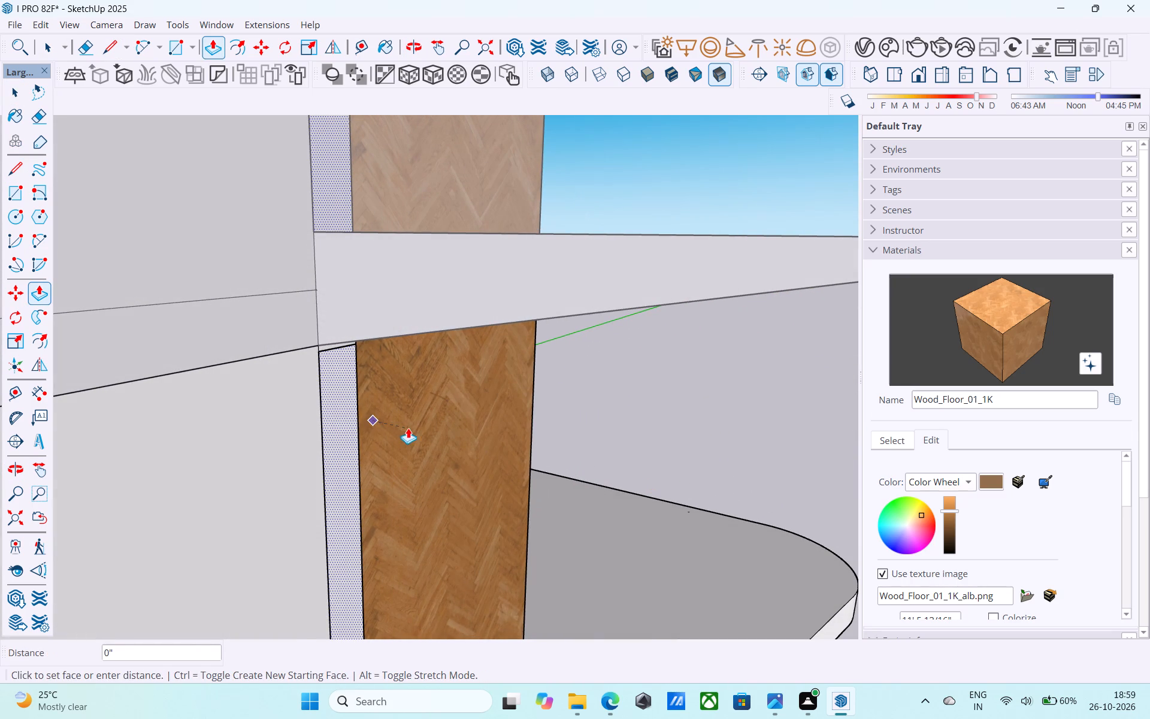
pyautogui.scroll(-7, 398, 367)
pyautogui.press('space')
# Draw a line about 6" long across the bottom of the narrow wall face, just above the floor slab.
pyautogui.moveTo(419, 373); pyautogui.dragTo(259, 300, button='middle')
pyautogui.scroll(-6, 270, 309)
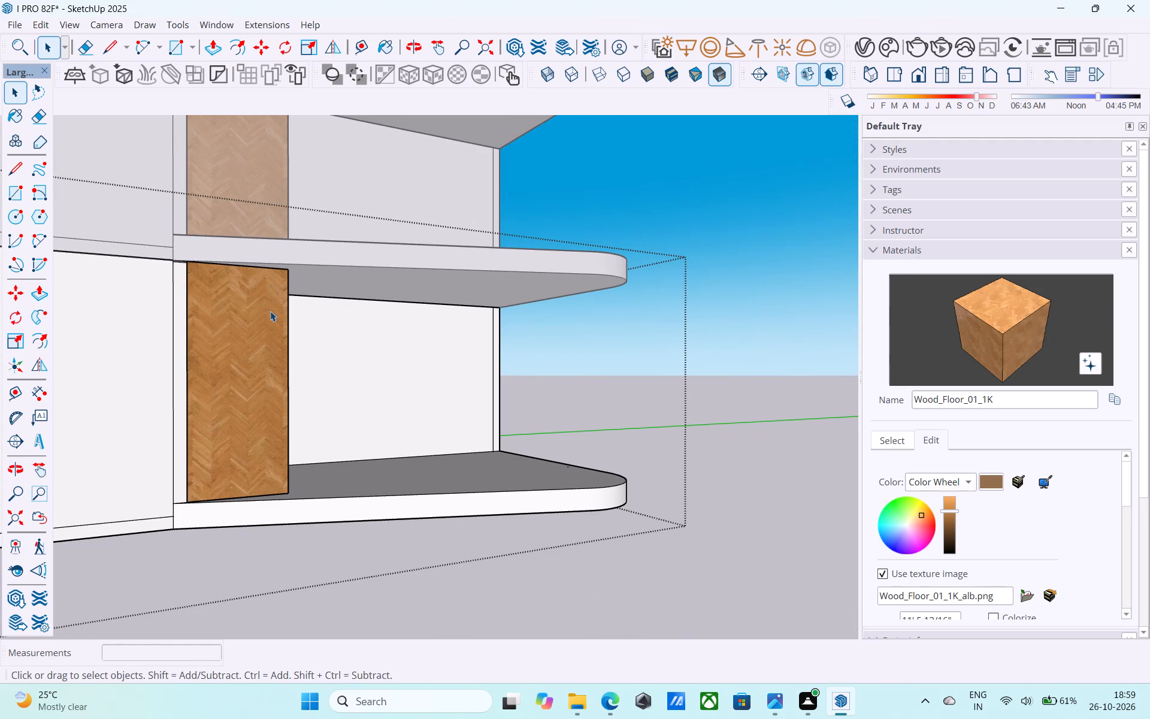
pyautogui.keyDown('shift'); pyautogui.moveTo(271, 312); pyautogui.dragTo(356, 368, button='middle'); pyautogui.keyUp('shift')
pyautogui.scroll(16, 353, 412)
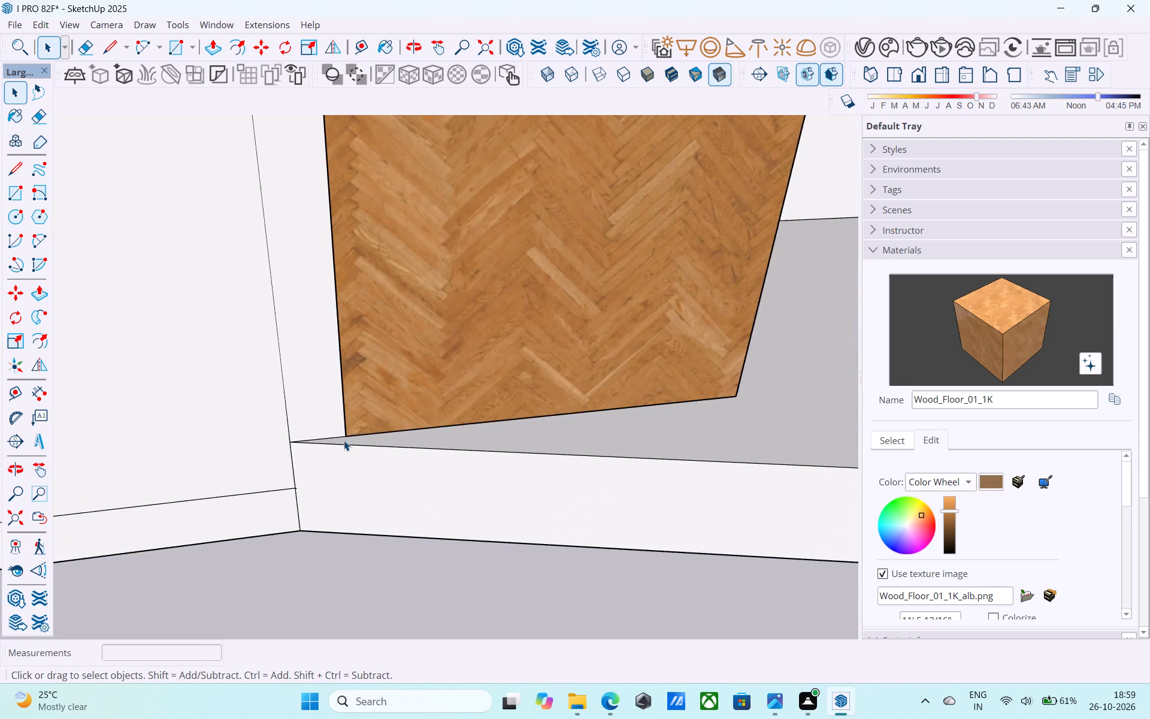
pyautogui.scroll(15, 344, 440)
pyautogui.keyDown('shift'); pyautogui.moveTo(397, 411); pyautogui.dragTo(450, 425, button='middle'); pyautogui.keyUp('shift')
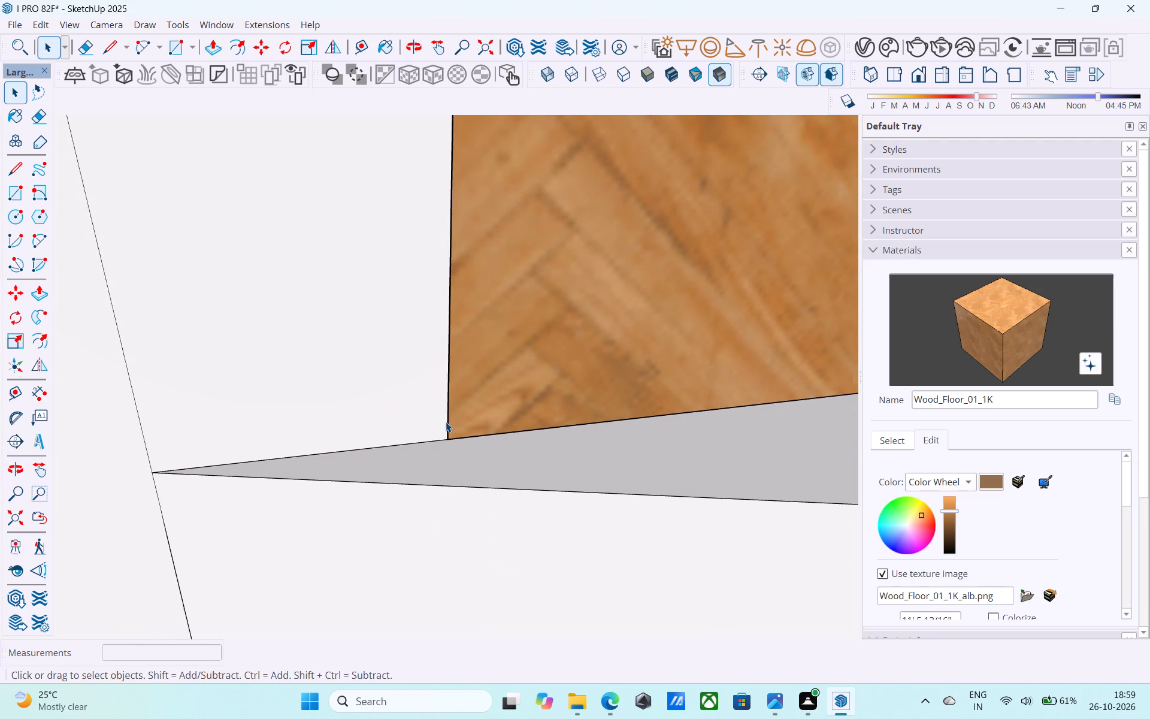
pyautogui.scroll(1, 446, 422)
pyautogui.press('m')
pyautogui.press('l')
pyautogui.click(447, 400)
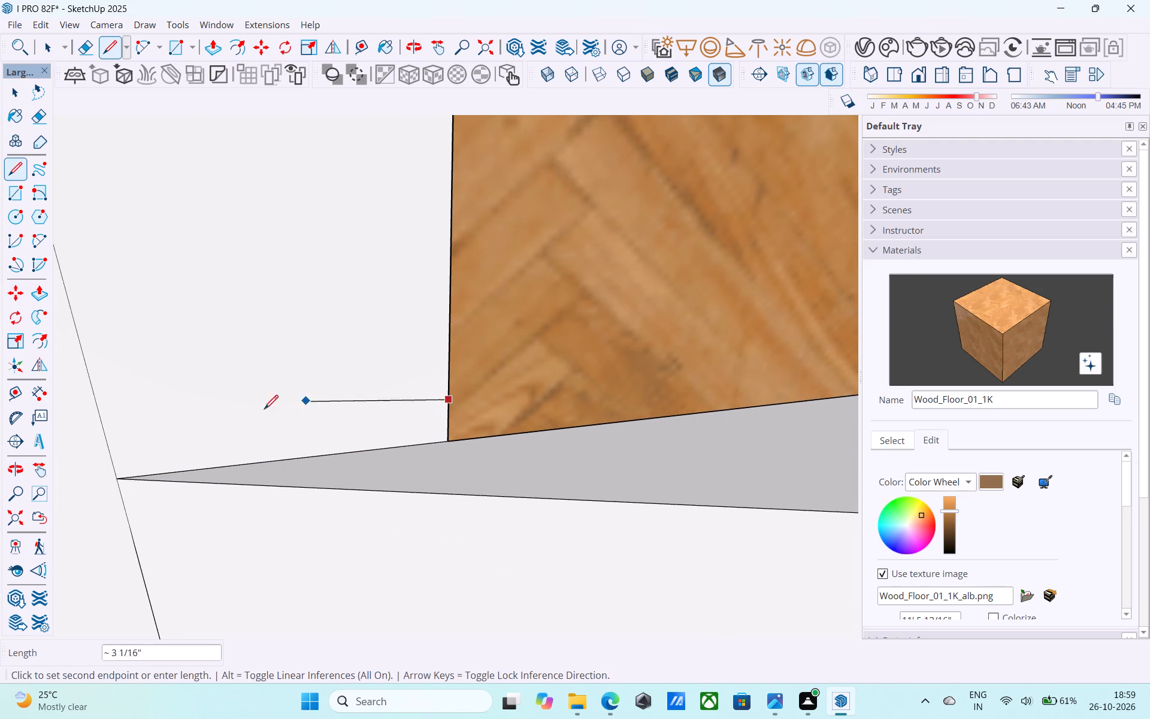
pyautogui.click(110, 439)
pyautogui.press('space')
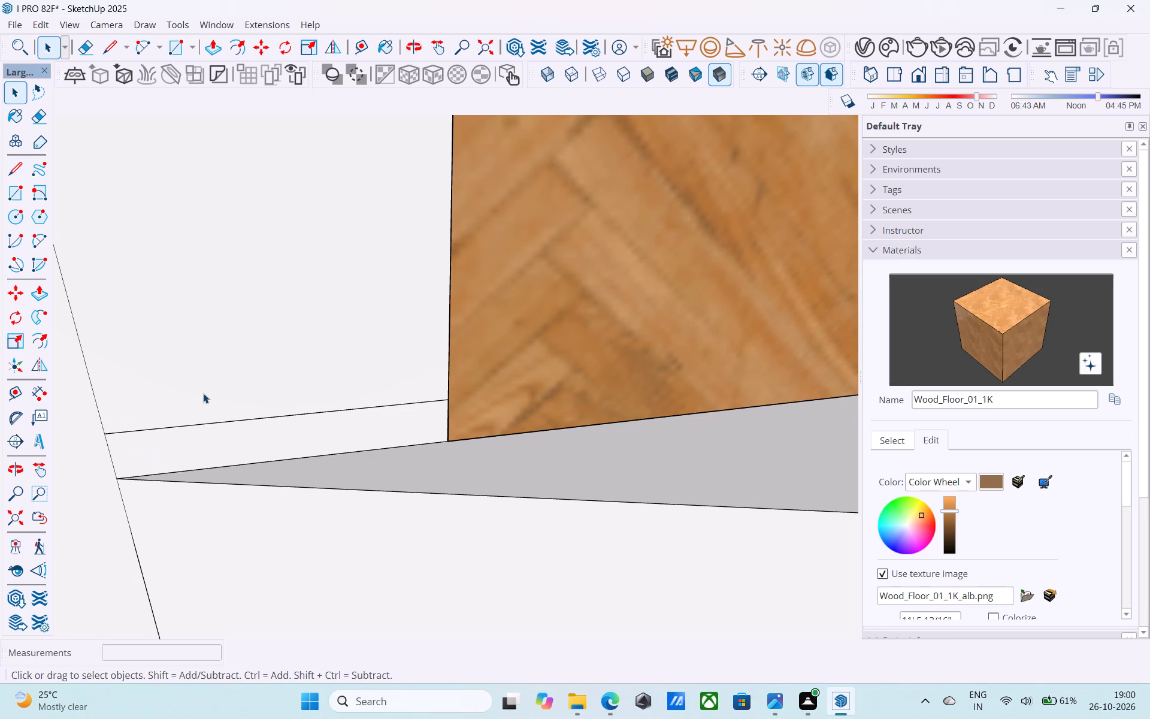
# Push/Pull the narrow wall face between the two lines outward by 6".
pyautogui.click(203, 393)
pyautogui.press('p')
pyautogui.click(207, 388)
pyautogui.scroll(-12, 209, 401)
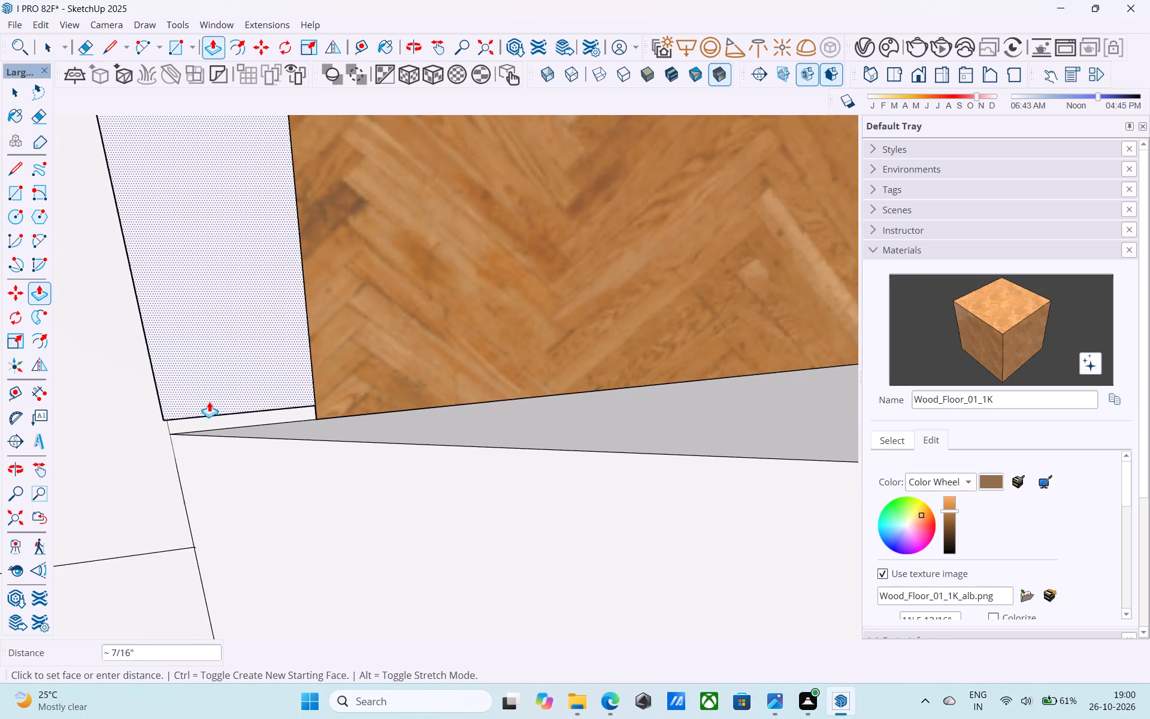
pyautogui.scroll(-12, 209, 401)
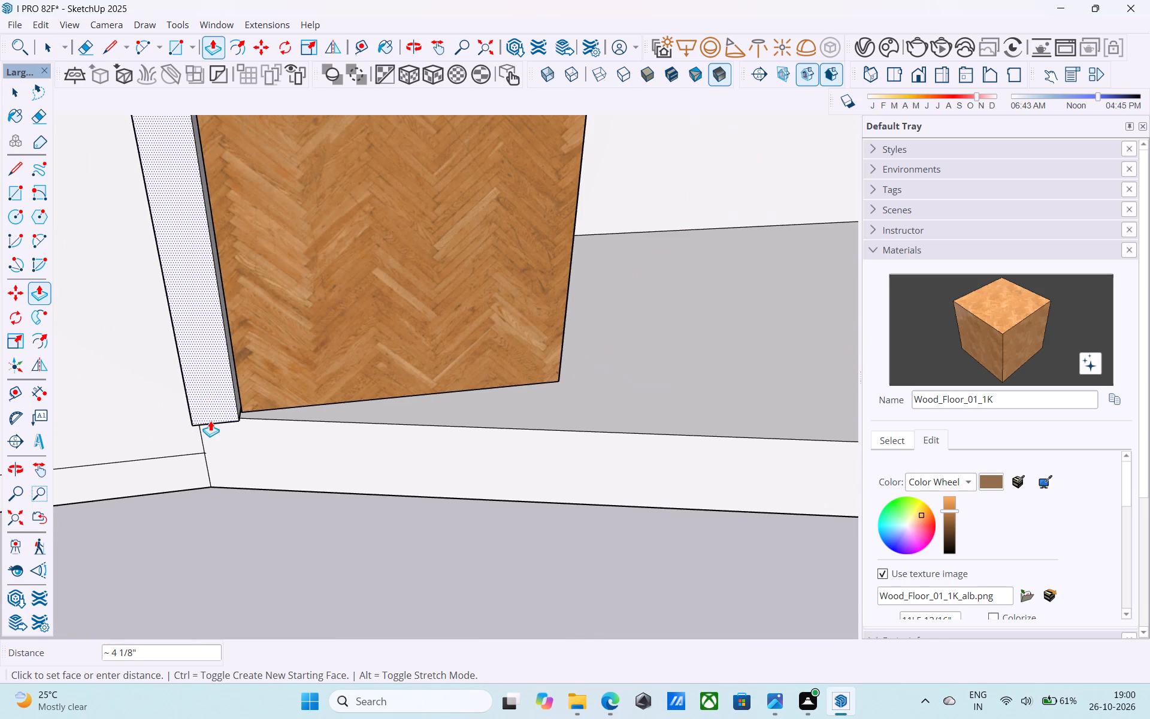
pyautogui.write('6"')
pyautogui.press('Return')
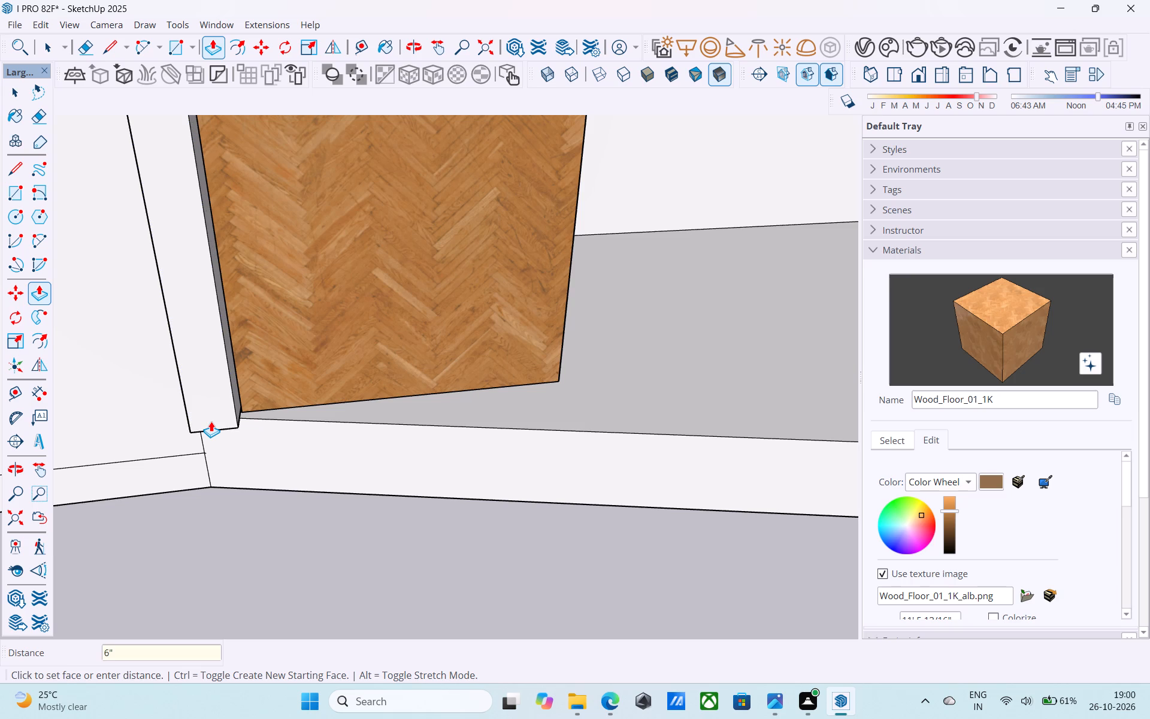
pyautogui.press('space')
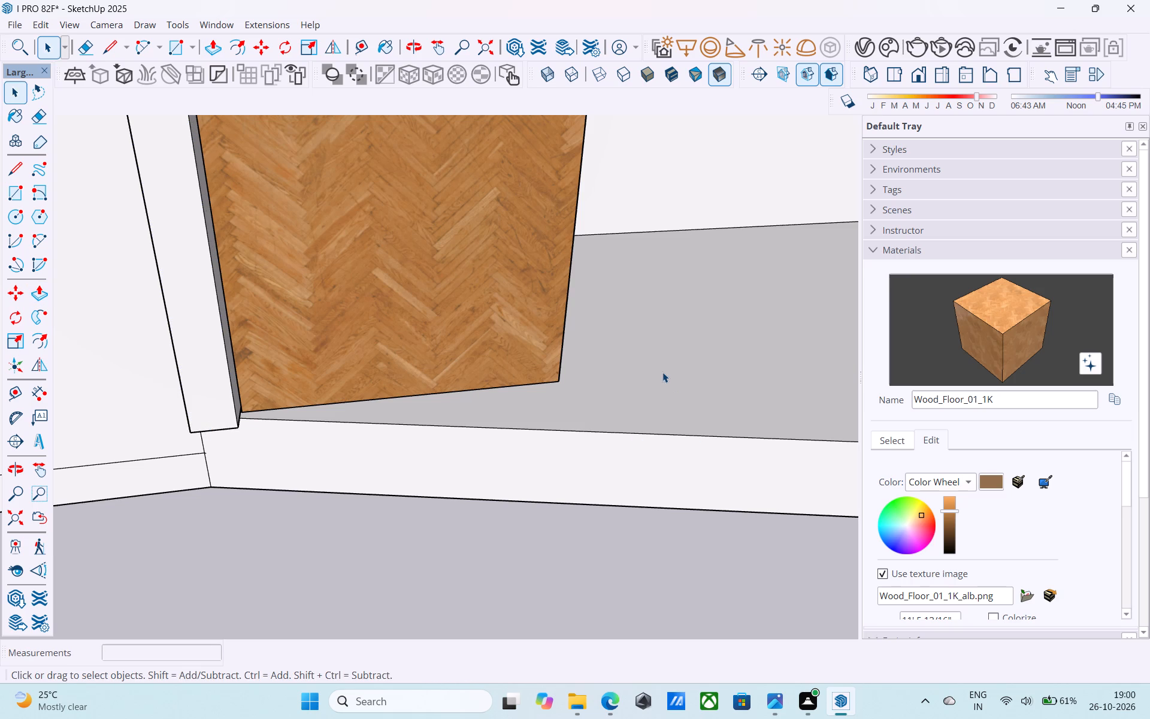
# Push/Pull the underside of the projecting strip down to the top of the floor slab.
pyautogui.scroll(-6, 692, 397)
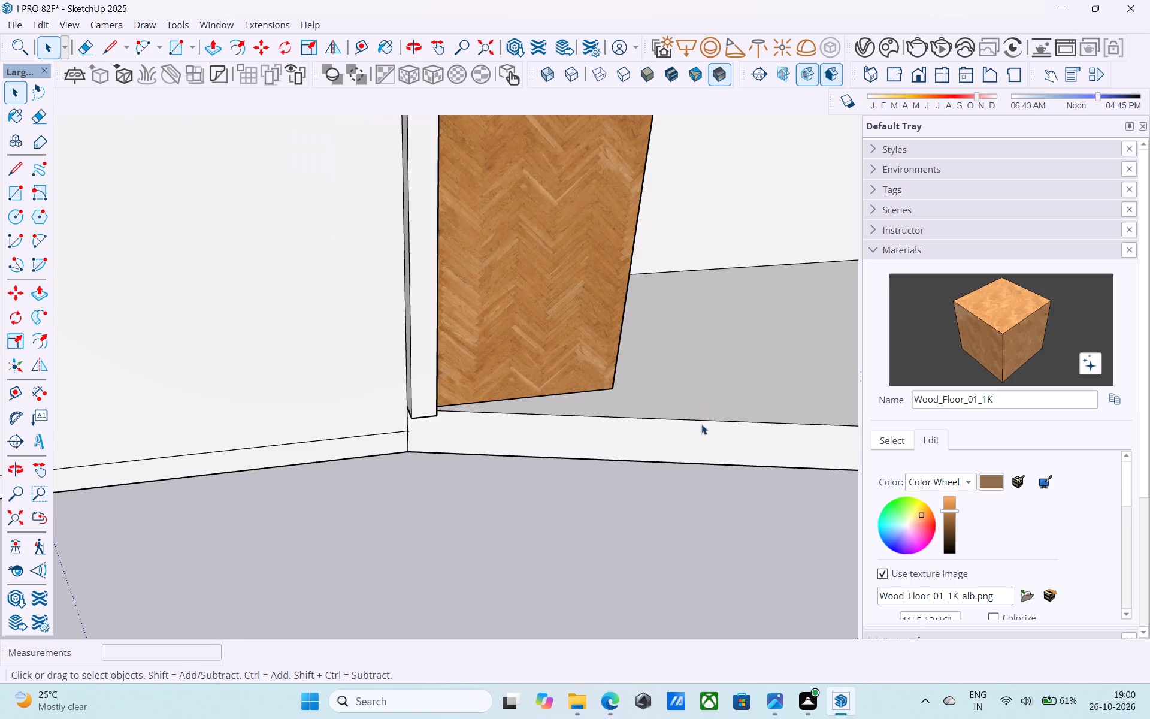
pyautogui.scroll(-14, 701, 424)
pyautogui.moveTo(624, 336); pyautogui.dragTo(671, 475, button='middle')
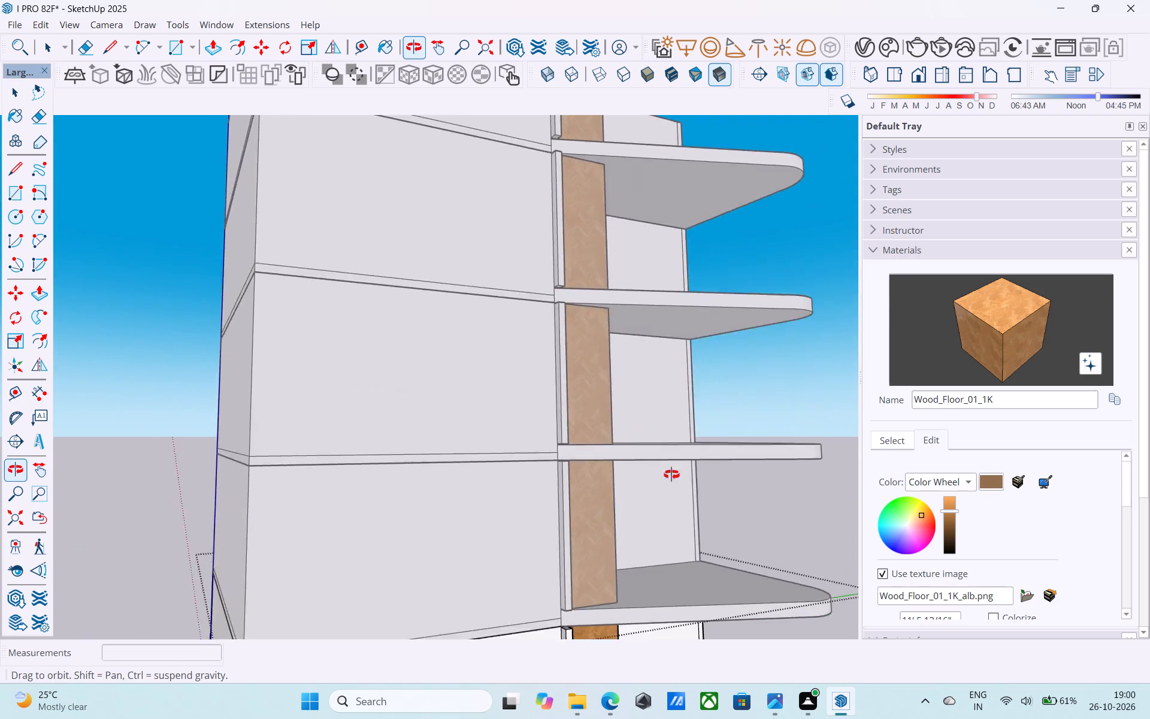
pyautogui.moveTo(671, 475); pyautogui.dragTo(553, 292, button='middle')
pyautogui.scroll(10, 513, 531)
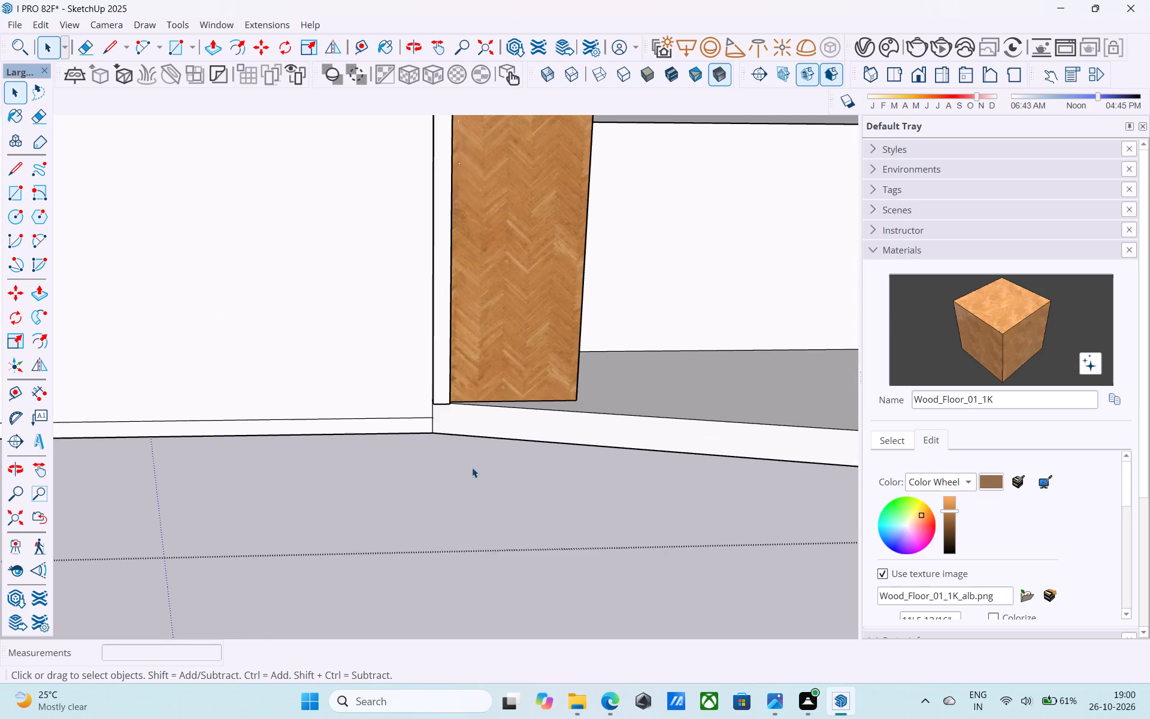
pyautogui.scroll(12, 472, 467)
pyautogui.moveTo(468, 444); pyautogui.dragTo(507, 346, button='middle')
pyautogui.scroll(2, 450, 410)
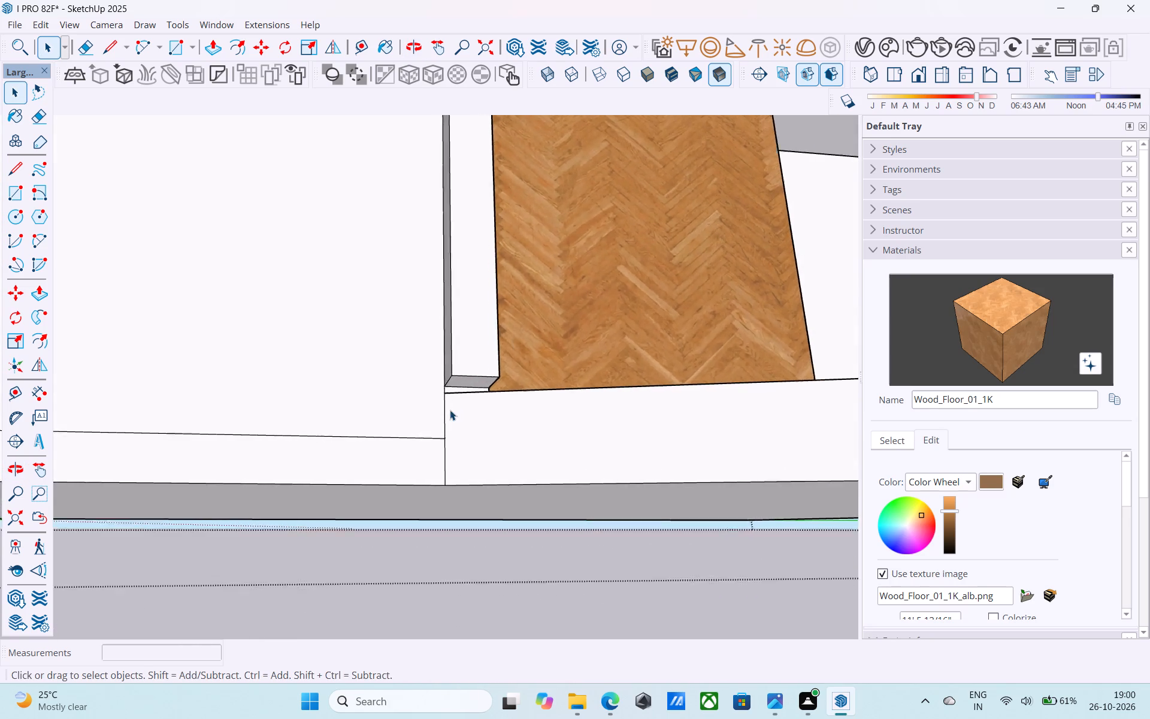
pyautogui.scroll(11, 450, 410)
pyautogui.click(501, 337)
pyautogui.press('p')
pyautogui.click(501, 337)
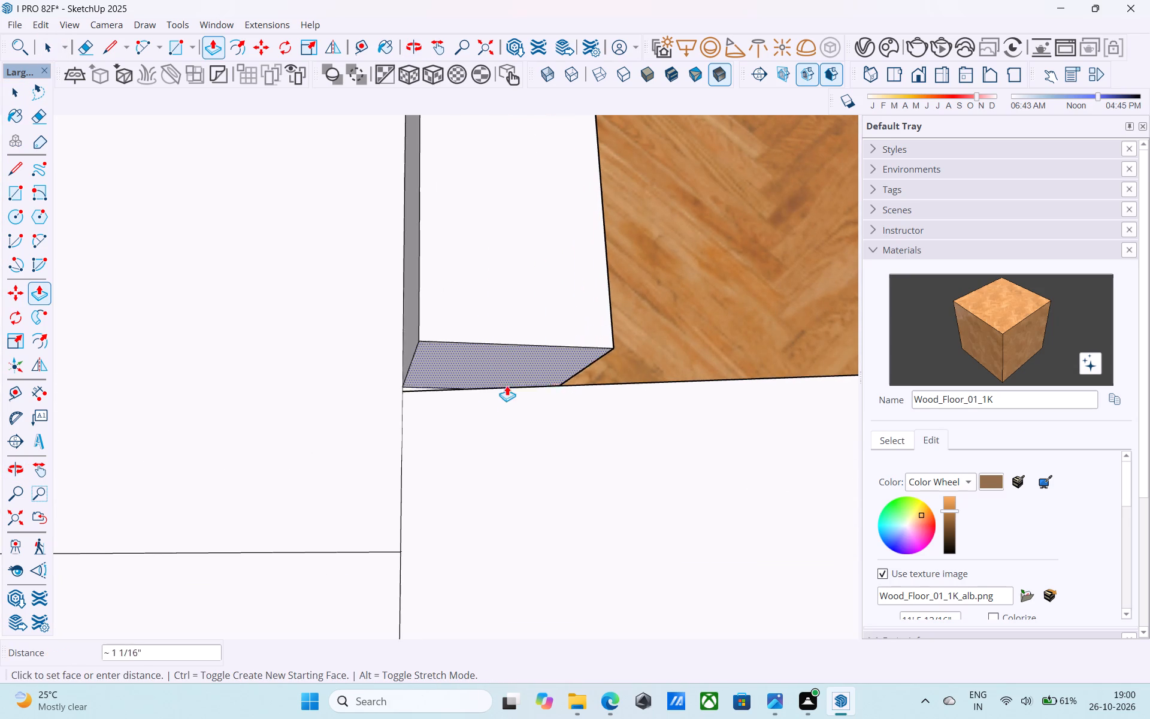
pyautogui.scroll(-11, 507, 444)
pyautogui.moveTo(515, 491); pyautogui.dragTo(507, 501, button='middle')
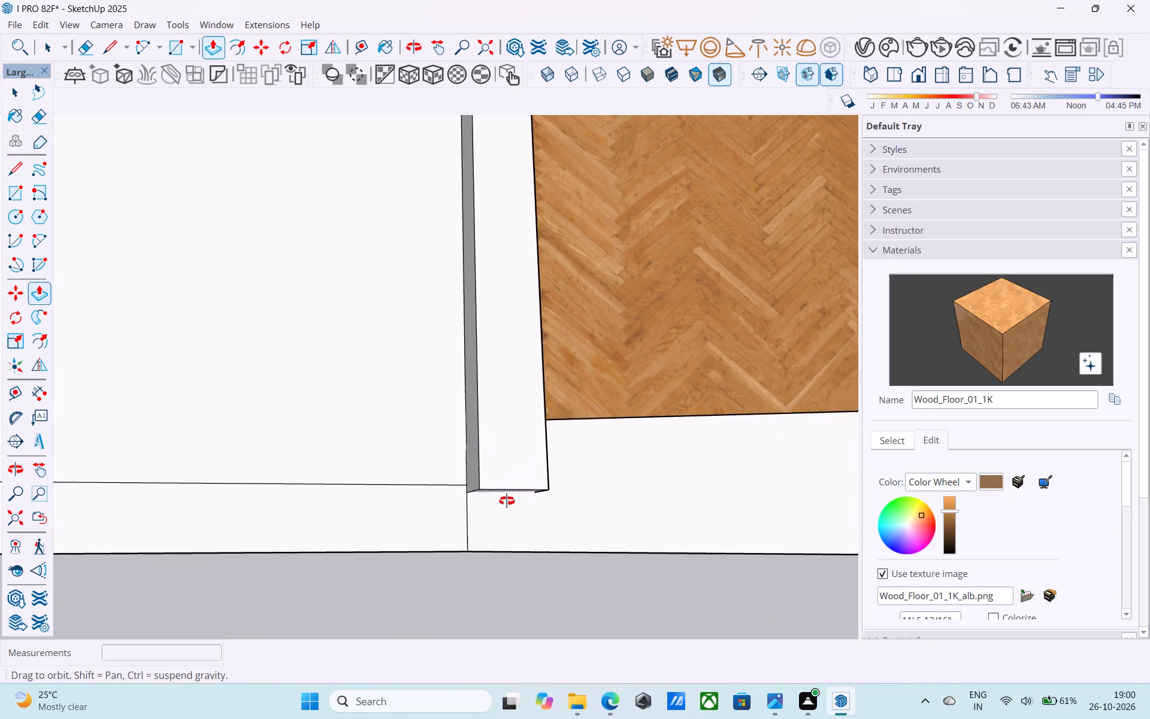
pyautogui.moveTo(507, 501); pyautogui.dragTo(501, 552, button='middle')
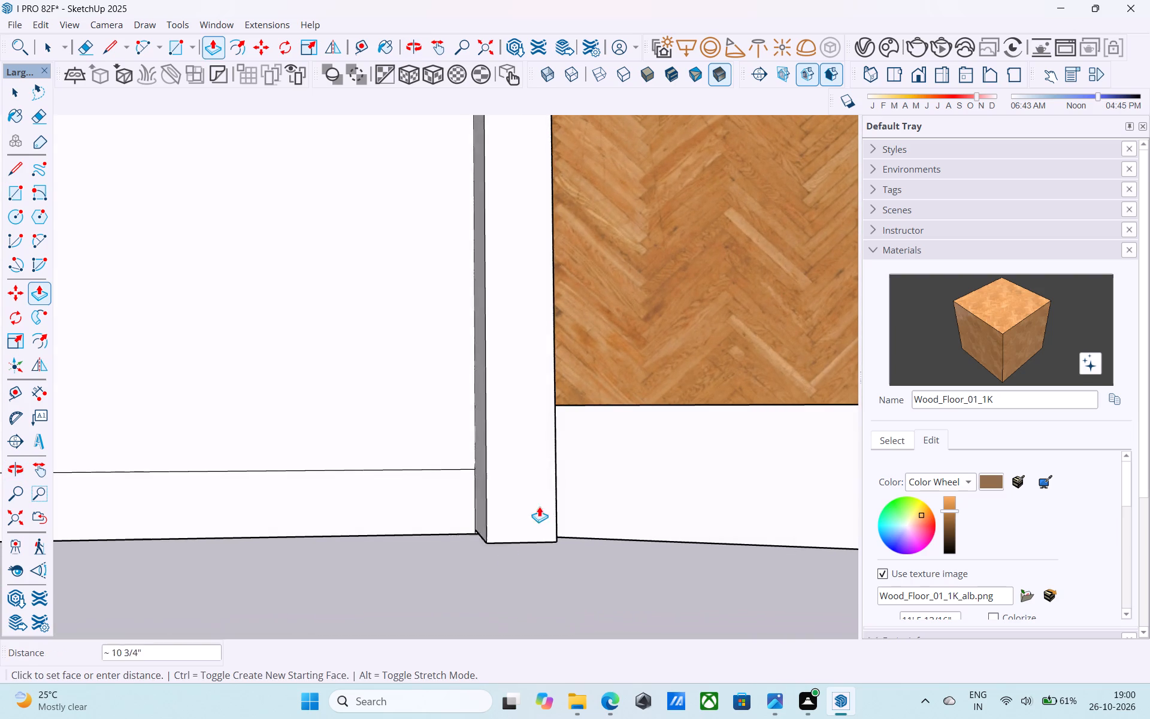
pyautogui.click(622, 405)
pyautogui.press('space')
# Outline a downward extension of the strip's front face with two vertical lines about 1' long and a bottom line about 6" long.
pyautogui.moveTo(597, 440); pyautogui.dragTo(524, 334, button='middle')
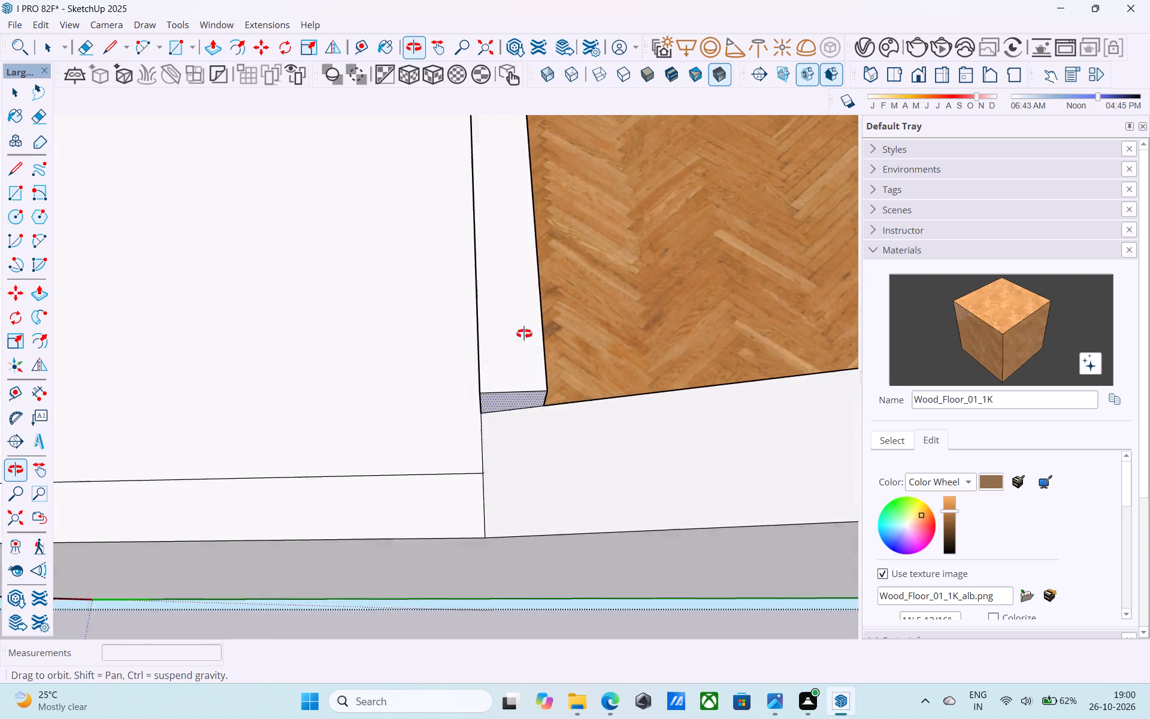
pyautogui.moveTo(524, 334); pyautogui.dragTo(806, 436, button='middle')
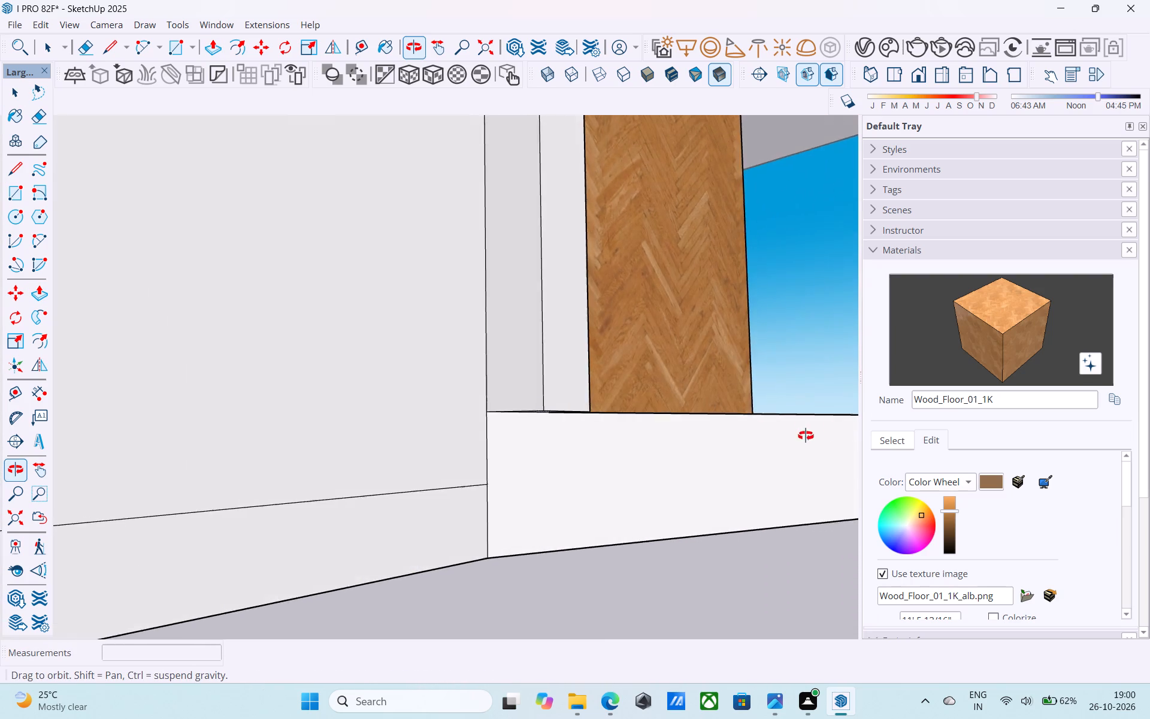
pyautogui.moveTo(806, 436); pyautogui.dragTo(573, 336, button='middle')
pyautogui.press('l')
pyautogui.click(483, 395)
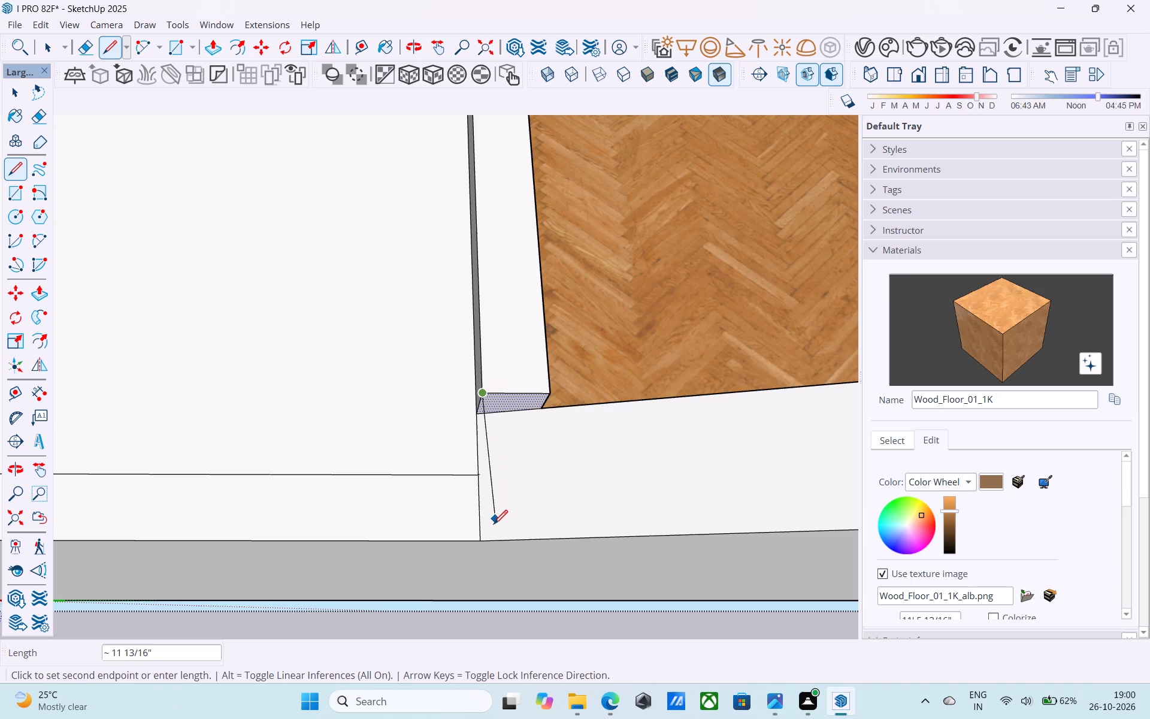
pyautogui.click(489, 536)
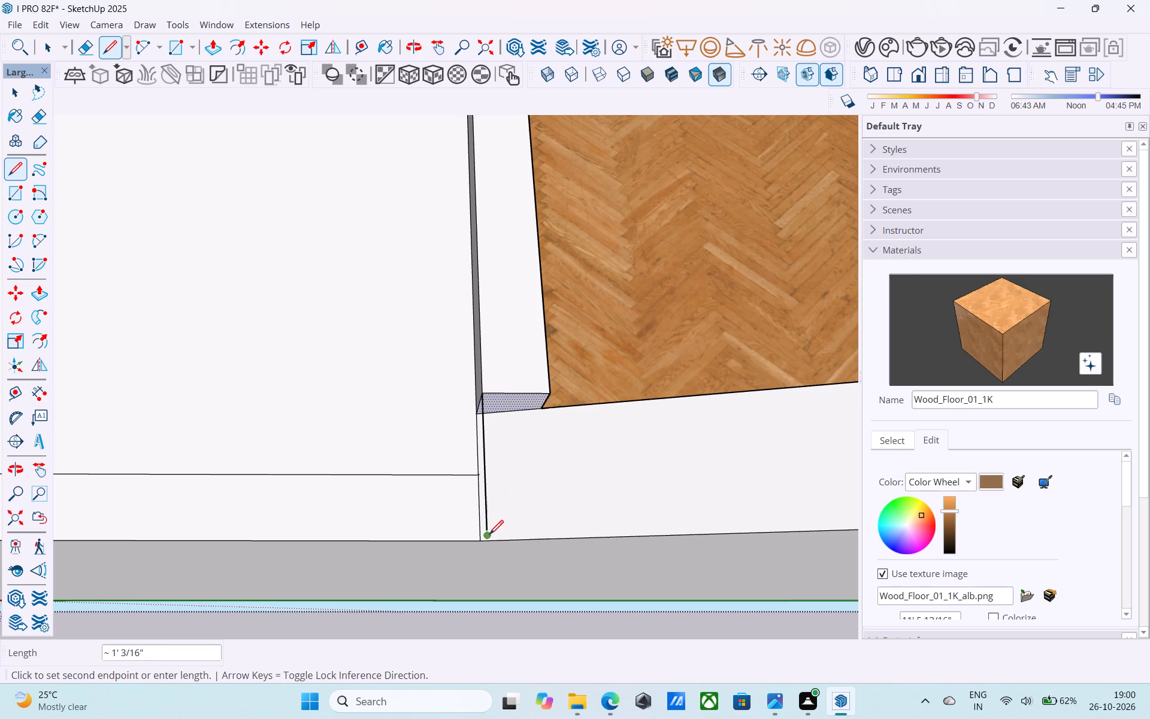
pyautogui.press('space')
pyautogui.press('l')
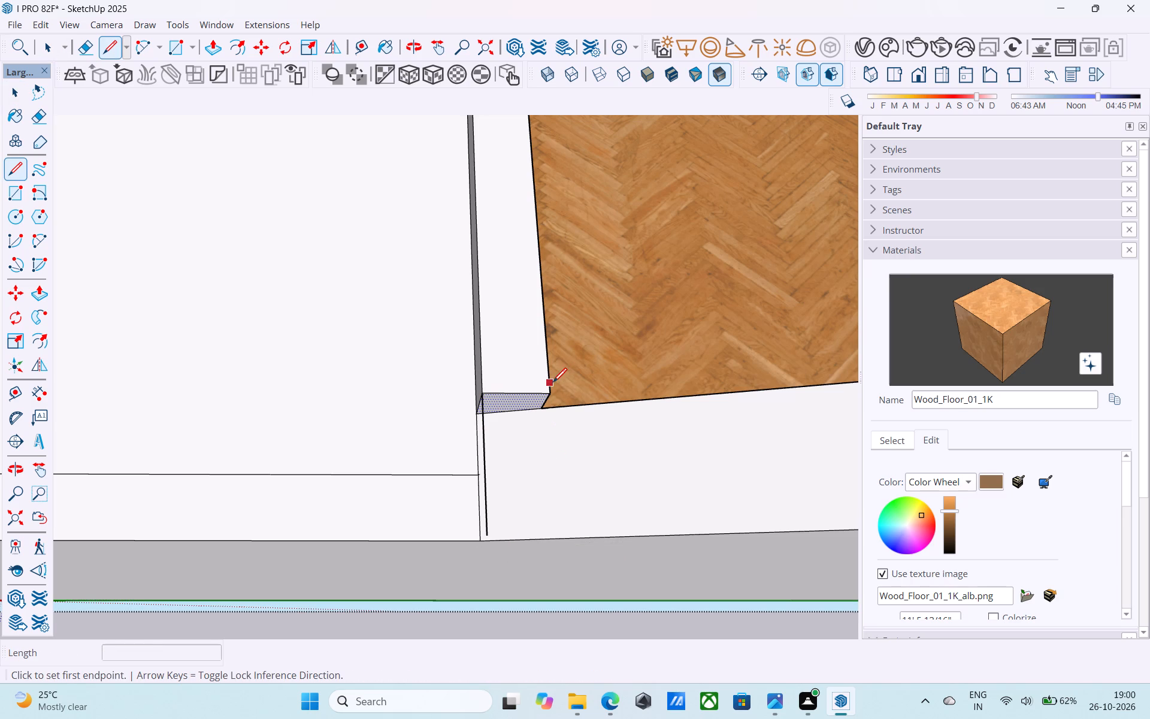
pyautogui.click(552, 388)
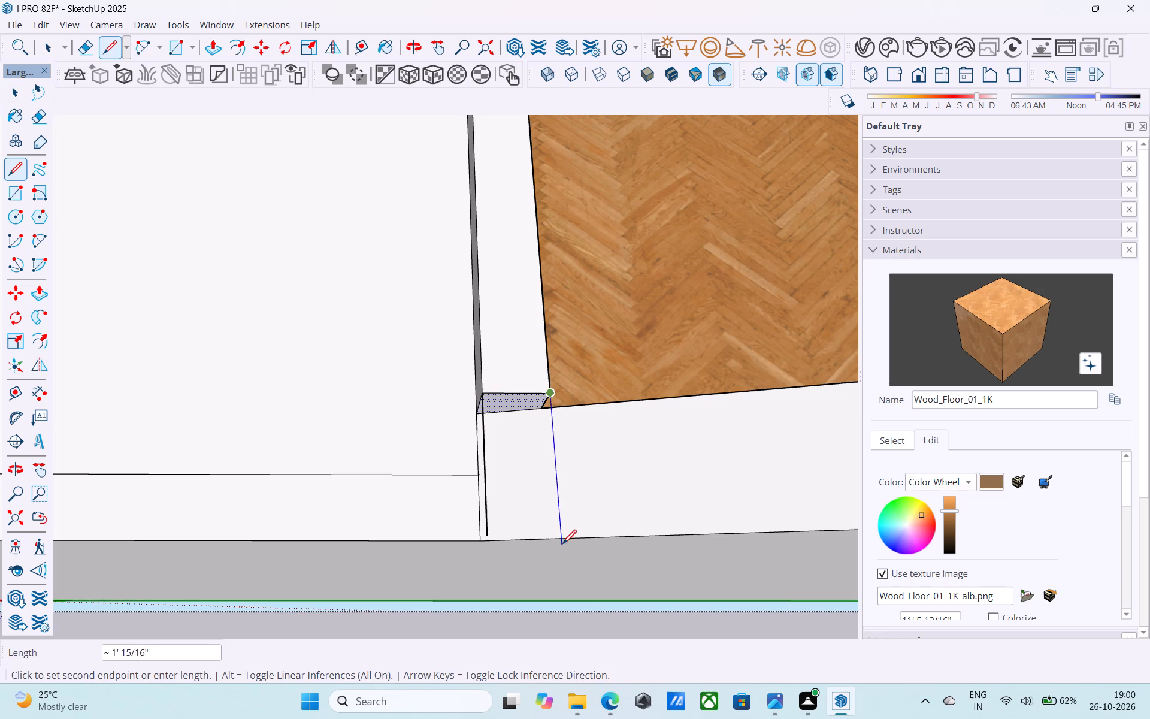
pyautogui.click(561, 539)
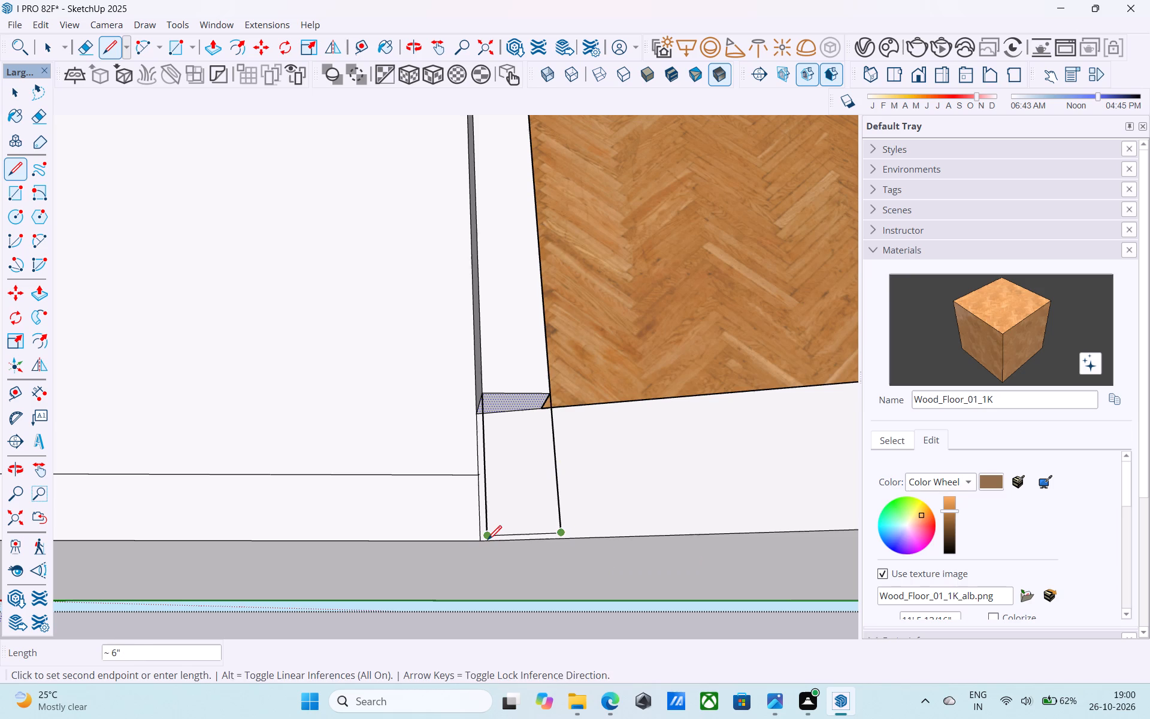
pyautogui.click(489, 540)
pyautogui.press('space')
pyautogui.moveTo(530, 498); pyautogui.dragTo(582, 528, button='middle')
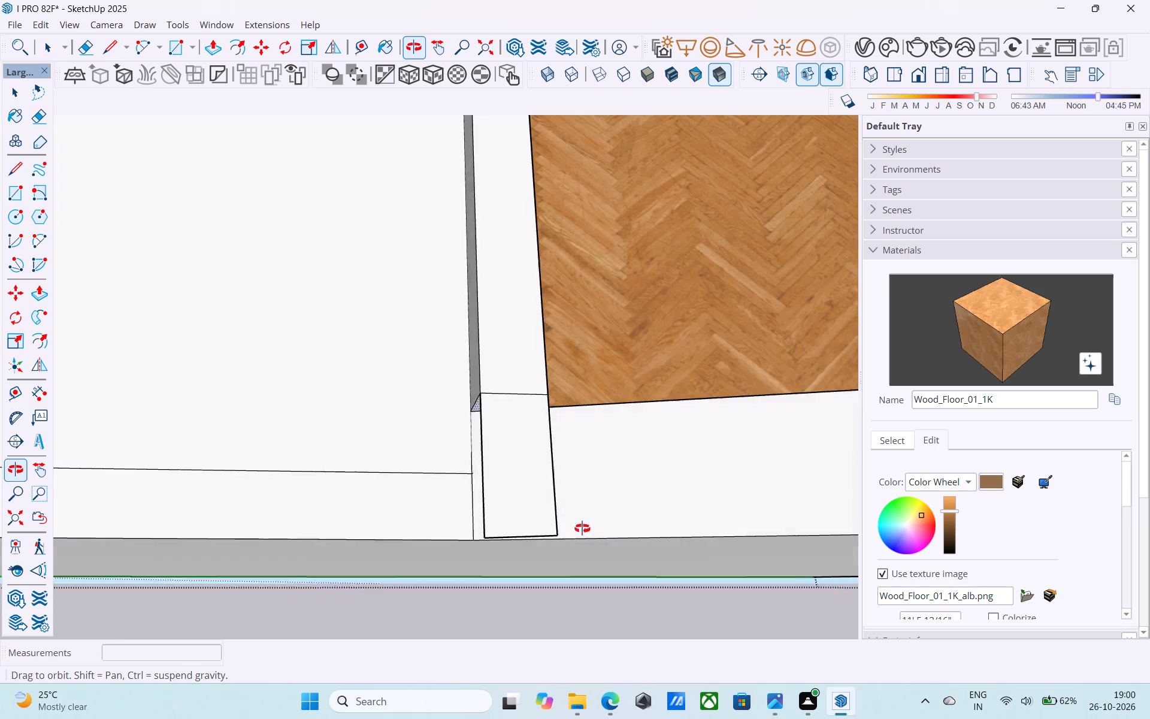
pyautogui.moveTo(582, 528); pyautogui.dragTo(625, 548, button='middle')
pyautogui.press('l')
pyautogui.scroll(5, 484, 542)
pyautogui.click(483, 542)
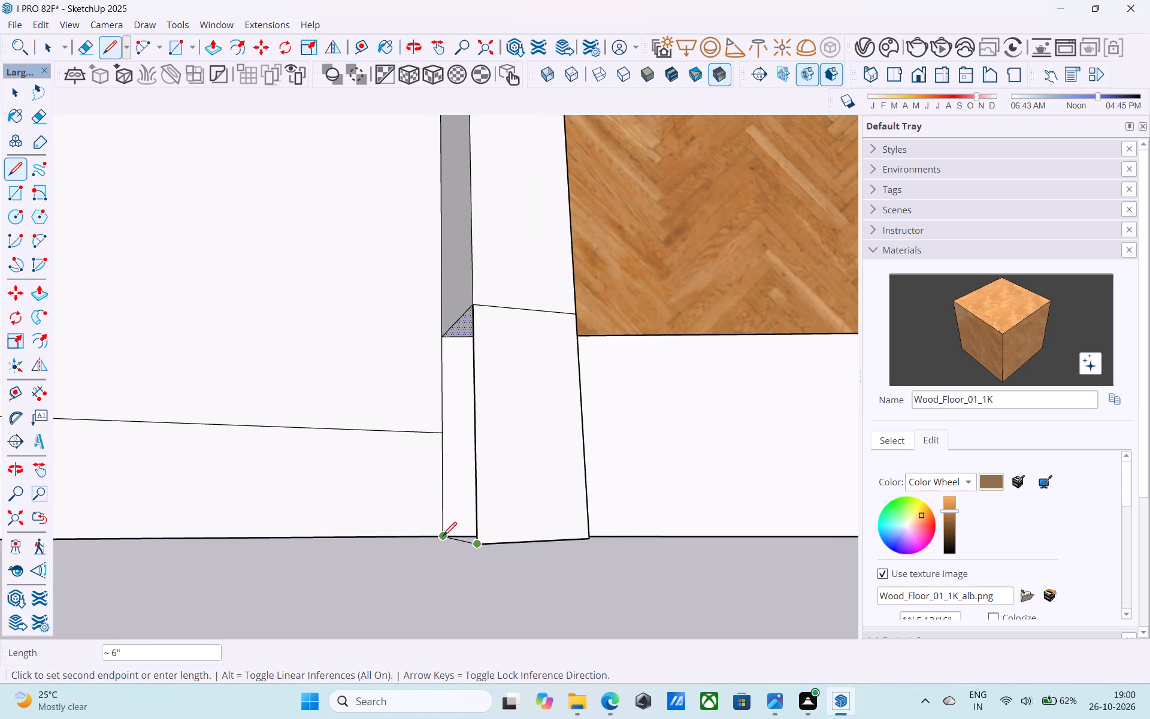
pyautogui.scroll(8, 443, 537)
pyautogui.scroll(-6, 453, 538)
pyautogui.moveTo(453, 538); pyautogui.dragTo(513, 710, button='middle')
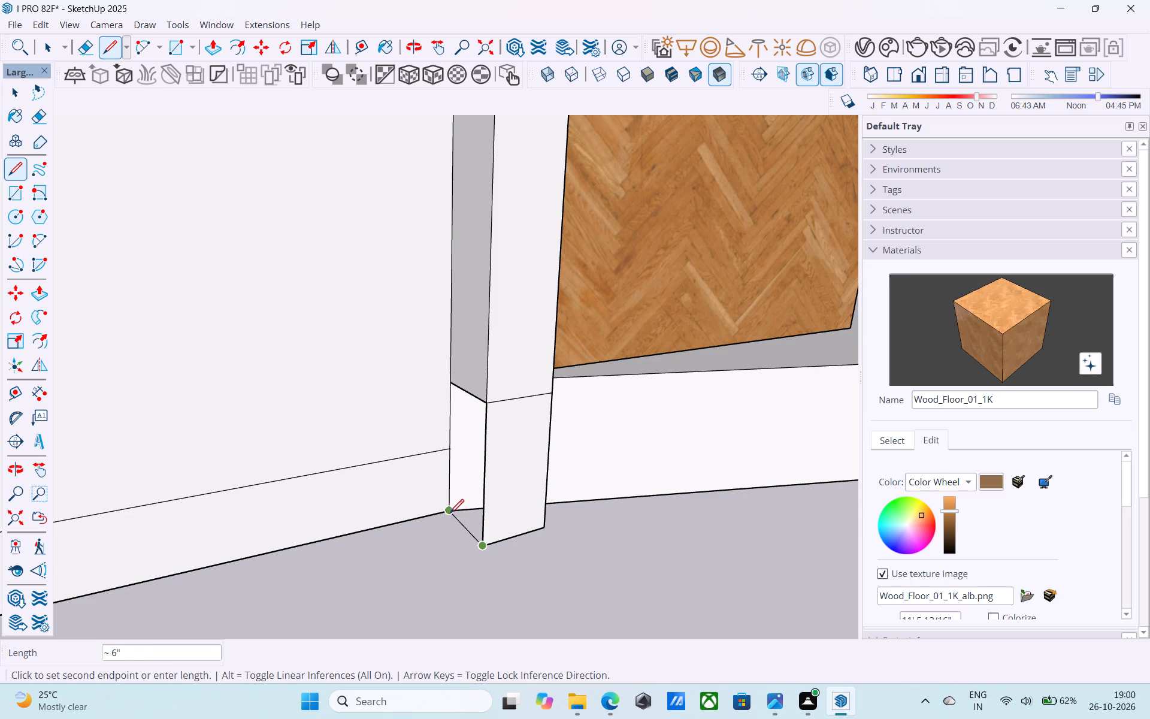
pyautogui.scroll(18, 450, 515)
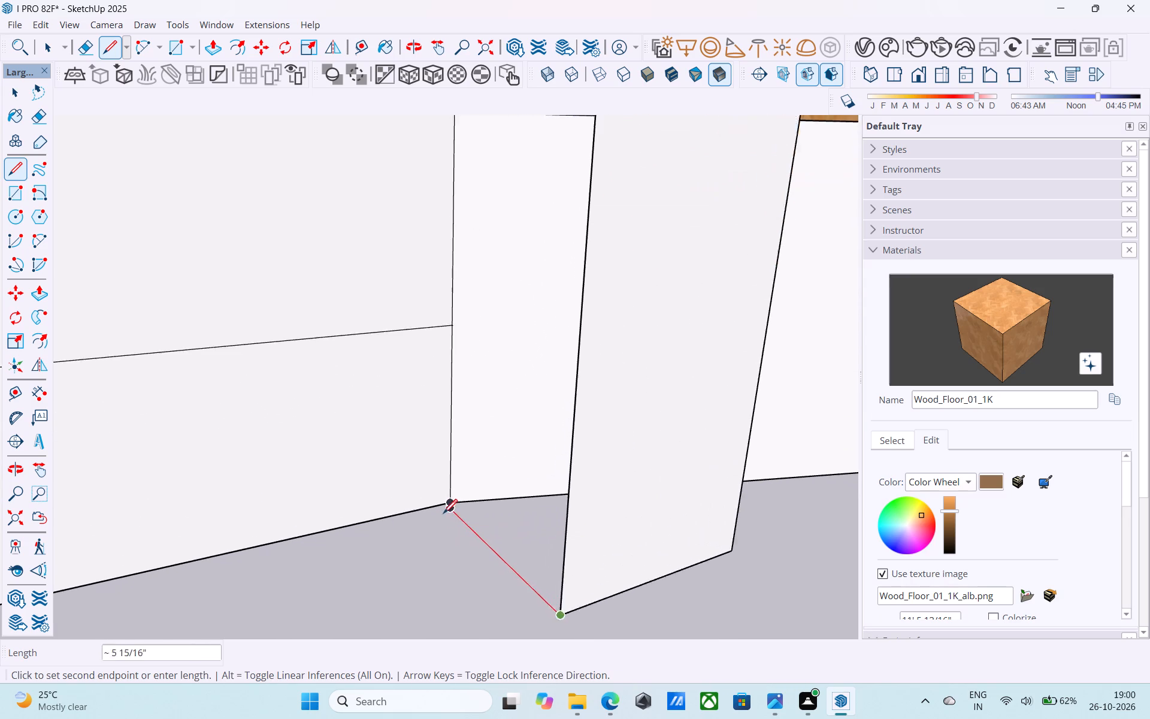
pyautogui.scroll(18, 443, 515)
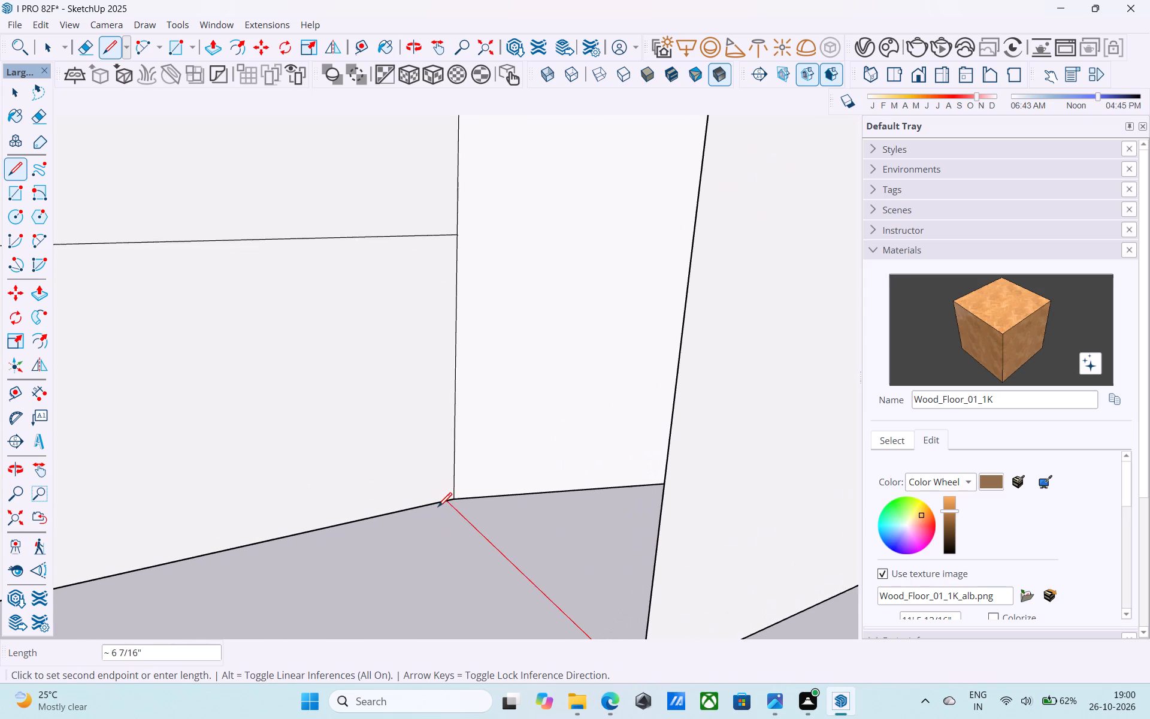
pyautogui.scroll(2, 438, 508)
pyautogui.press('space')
# Draw a line about 5 13/16" long along the red axis from the wall's base corner toward the front face's near bottom corner.
pyautogui.scroll(-2, 470, 471)
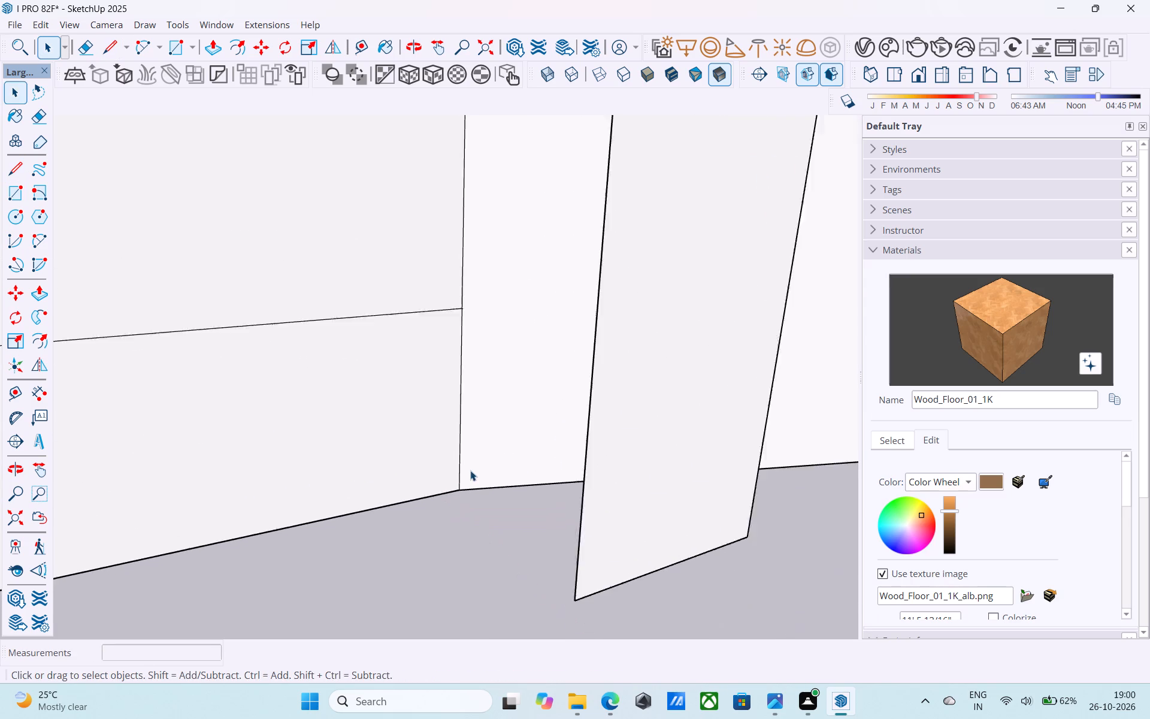
pyautogui.scroll(-8, 470, 470)
pyautogui.moveTo(471, 469); pyautogui.dragTo(454, 473, button='middle')
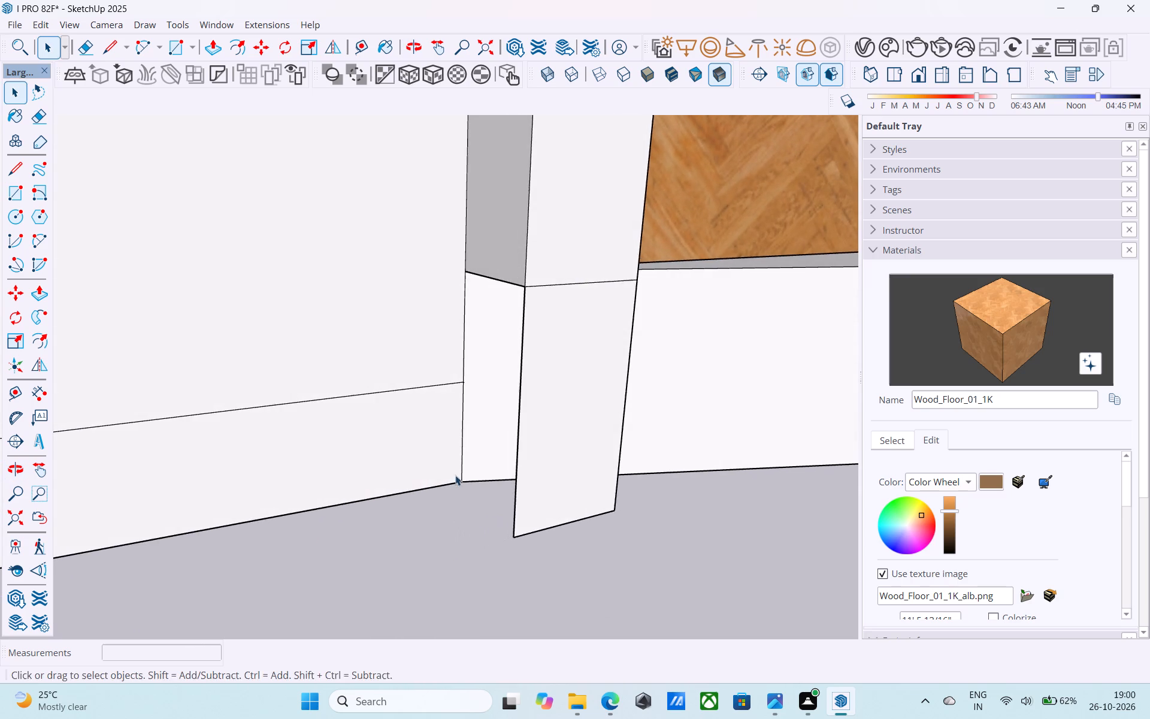
pyautogui.moveTo(463, 480); pyautogui.dragTo(260, 472, button='middle')
pyautogui.scroll(-20, 359, 428)
pyautogui.moveTo(402, 421); pyautogui.dragTo(483, 400, button='middle')
pyautogui.scroll(11, 408, 445)
pyautogui.moveTo(392, 437); pyautogui.dragTo(460, 441, button='middle')
pyautogui.press('l')
pyautogui.scroll(10, 405, 427)
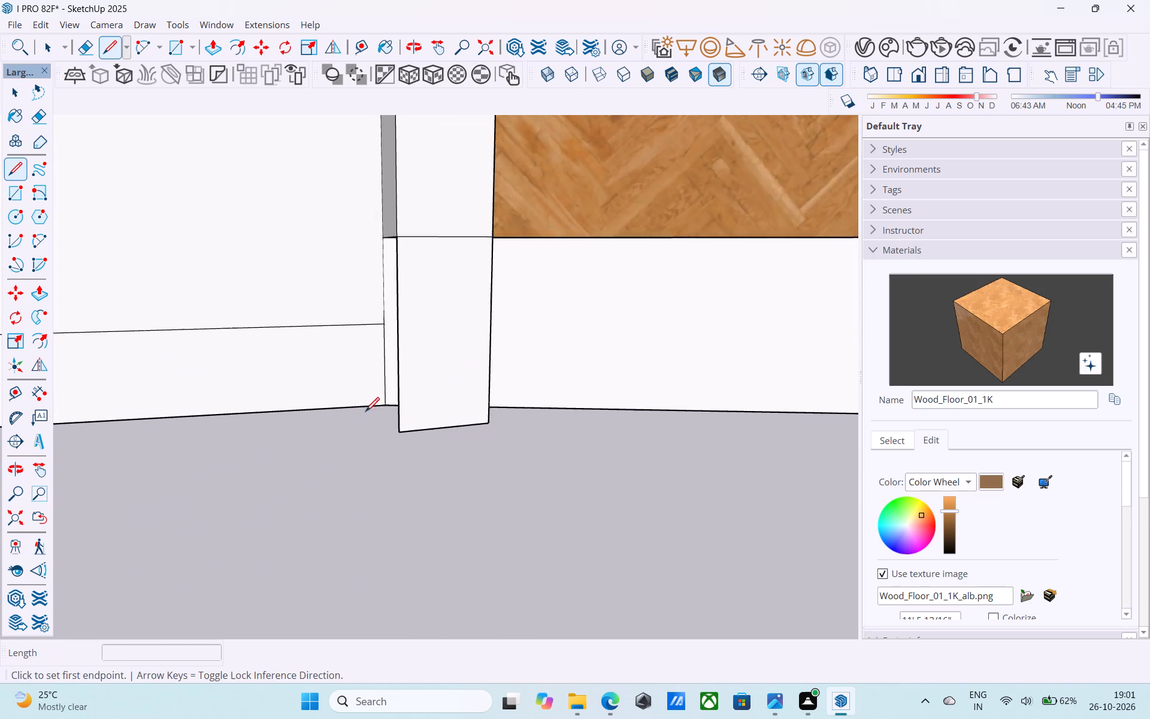
pyautogui.scroll(14, 365, 413)
pyautogui.click(396, 402)
pyautogui.press('l')
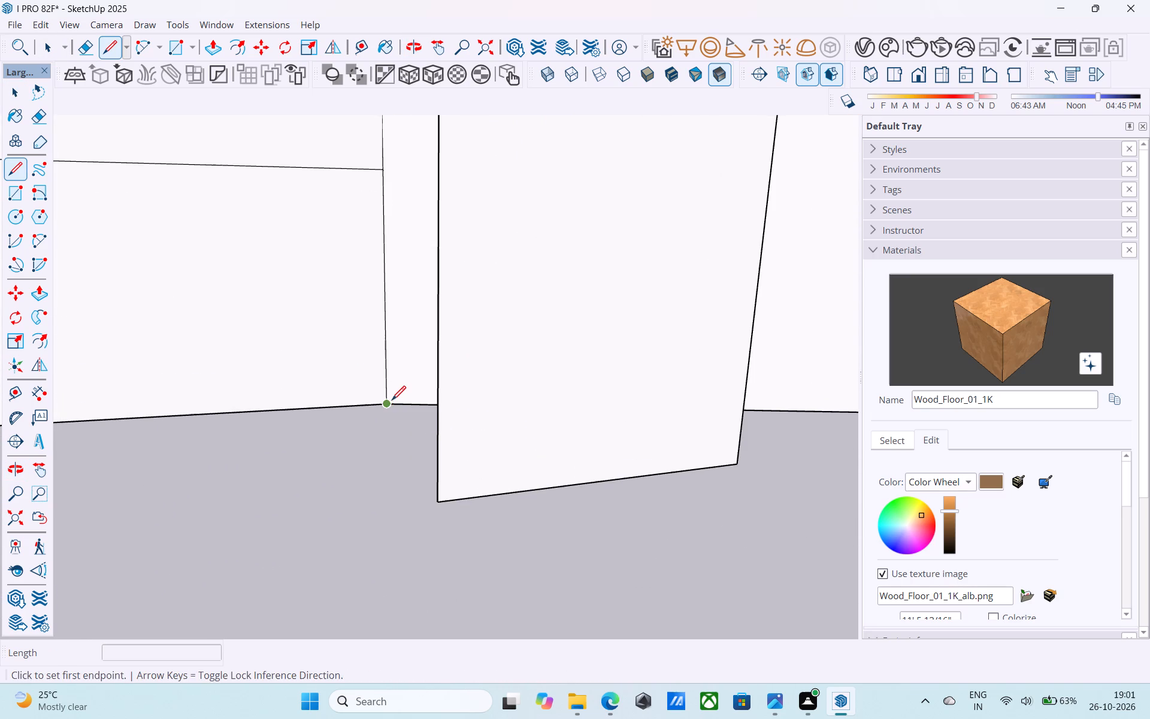
pyautogui.click(385, 401)
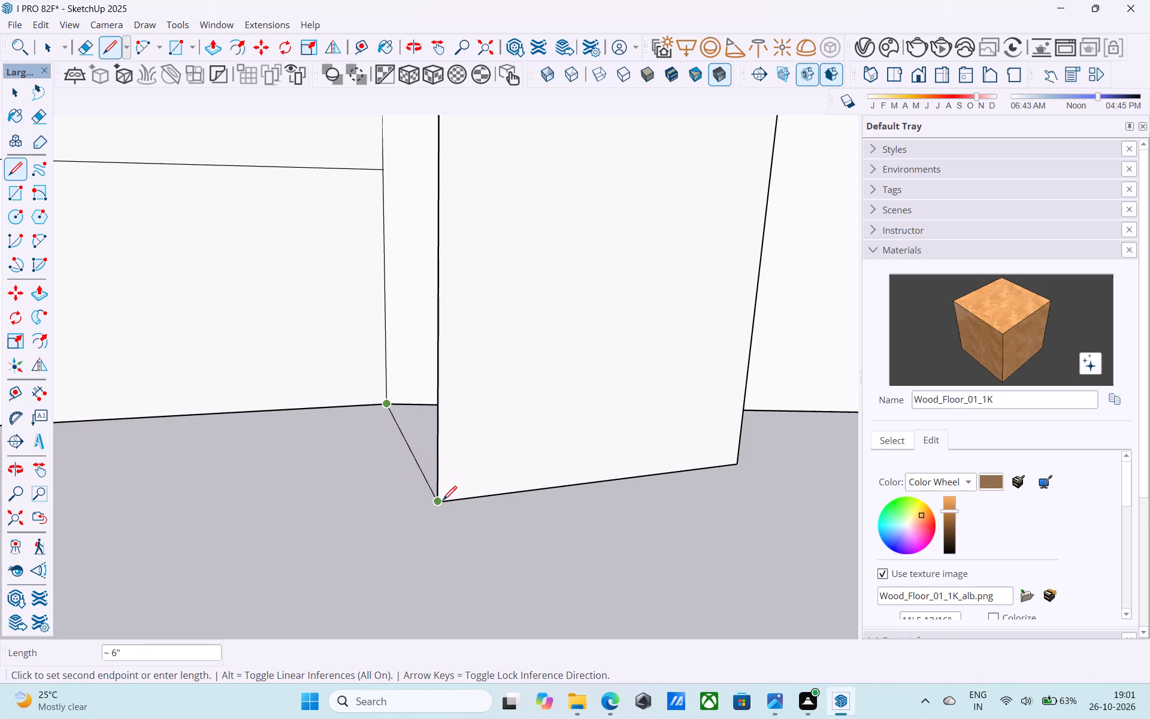
pyautogui.scroll(4, 443, 502)
pyautogui.moveTo(443, 502); pyautogui.dragTo(1004, 575, button='middle')
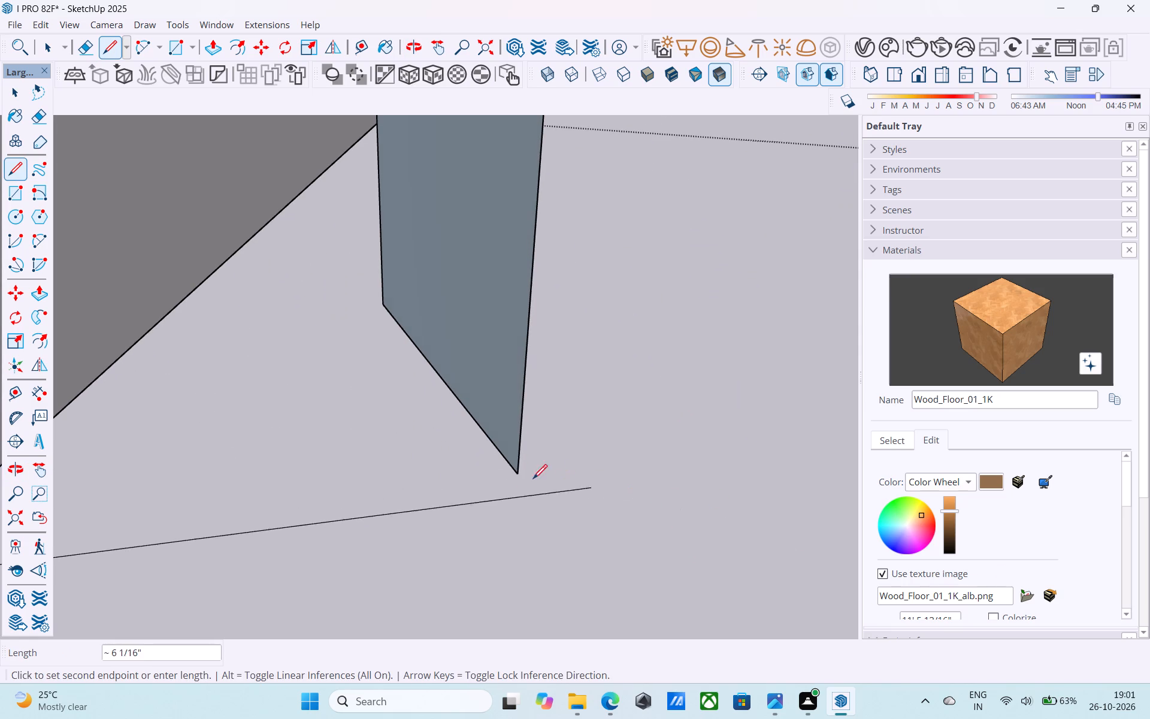
pyautogui.scroll(4, 512, 472)
pyautogui.scroll(-4, 506, 470)
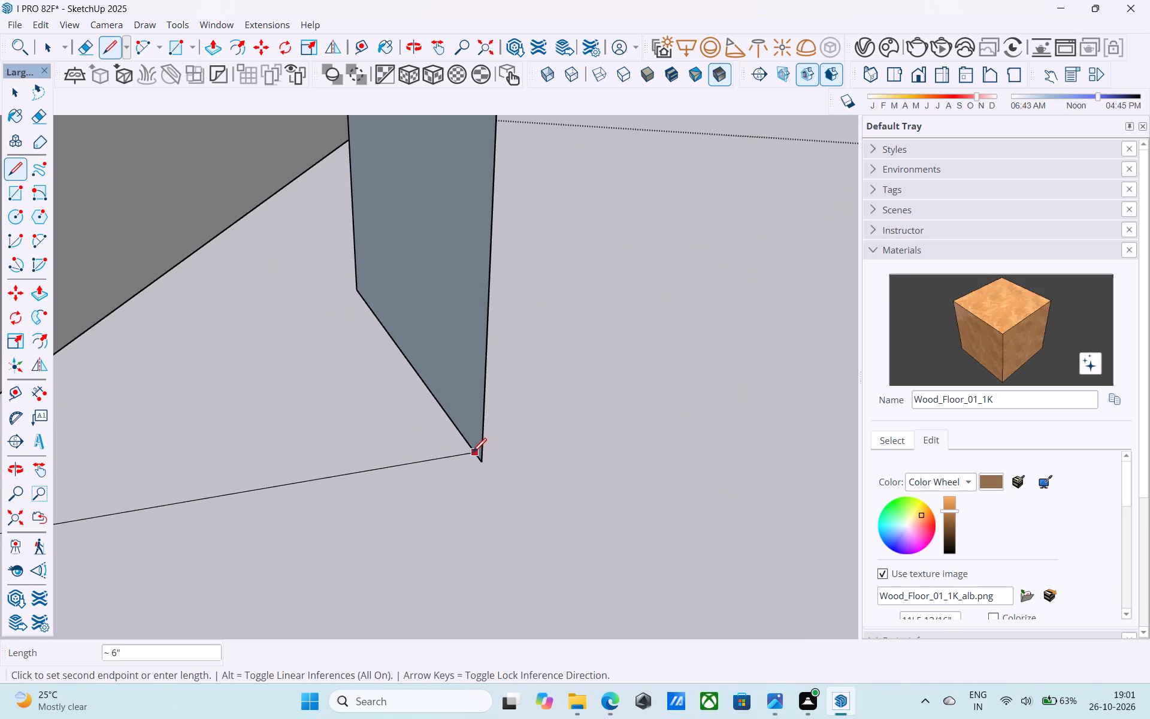
pyautogui.scroll(5, 474, 461)
pyautogui.scroll(-5, 474, 461)
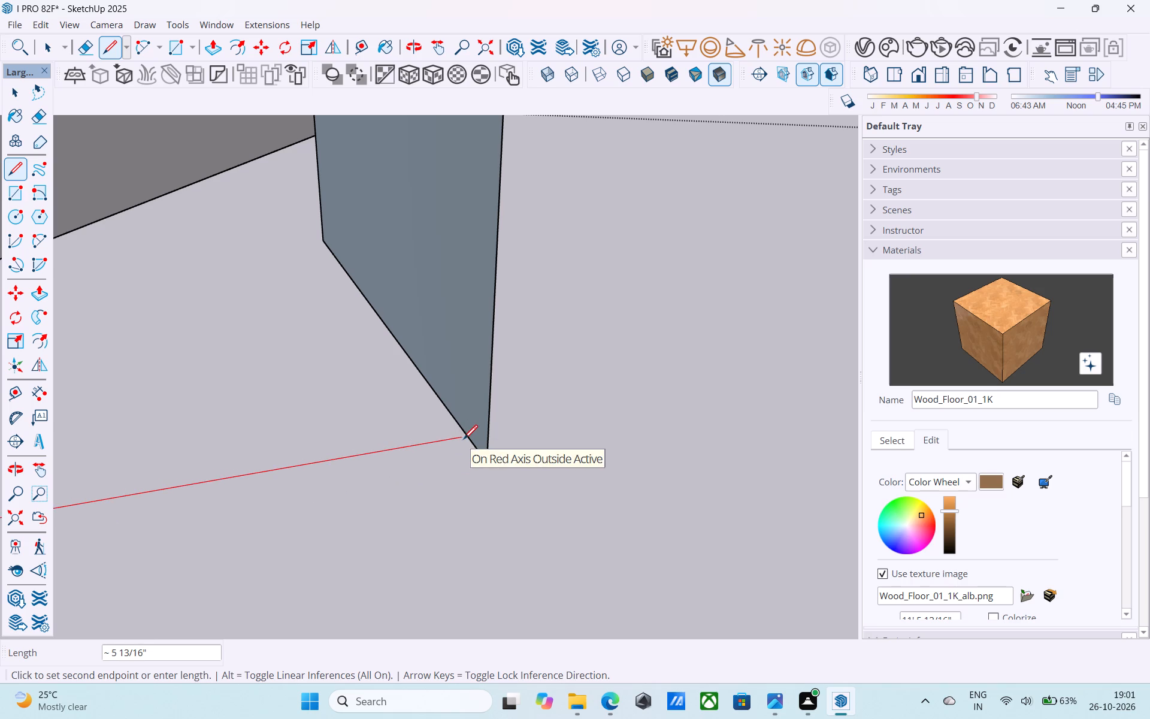
pyautogui.scroll(4, 459, 440)
pyautogui.scroll(-3, 459, 440)
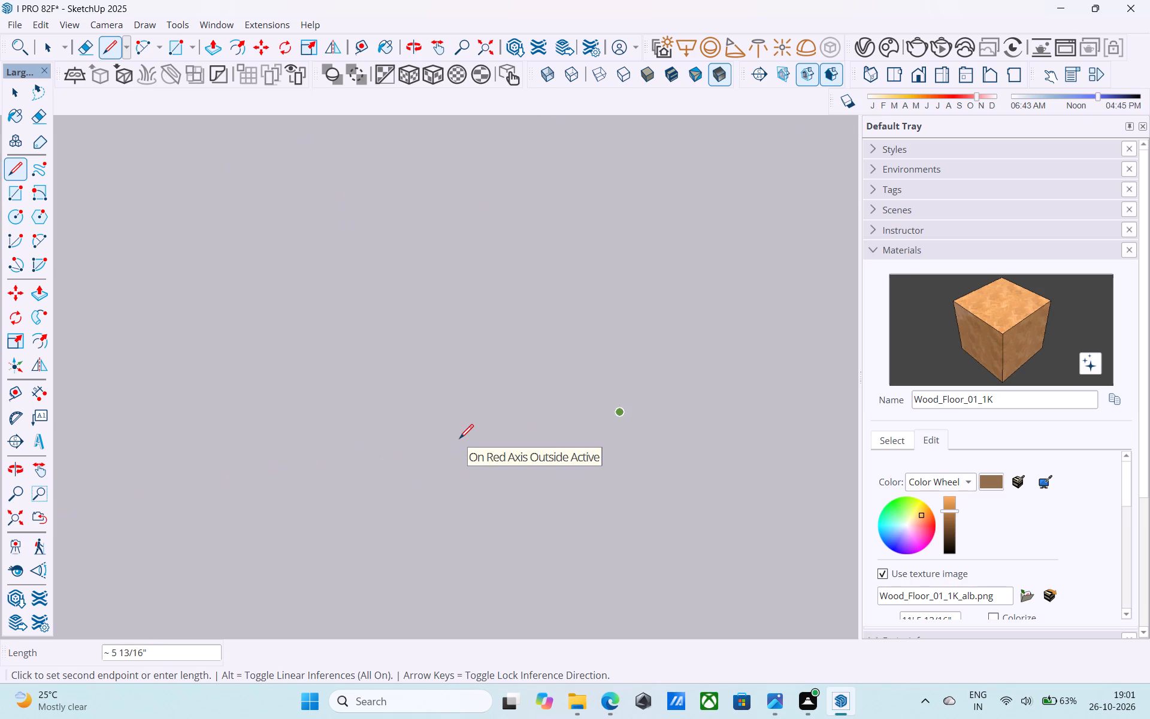
pyautogui.scroll(-3, 459, 440)
pyautogui.click(459, 440)
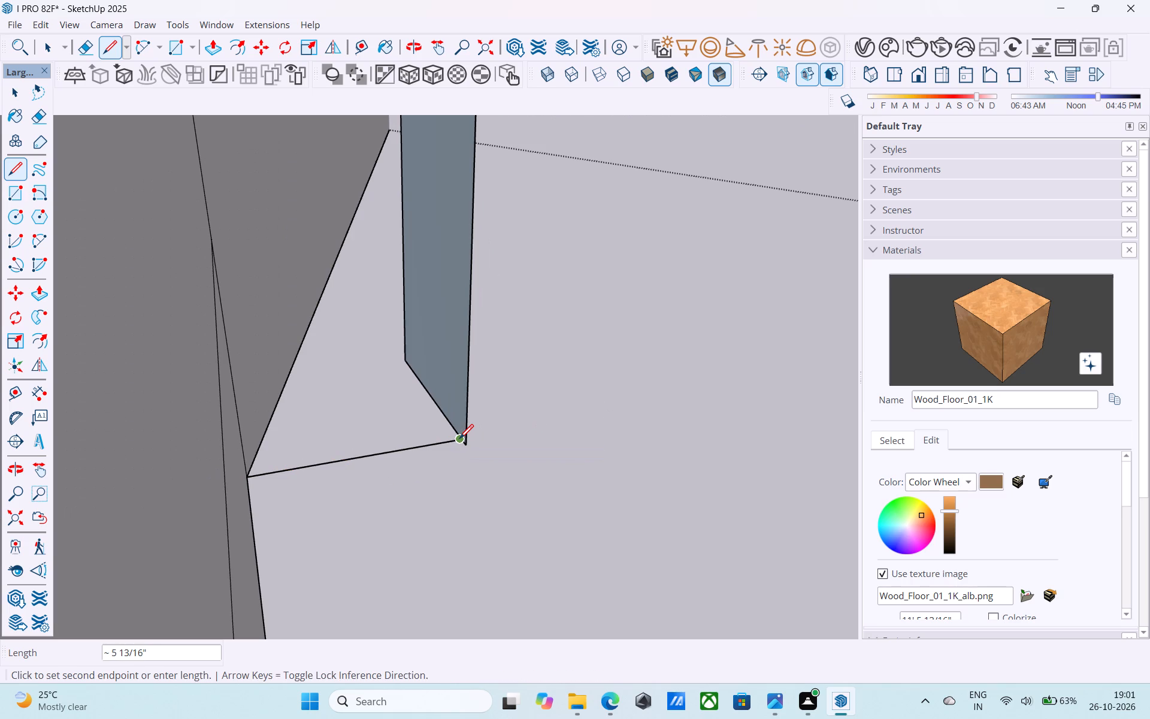
pyautogui.scroll(3, 249, 479)
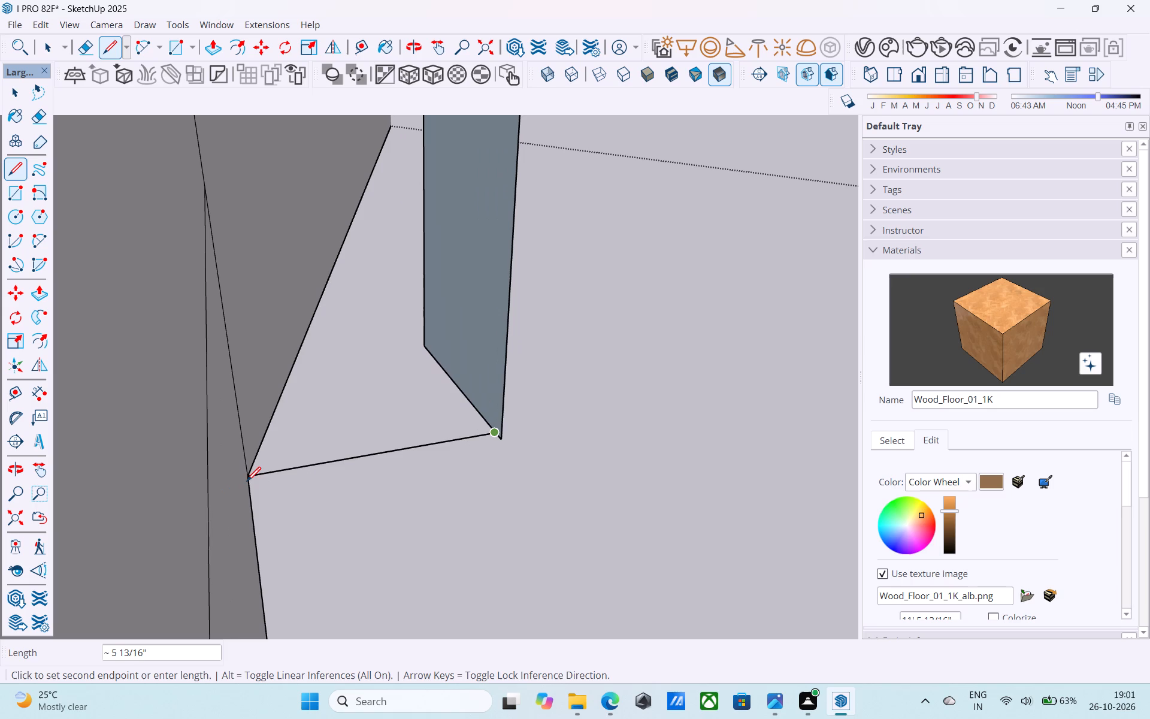
pyautogui.scroll(3, 411, 460)
pyautogui.press('space')
# Extend the base line by about 3/16" to the front face's vertical edge, closing the side face of the strip's lower part.
pyautogui.scroll(6, 470, 435)
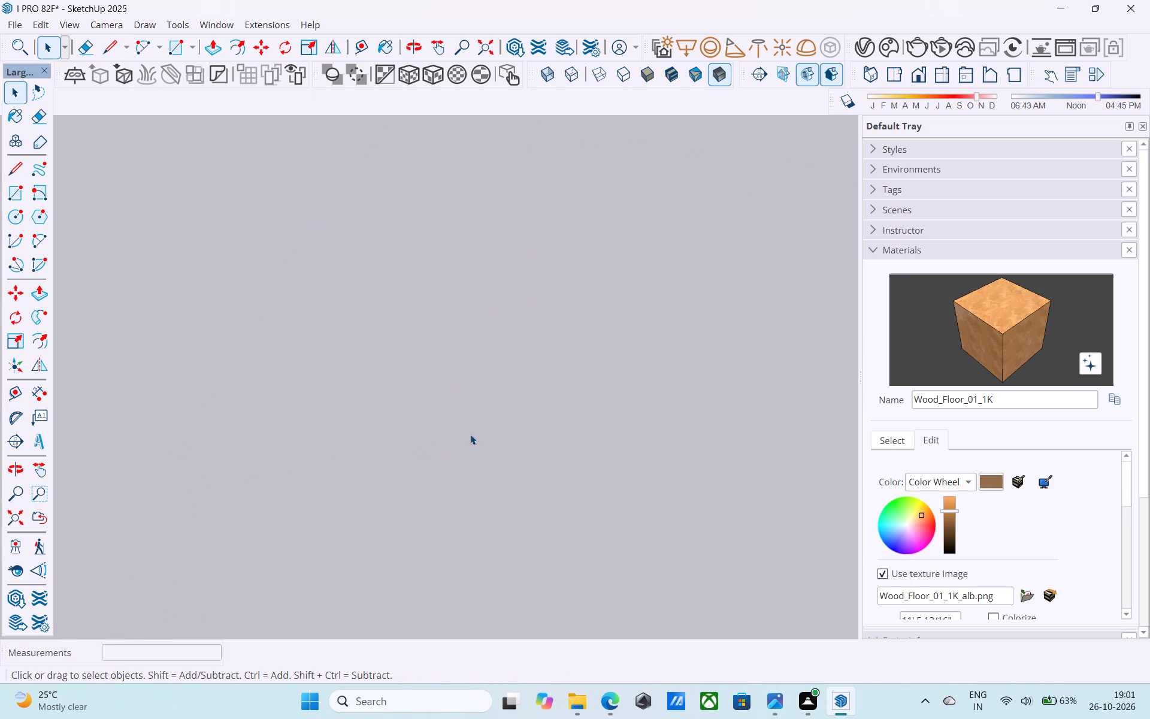
pyautogui.press('l')
pyautogui.scroll(-4, 471, 433)
pyautogui.moveTo(471, 433); pyautogui.dragTo(424, 280, button='middle')
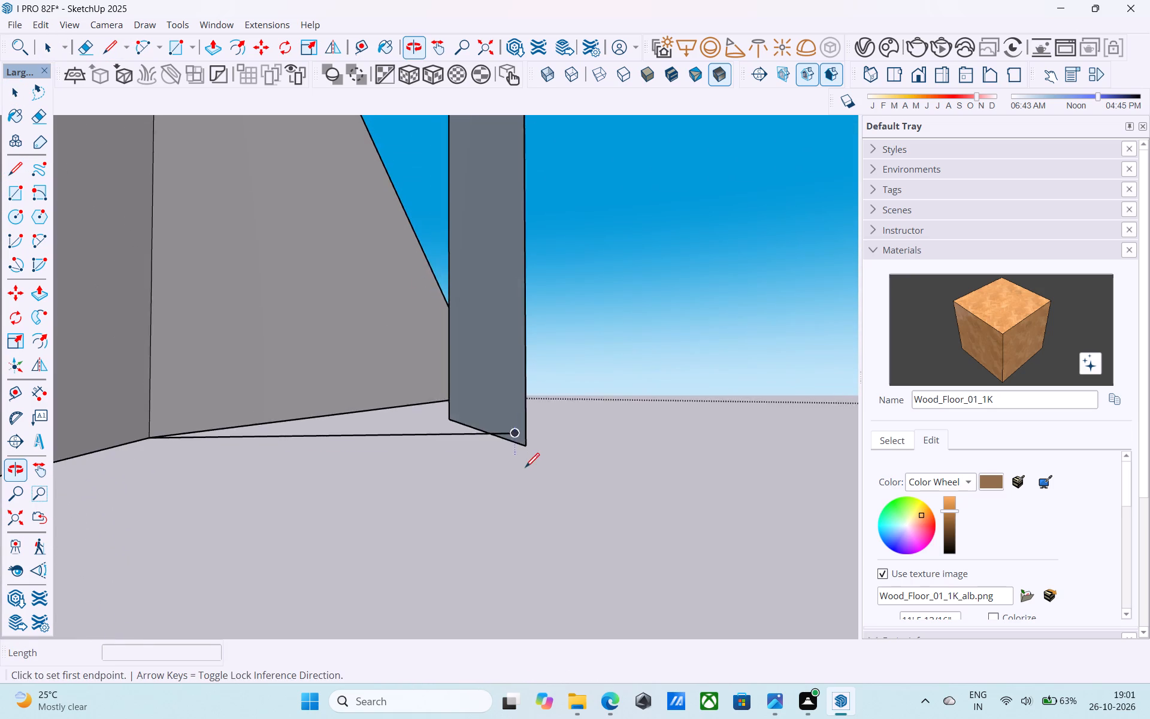
pyautogui.scroll(4, 525, 469)
pyautogui.scroll(-5, 521, 459)
pyautogui.moveTo(529, 400); pyautogui.dragTo(524, 397, button='middle')
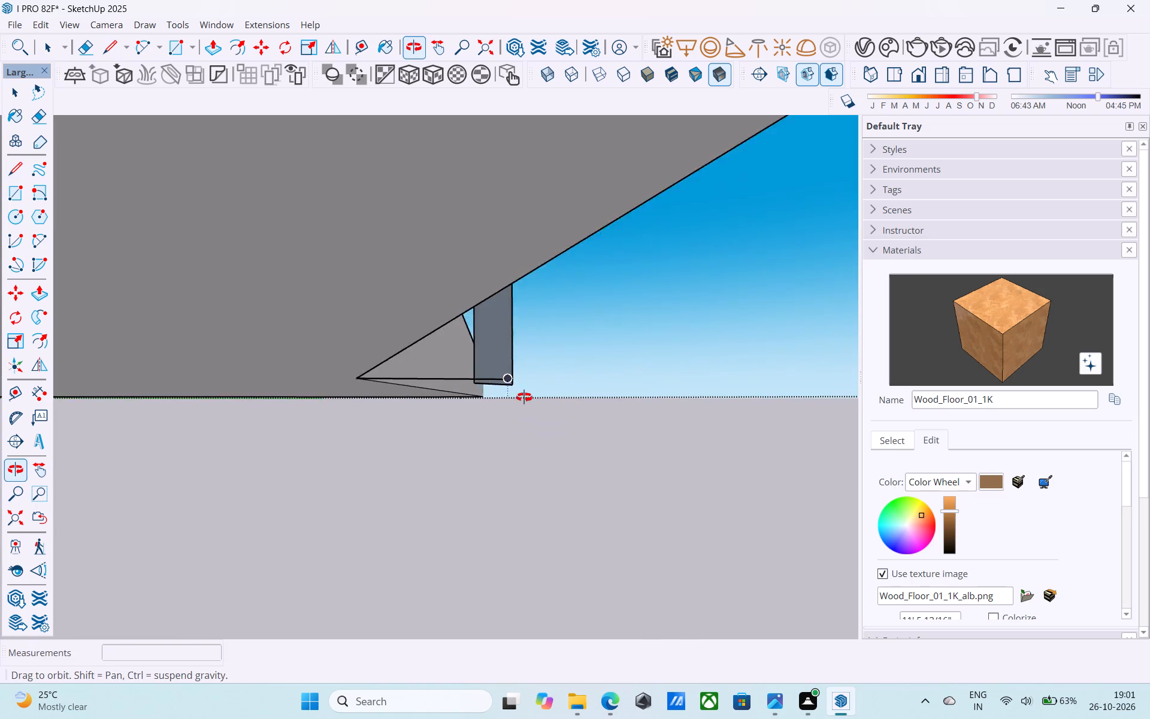
pyautogui.moveTo(524, 397); pyautogui.dragTo(425, 418, button='middle')
pyautogui.scroll(14, 332, 391)
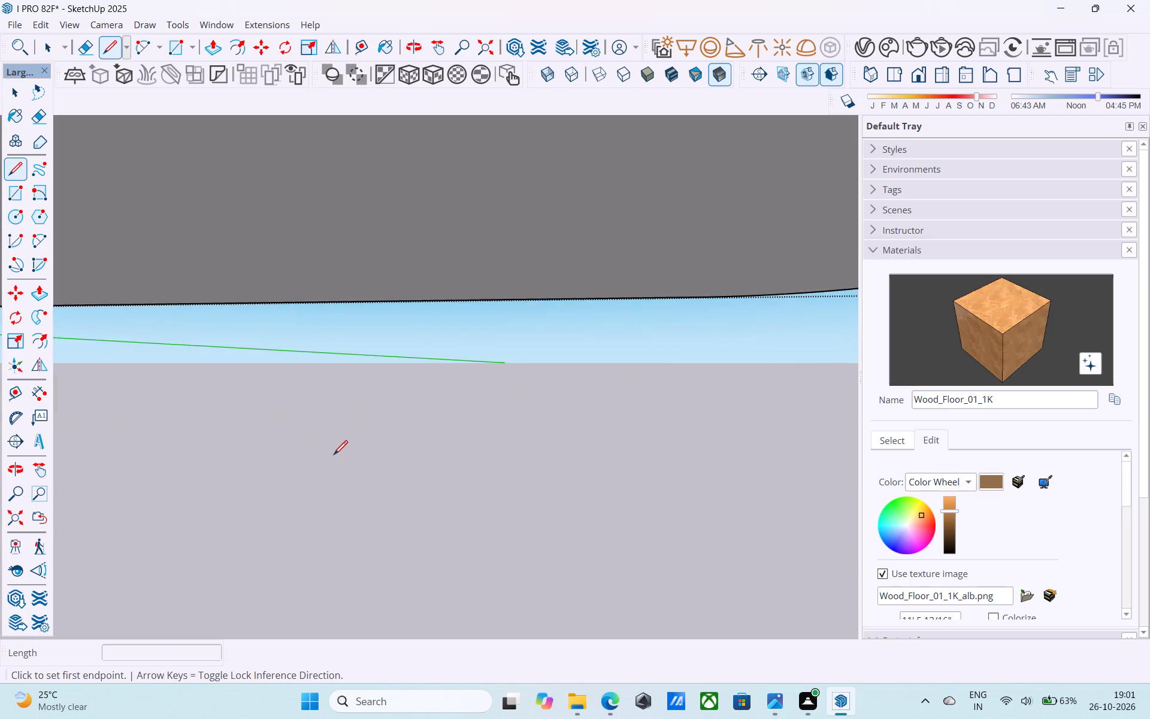
pyautogui.scroll(-9, 334, 455)
pyautogui.keyDown('shift'); pyautogui.moveTo(353, 453); pyautogui.dragTo(483, 476, button='middle'); pyautogui.keyUp('shift')
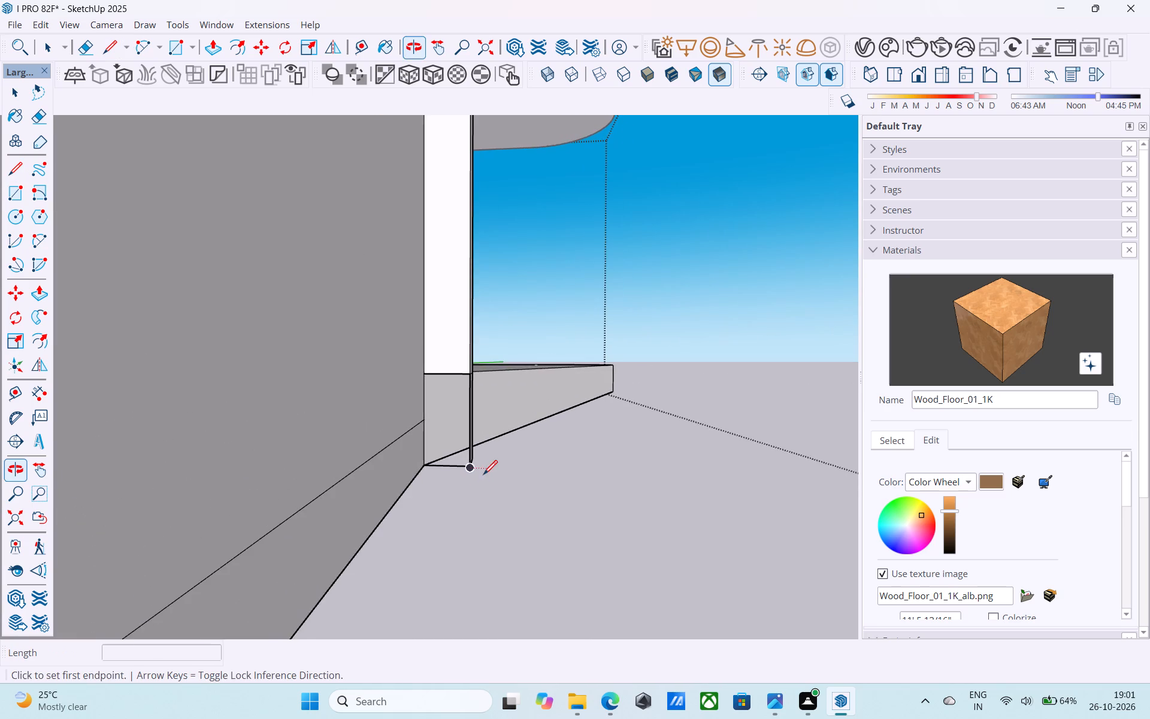
pyautogui.scroll(4, 480, 472)
pyautogui.scroll(20, 447, 471)
pyautogui.scroll(1, 447, 471)
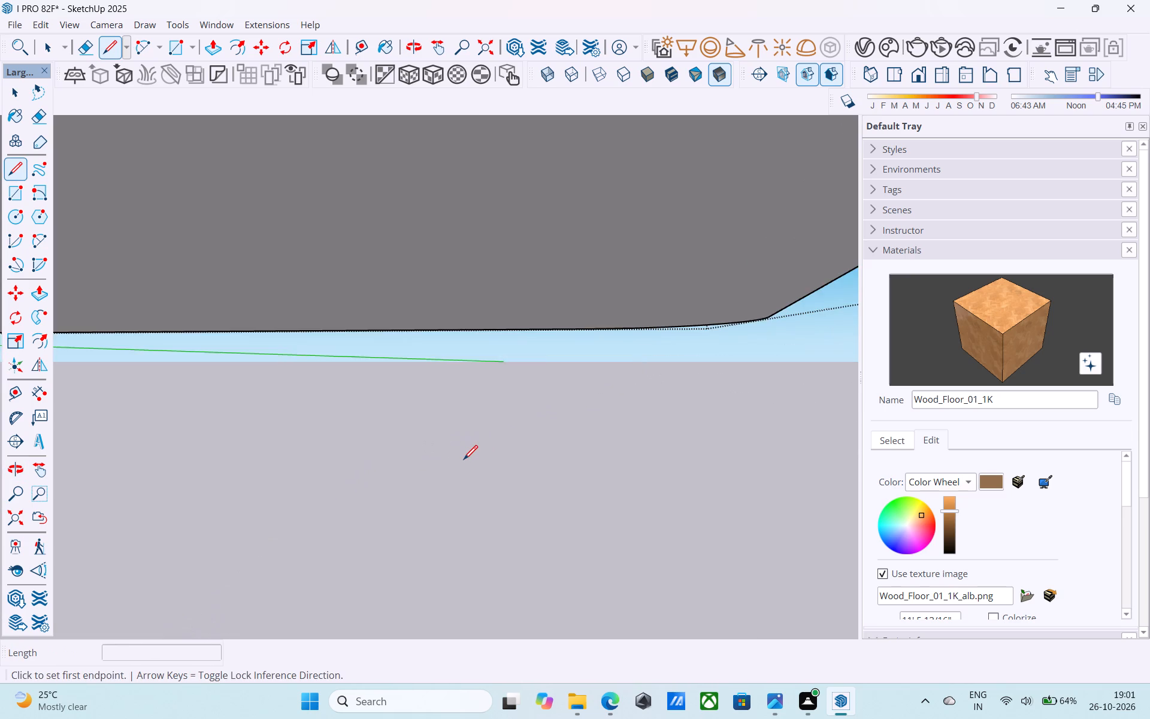
pyautogui.scroll(-4, 464, 461)
pyautogui.moveTo(464, 461); pyautogui.dragTo(483, 455, button='middle')
pyautogui.scroll(1, 464, 461)
pyautogui.scroll(-3, 483, 455)
pyautogui.moveTo(483, 455); pyautogui.dragTo(499, 449, button='middle')
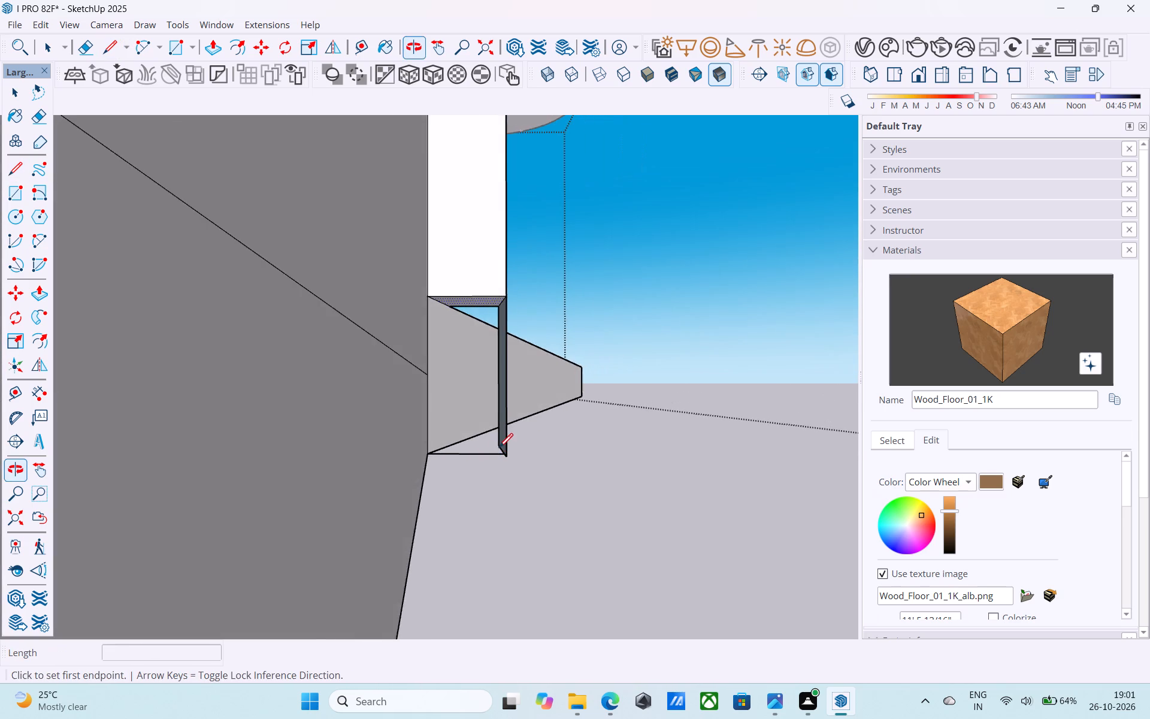
pyautogui.scroll(5, 499, 449)
pyautogui.click(538, 441)
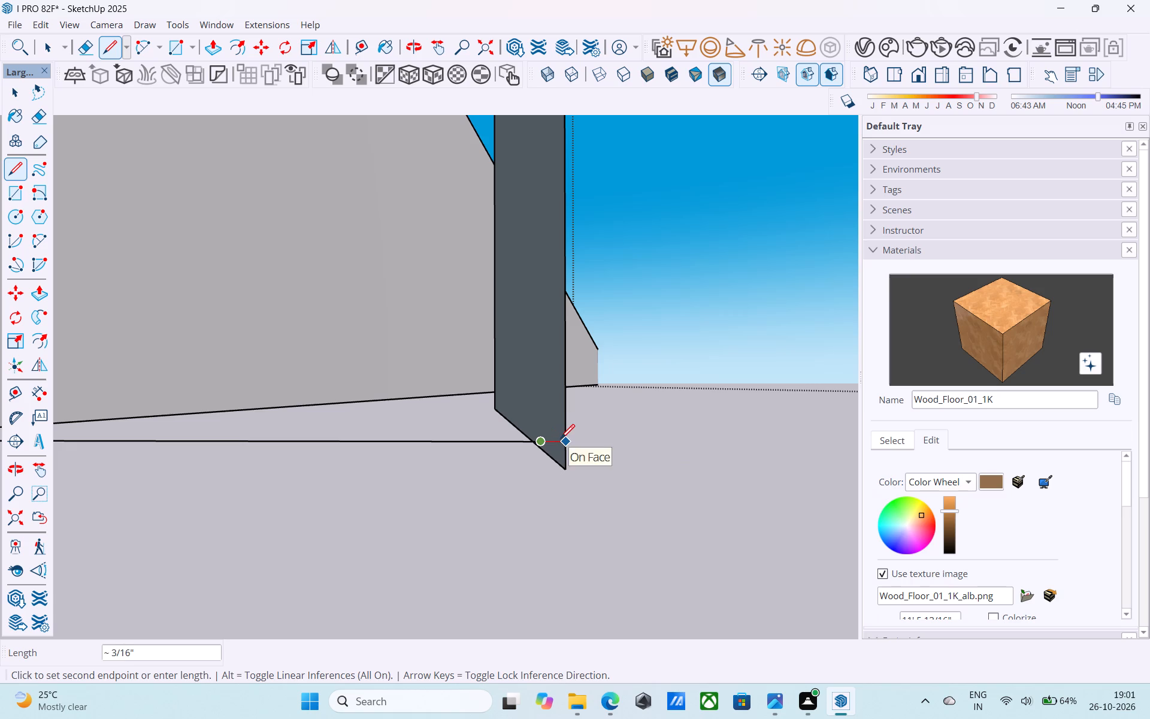
pyautogui.click(561, 440)
pyautogui.press('space')
# Draw a 6" line along the green axis across the lower end of the strip's front face, ending at its bottom corner.
pyautogui.scroll(-1, 561, 440)
pyautogui.moveTo(479, 415); pyautogui.dragTo(283, 446, button='middle')
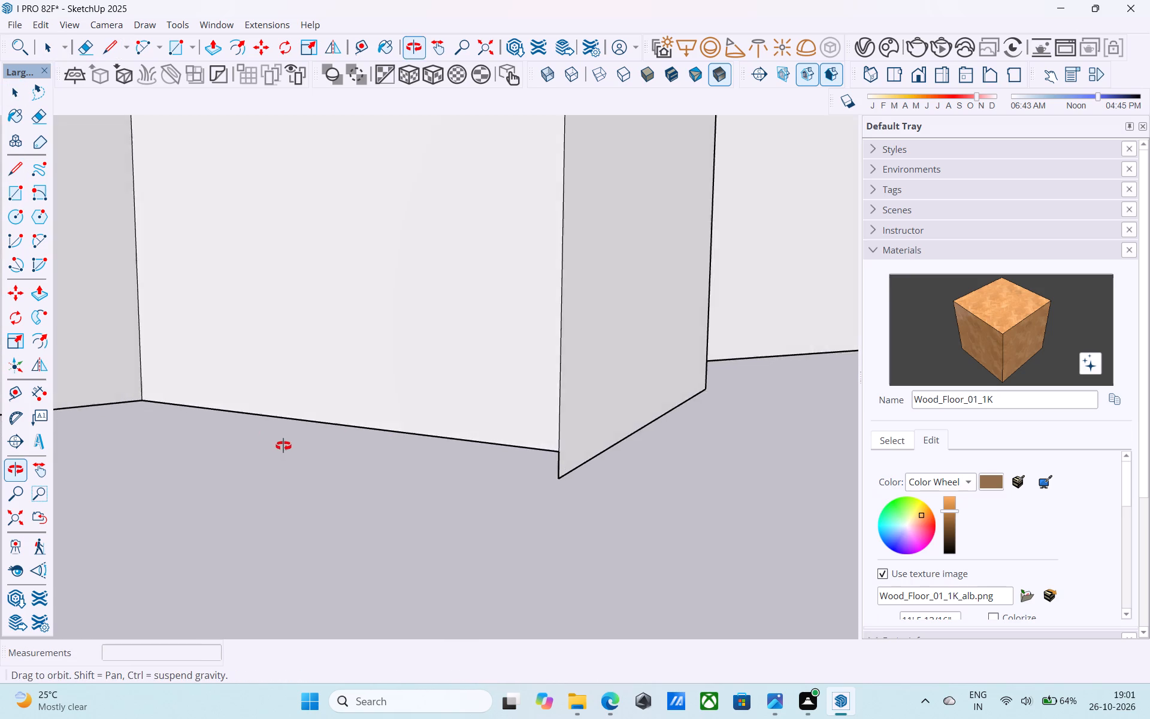
pyautogui.moveTo(283, 446); pyautogui.dragTo(283, 445, button='middle')
pyautogui.scroll(-4, 458, 413)
pyautogui.moveTo(485, 407); pyautogui.dragTo(435, 314, button='middle')
pyautogui.moveTo(477, 343); pyautogui.dragTo(449, 364, button='middle')
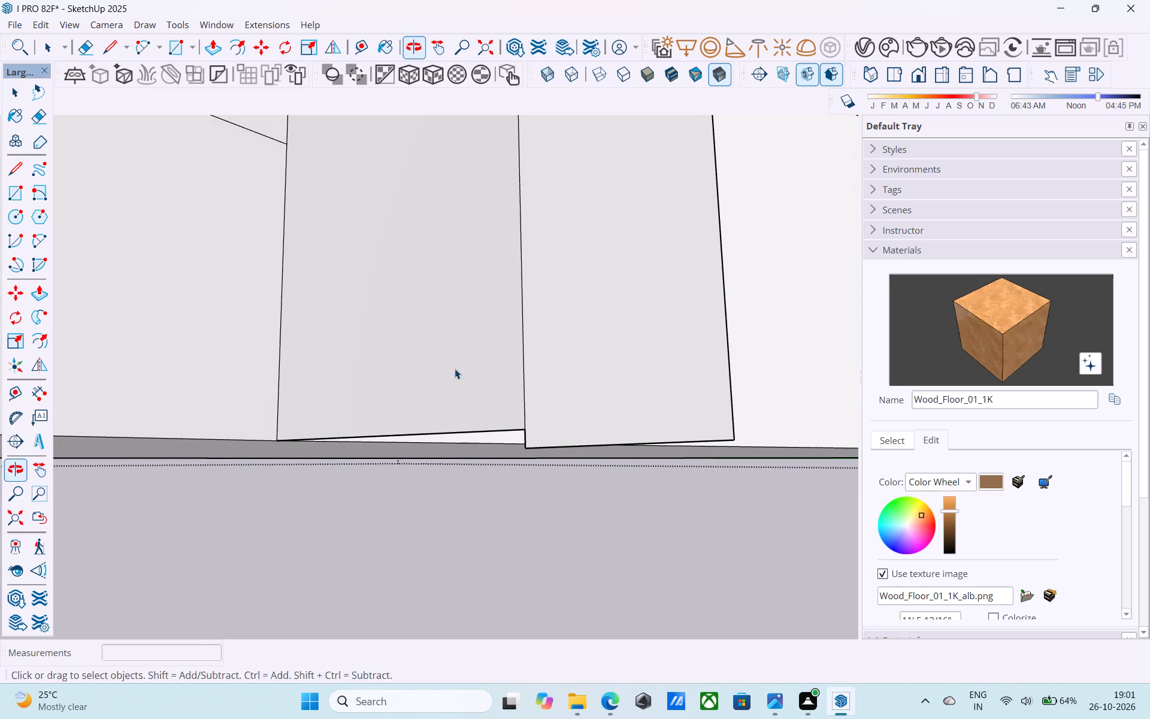
pyautogui.press('l')
pyautogui.click(526, 424)
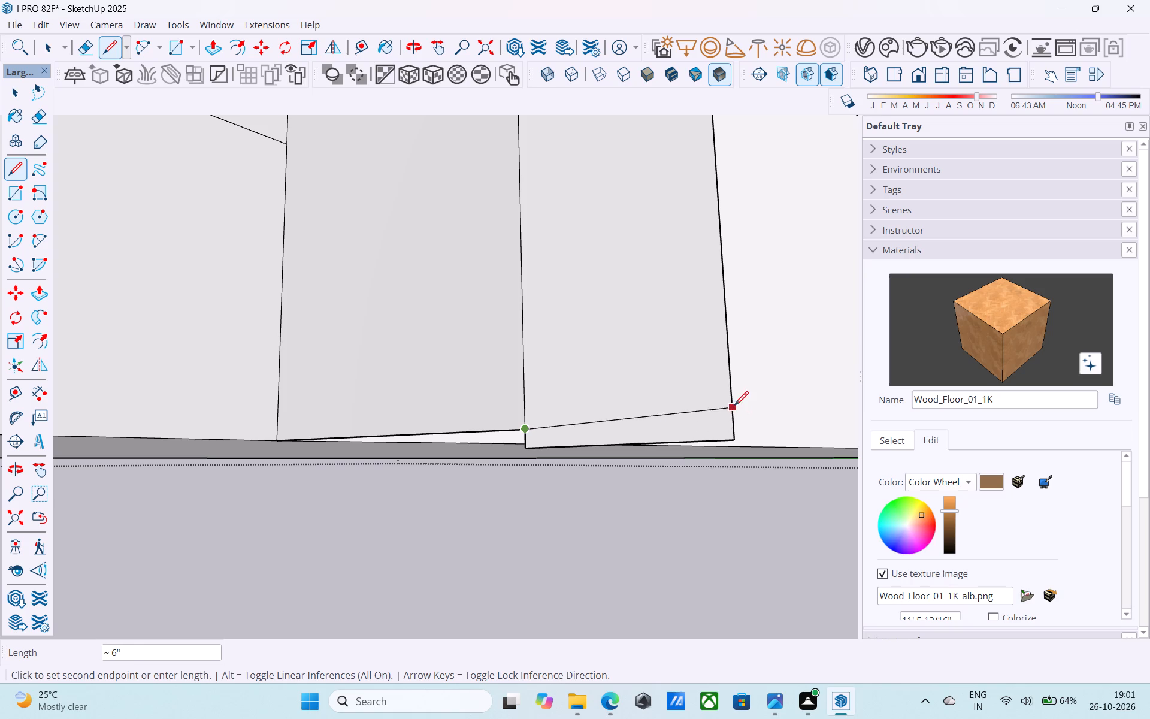
pyautogui.moveTo(733, 391); pyautogui.dragTo(172, 555, button='middle')
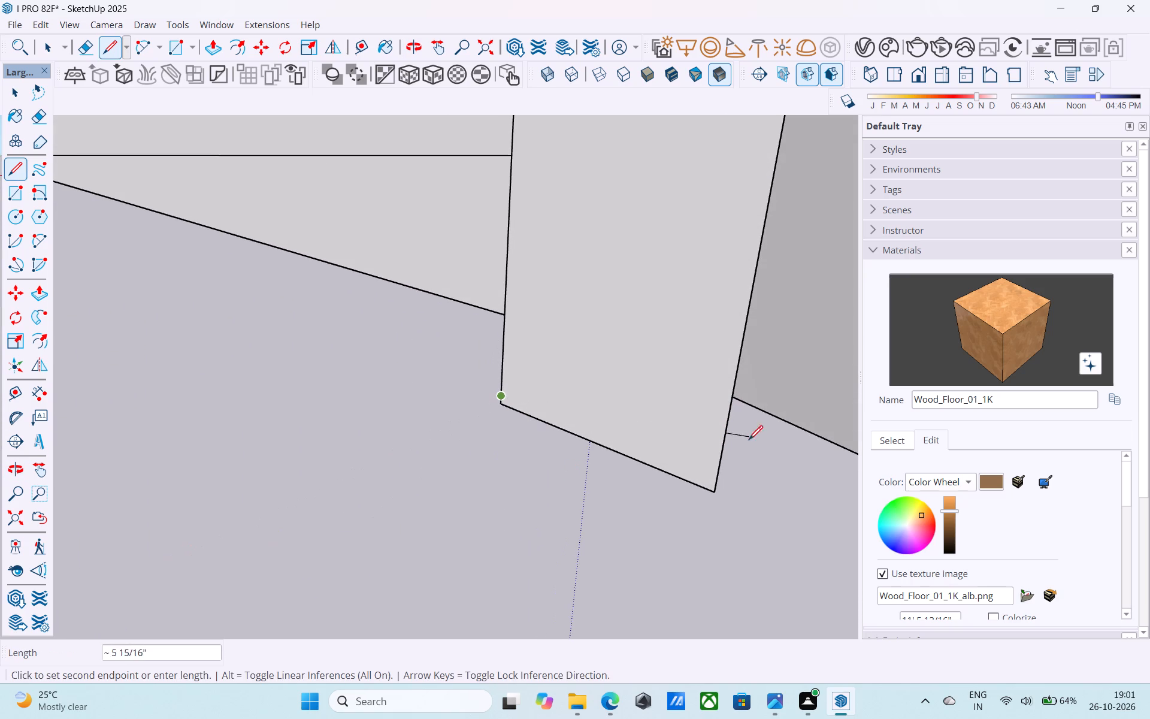
pyautogui.click(710, 493)
pyautogui.press('space')
# Erase the leftover sliver edges below the new line at the front face's lower corner.
pyautogui.scroll(9, 505, 394)
pyautogui.press('e')
pyautogui.moveTo(504, 423); pyautogui.dragTo(502, 448)
pyautogui.click(496, 417)
pyautogui.scroll(-6, 404, 446)
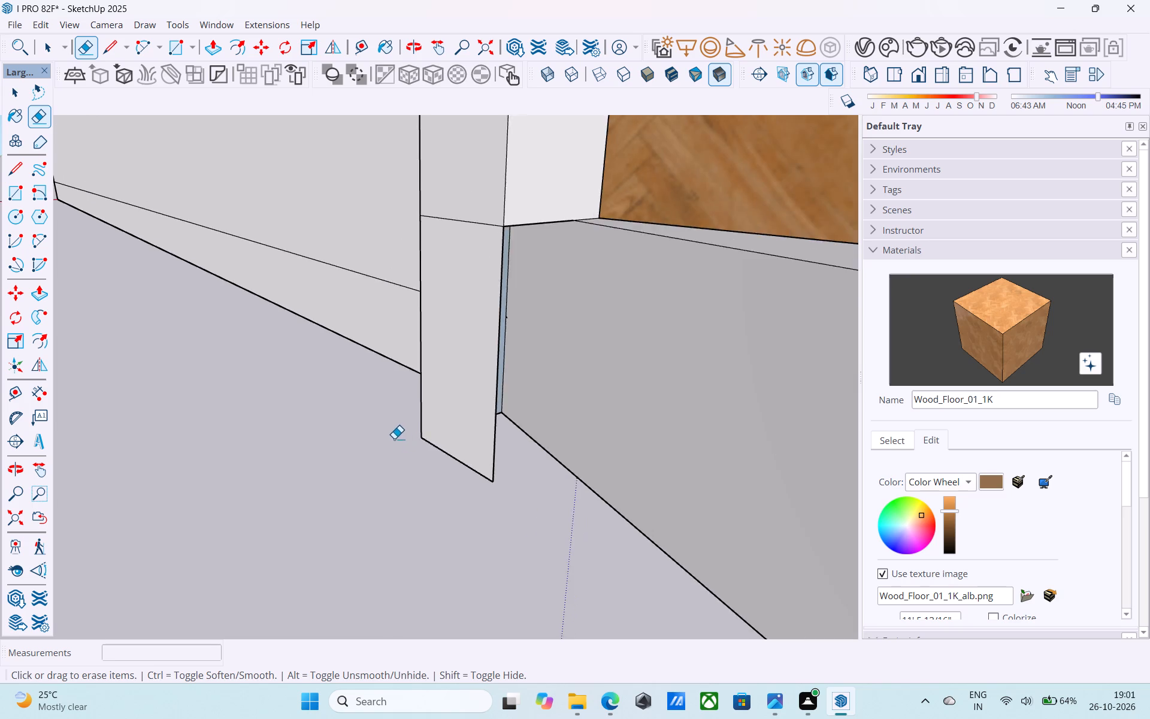
# Draw a line about 4 1/4" long from the strip's bottom front corner to the base edge of the slab, closing the underside.
pyautogui.scroll(-5, 394, 439)
pyautogui.moveTo(442, 452); pyautogui.dragTo(462, 448, button='middle')
pyautogui.press('l')
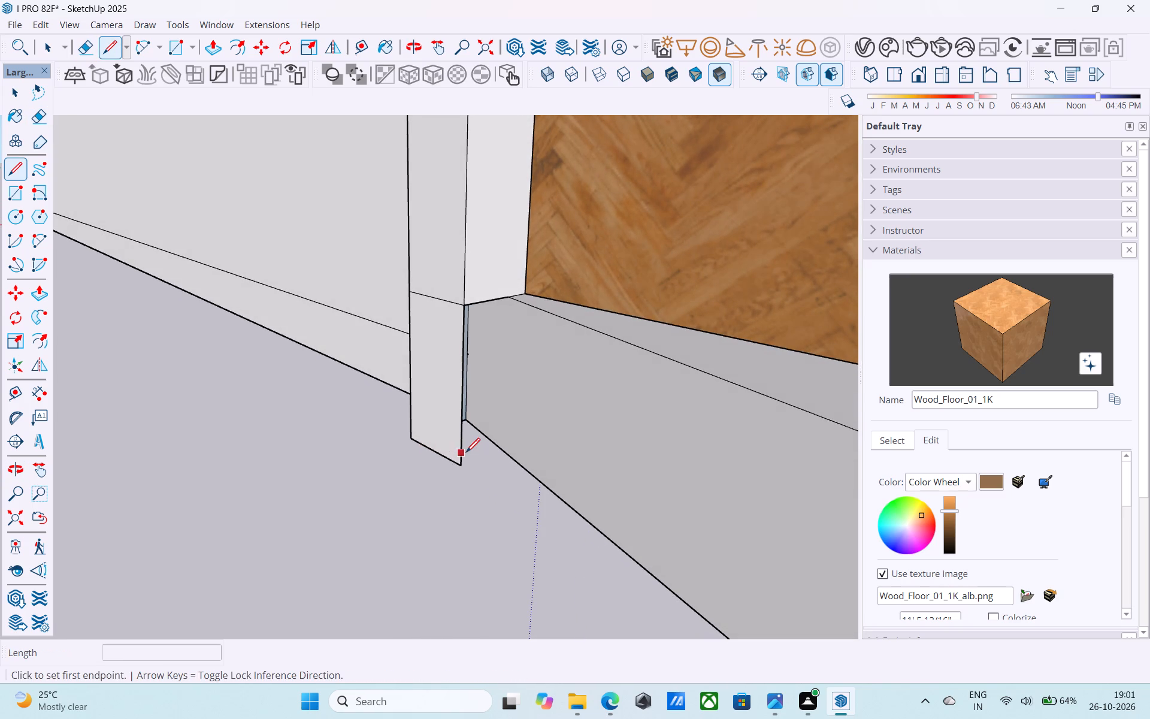
pyautogui.click(469, 458)
pyautogui.click(508, 456)
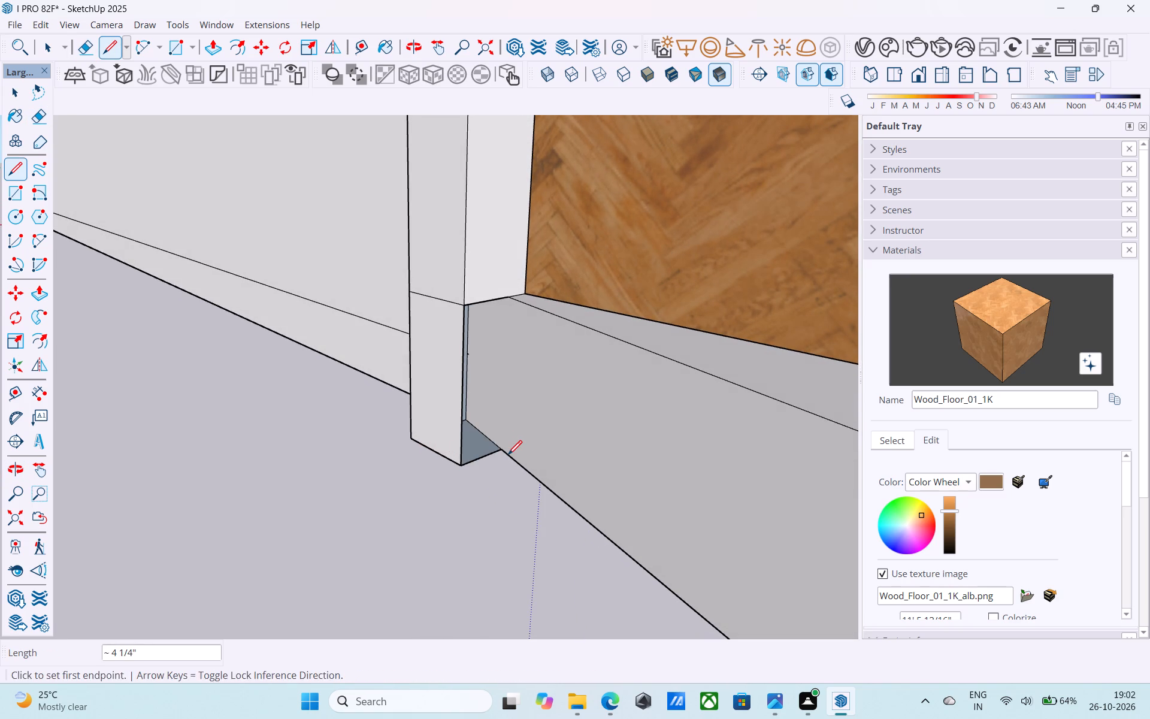
pyautogui.press('space')
pyautogui.middleClick(508, 456)
# Close the strip's open lower side with a diagonal about 1' 3/4" long and a vertical line from the slab's top edge to its base.
pyautogui.press('l')
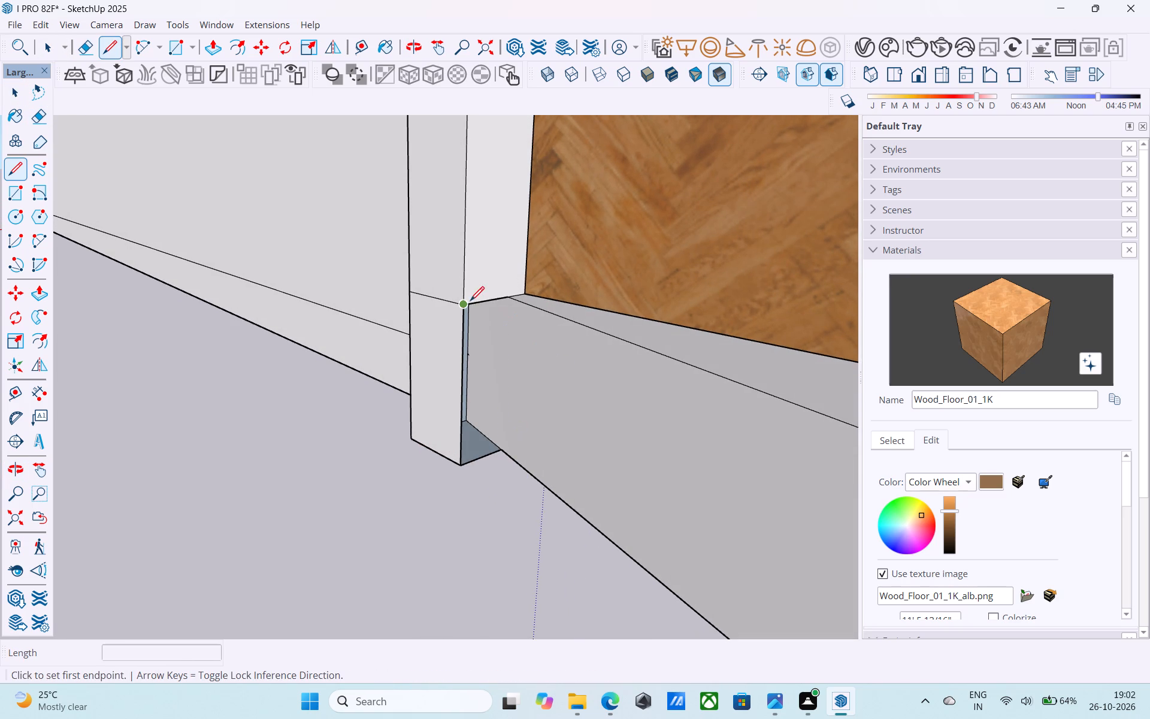
pyautogui.click(468, 303)
pyautogui.click(502, 448)
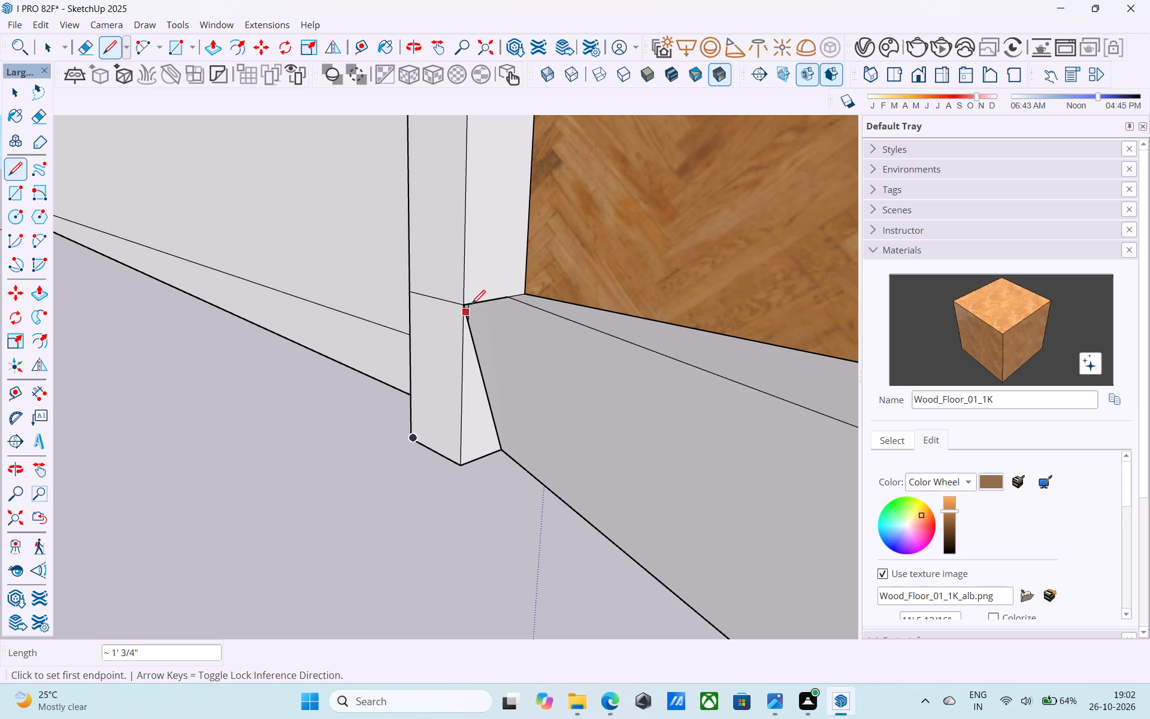
pyautogui.click(471, 306)
pyautogui.press('l')
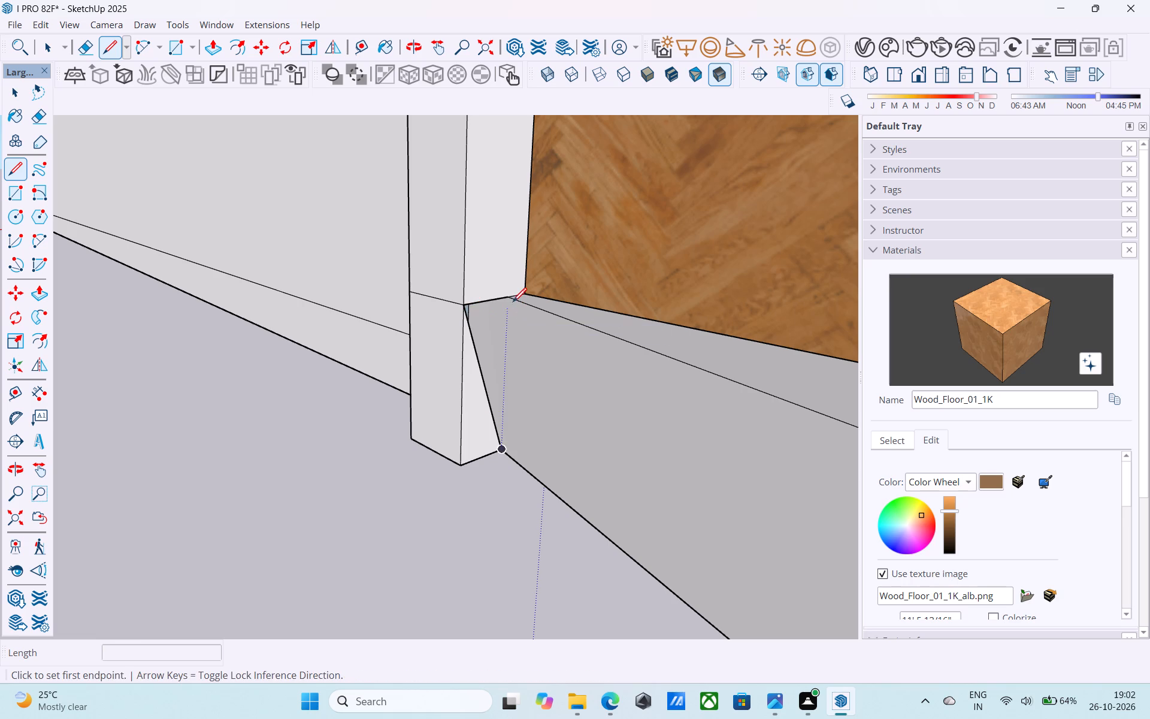
pyautogui.click(513, 302)
pyautogui.click(506, 450)
pyautogui.press('space')
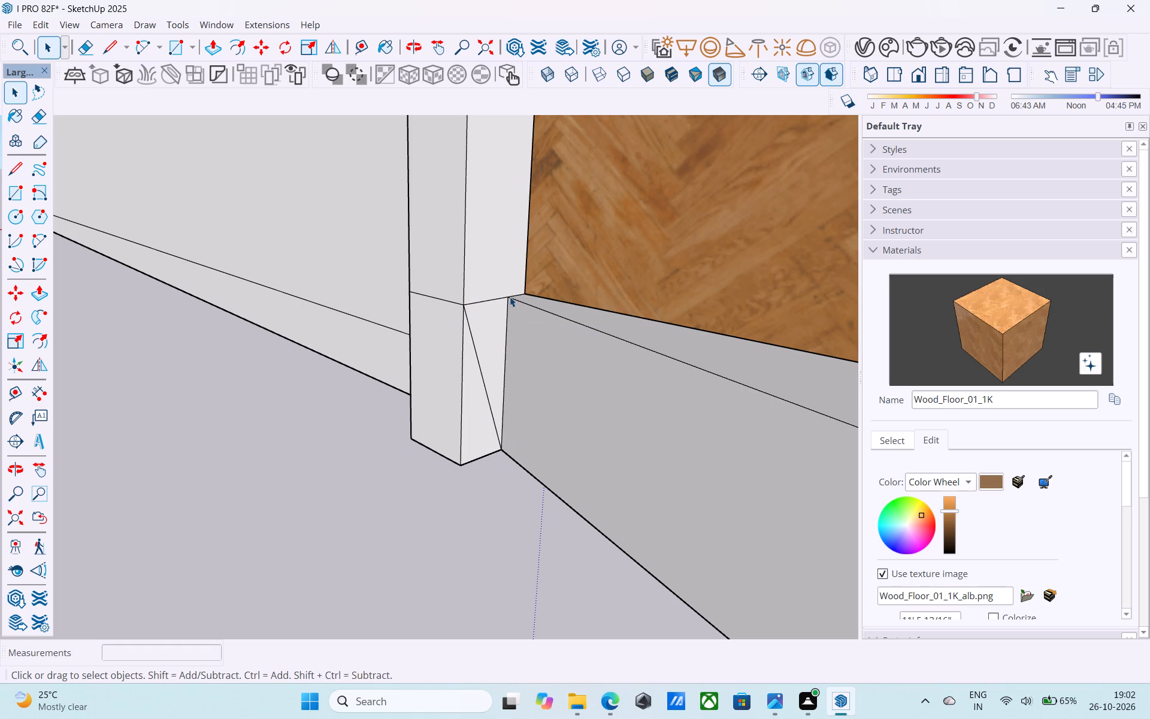
# Erase the diagonal and the horizontal seam on that side face so it merges with the strip above.
pyautogui.press('e')
pyautogui.moveTo(497, 301); pyautogui.dragTo(489, 317)
pyautogui.moveTo(489, 318); pyautogui.dragTo(484, 369)
pyautogui.click(478, 377)
pyautogui.moveTo(479, 365); pyautogui.dragTo(492, 349)
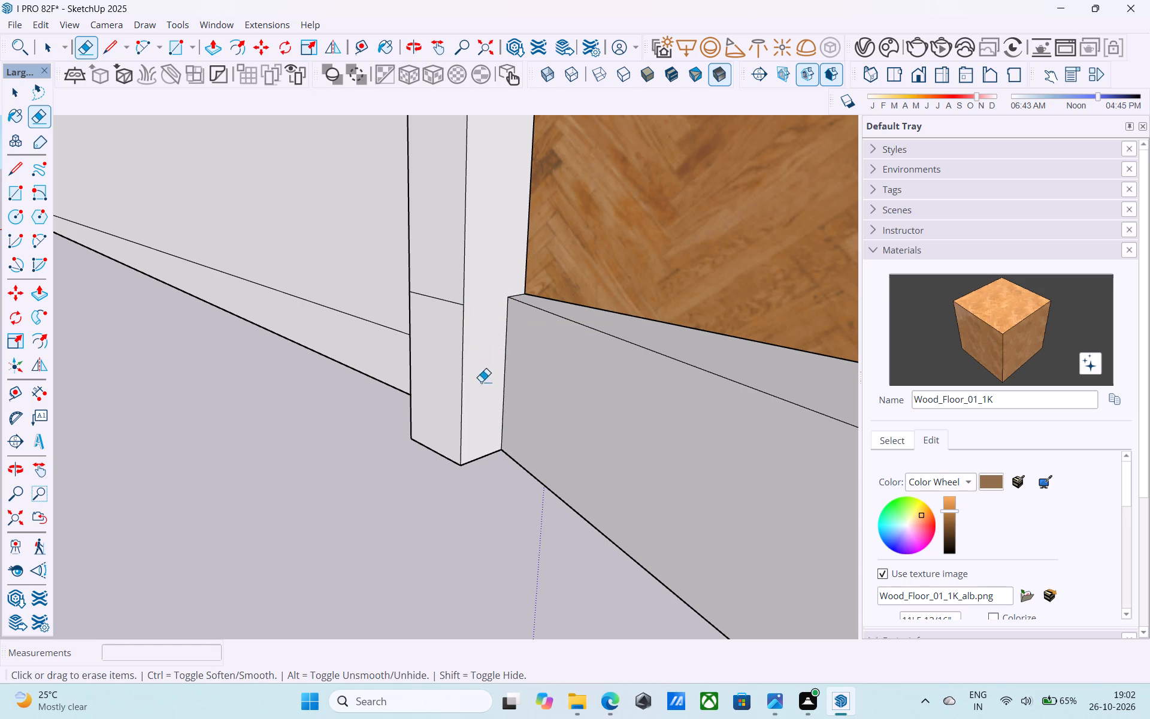
pyautogui.press('space')
# Erase the remaining horizontal seam lines across the lower end of the projecting strip.
pyautogui.moveTo(481, 389); pyautogui.dragTo(643, 369, button='middle')
pyautogui.scroll(-17, 411, 406)
pyautogui.moveTo(429, 403); pyautogui.dragTo(631, 359, button='middle')
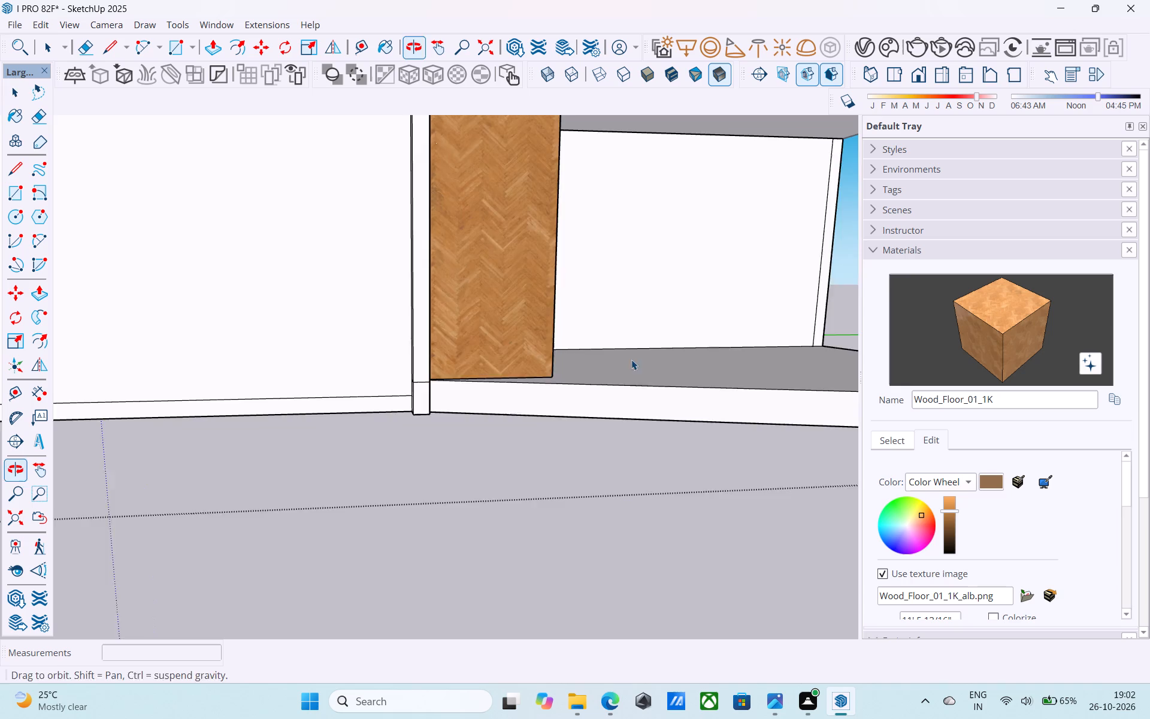
pyautogui.scroll(-4, 394, 375)
pyautogui.scroll(1, 379, 386)
pyautogui.scroll(-7, 378, 386)
pyautogui.moveTo(461, 364); pyautogui.dragTo(402, 422, button='middle')
pyautogui.scroll(6, 374, 413)
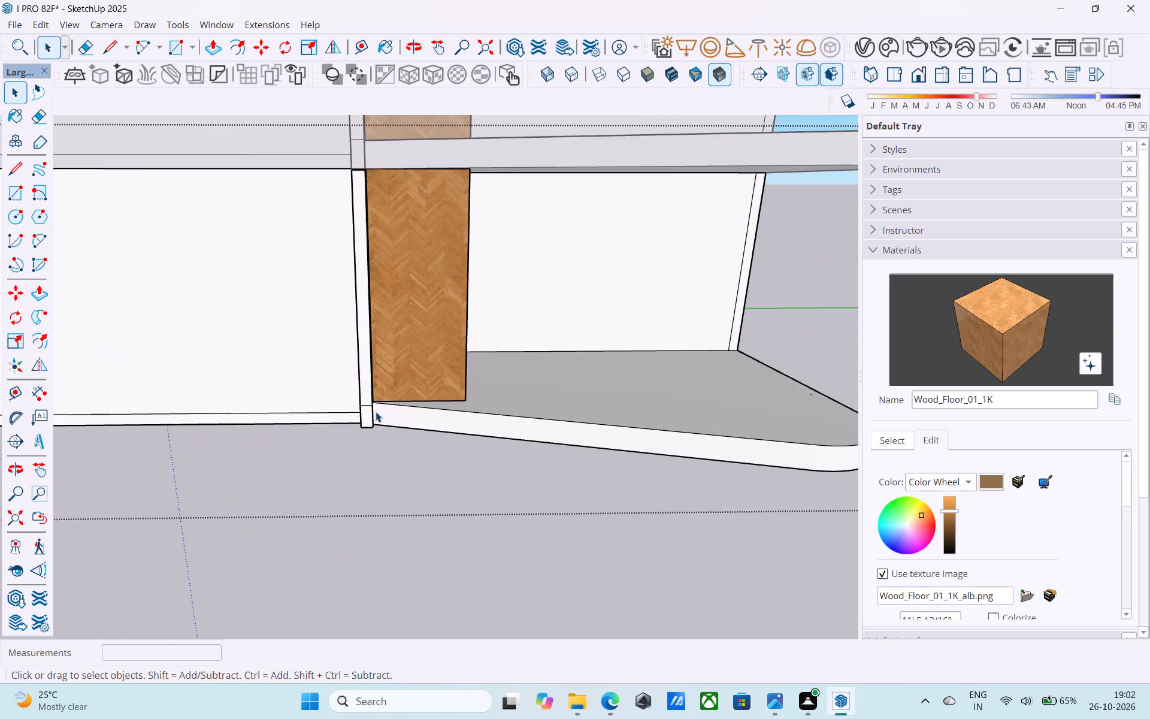
pyautogui.scroll(1, 377, 410)
pyautogui.moveTo(377, 410); pyautogui.dragTo(288, 401, button='middle')
pyautogui.scroll(9, 265, 410)
pyautogui.scroll(-5, 253, 409)
pyautogui.moveTo(253, 409); pyautogui.dragTo(436, 427, button='middle')
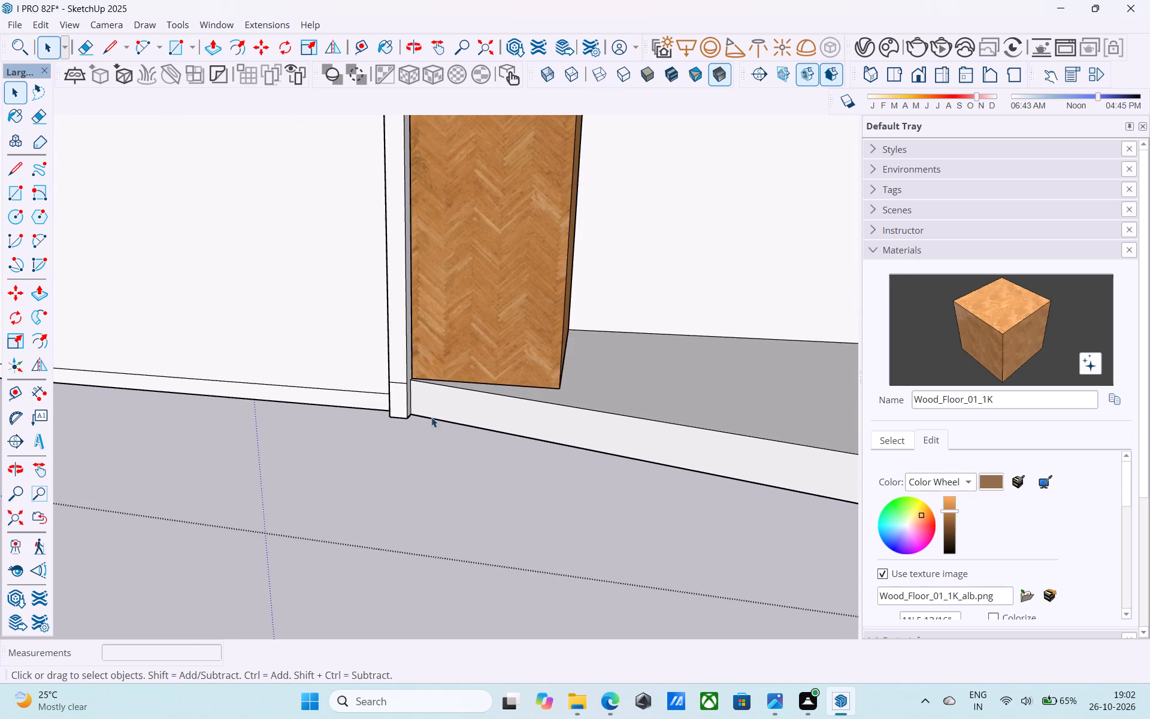
pyautogui.scroll(9, 410, 390)
pyautogui.press('e')
pyautogui.moveTo(398, 374); pyautogui.dragTo(408, 408)
pyautogui.moveTo(414, 407); pyautogui.dragTo(495, 403, button='middle')
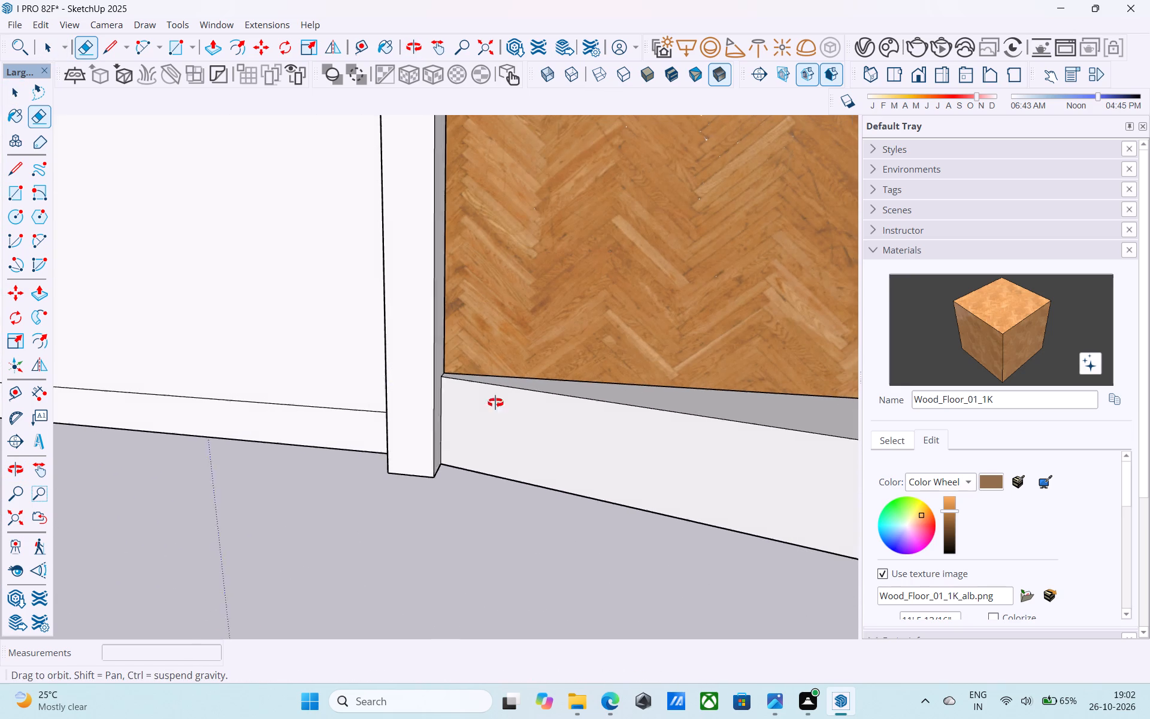
pyautogui.moveTo(495, 403); pyautogui.dragTo(778, 399, button='middle')
pyautogui.moveTo(388, 392); pyautogui.dragTo(397, 378)
pyautogui.scroll(-5, 414, 507)
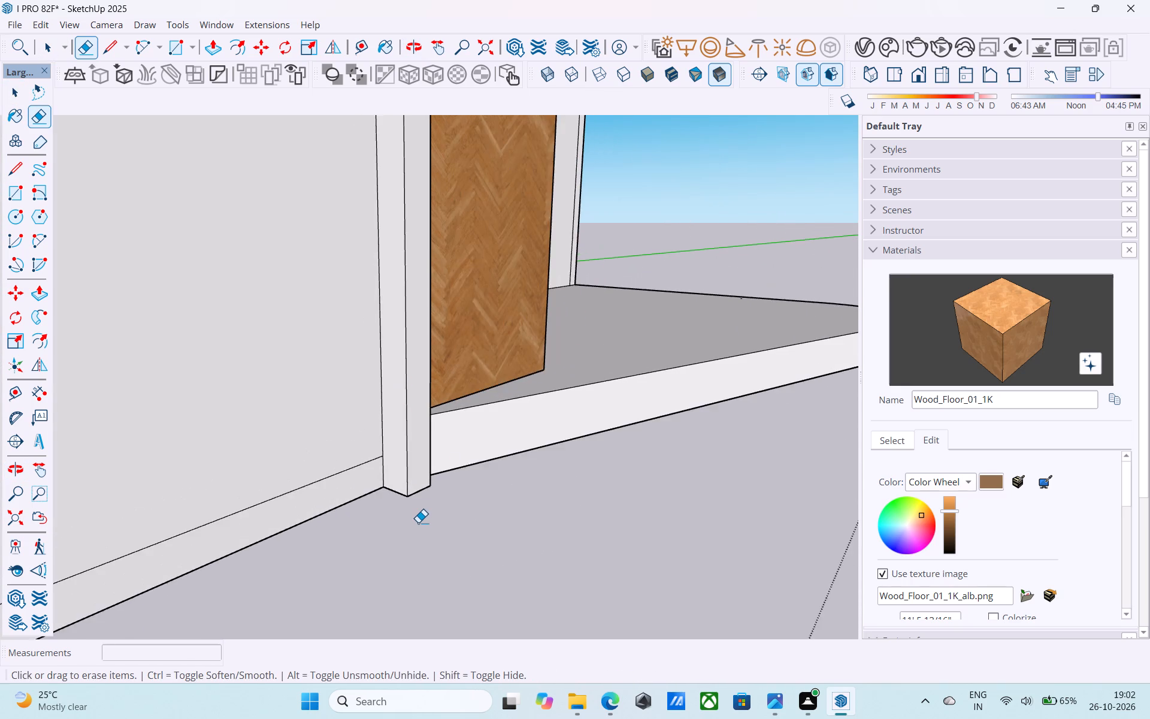
# Push/Pull the strip's top face up to the underside of the strip on the storey above.
pyautogui.scroll(-11, 418, 522)
pyautogui.scroll(1, 416, 525)
pyautogui.scroll(-9, 416, 524)
pyautogui.moveTo(413, 521); pyautogui.dragTo(326, 480, button='middle')
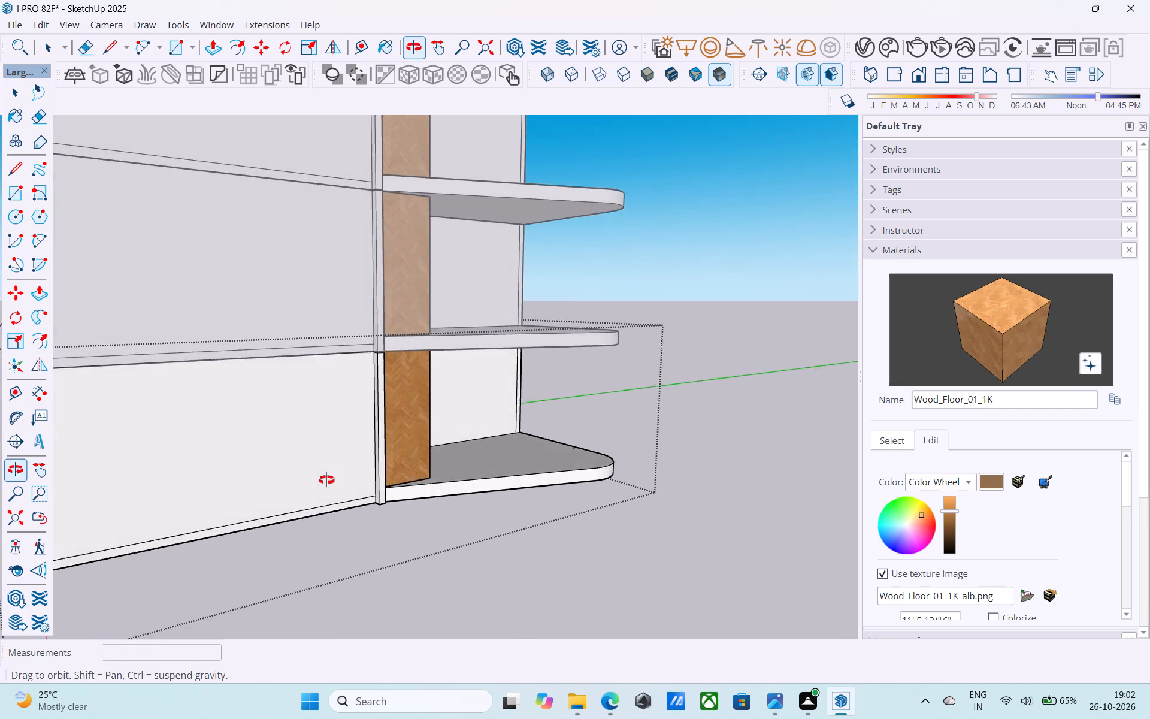
pyautogui.moveTo(326, 480); pyautogui.dragTo(313, 398, button='middle')
pyautogui.scroll(18, 364, 349)
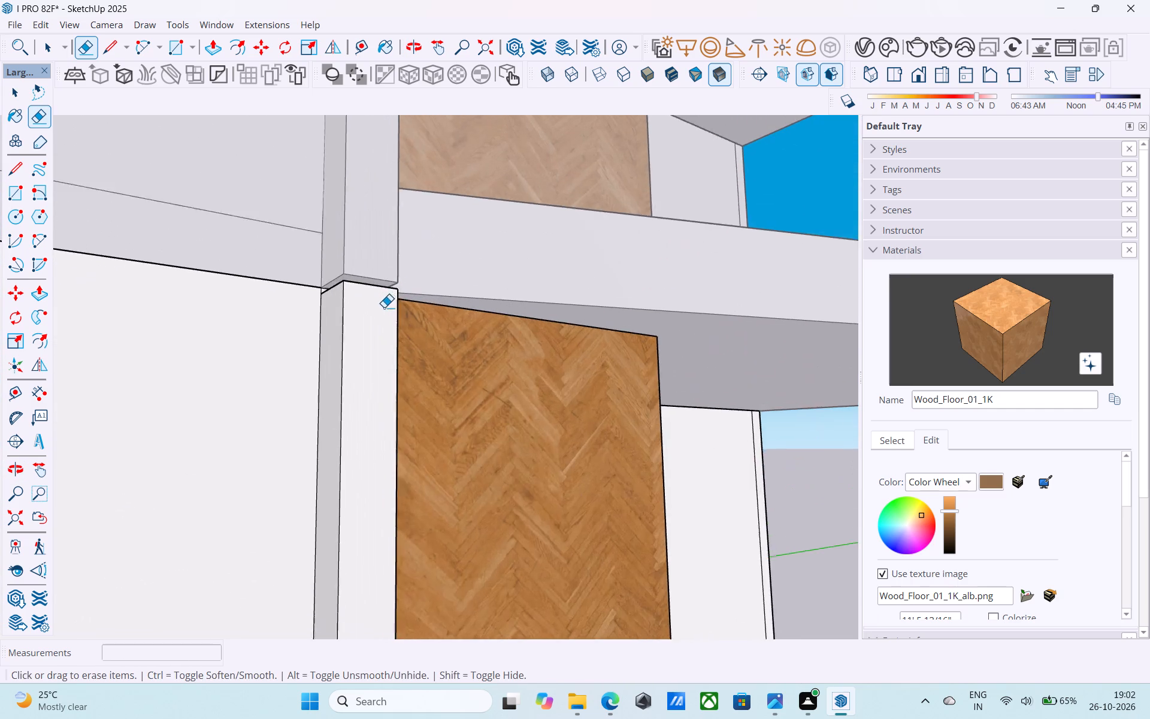
pyautogui.scroll(17, 384, 307)
pyautogui.moveTo(361, 288); pyautogui.dragTo(420, 452, button='middle')
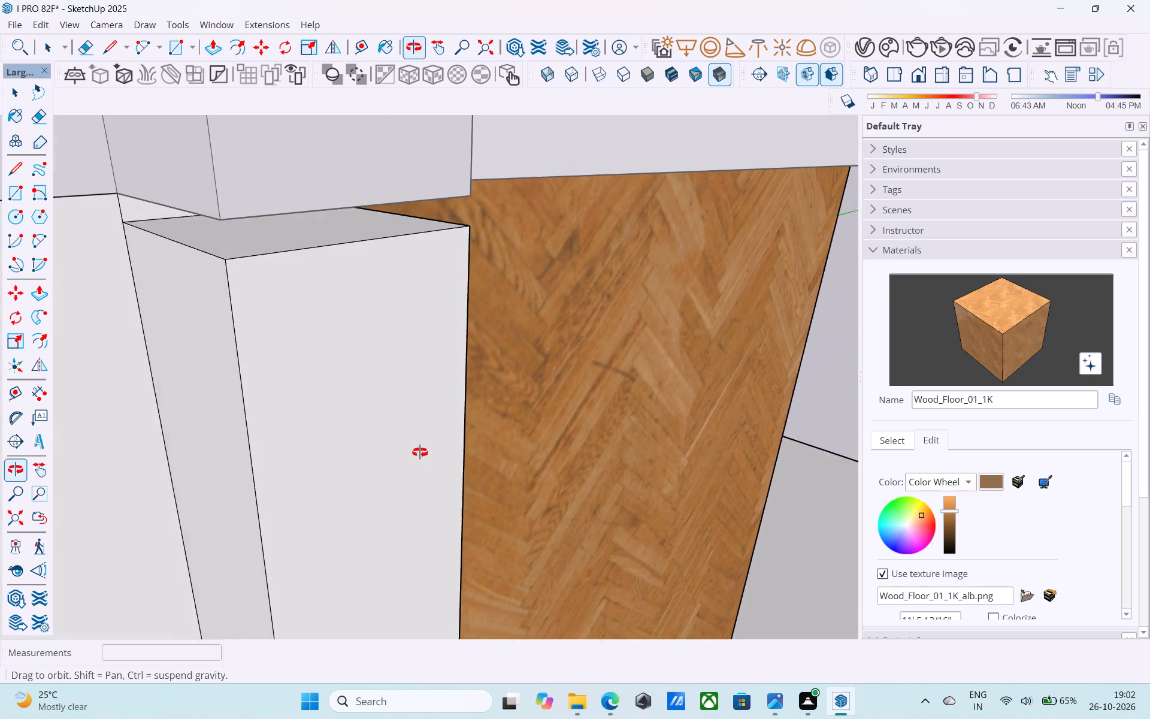
pyautogui.moveTo(420, 452); pyautogui.dragTo(424, 447, button='middle')
pyautogui.press('space')
pyautogui.click(234, 249)
pyautogui.press('p')
pyautogui.click(238, 245)
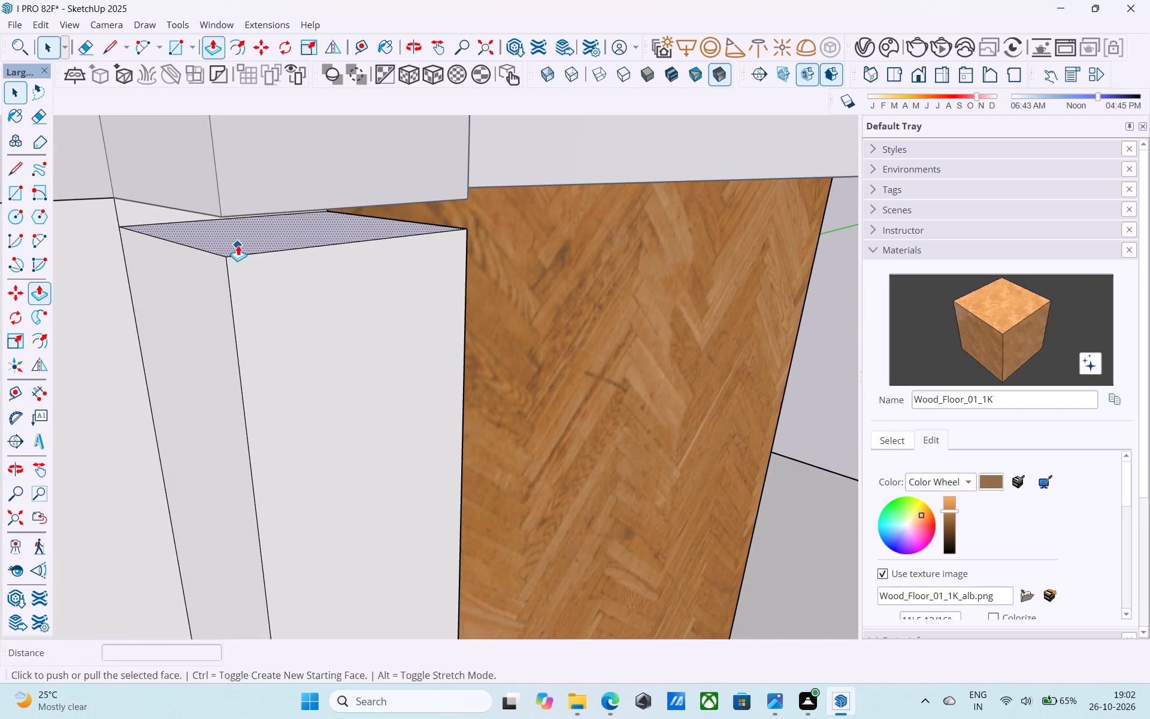
pyautogui.click(252, 209)
pyautogui.moveTo(390, 275); pyautogui.dragTo(53, 265, button='middle')
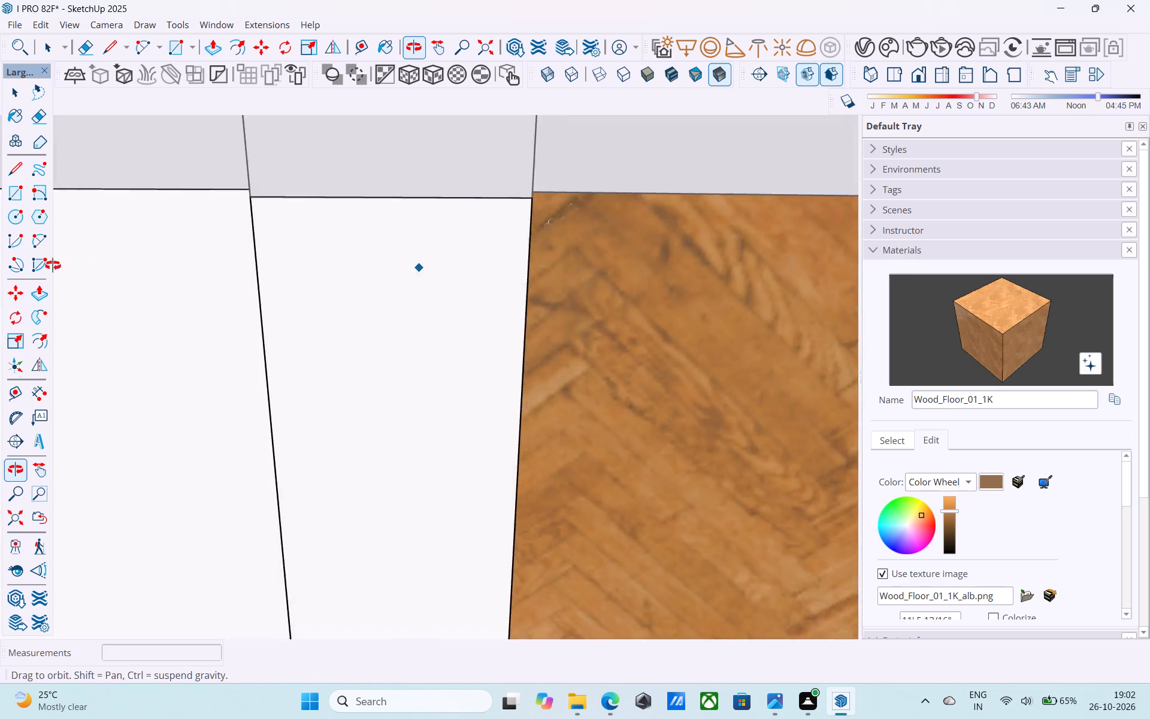
pyautogui.moveTo(53, 265); pyautogui.dragTo(19, 261, button='middle')
pyautogui.press('space')
# Close the floor component and examine the continuous strip on all five storeys of the building.
pyautogui.scroll(-20, 304, 278)
pyautogui.scroll(-5, 304, 278)
pyautogui.moveTo(331, 306); pyautogui.dragTo(380, 278, button='middle')
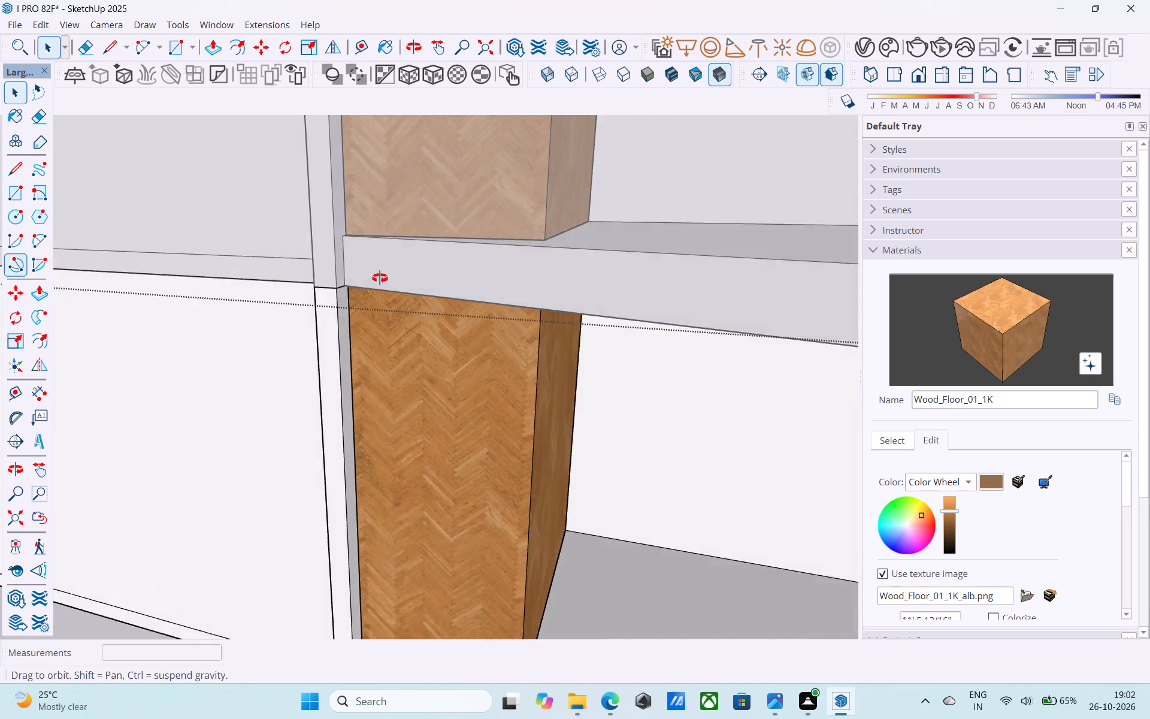
pyautogui.moveTo(380, 278); pyautogui.dragTo(487, 208, button='middle')
pyautogui.scroll(-18, 489, 207)
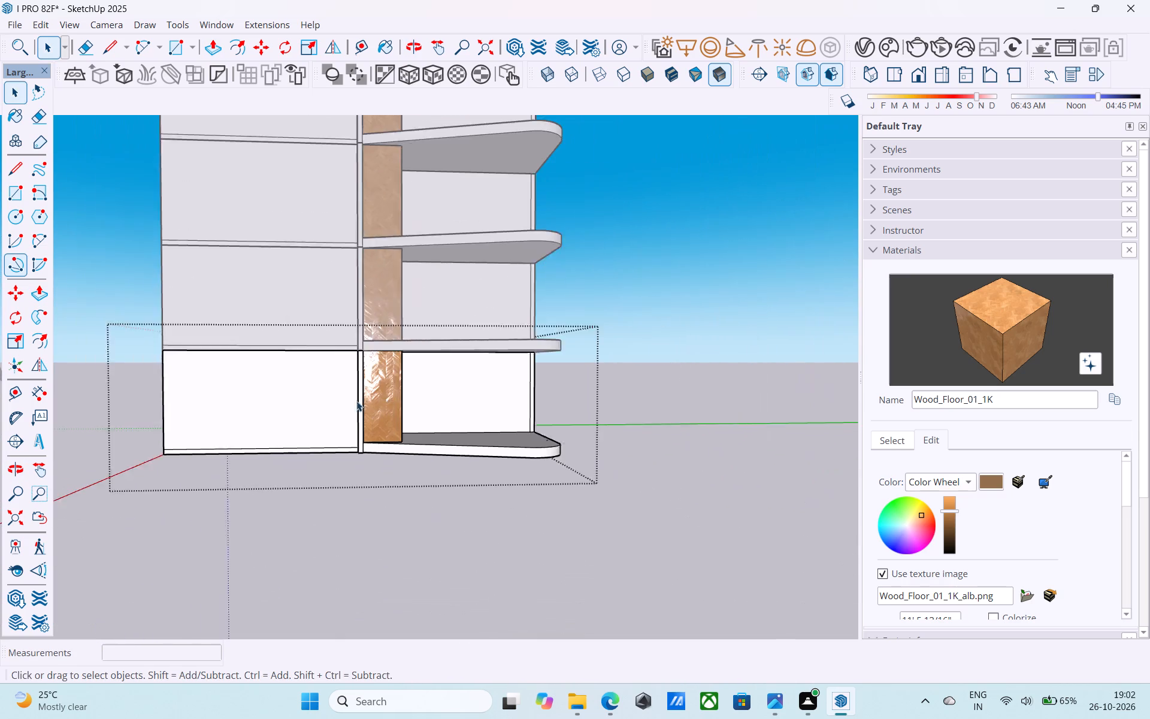
pyautogui.click(673, 343)
pyautogui.scroll(-5, 486, 321)
pyautogui.moveTo(561, 264); pyautogui.dragTo(586, 381, button='middle')
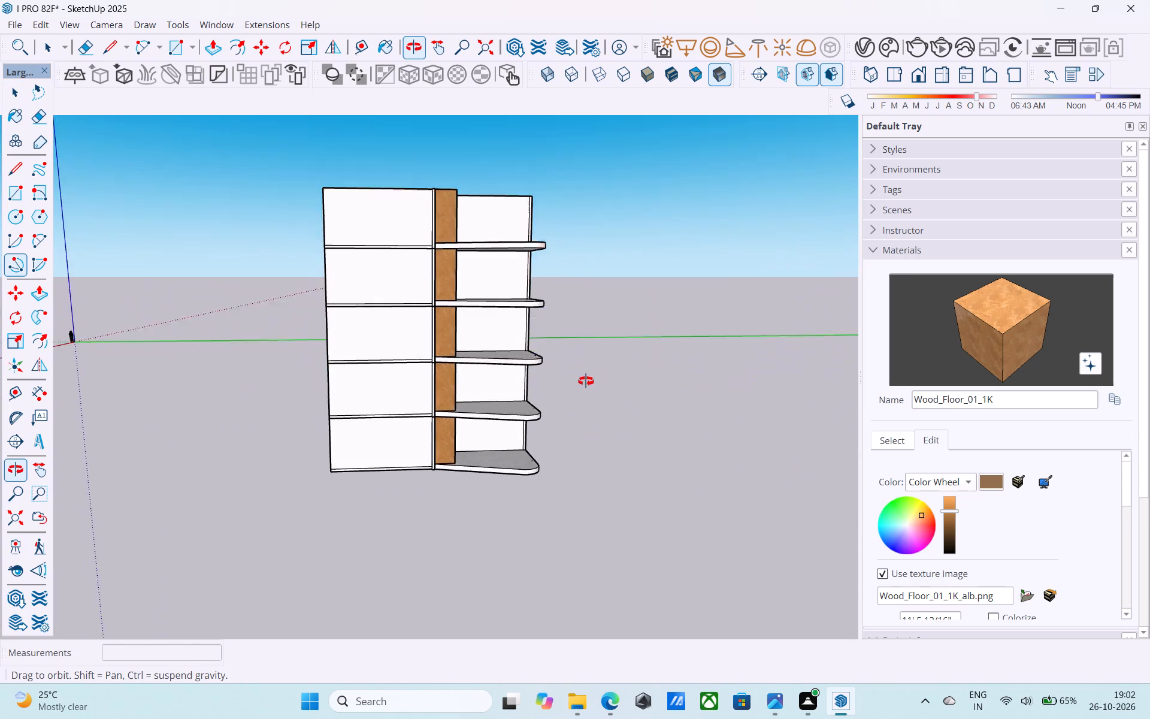
pyautogui.moveTo(586, 381); pyautogui.dragTo(451, 414, button='middle')
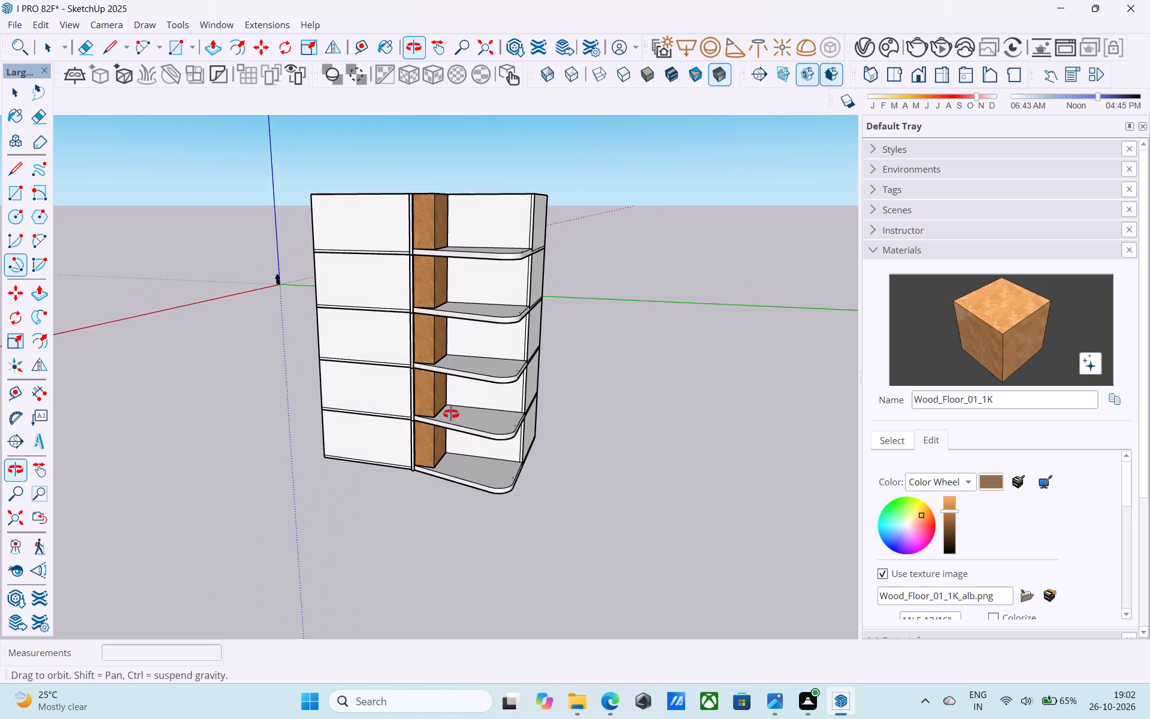
pyautogui.moveTo(451, 414); pyautogui.dragTo(652, 349, button='middle')
pyautogui.scroll(12, 434, 344)
pyautogui.scroll(-9, 461, 332)
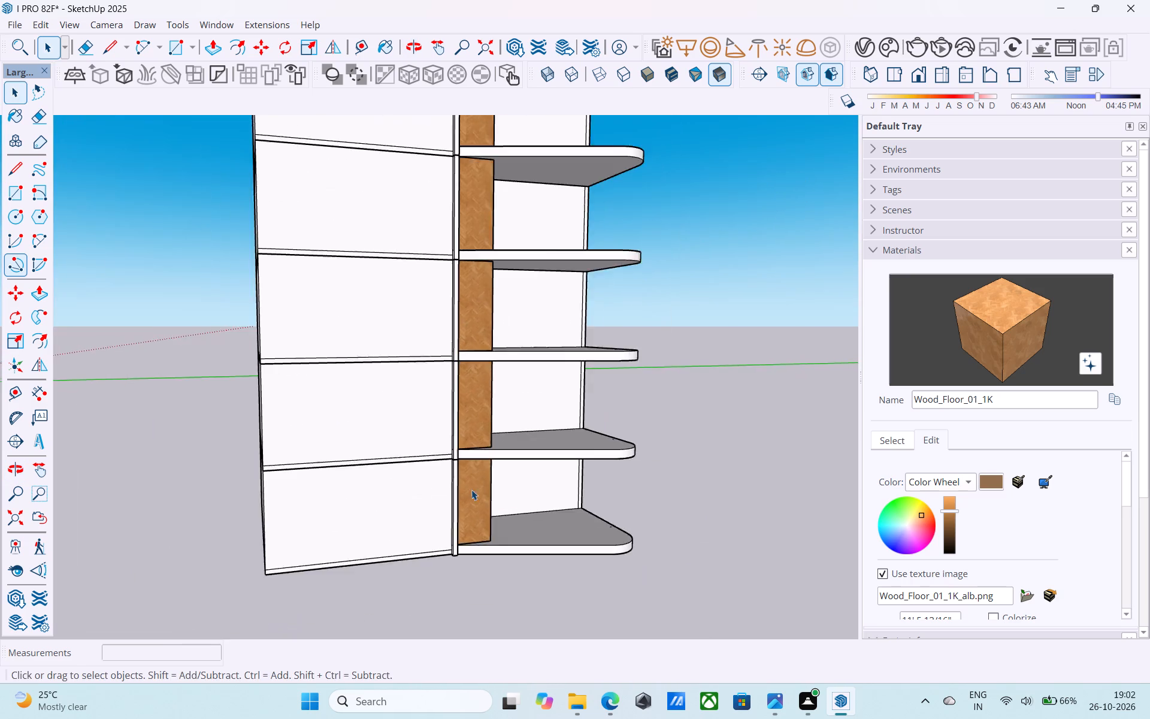
# Reopen the bottom storey's floor component for editing.
pyautogui.scroll(6, 468, 496)
pyautogui.doubleClick(431, 465)
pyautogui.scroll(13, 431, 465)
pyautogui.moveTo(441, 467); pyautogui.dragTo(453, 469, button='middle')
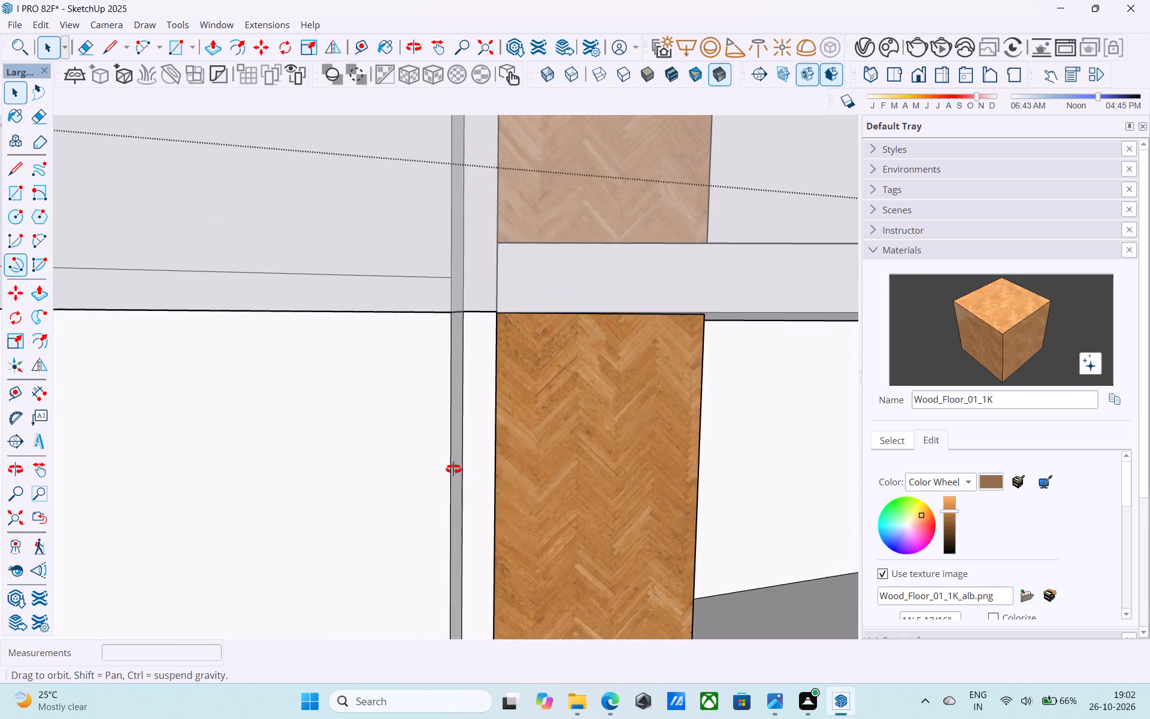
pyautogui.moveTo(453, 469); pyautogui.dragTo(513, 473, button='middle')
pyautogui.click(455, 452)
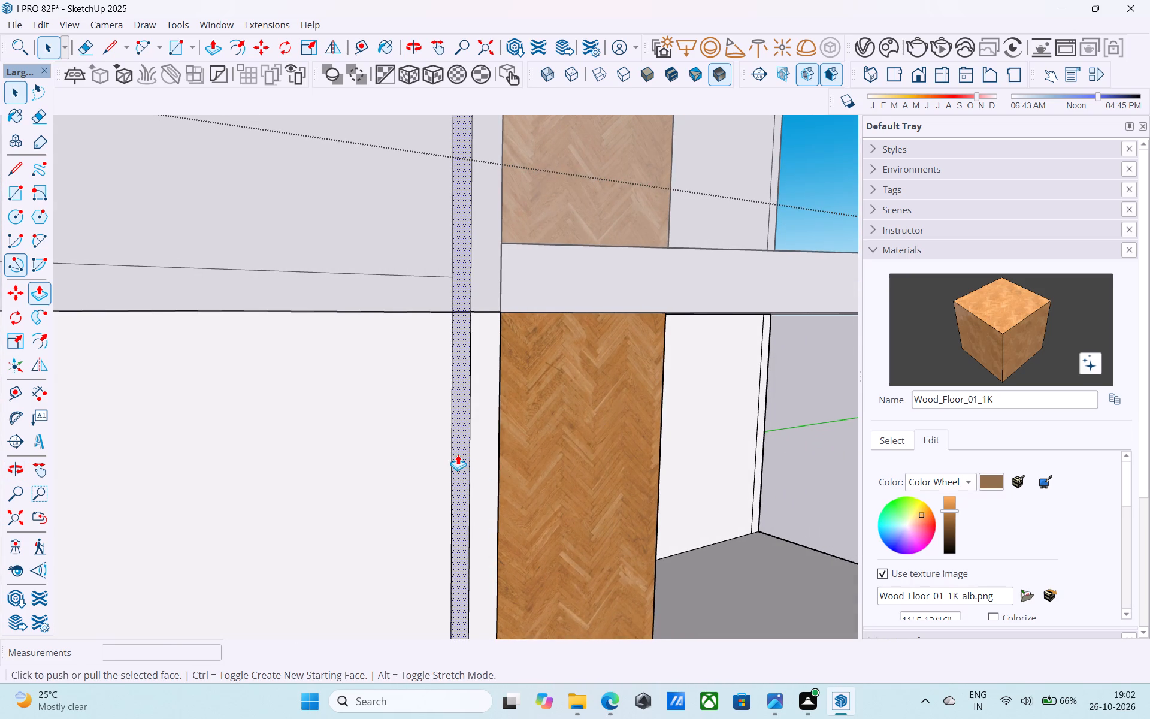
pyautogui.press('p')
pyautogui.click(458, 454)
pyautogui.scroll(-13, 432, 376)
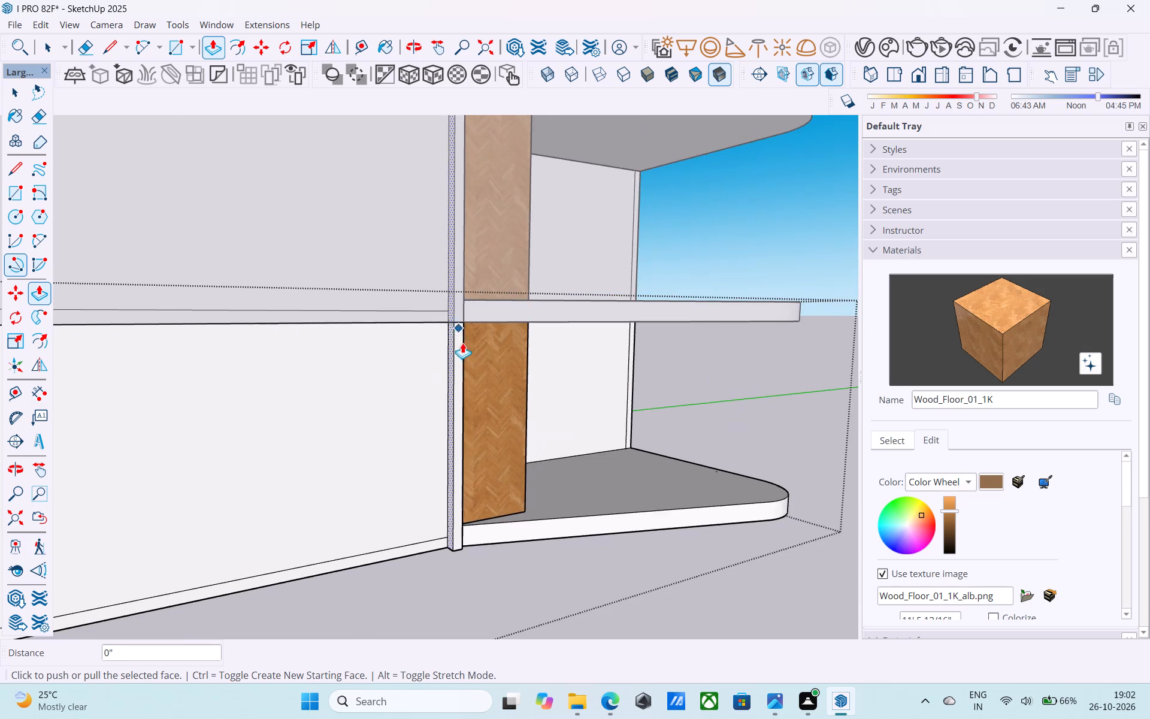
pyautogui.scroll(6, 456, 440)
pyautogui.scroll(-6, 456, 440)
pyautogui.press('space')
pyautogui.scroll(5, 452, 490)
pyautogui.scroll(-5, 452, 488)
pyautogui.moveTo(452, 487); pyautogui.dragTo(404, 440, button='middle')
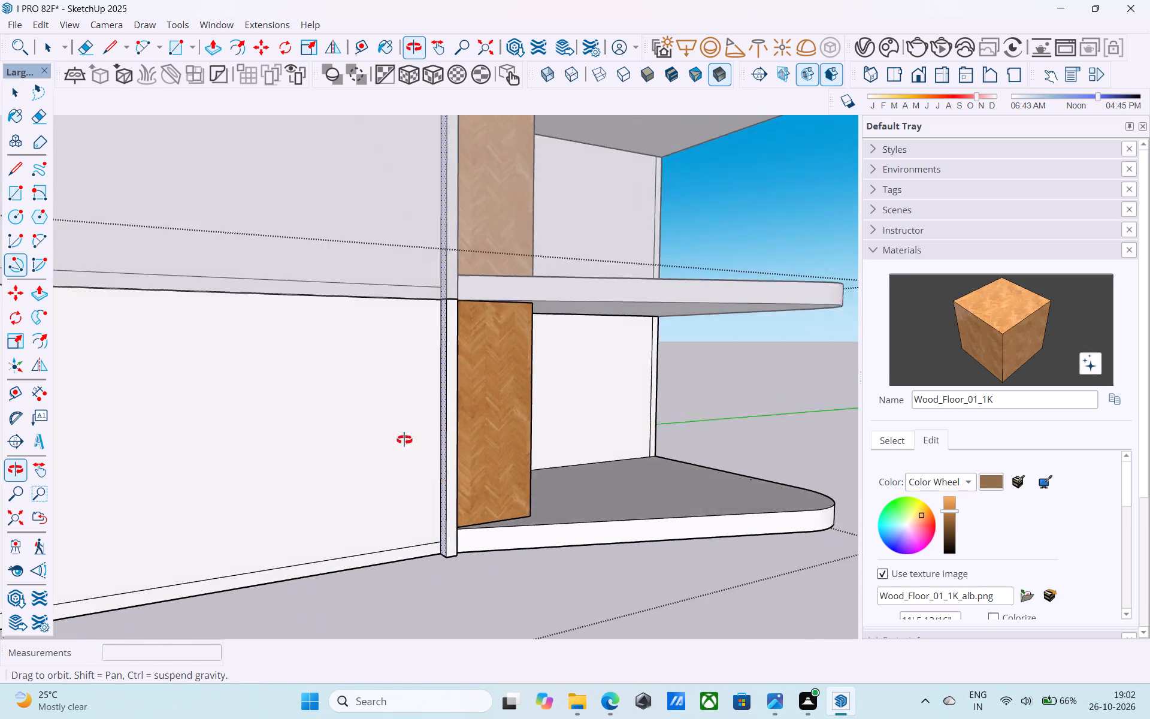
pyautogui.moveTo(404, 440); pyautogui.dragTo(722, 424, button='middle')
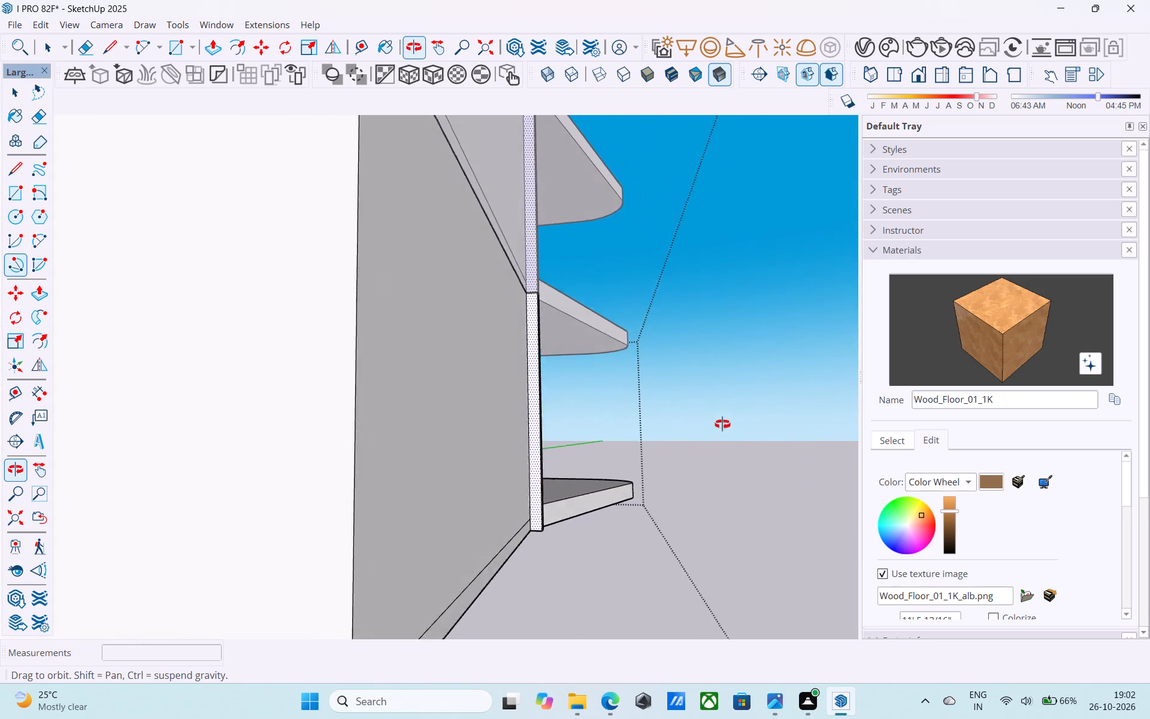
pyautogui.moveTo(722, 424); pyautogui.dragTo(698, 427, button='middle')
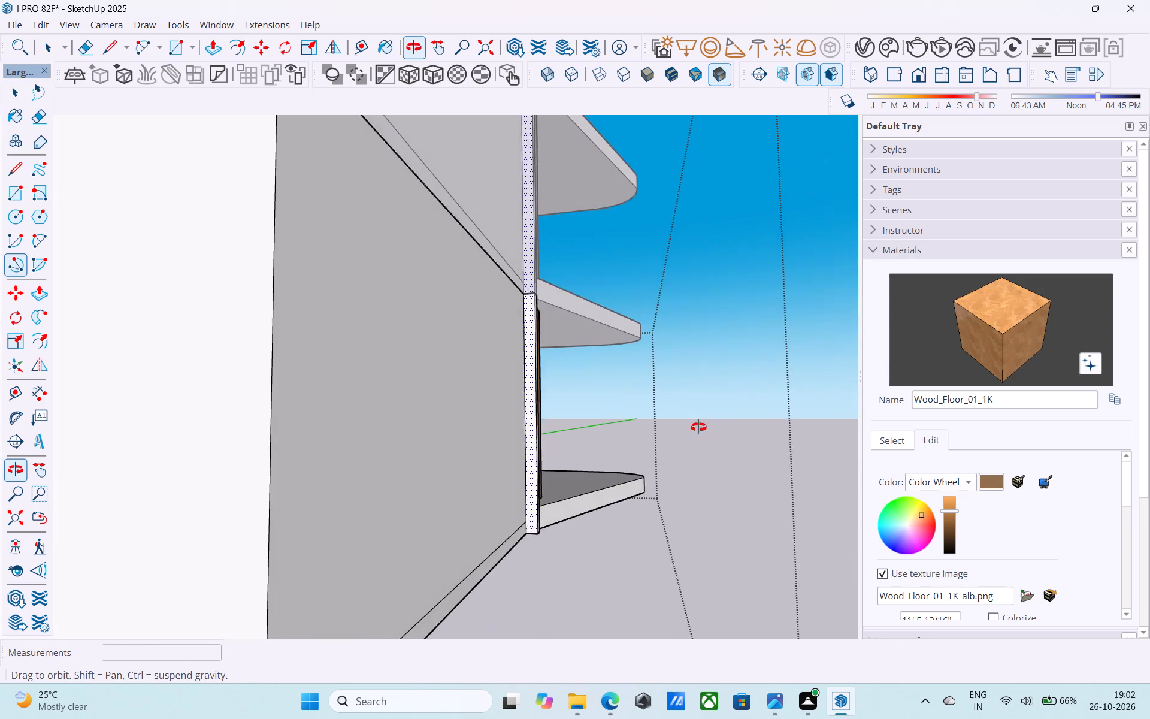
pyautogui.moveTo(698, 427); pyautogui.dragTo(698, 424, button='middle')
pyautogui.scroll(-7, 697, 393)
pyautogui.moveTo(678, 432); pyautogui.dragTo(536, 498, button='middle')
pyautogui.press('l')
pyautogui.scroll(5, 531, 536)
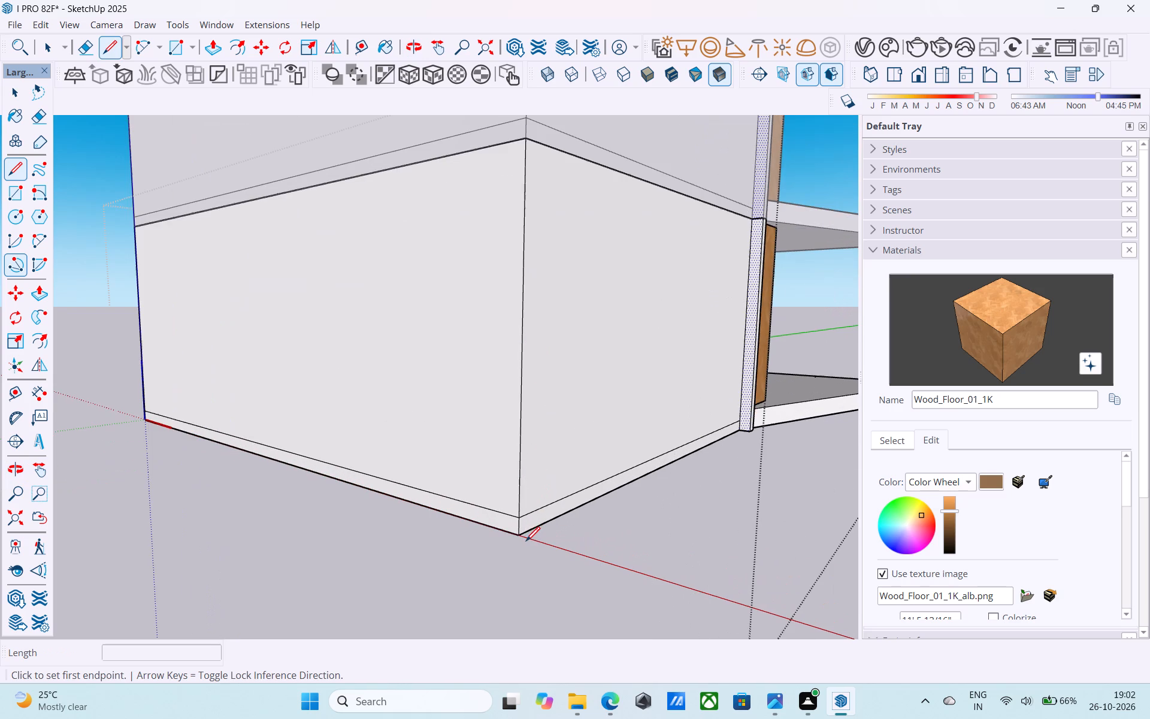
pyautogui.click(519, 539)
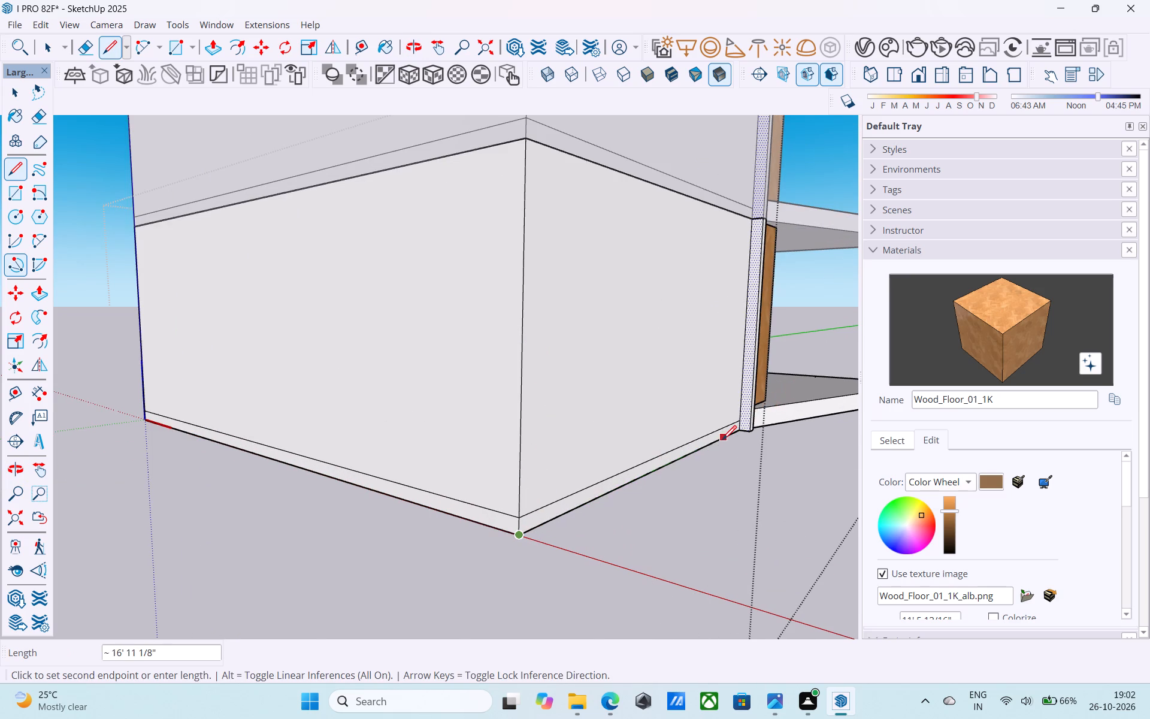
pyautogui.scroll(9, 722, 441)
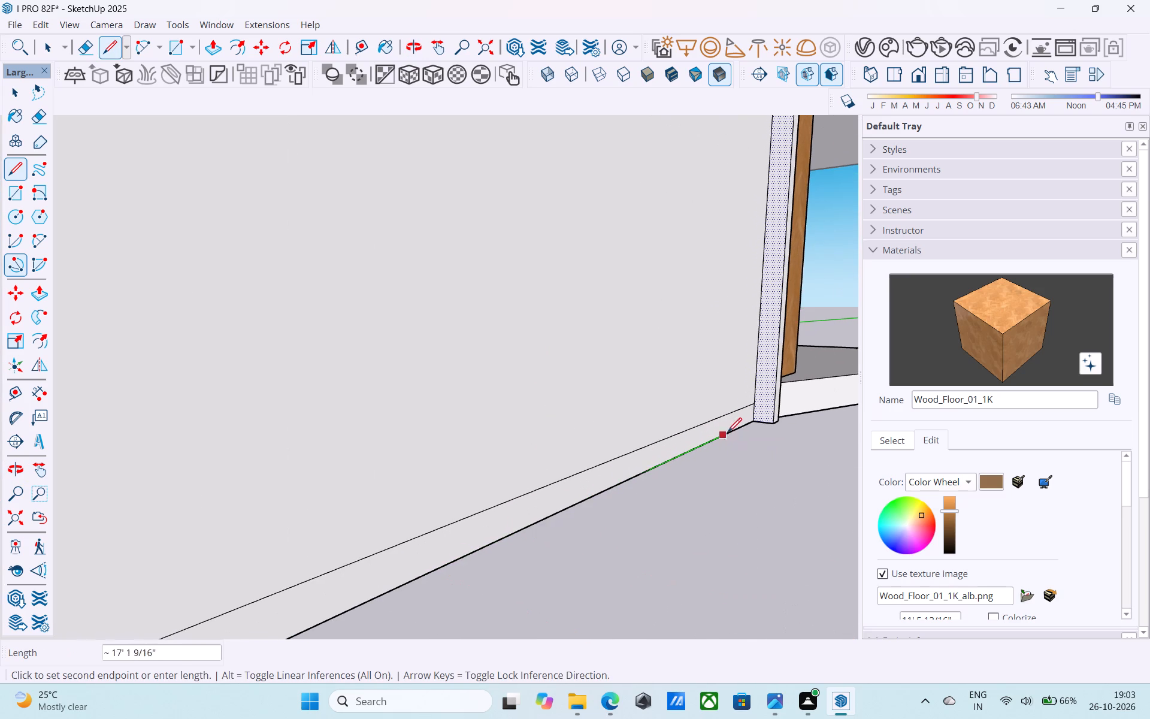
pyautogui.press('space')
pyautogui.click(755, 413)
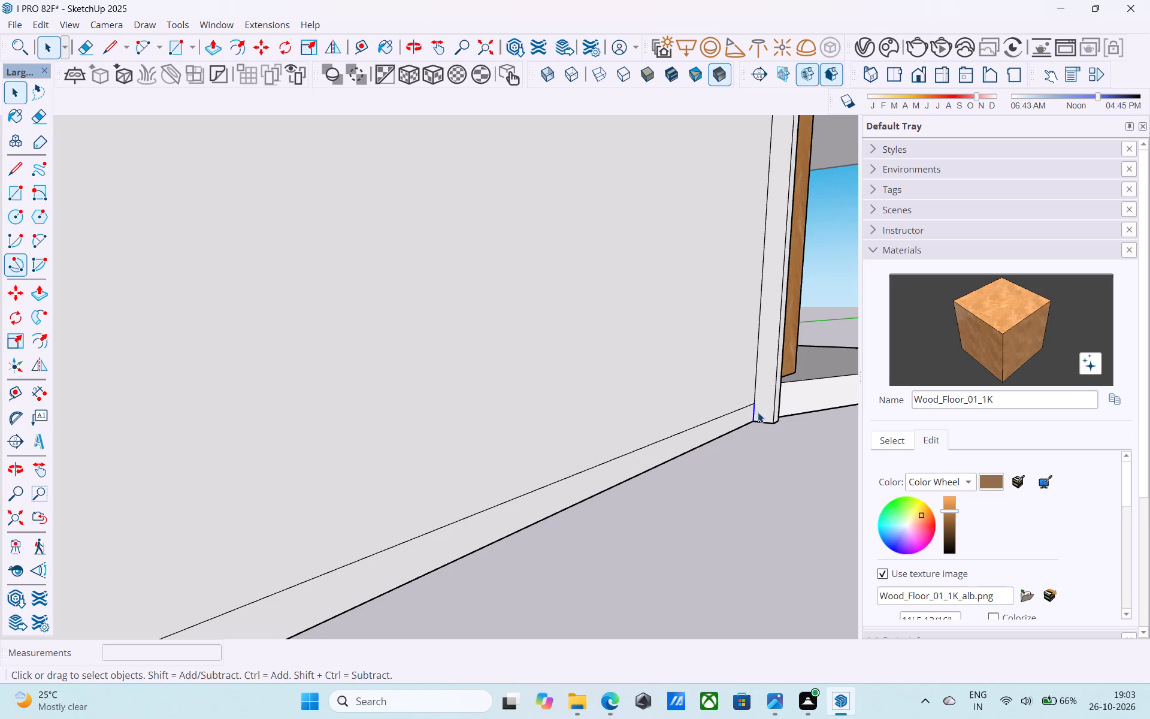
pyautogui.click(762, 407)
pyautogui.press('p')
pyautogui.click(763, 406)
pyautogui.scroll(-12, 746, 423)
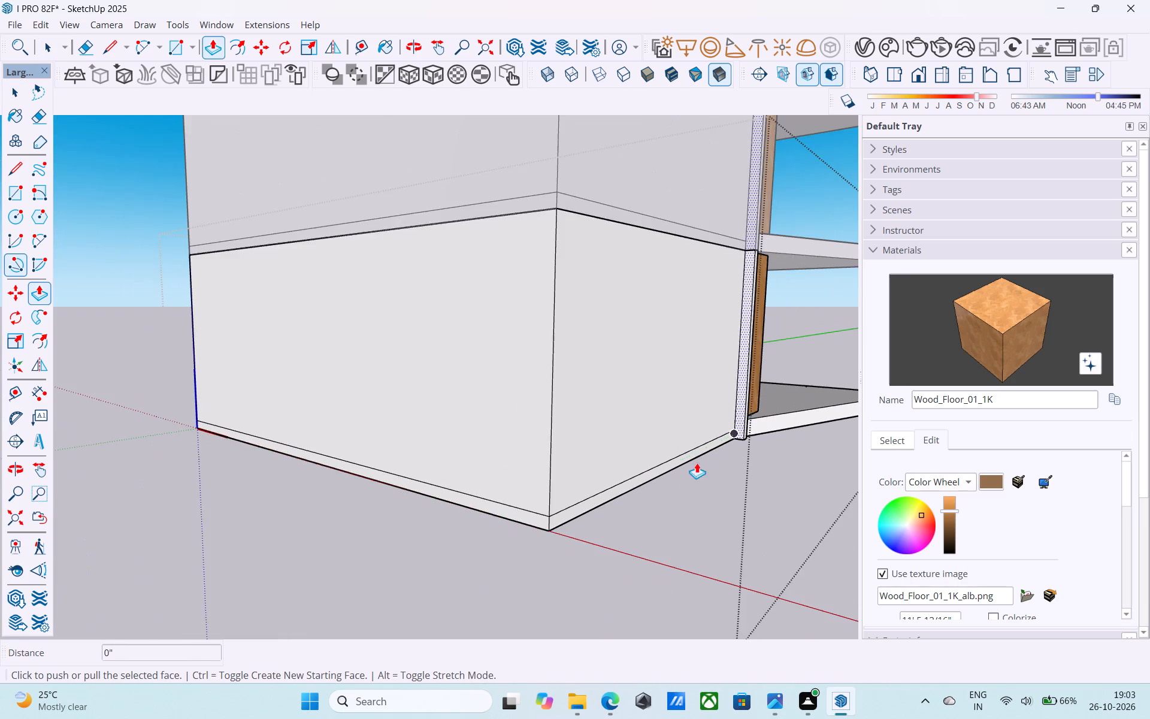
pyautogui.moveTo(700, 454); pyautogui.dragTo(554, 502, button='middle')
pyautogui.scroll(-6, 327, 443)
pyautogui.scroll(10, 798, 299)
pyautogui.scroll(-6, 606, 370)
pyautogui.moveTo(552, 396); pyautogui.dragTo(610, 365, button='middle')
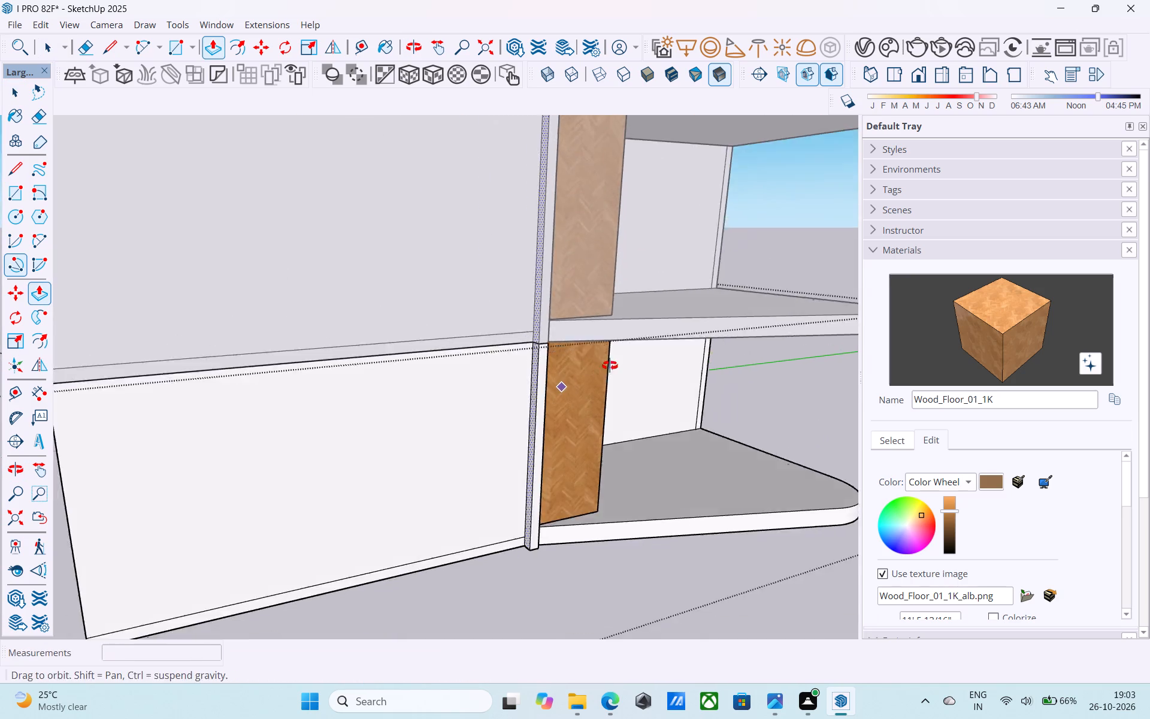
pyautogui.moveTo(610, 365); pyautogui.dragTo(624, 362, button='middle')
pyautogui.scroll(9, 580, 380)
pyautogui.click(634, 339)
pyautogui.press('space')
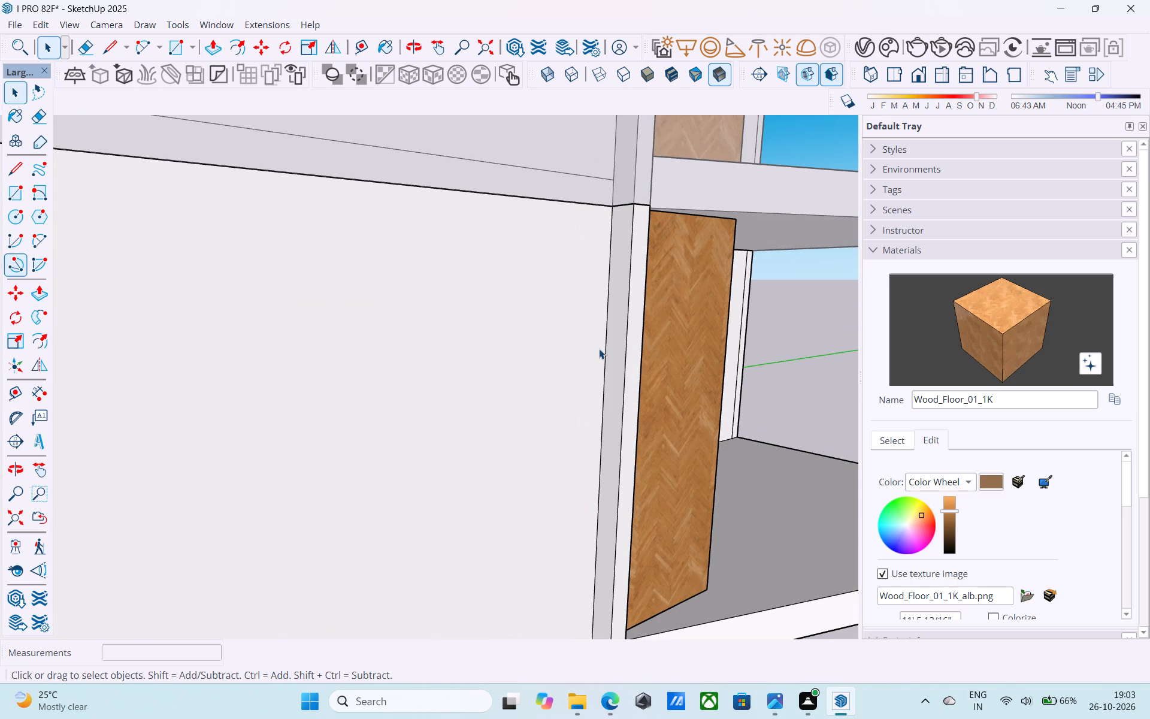
# Push/Pull the projecting strip's side face outward 3" along the adjoining wall to widen the strip.
pyautogui.click(613, 340)
pyautogui.press('p')
pyautogui.click(614, 340)
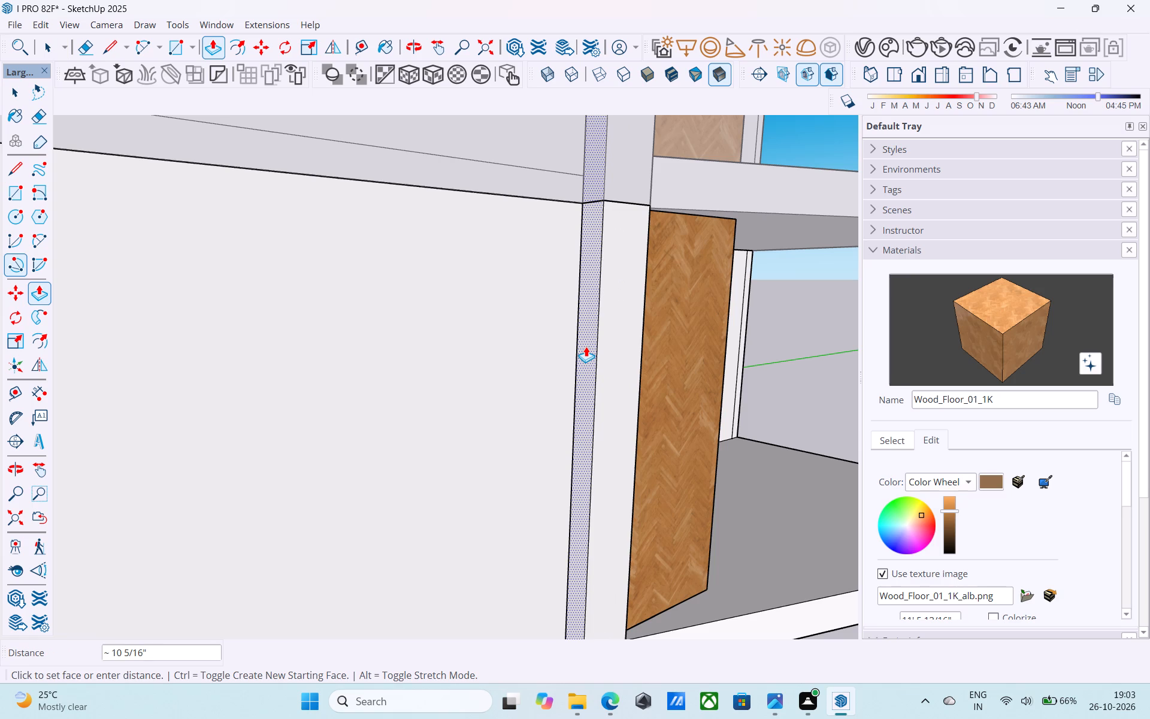
pyautogui.write("3'")
pyautogui.press('Return')
pyautogui.press('Return')
pyautogui.press('Return')
pyautogui.press('Return')
pyautogui.press('Return')
pyautogui.press('Return')
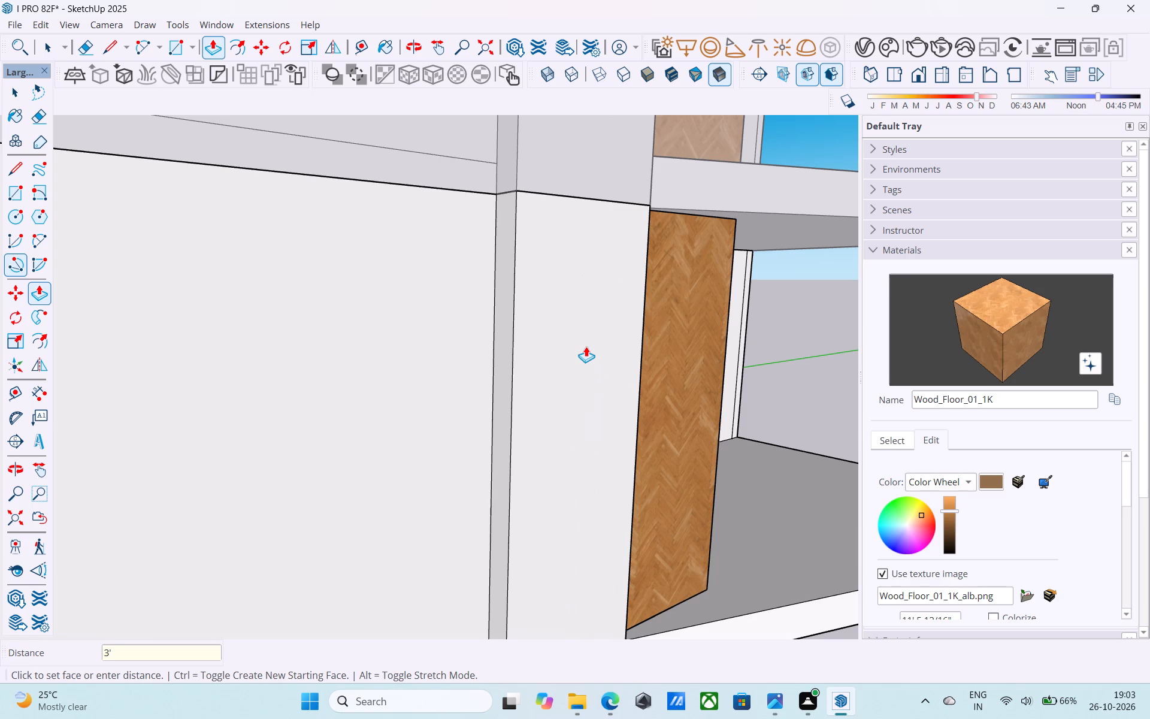
pyautogui.write('3"')
pyautogui.press('Return')
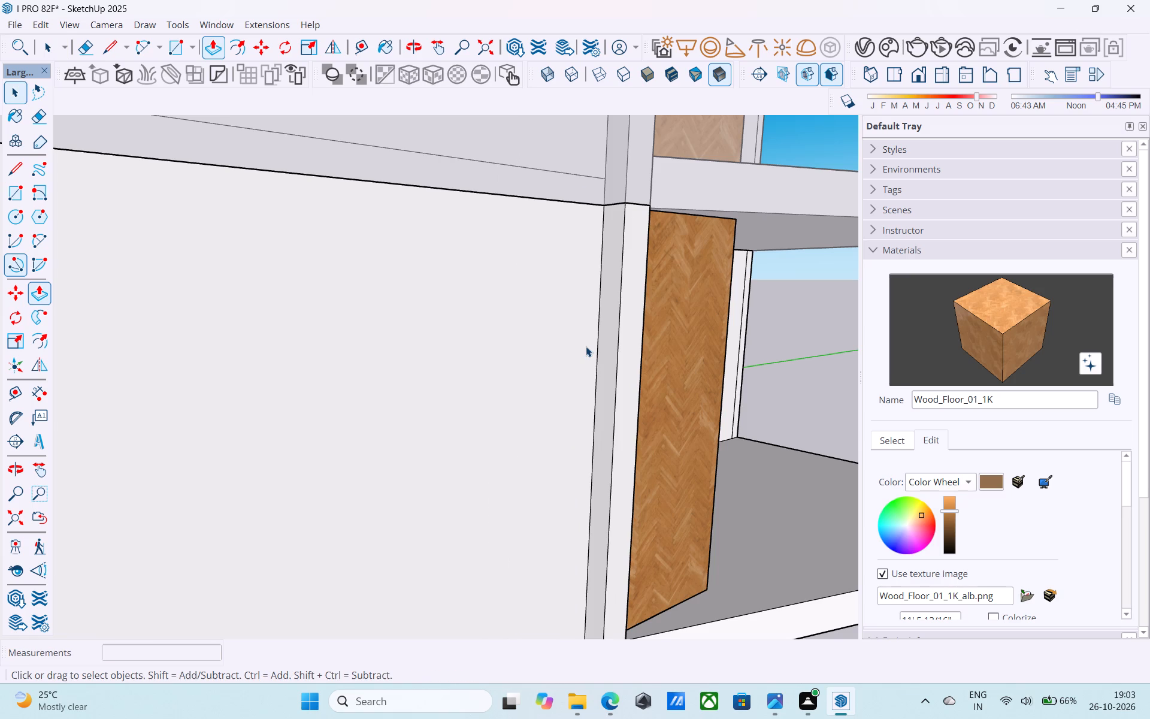
pyautogui.press('space')
# Close the floor component and examine the widened strip, wall panels and balconies across all five storeys.
pyautogui.scroll(-20, 588, 346)
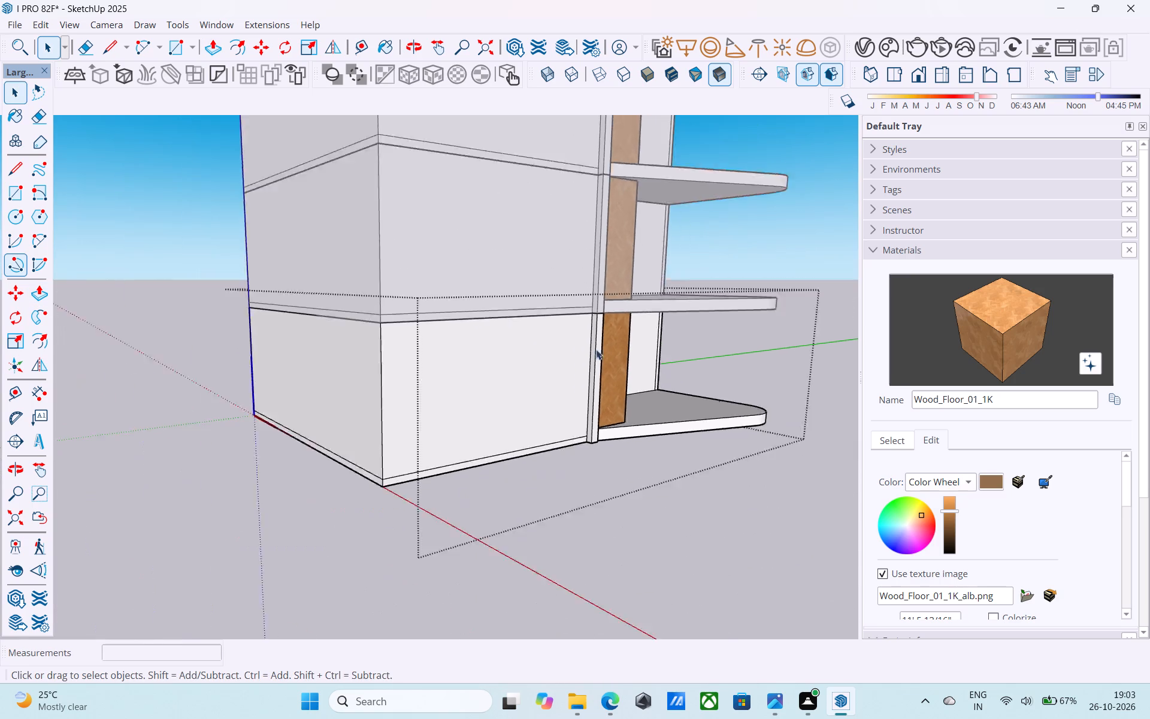
pyautogui.scroll(-3, 596, 349)
pyautogui.keyDown('shift'); pyautogui.moveTo(603, 357); pyautogui.dragTo(634, 461, button='middle'); pyautogui.keyUp('shift')
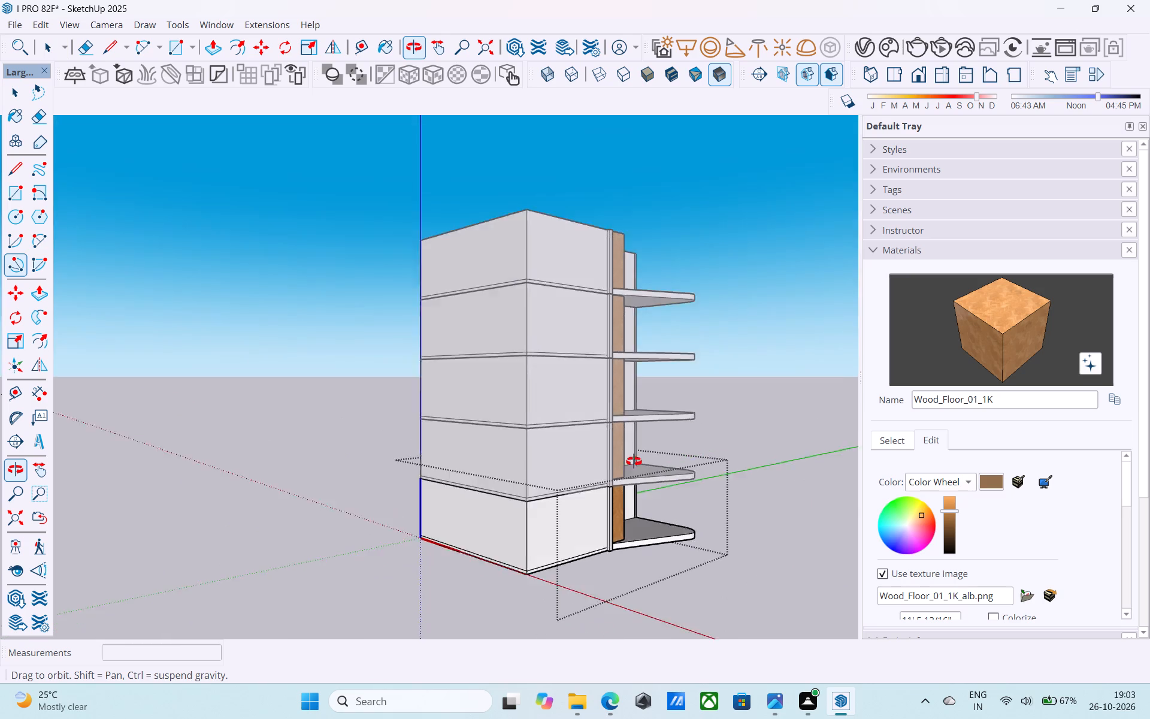
pyautogui.keyDown('shift'); pyautogui.moveTo(634, 461); pyautogui.dragTo(382, 492, button='middle'); pyautogui.keyUp('shift')
pyautogui.keyDown('shift'); pyautogui.moveTo(540, 387); pyautogui.dragTo(274, 469, button='middle'); pyautogui.keyUp('shift')
pyautogui.keyDown('shift'); pyautogui.moveTo(520, 424); pyautogui.dragTo(532, 416, button='middle'); pyautogui.keyUp('shift')
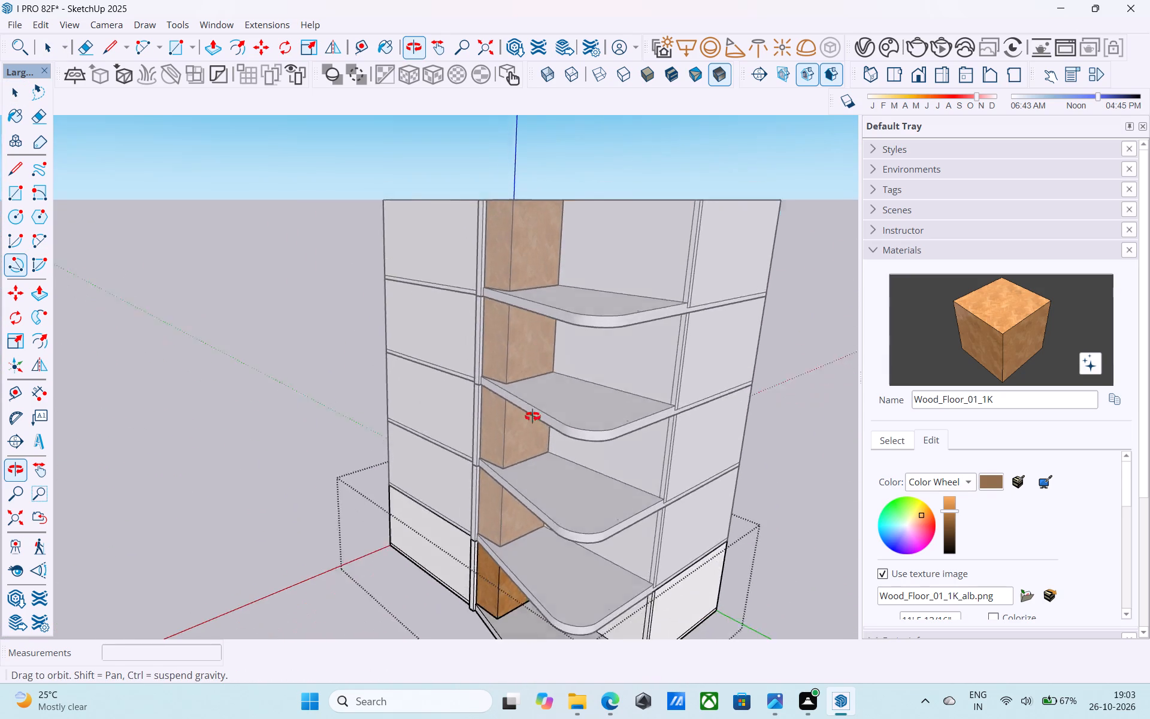
pyautogui.keyDown('shift'); pyautogui.moveTo(532, 416); pyautogui.dragTo(512, 466, button='middle'); pyautogui.keyUp('shift')
pyautogui.press('space')
pyautogui.click(601, 383)
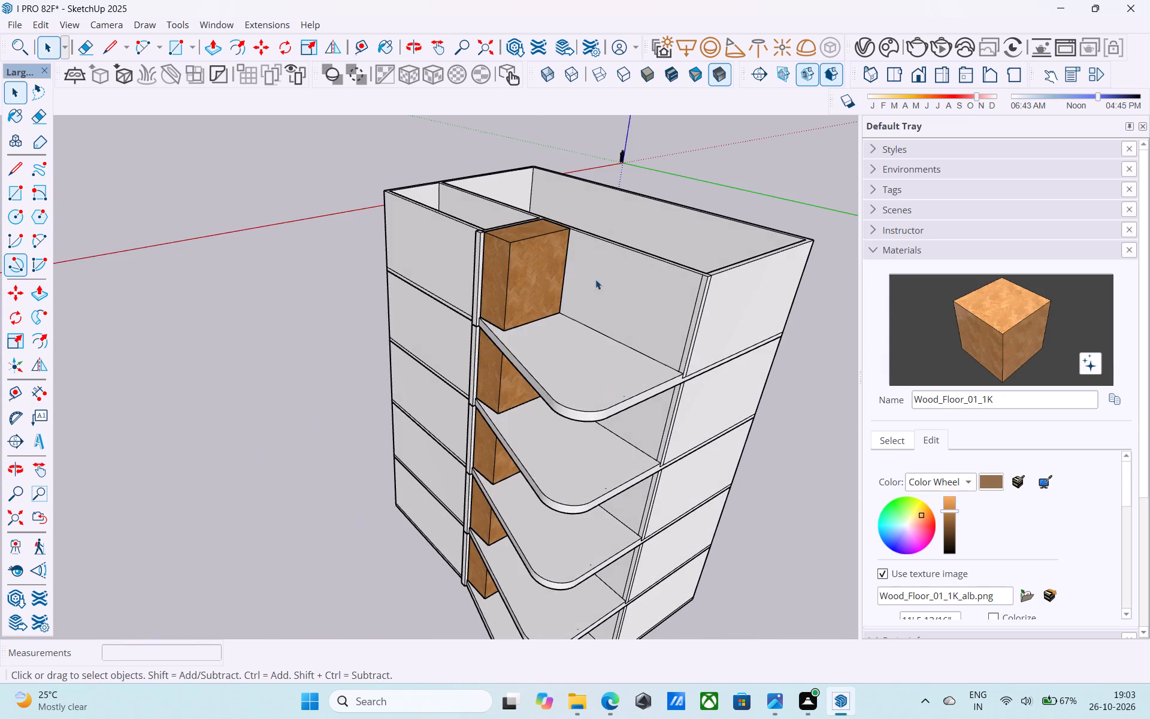
pyautogui.scroll(-7, 595, 235)
pyautogui.scroll(7, 606, 474)
pyautogui.scroll(-8, 551, 431)
pyautogui.moveTo(544, 445); pyautogui.dragTo(545, 471, button='middle')
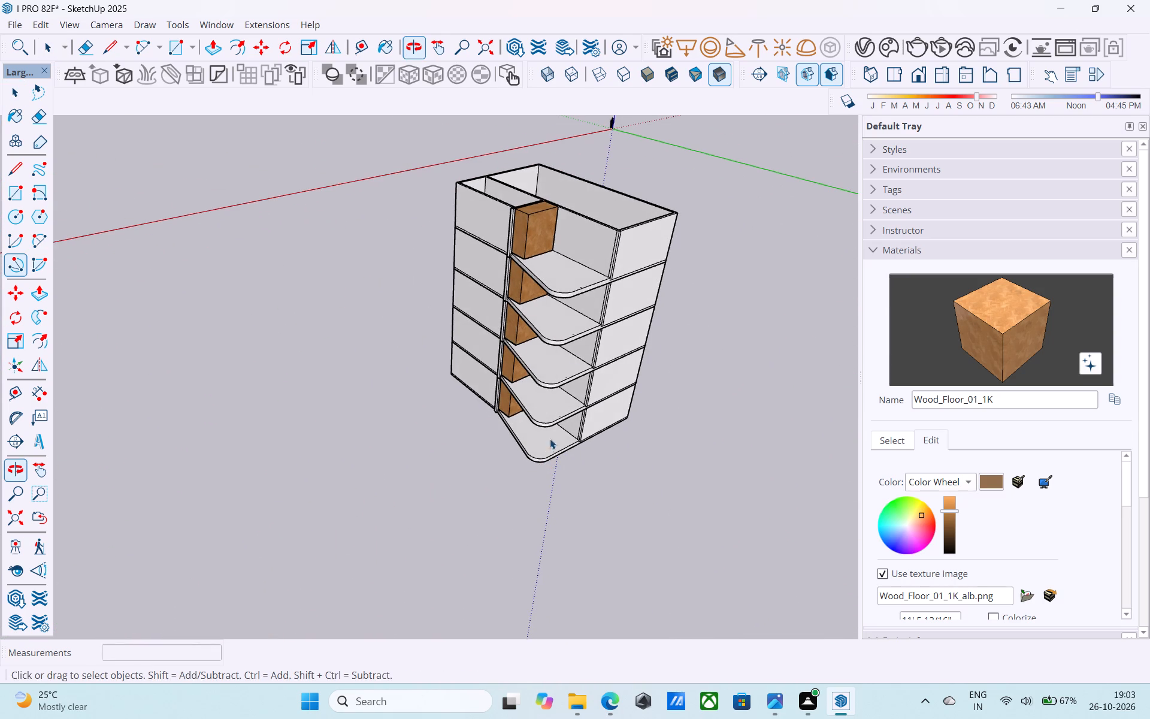
pyautogui.keyDown('shift'); pyautogui.moveTo(609, 220); pyautogui.dragTo(597, 277, button='middle'); pyautogui.keyUp('shift')
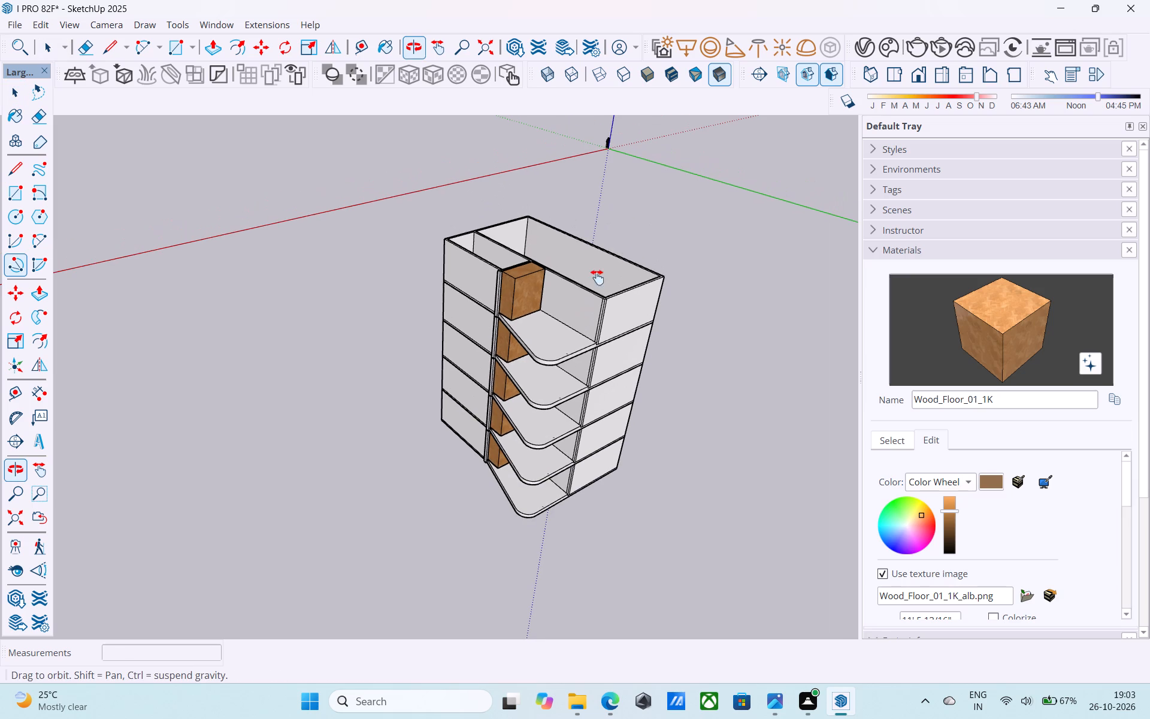
pyautogui.keyDown('shift'); pyautogui.moveTo(597, 277); pyautogui.dragTo(778, 158, button='middle'); pyautogui.keyUp('shift')
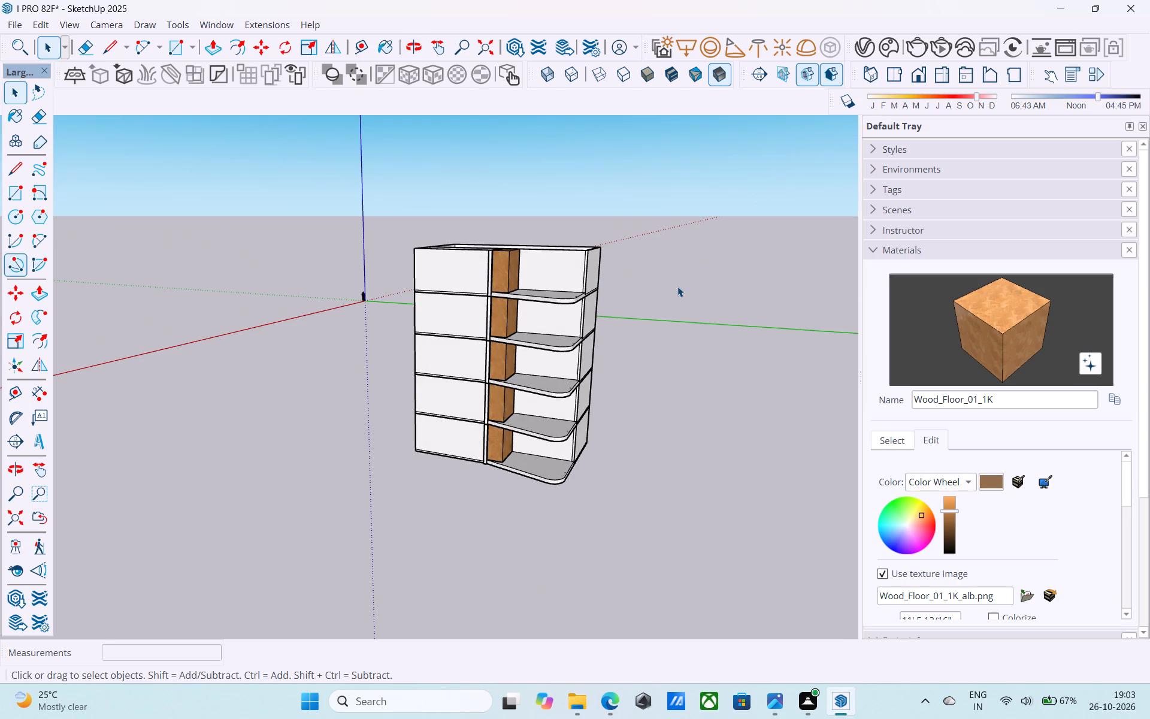
pyautogui.moveTo(677, 286); pyautogui.dragTo(731, 221, button='middle')
pyautogui.scroll(2, 558, 371)
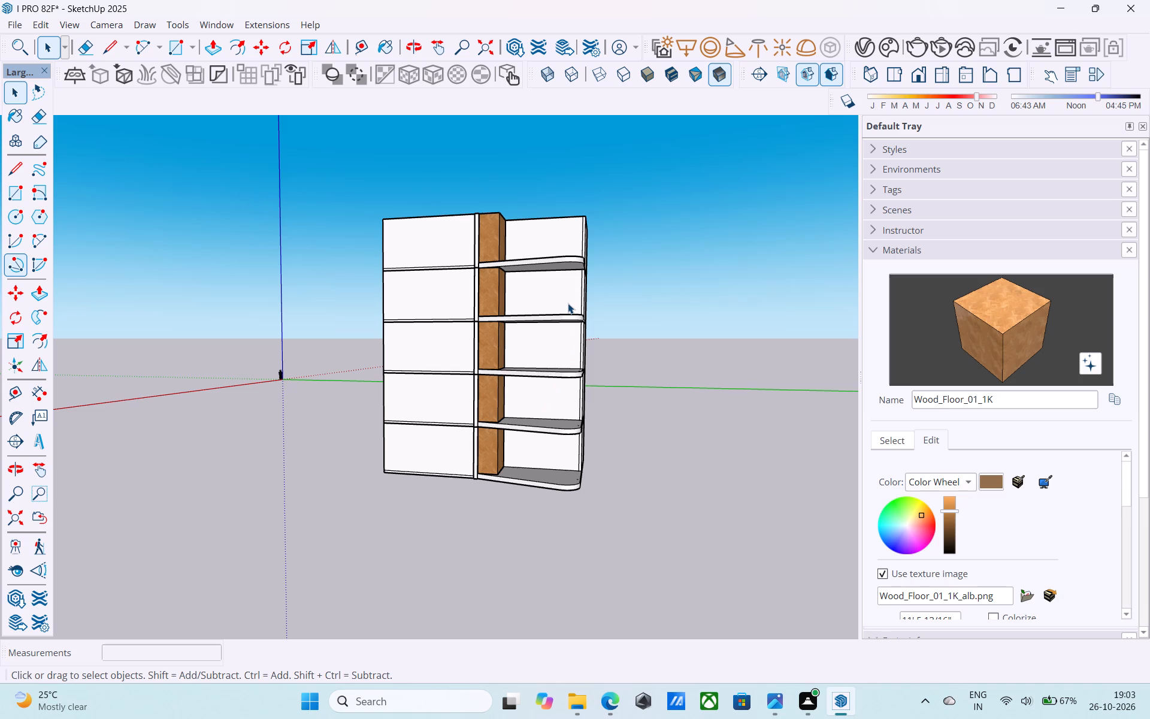
pyautogui.scroll(-4, 568, 303)
pyautogui.scroll(4, 503, 424)
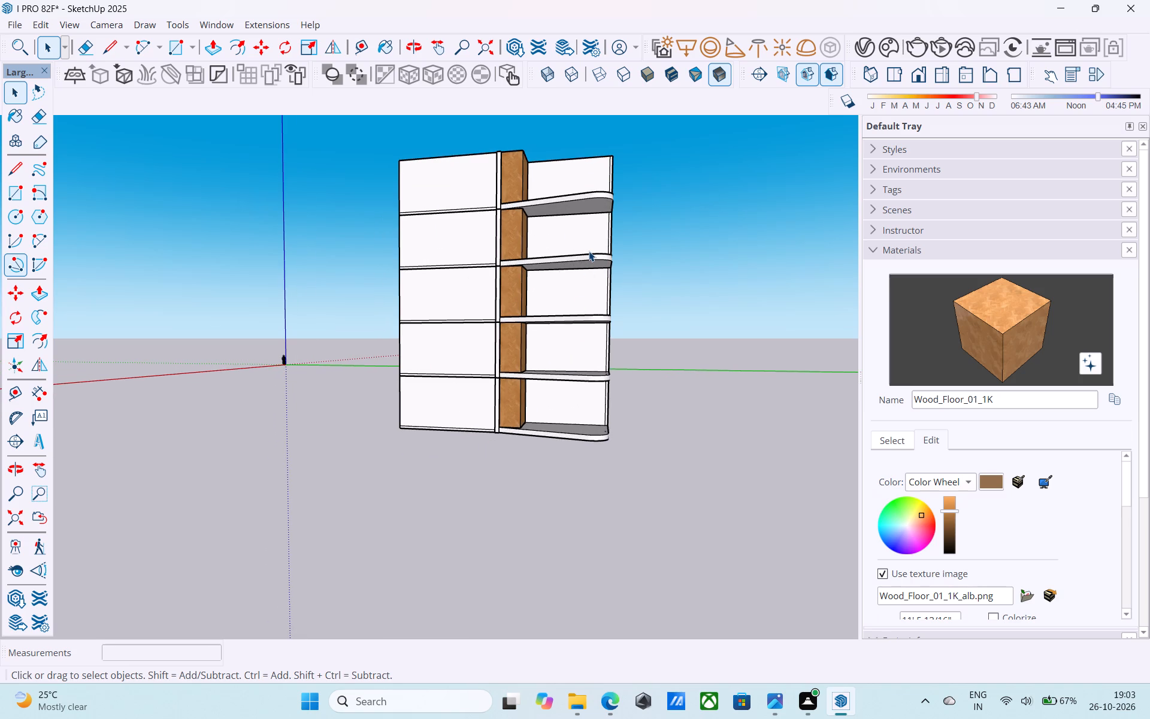
pyautogui.scroll(-7, 589, 251)
pyautogui.moveTo(591, 251); pyautogui.dragTo(596, 324, button='middle')
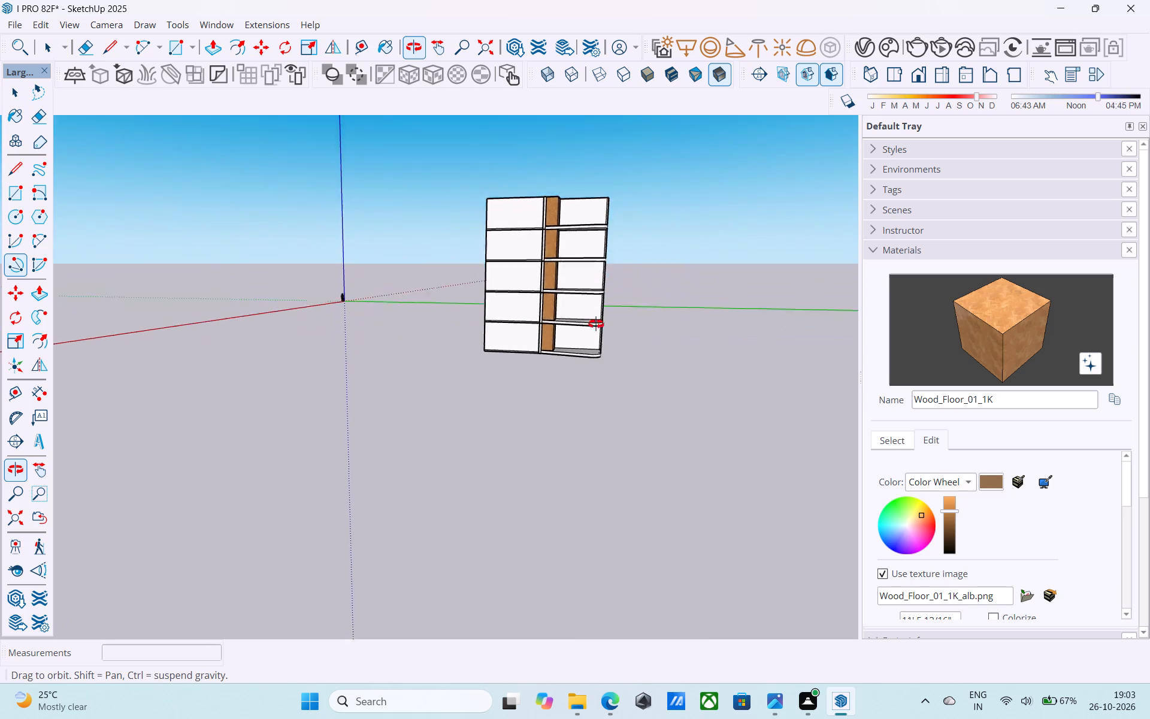
pyautogui.moveTo(596, 324); pyautogui.dragTo(604, 326, button='middle')
pyautogui.scroll(6, 605, 224)
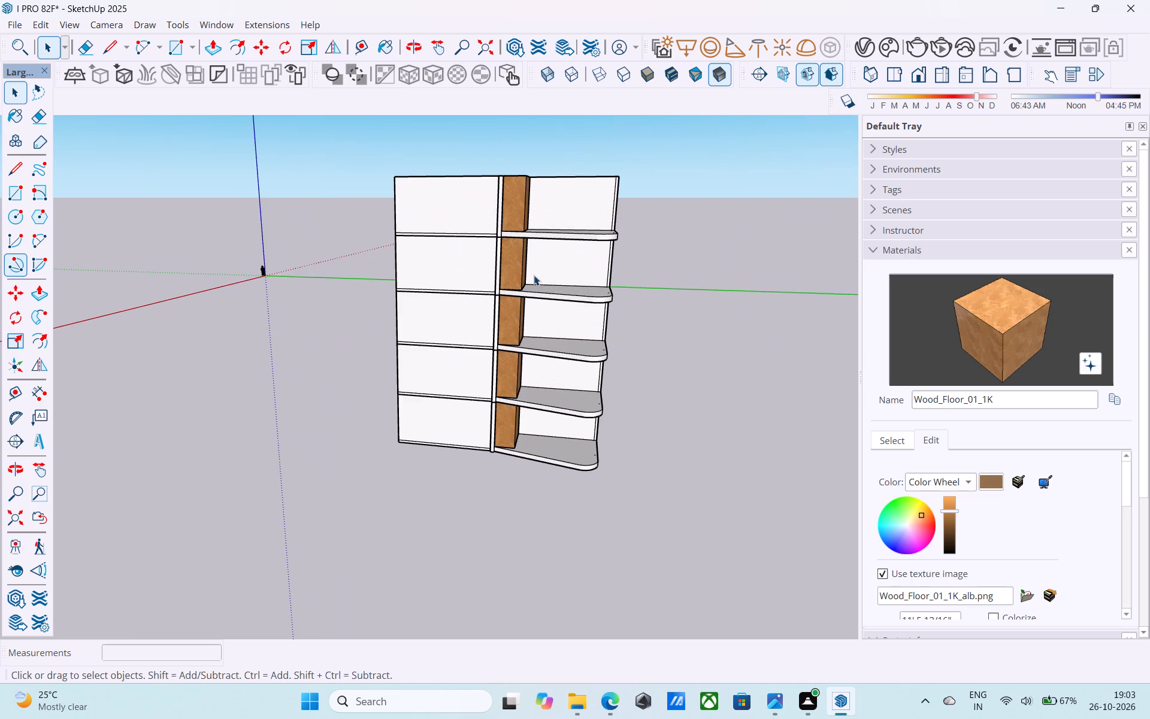
pyautogui.scroll(5, 492, 235)
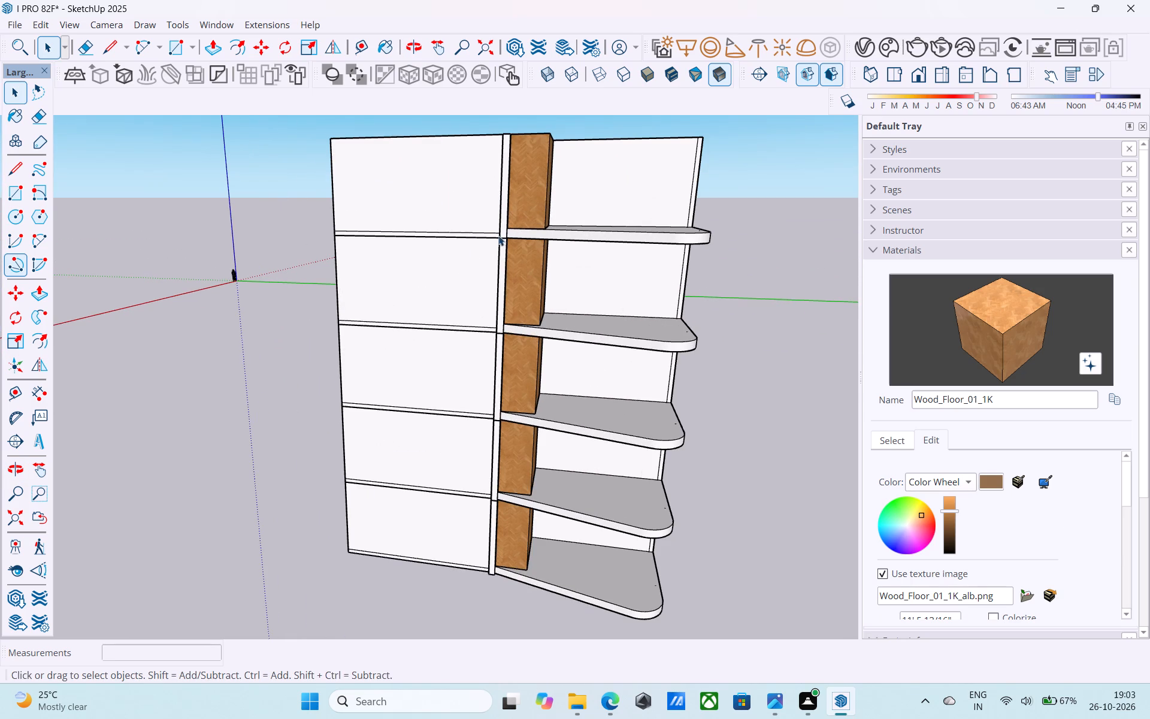
pyautogui.scroll(-6, 549, 222)
pyautogui.moveTo(555, 227); pyautogui.dragTo(648, 253, button='middle')
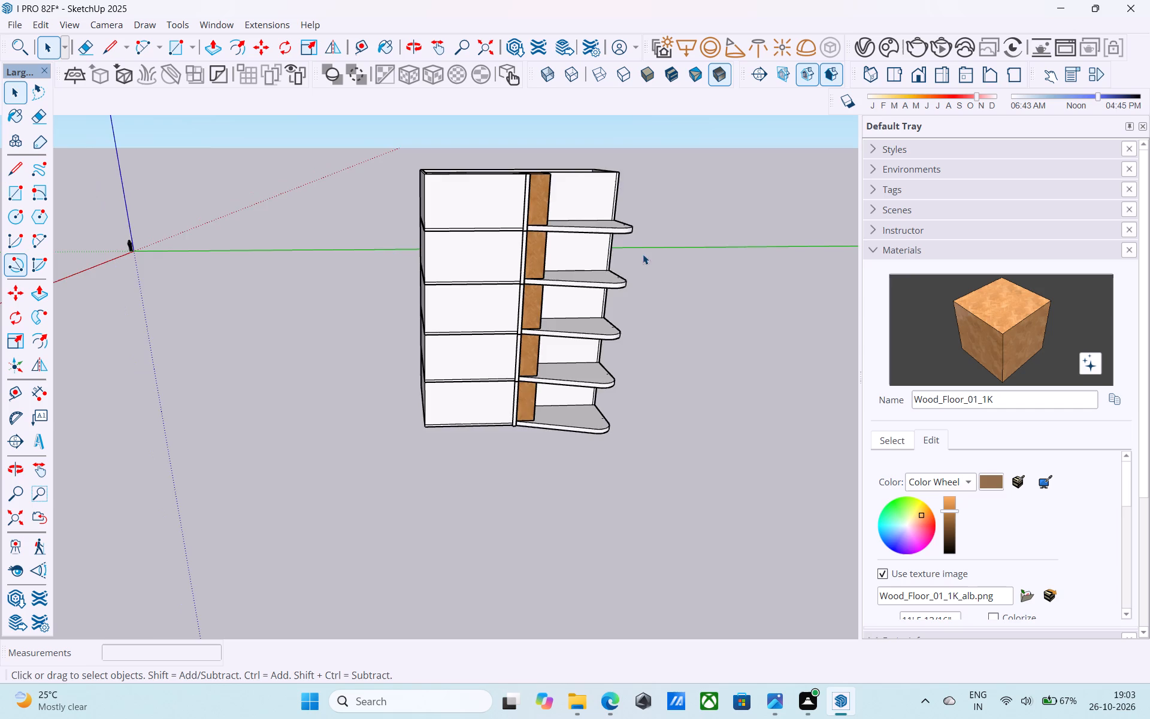
pyautogui.scroll(11, 518, 336)
# In the bottom storey's floor component, offset the outline of the wall face beside the strip 1' inward.
pyautogui.click(483, 310)
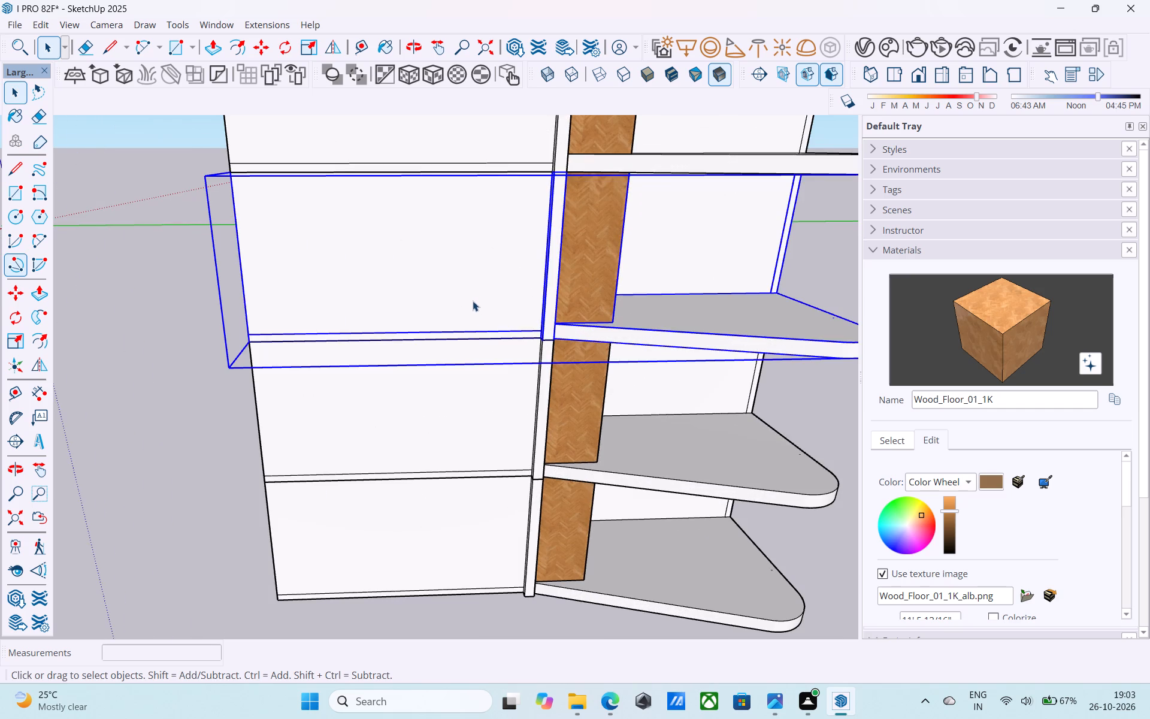
pyautogui.scroll(-7, 485, 271)
pyautogui.scroll(6, 480, 379)
pyautogui.doubleClick(425, 415)
pyautogui.scroll(5, 421, 415)
pyautogui.moveTo(417, 416); pyautogui.dragTo(431, 348, button='middle')
pyautogui.press('f')
pyautogui.click(392, 384)
pyautogui.write("1'")
pyautogui.press('Return')
pyautogui.press('space')
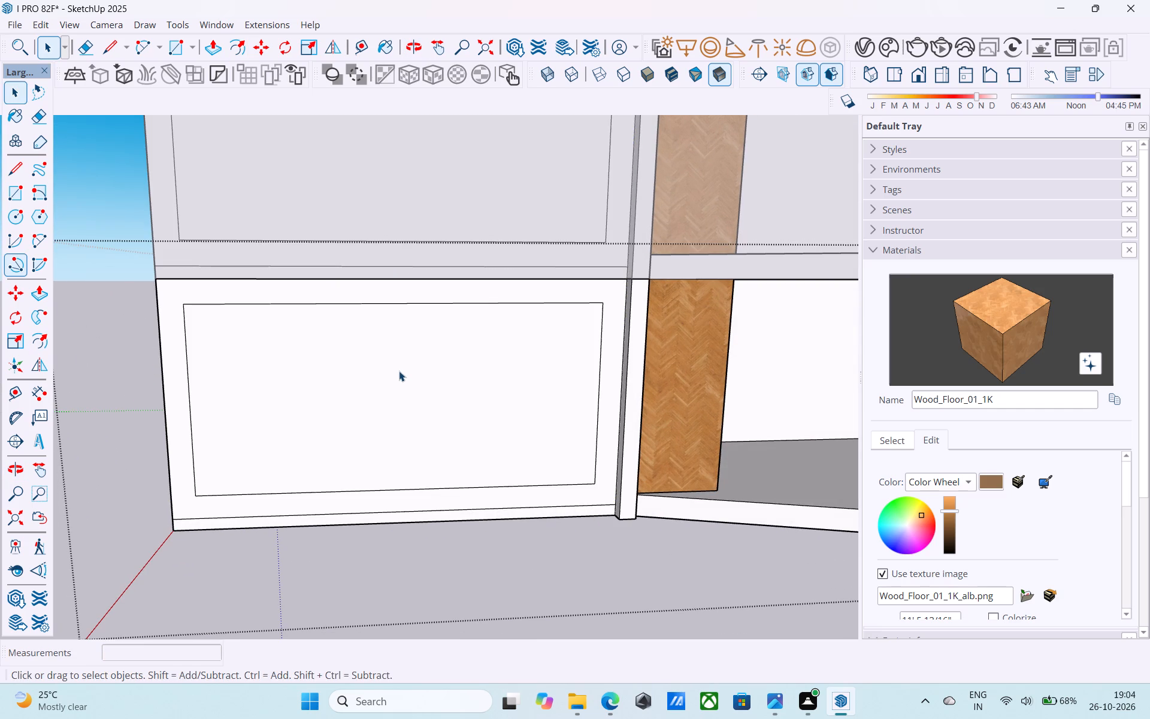
# Push the inset rectangle 6" through the wall to cut an opening beside the strip.
pyautogui.scroll(-5, 607, 348)
pyautogui.moveTo(623, 352); pyautogui.dragTo(628, 345, button='middle')
pyautogui.click(449, 412)
pyautogui.scroll(1, 449, 413)
pyautogui.press('p')
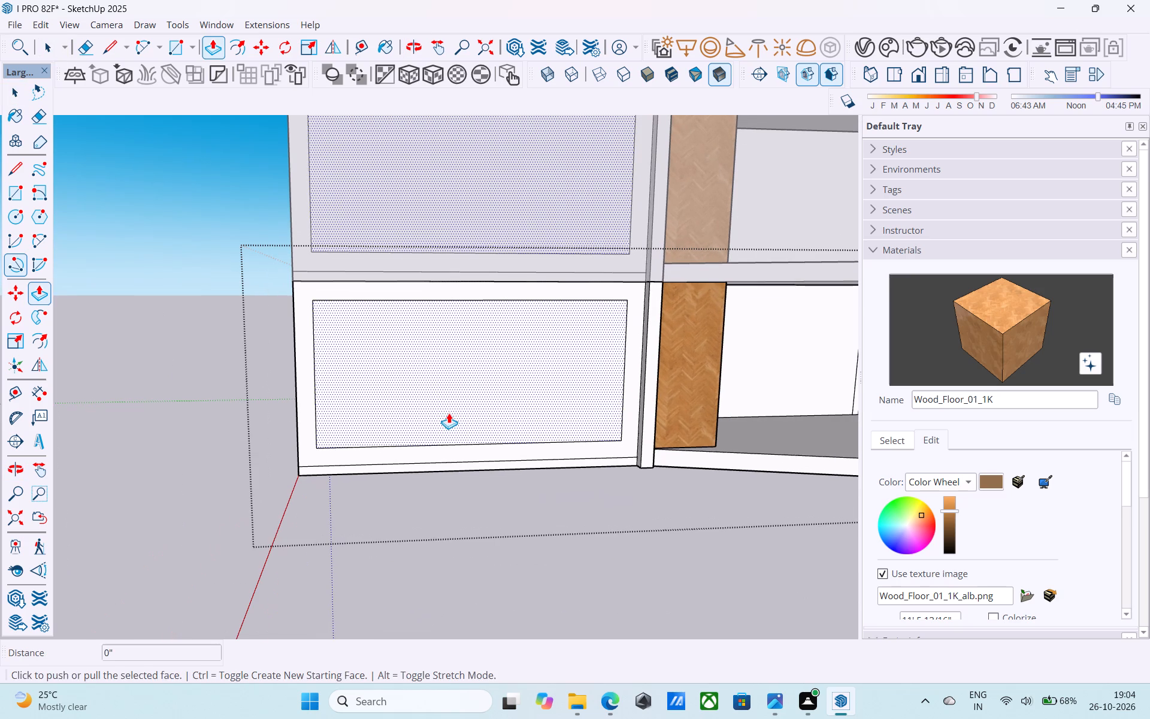
pyautogui.click(449, 413)
pyautogui.click(452, 390)
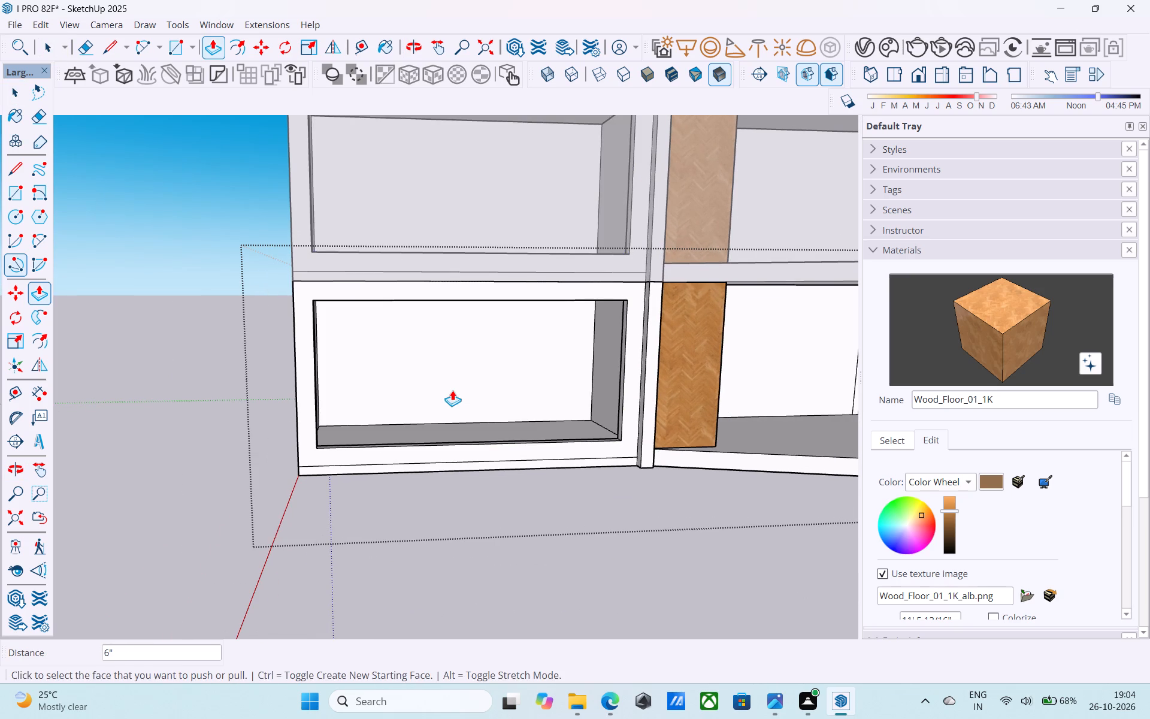
pyautogui.press('space')
# Push/Pull the opening's jamb nearest the strip 1' so the opening reaches the strip.
pyautogui.moveTo(454, 387); pyautogui.dragTo(678, 414, button='middle')
pyautogui.scroll(7, 688, 386)
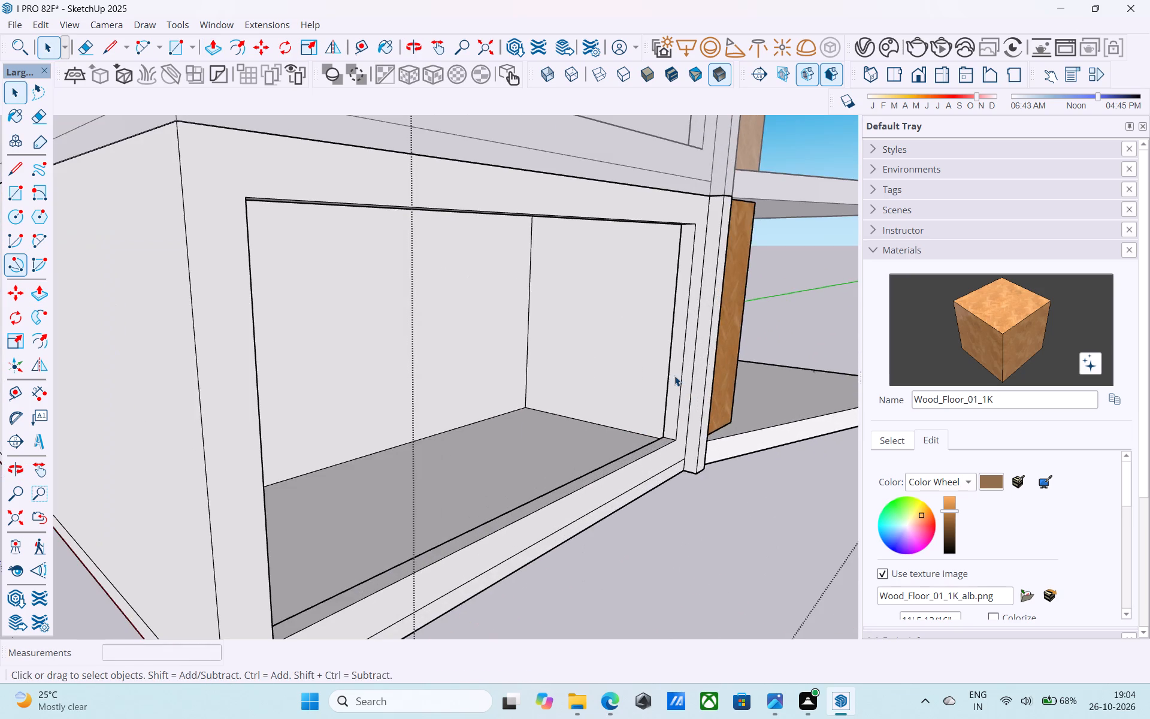
pyautogui.moveTo(677, 376); pyautogui.dragTo(662, 351, button='middle')
pyautogui.click(672, 356)
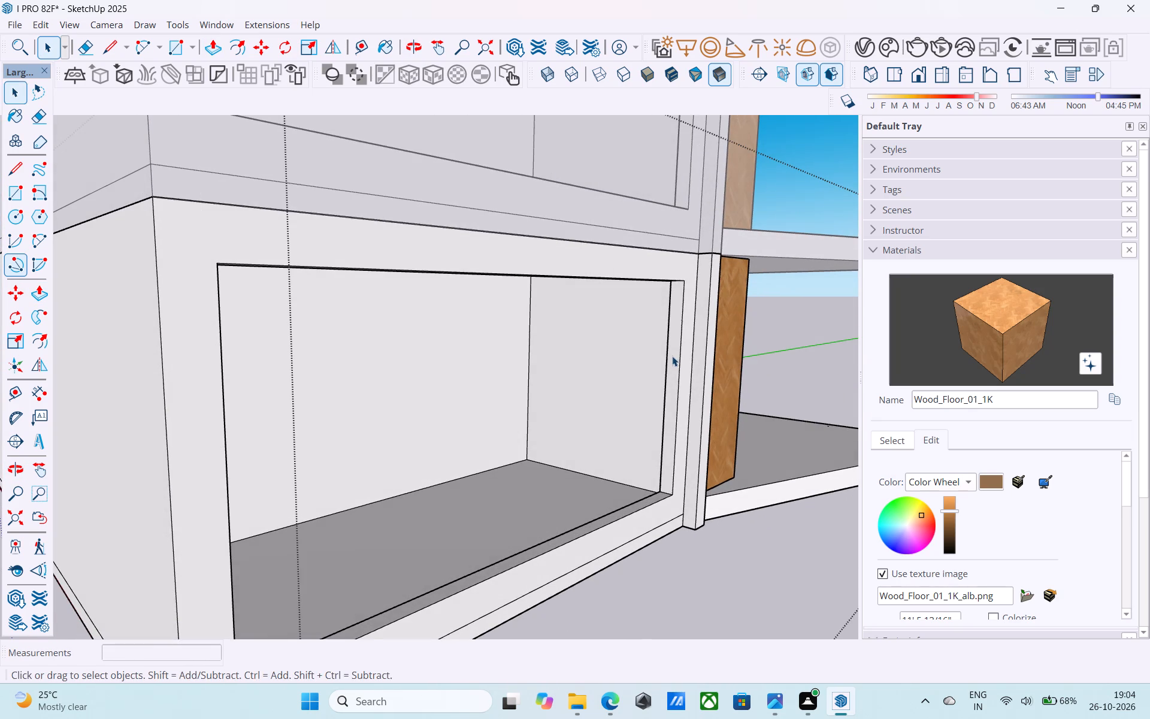
pyautogui.press('p')
pyautogui.click(672, 356)
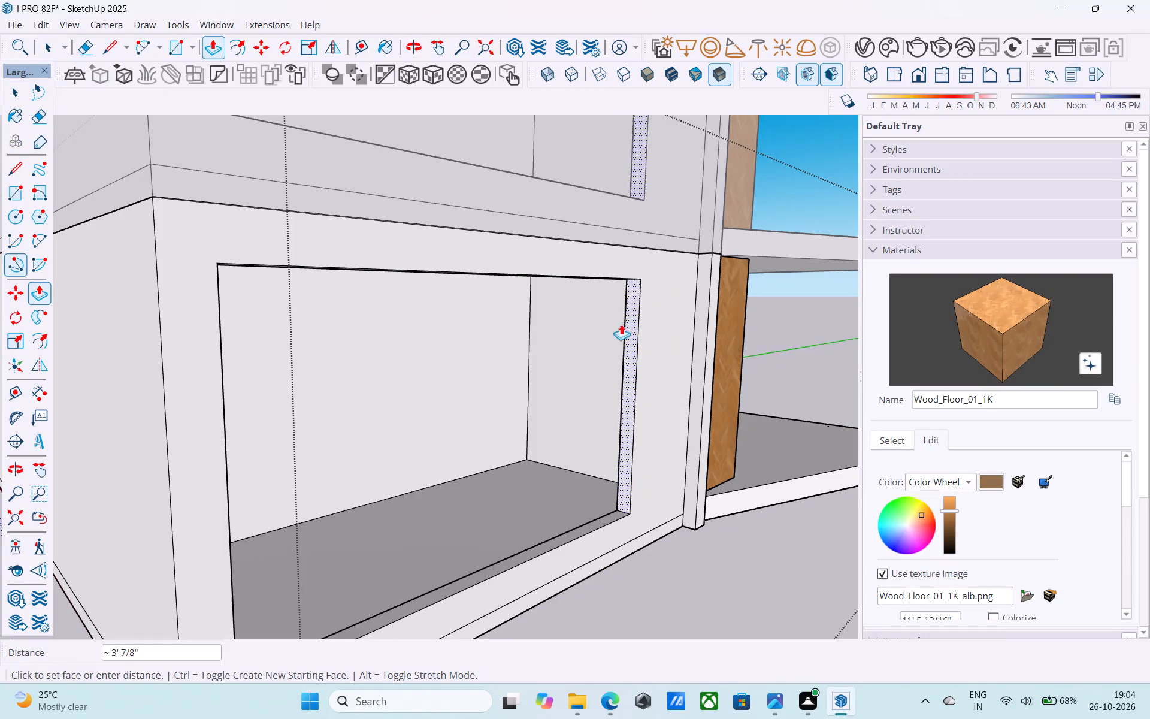
pyautogui.click(718, 340)
pyautogui.scroll(-5, 714, 348)
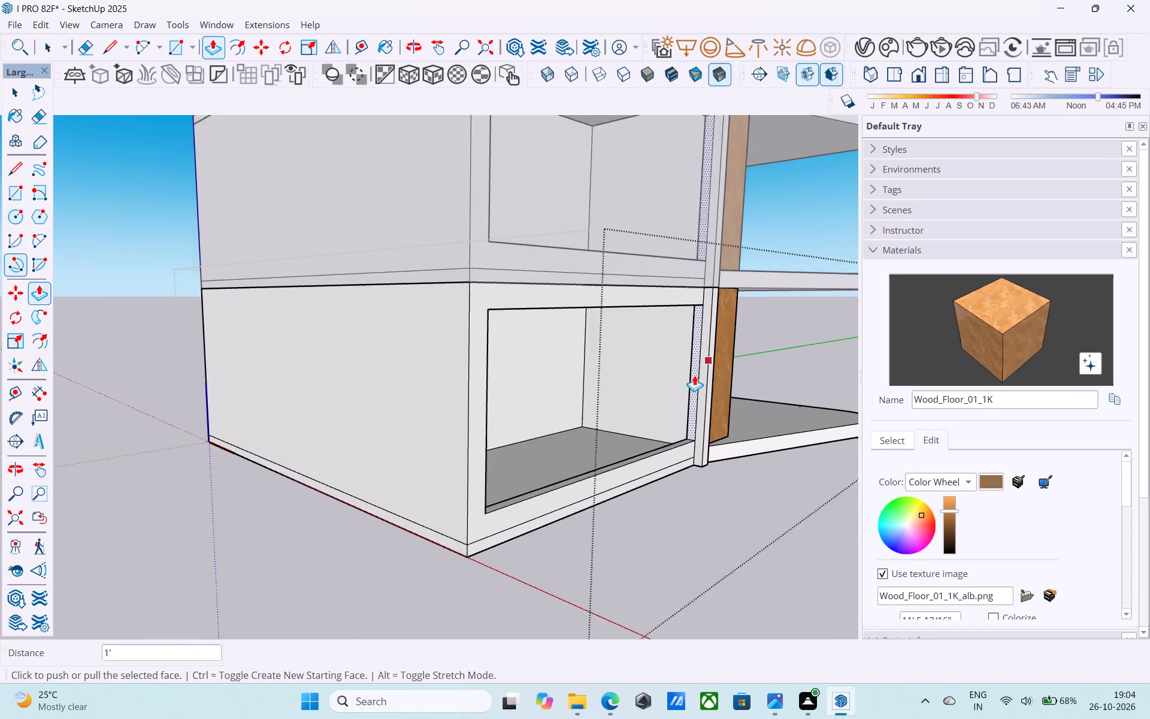
# Push/Pull the opening's jamb farthest from the strip 6" outward to widen the opening.
pyautogui.moveTo(655, 403); pyautogui.dragTo(327, 441, button='middle')
pyautogui.scroll(7, 110, 419)
pyautogui.press('space')
pyautogui.click(102, 415)
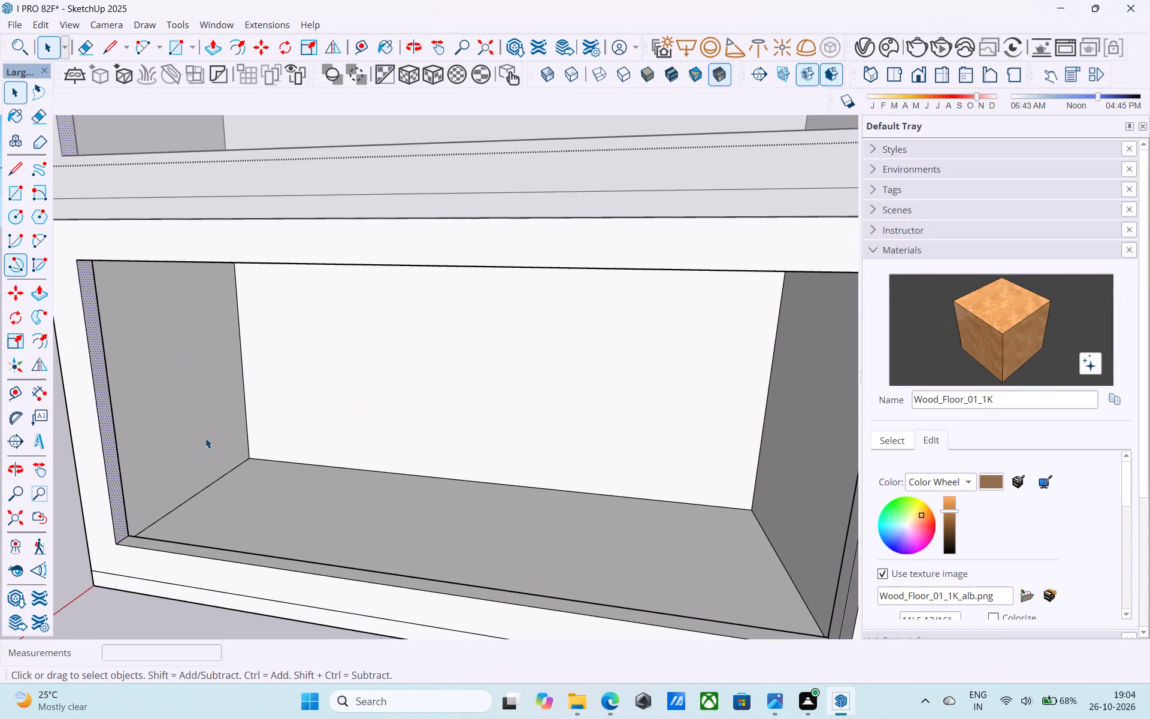
pyautogui.press('p')
pyautogui.click(210, 409)
pyautogui.click(172, 385)
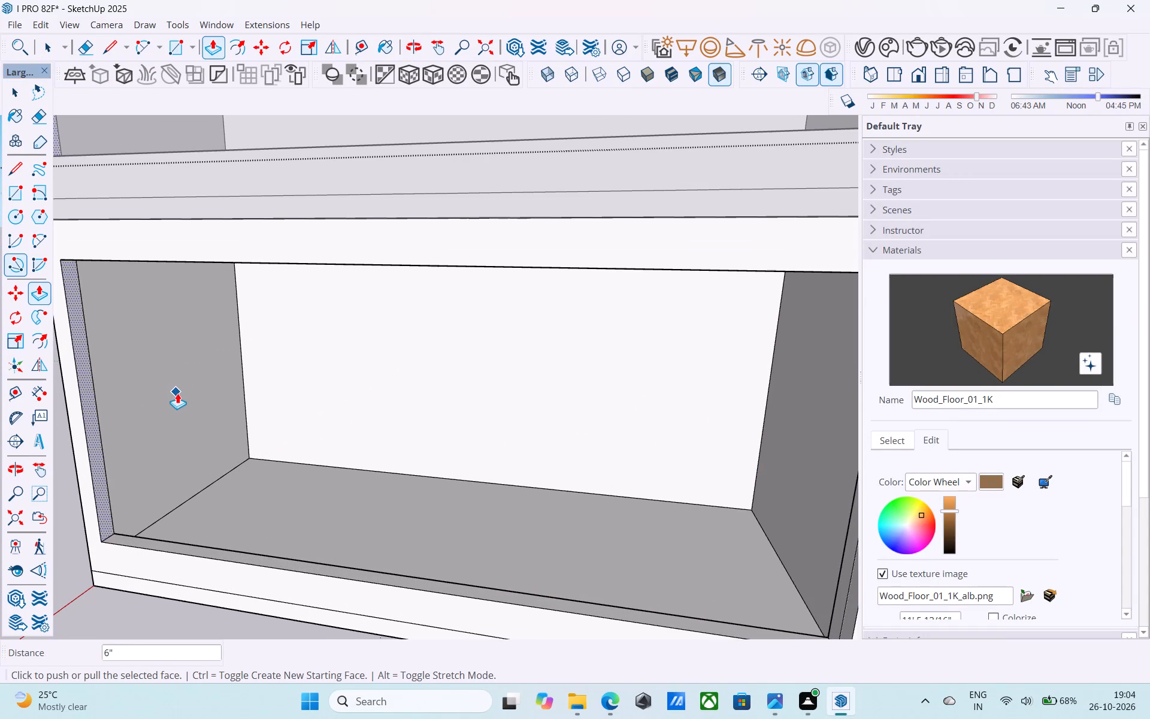
# Push the opening's sill face down 6" to lower the bottom edge of the opening.
pyautogui.scroll(-6, 178, 393)
pyautogui.scroll(5, 211, 492)
pyautogui.press('space')
pyautogui.moveTo(210, 472); pyautogui.dragTo(213, 494, button='middle')
pyautogui.click(216, 477)
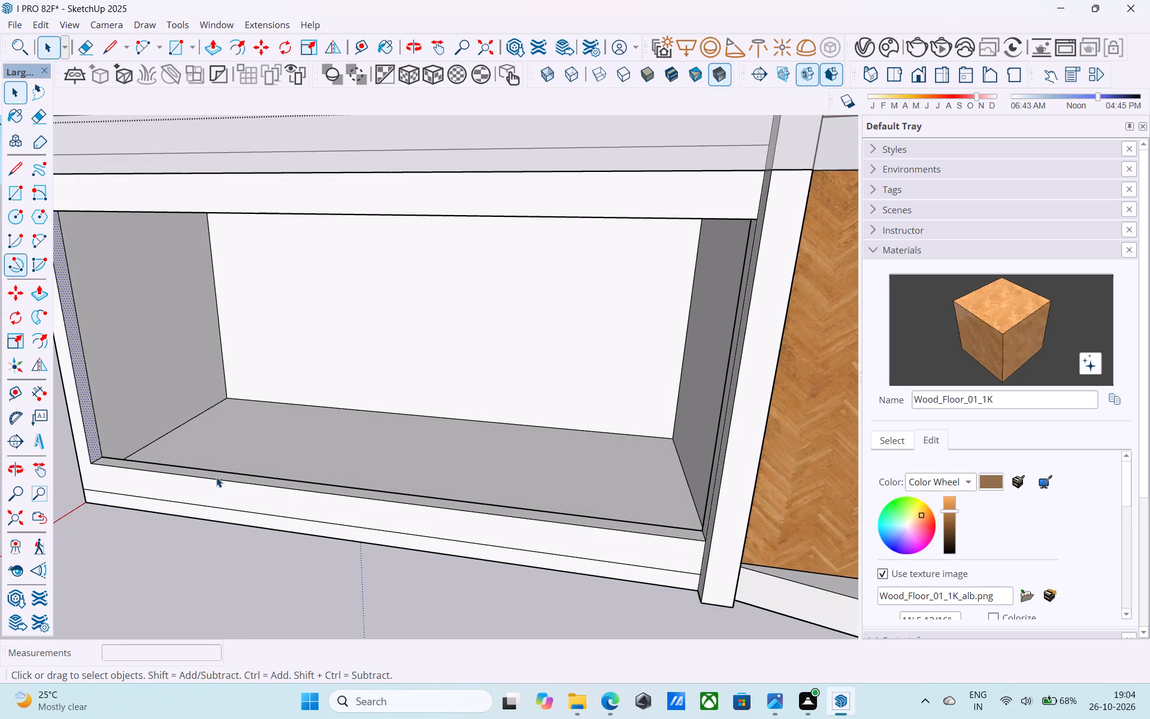
pyautogui.press('p')
pyautogui.click(216, 477)
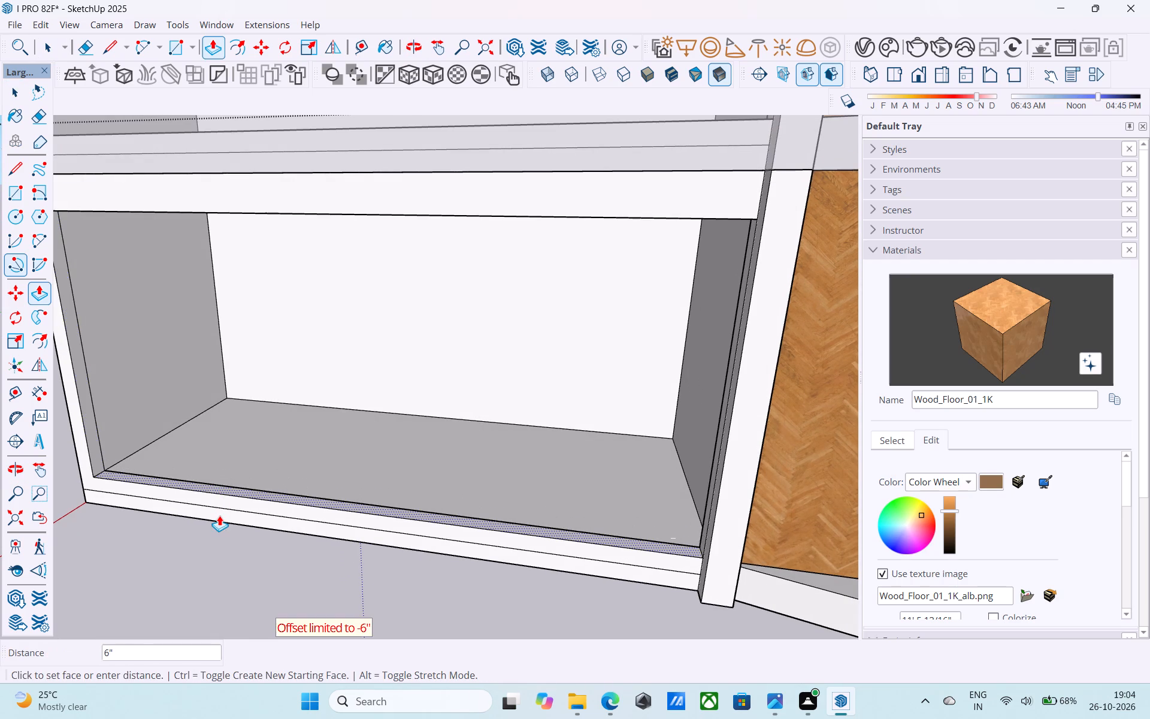
pyautogui.click(219, 515)
pyautogui.click(225, 488)
pyautogui.press('space')
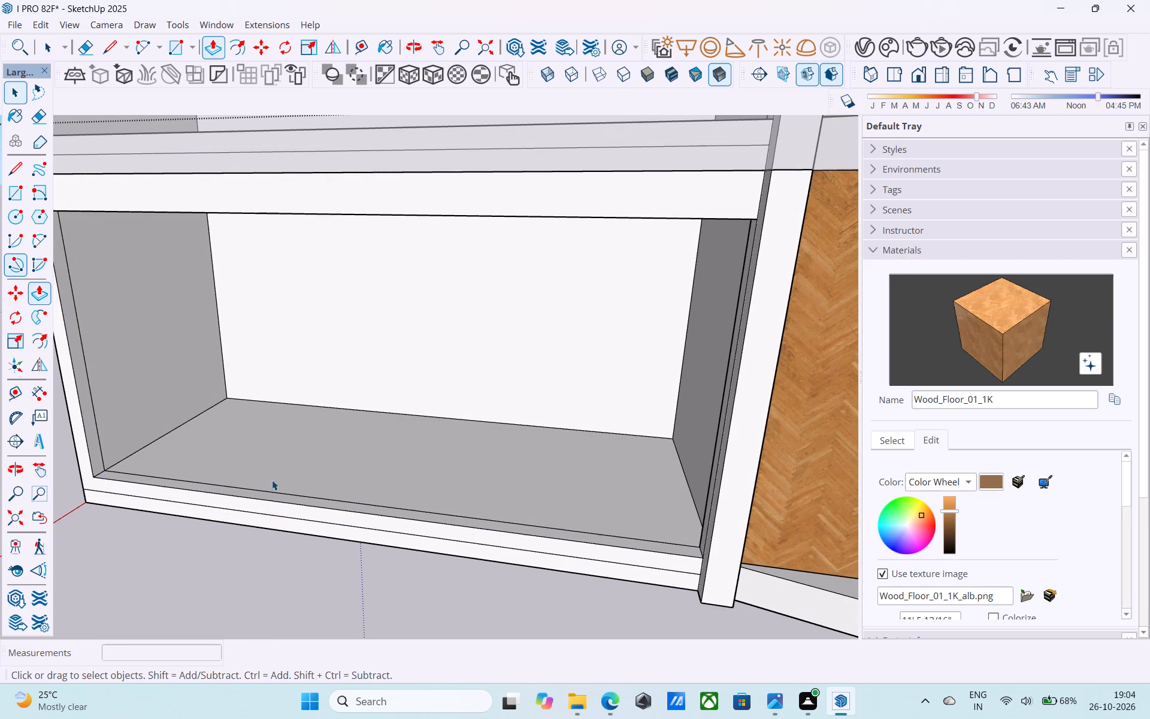
# Push/Pull the opening's head face up so the opening reaches the top of the storey's wall.
pyautogui.scroll(-5, 274, 478)
pyautogui.keyDown('shift'); pyautogui.moveTo(273, 478); pyautogui.dragTo(320, 522, button='middle'); pyautogui.keyUp('shift')
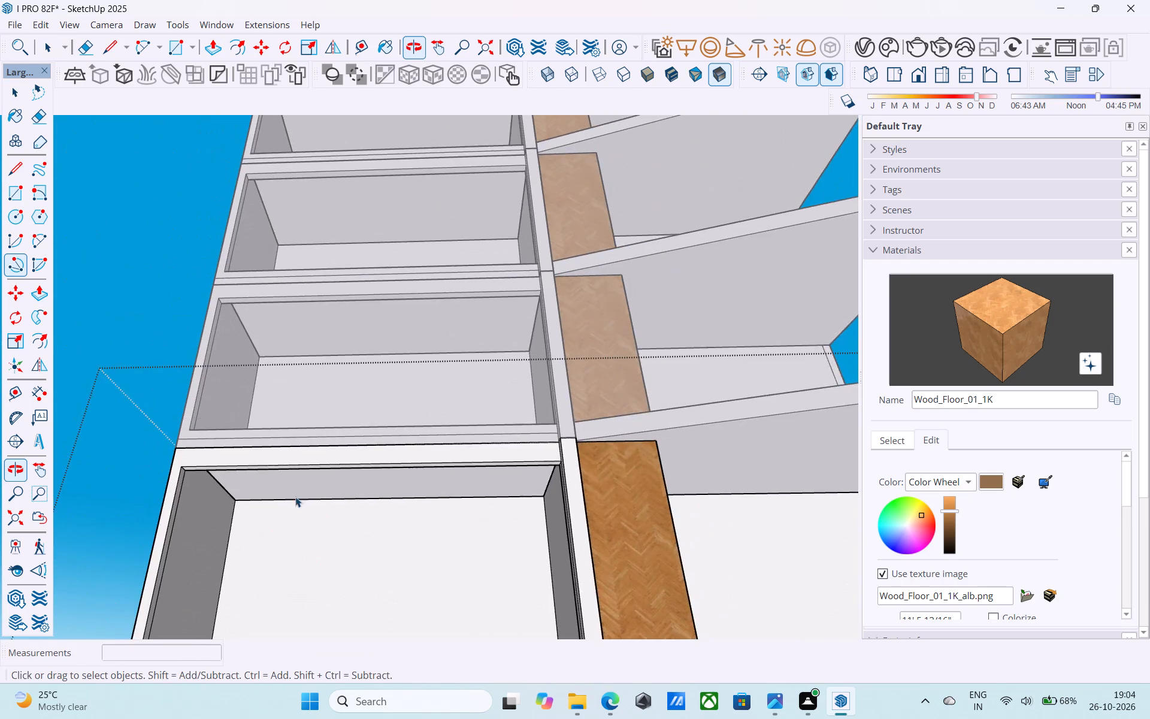
pyautogui.scroll(9, 280, 472)
pyautogui.click(285, 457)
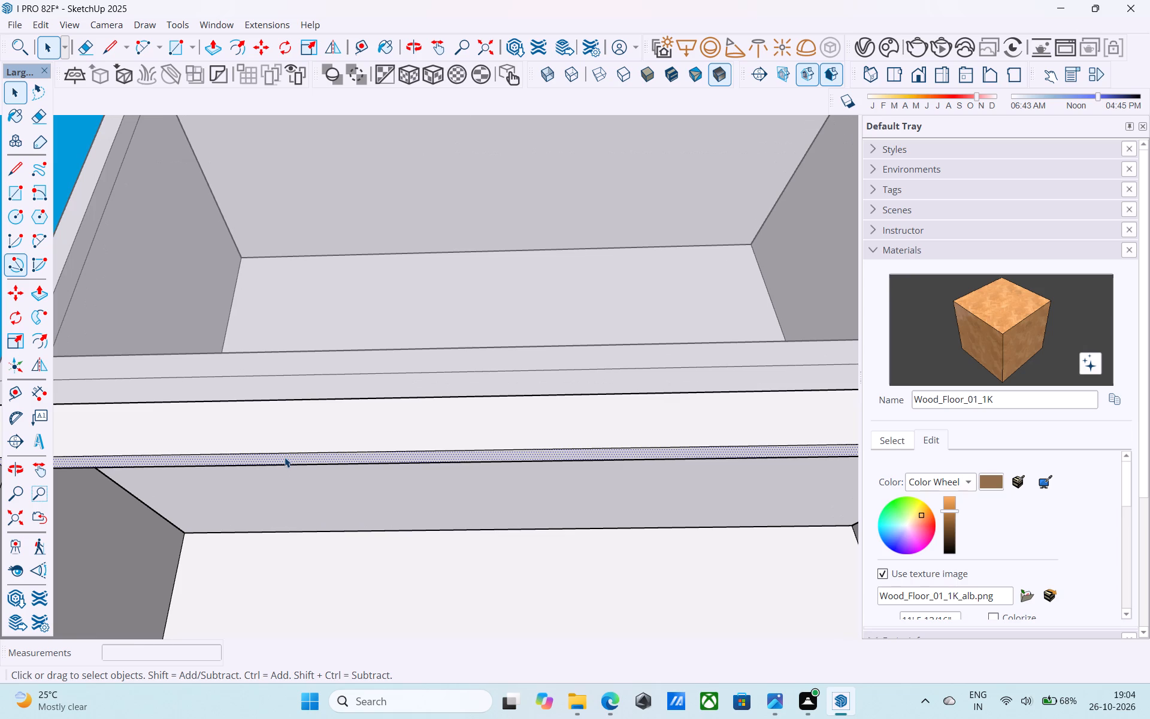
pyautogui.press('p')
pyautogui.click(285, 457)
pyautogui.click(340, 361)
pyautogui.press('space')
pyautogui.scroll(-5, 343, 400)
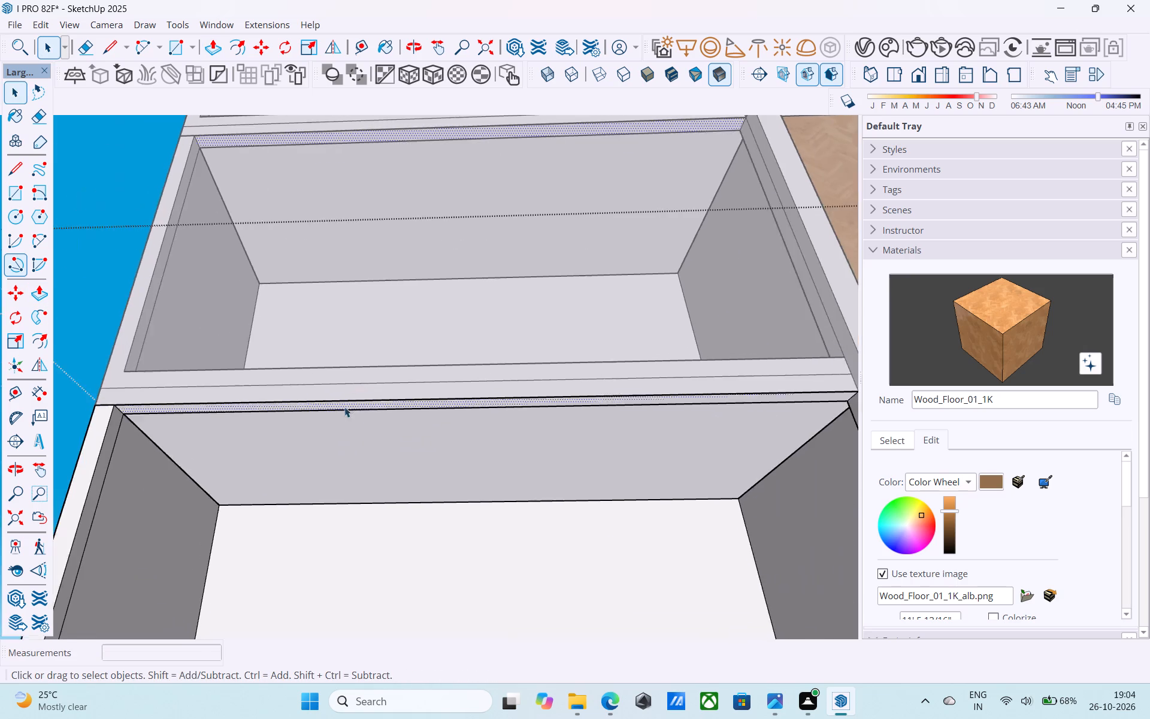
# Examine the enlarged openings, side wall and strip across the storeys from the front and the side.
pyautogui.scroll(-11, 346, 413)
pyautogui.moveTo(346, 407); pyautogui.dragTo(383, 609, button='middle')
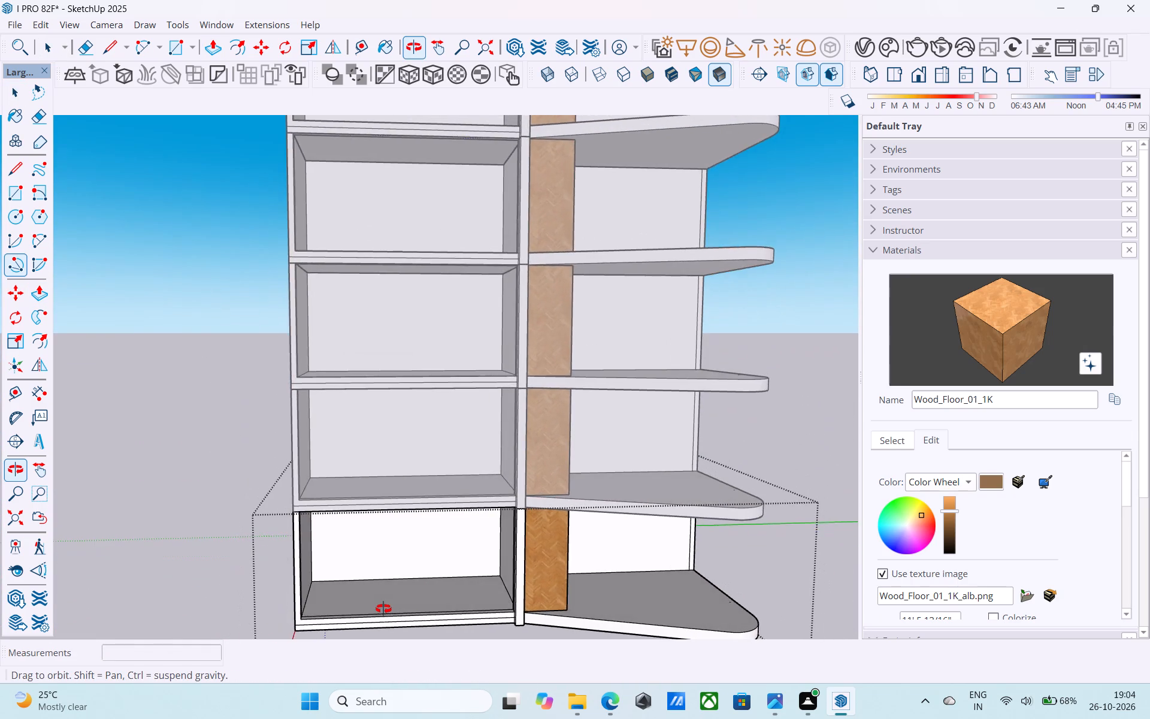
pyautogui.moveTo(383, 609); pyautogui.dragTo(386, 606, button='middle')
pyautogui.scroll(6, 383, 609)
pyautogui.moveTo(386, 605); pyautogui.dragTo(404, 473, button='middle')
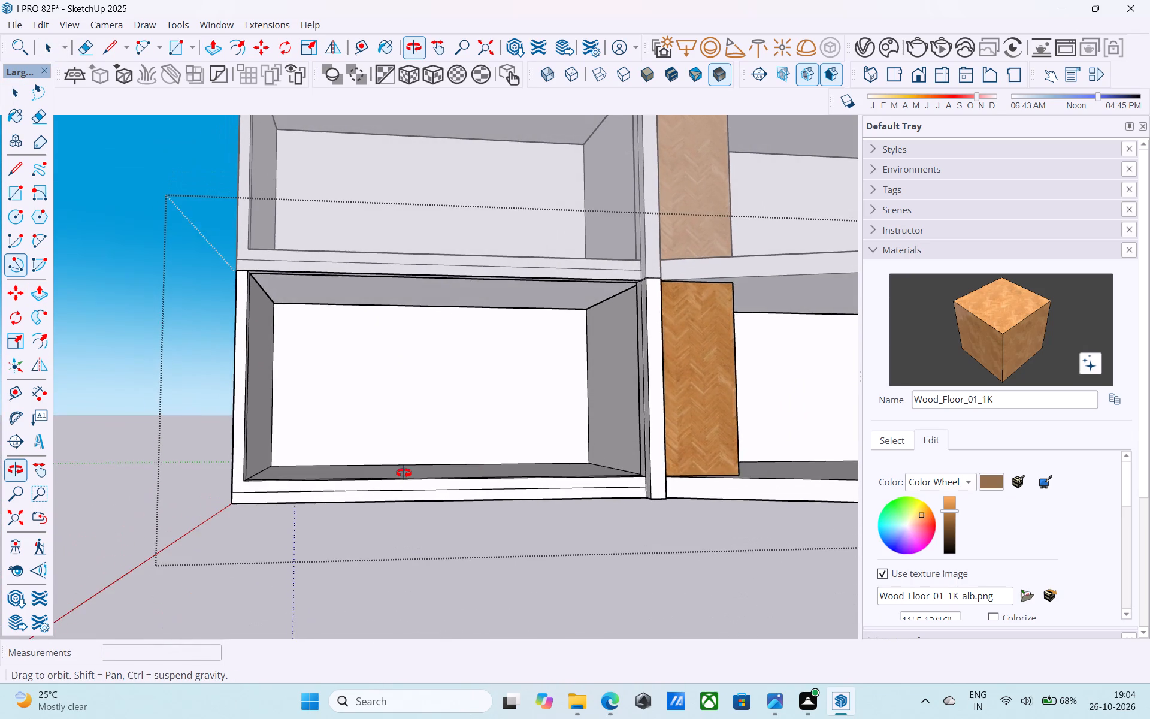
pyautogui.moveTo(404, 473); pyautogui.dragTo(597, 504, button='middle')
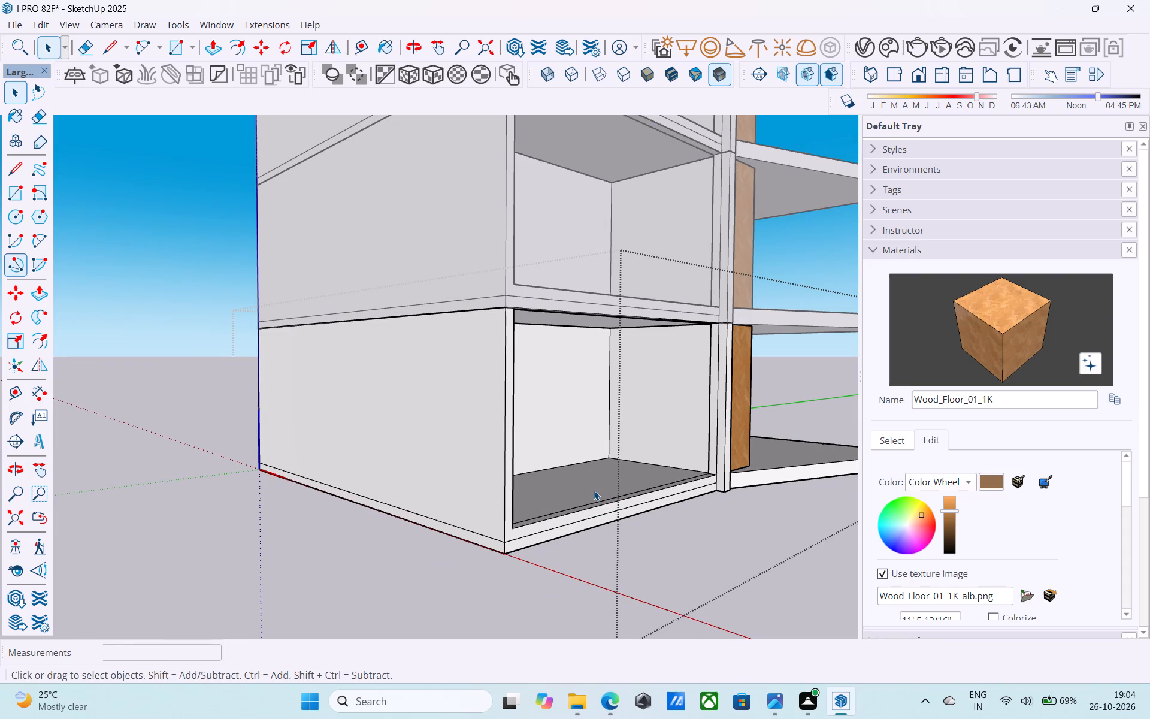
pyautogui.scroll(-5, 606, 466)
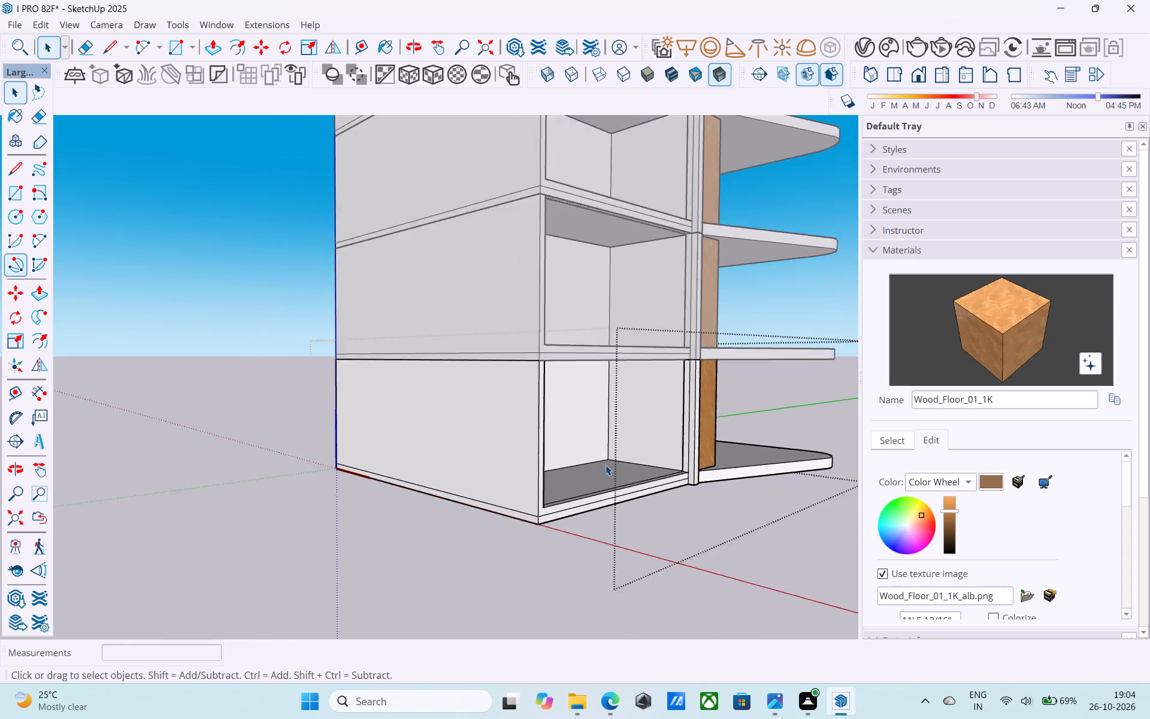
pyautogui.moveTo(606, 464); pyautogui.dragTo(516, 477, button='middle')
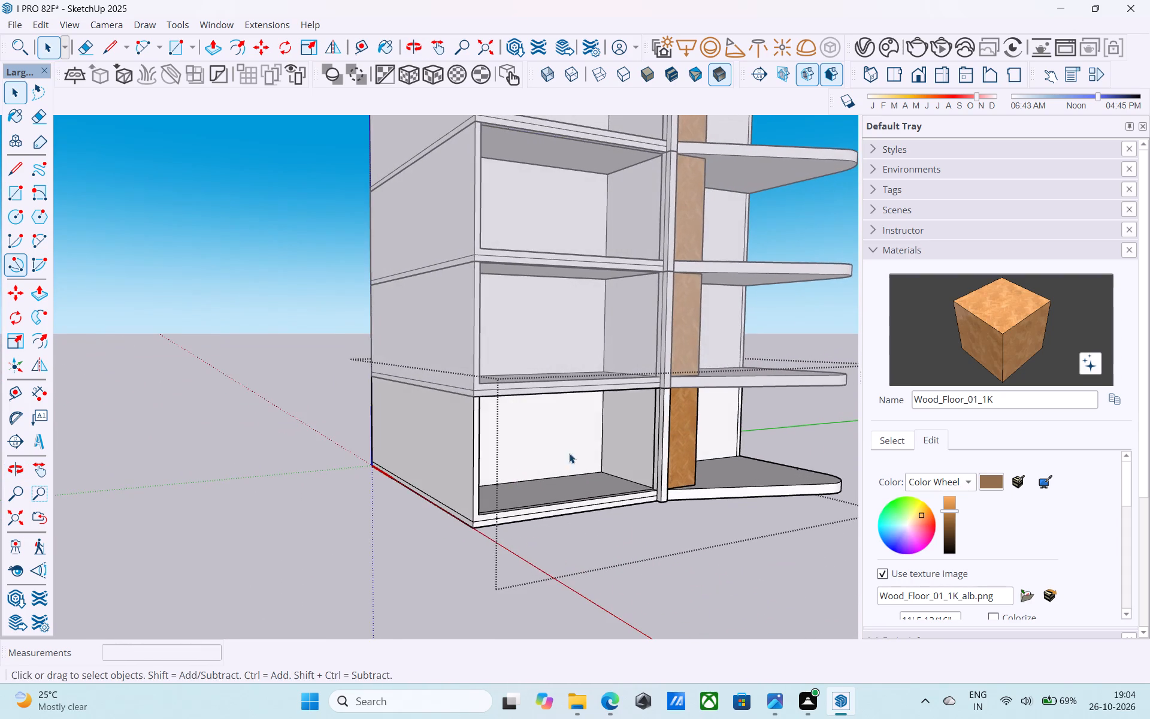
pyautogui.scroll(-5, 628, 436)
pyautogui.moveTo(628, 435); pyautogui.dragTo(601, 391, button='middle')
pyautogui.moveTo(562, 419); pyautogui.dragTo(349, 463, button='middle')
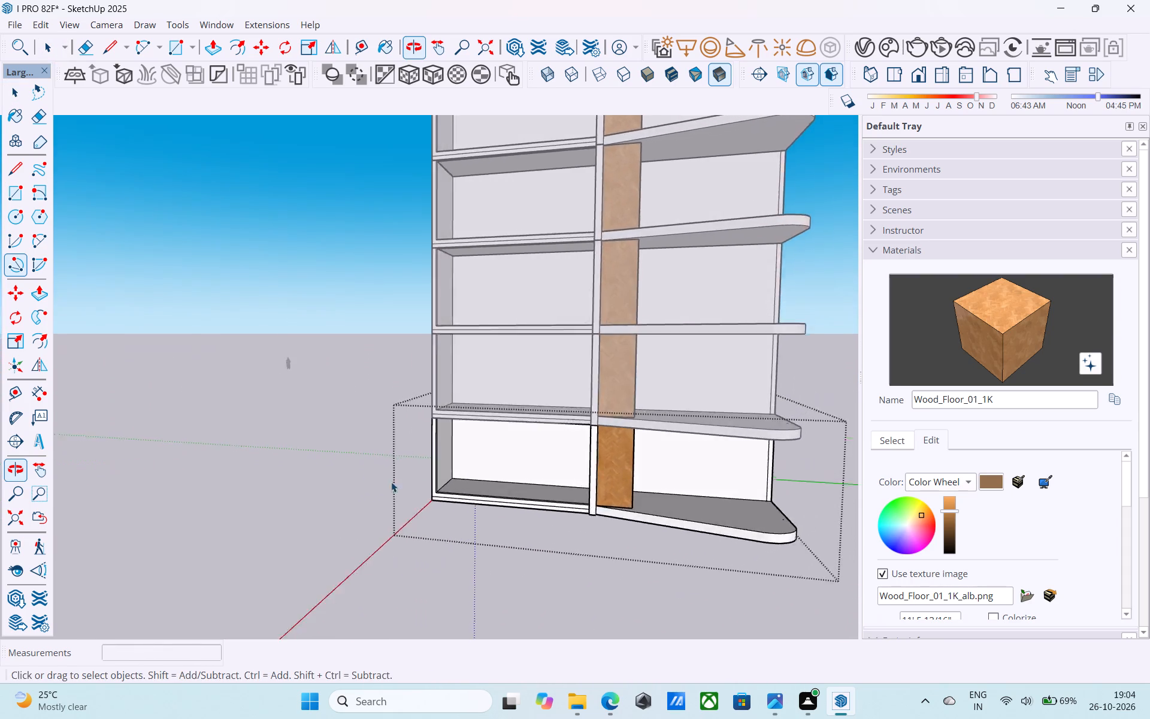
pyautogui.scroll(6, 441, 480)
pyautogui.scroll(-5, 446, 467)
pyautogui.moveTo(416, 486); pyautogui.dragTo(795, 513, button='middle')
pyautogui.moveTo(492, 540); pyautogui.dragTo(509, 536, button='middle')
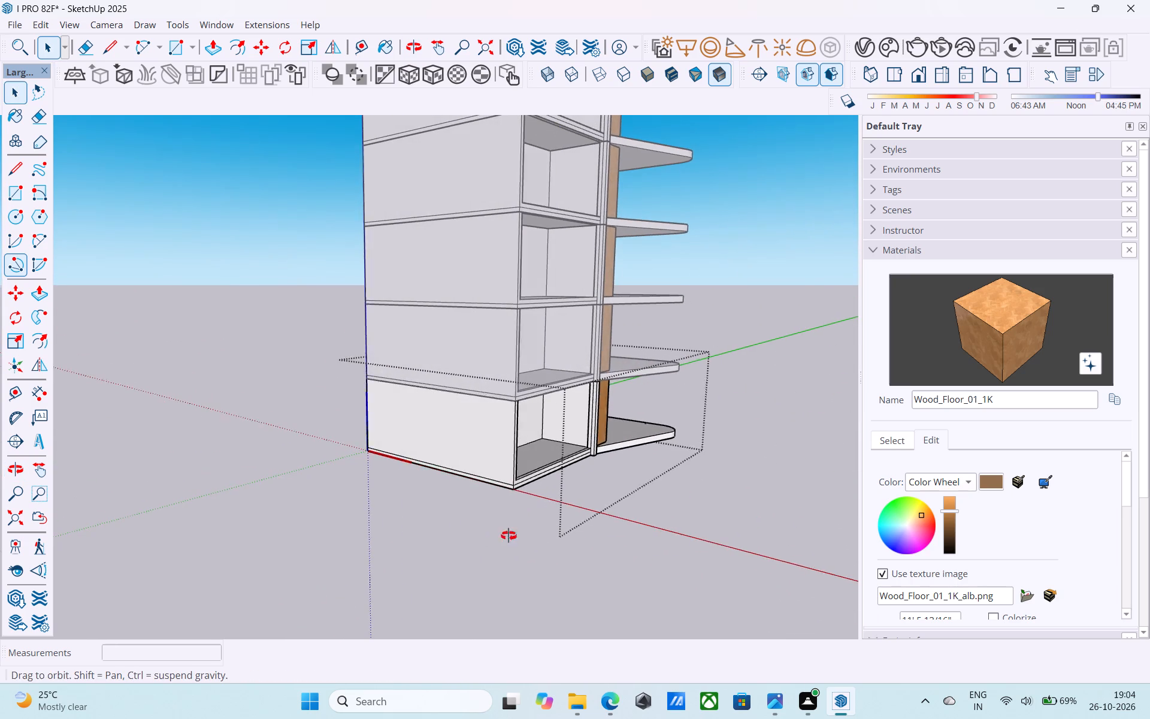
pyautogui.moveTo(509, 536); pyautogui.dragTo(702, 504, button='middle')
pyautogui.scroll(4, 576, 482)
pyautogui.moveTo(556, 410); pyautogui.dragTo(300, 456, button='middle')
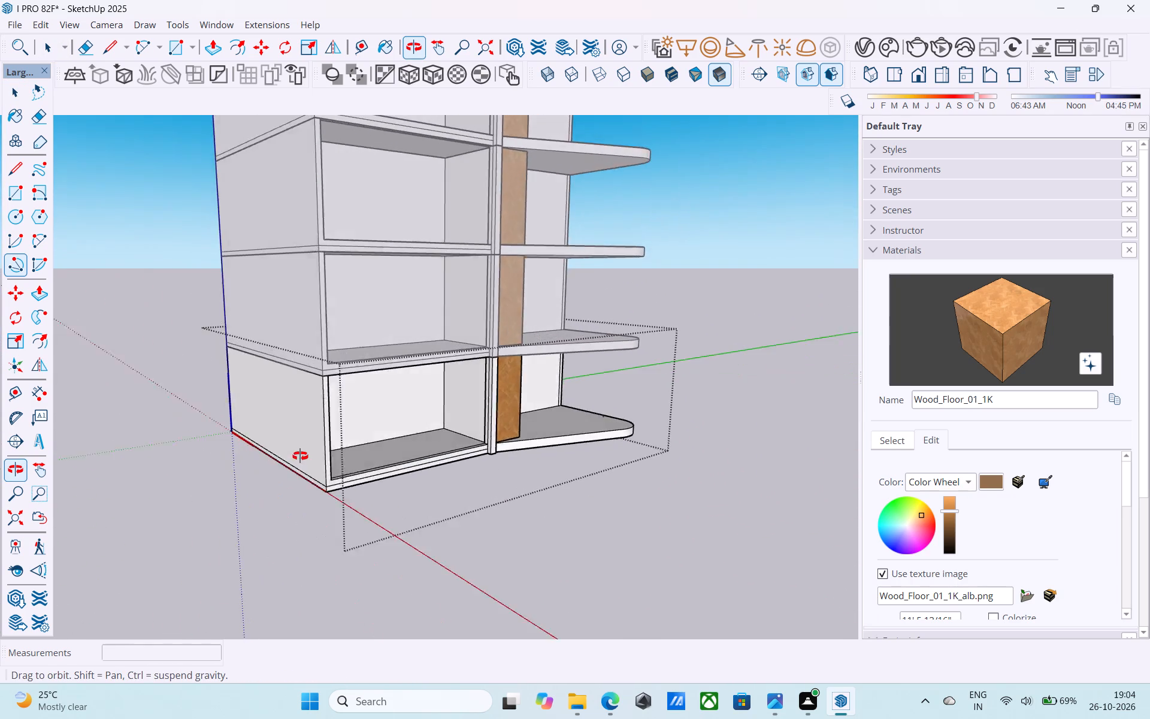
pyautogui.moveTo(300, 456); pyautogui.dragTo(102, 500, button='middle')
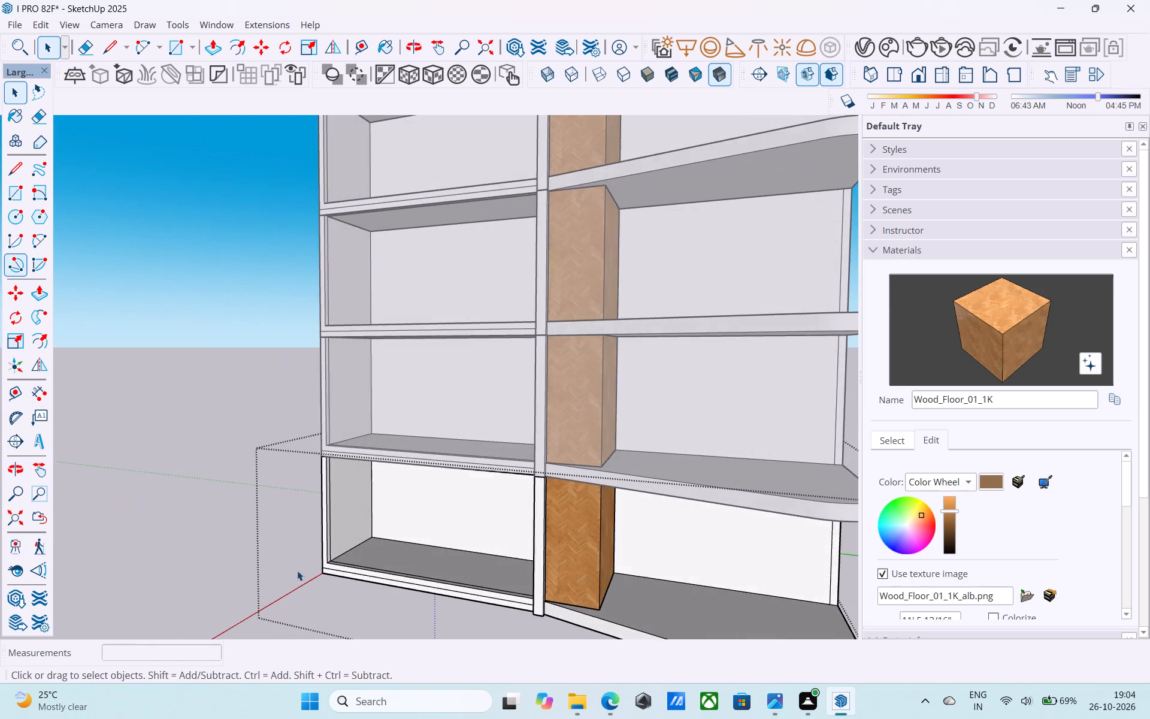
# Place a horizontal guide 3' above the floor on the inner face of the bottom storey's side wall.
pyautogui.moveTo(294, 569); pyautogui.dragTo(241, 567, button='middle')
pyautogui.scroll(10, 321, 543)
pyautogui.press('t')
pyautogui.click(338, 562)
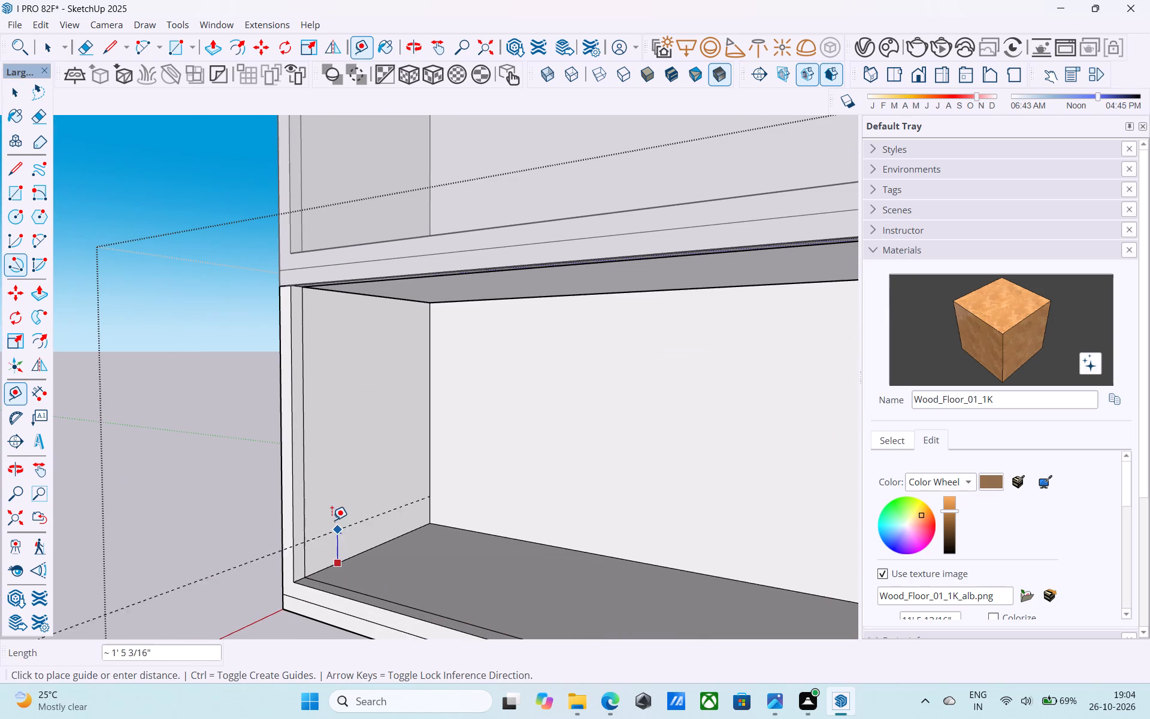
pyautogui.write("3'")
pyautogui.press('Return')
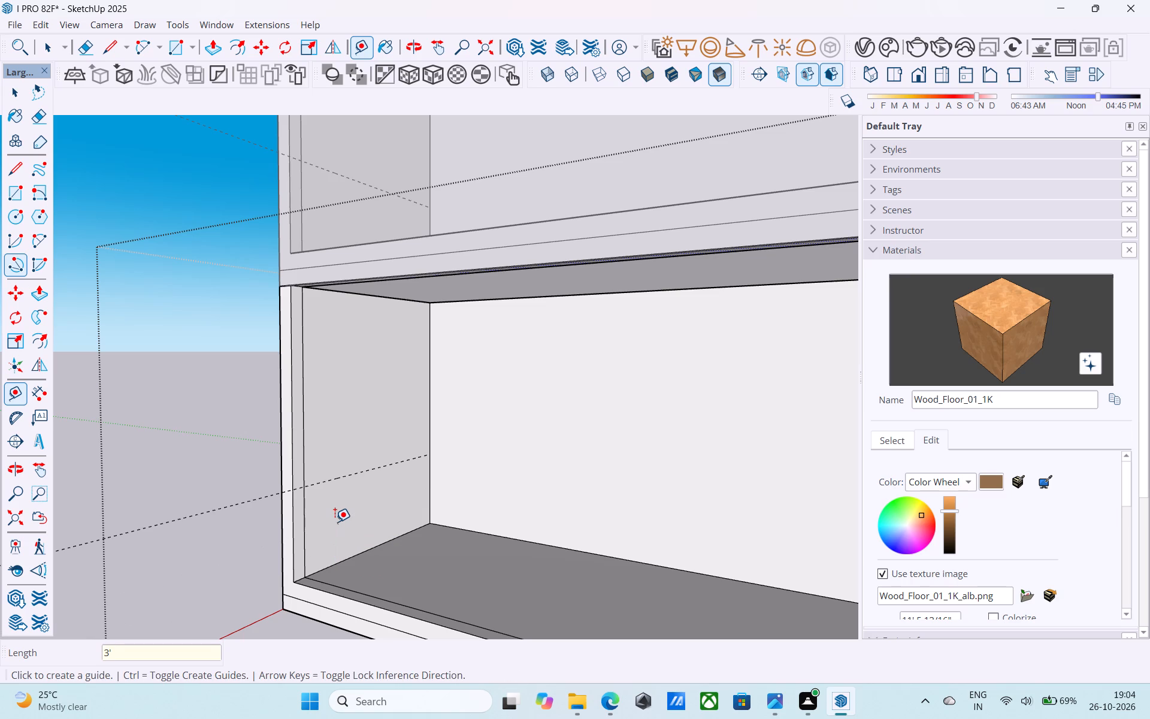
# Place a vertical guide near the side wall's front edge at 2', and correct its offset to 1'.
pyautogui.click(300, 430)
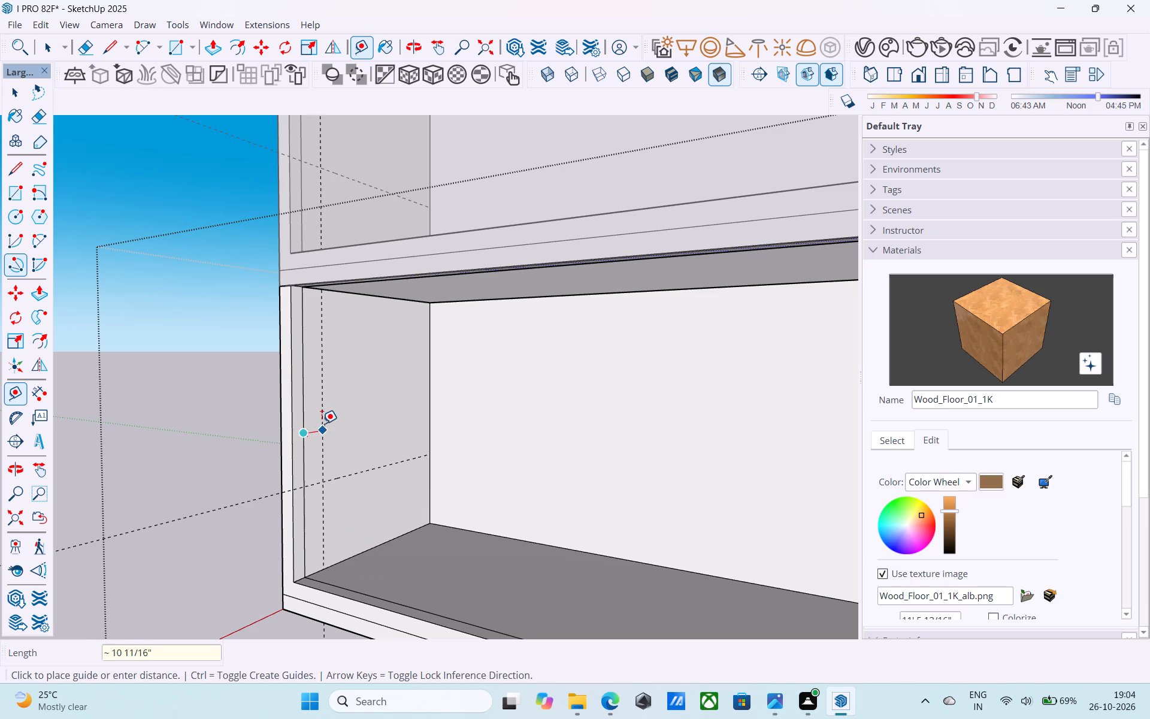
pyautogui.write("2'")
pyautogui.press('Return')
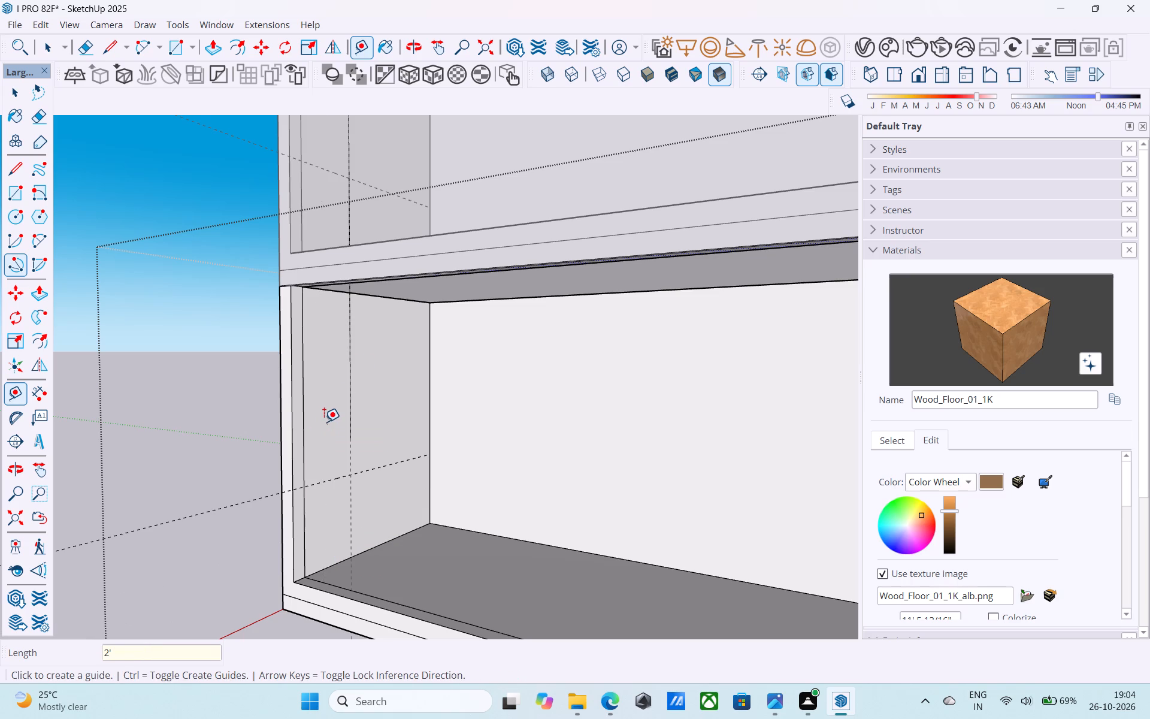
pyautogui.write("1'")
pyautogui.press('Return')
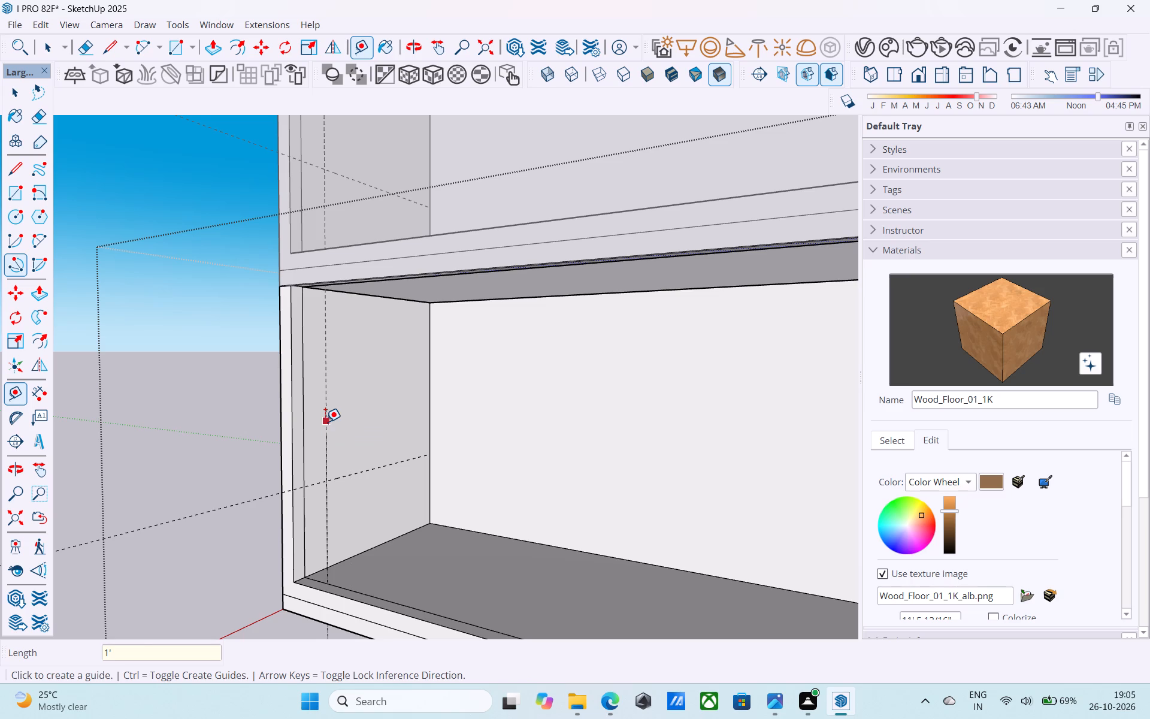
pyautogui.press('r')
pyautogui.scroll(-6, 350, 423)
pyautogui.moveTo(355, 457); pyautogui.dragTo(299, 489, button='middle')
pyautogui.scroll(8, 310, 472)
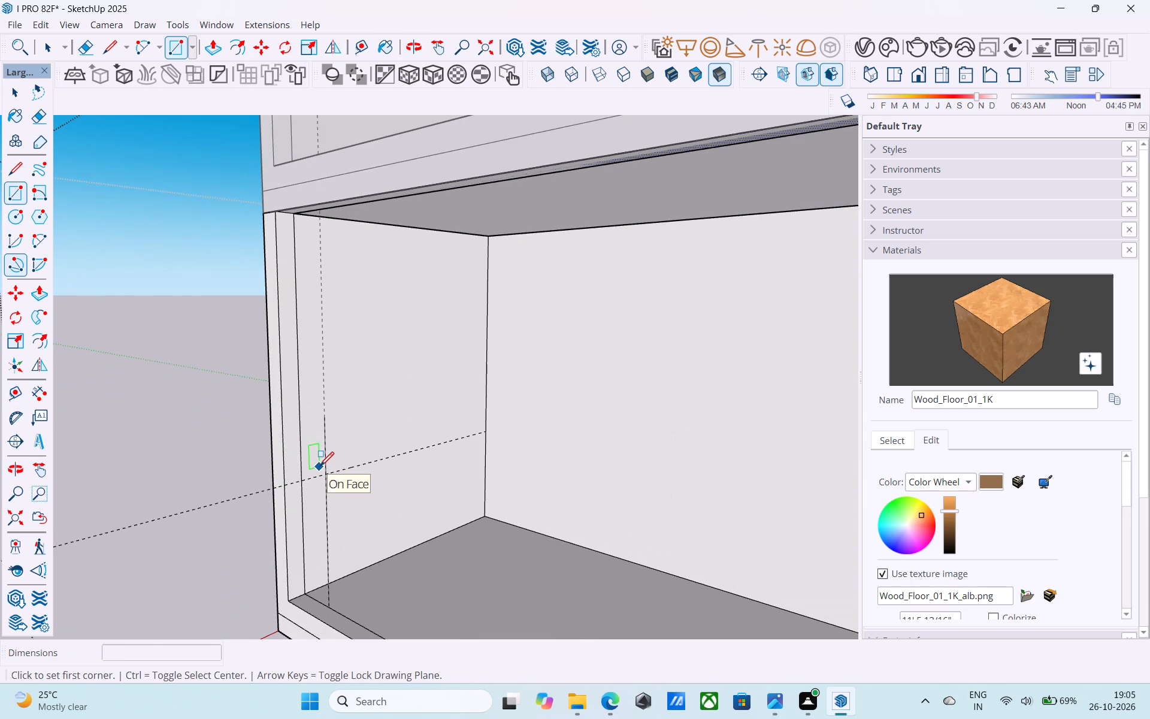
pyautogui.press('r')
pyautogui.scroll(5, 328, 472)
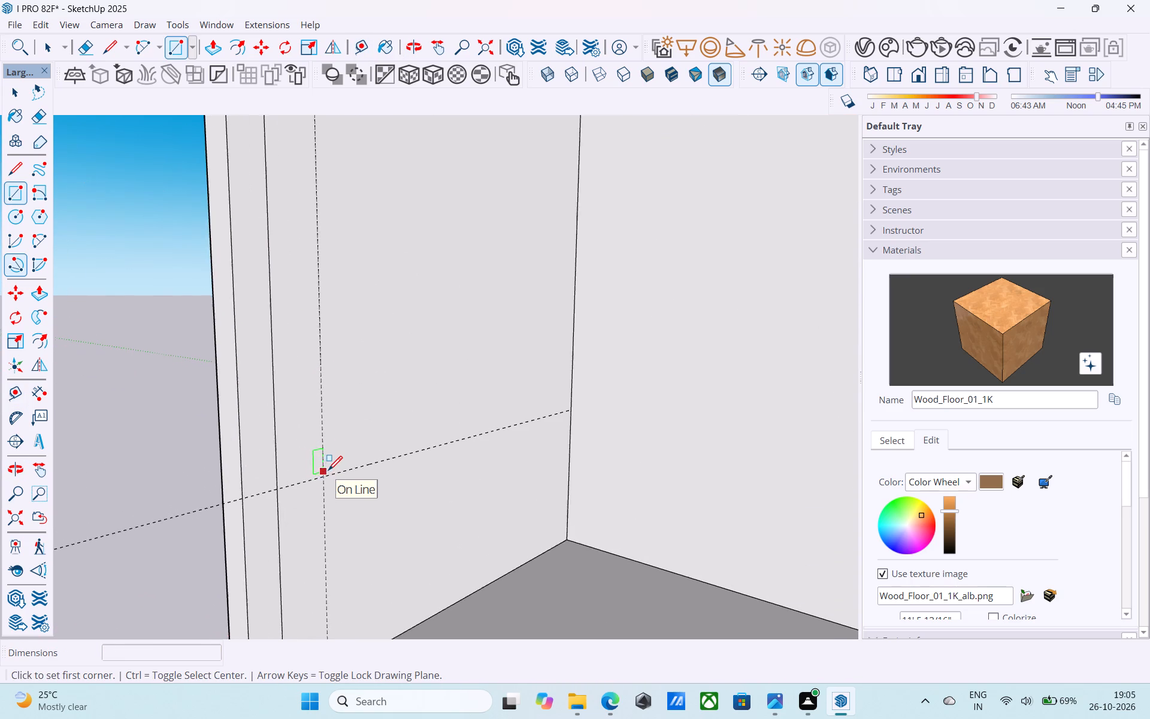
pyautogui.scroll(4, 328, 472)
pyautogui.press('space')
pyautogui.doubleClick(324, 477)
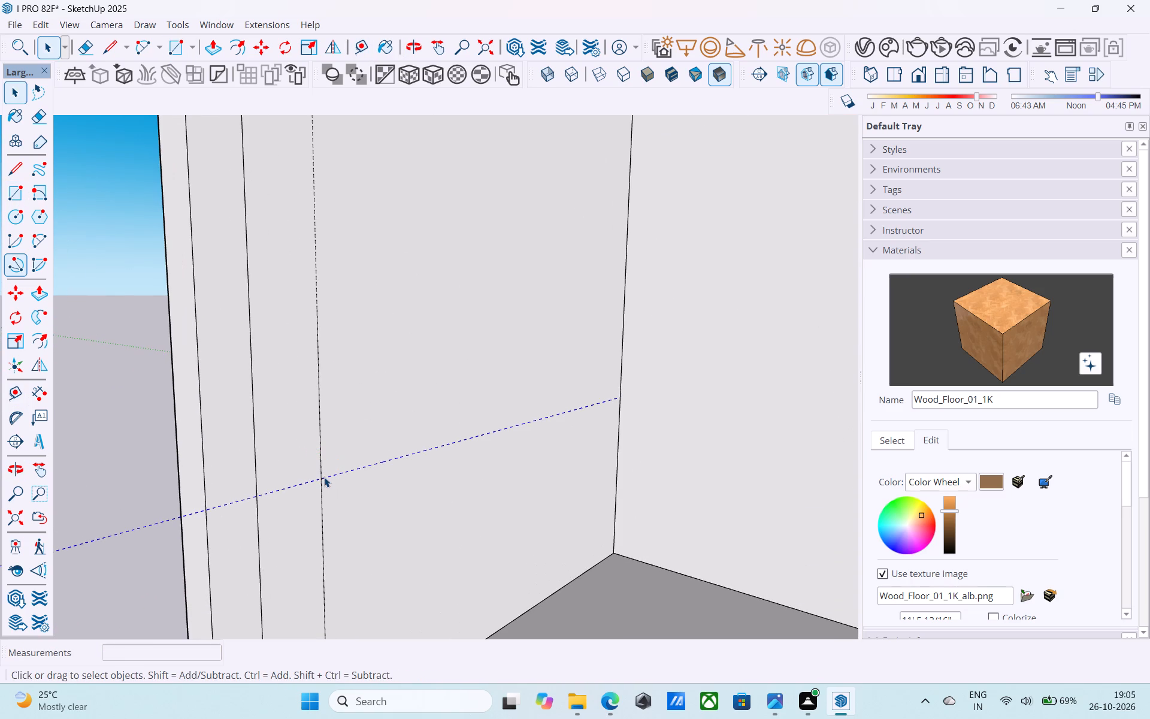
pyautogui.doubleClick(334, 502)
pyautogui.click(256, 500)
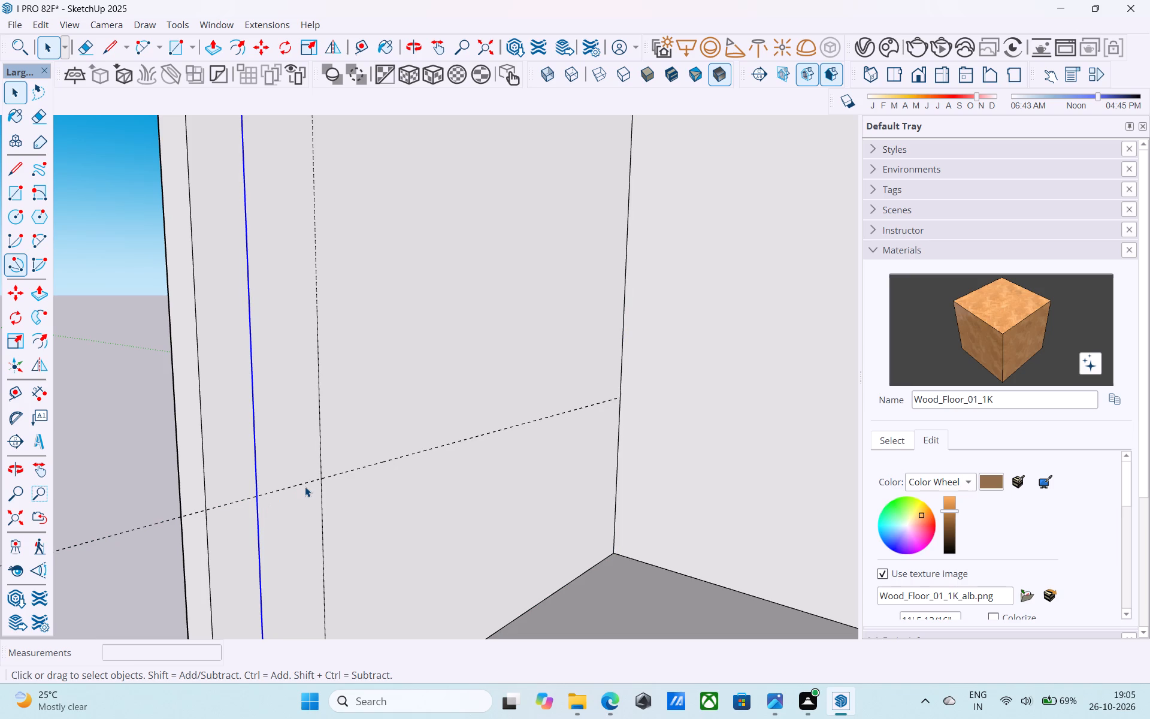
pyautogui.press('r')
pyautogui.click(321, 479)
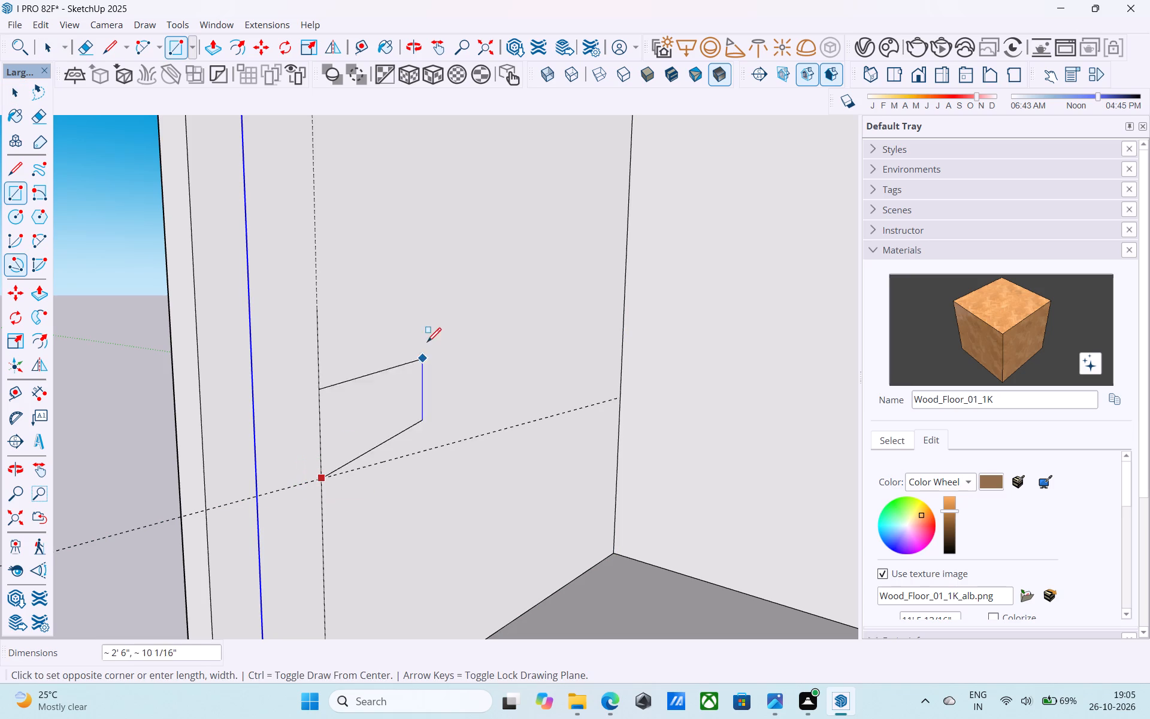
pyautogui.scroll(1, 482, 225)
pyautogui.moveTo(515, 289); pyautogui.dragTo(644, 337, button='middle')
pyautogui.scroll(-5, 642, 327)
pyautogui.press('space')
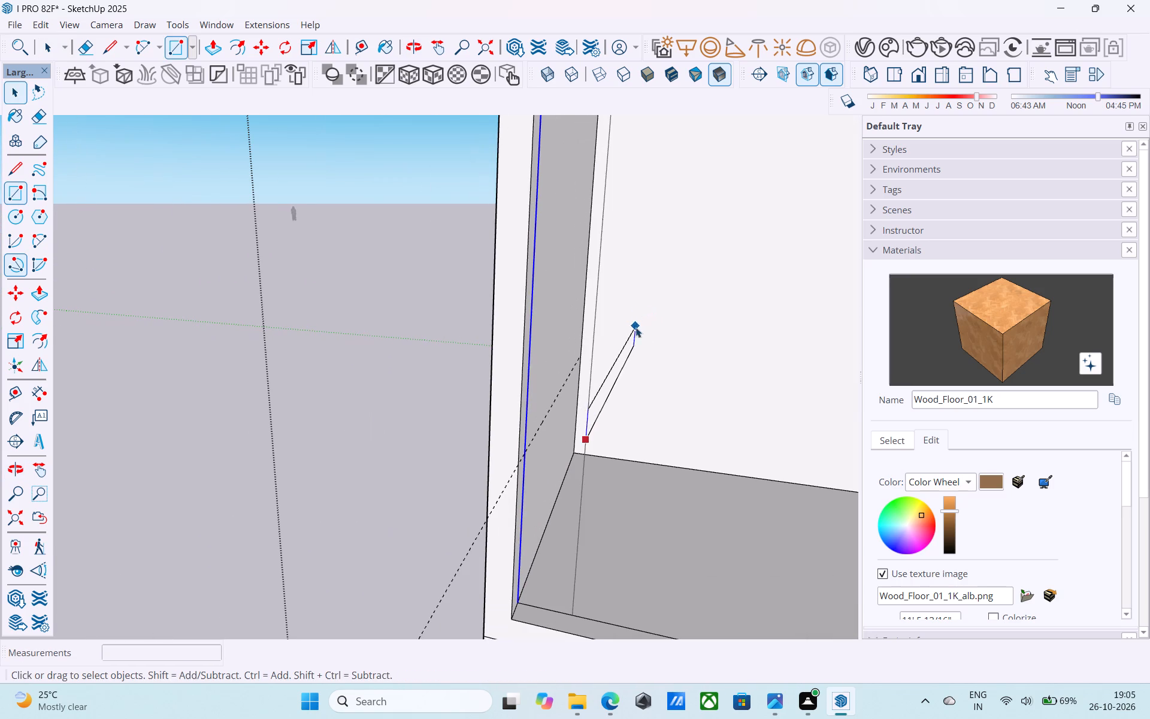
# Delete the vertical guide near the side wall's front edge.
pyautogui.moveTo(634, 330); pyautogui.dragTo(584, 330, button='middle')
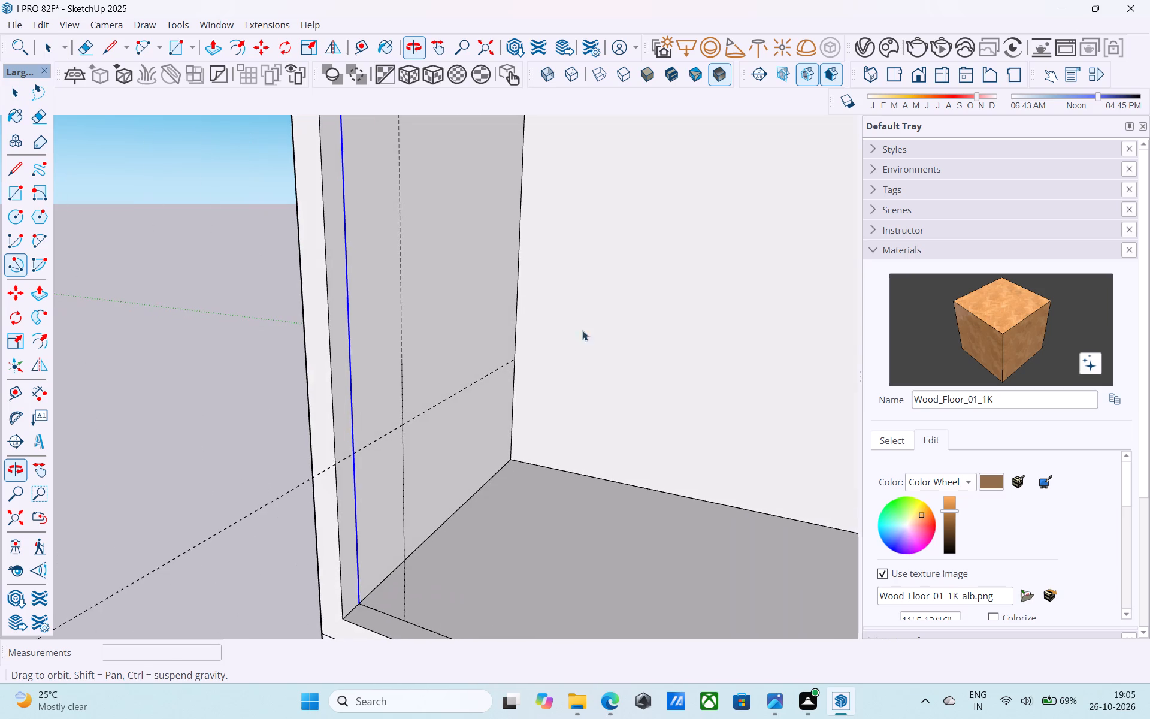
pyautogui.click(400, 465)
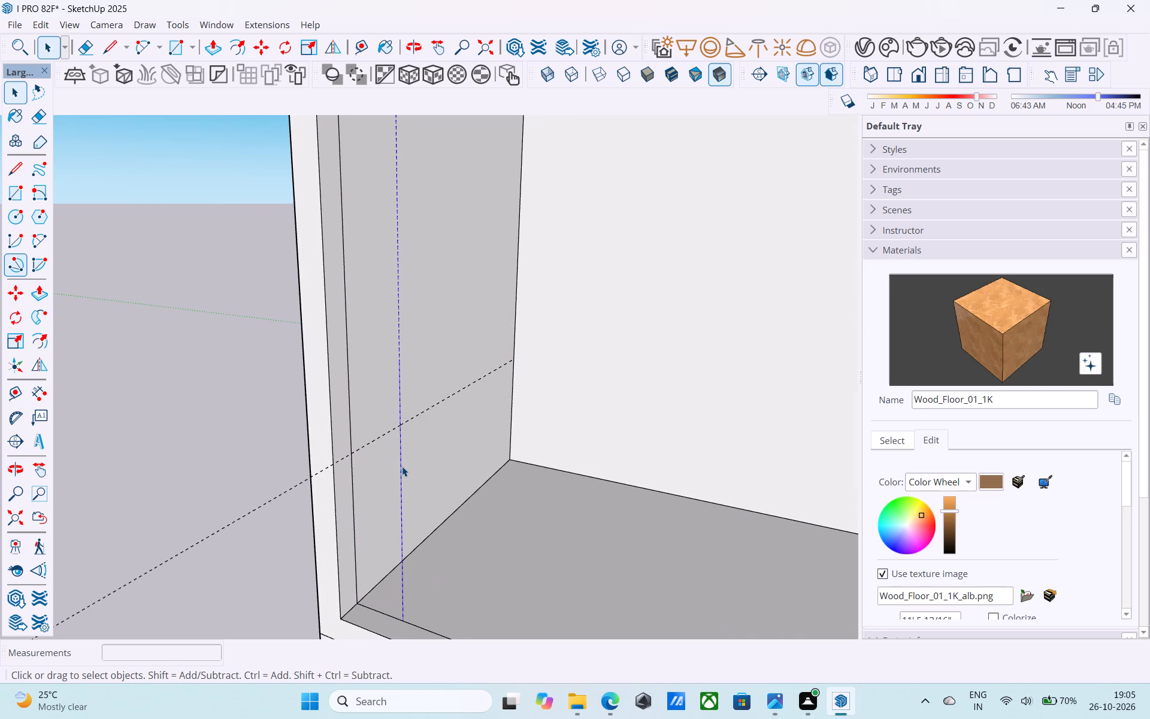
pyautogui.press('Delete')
# Place a vertical guide on the side wall's inner face, 1' in from its front edge.
pyautogui.press('t')
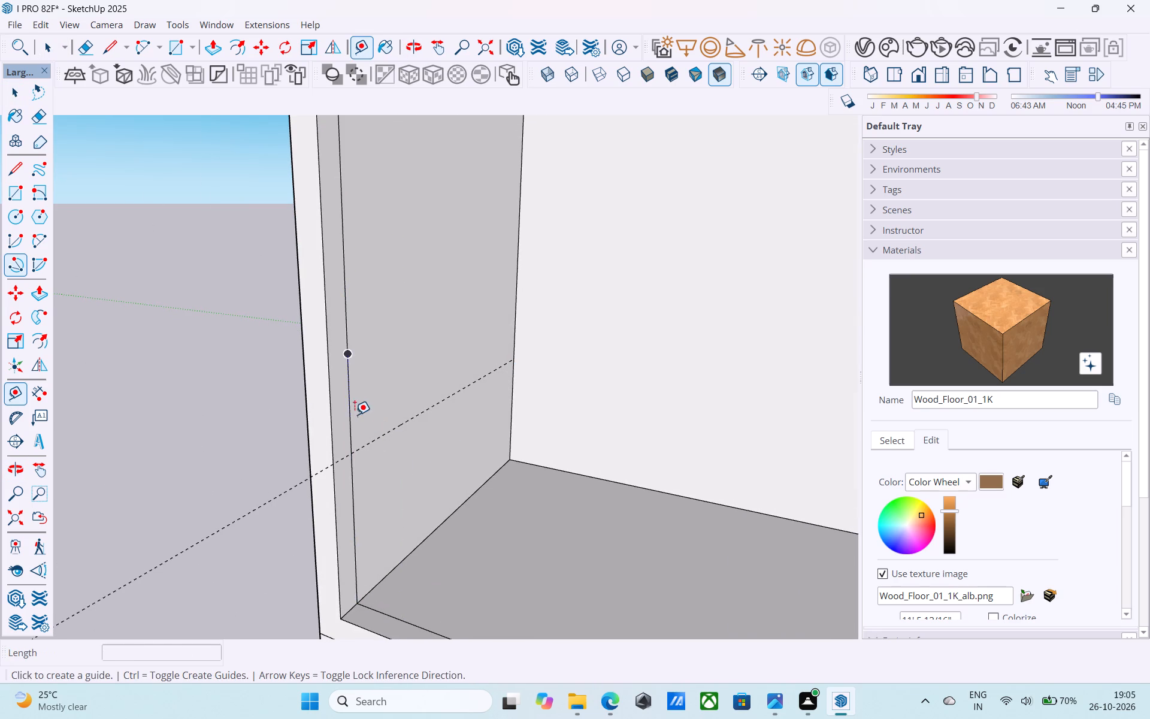
pyautogui.click(349, 410)
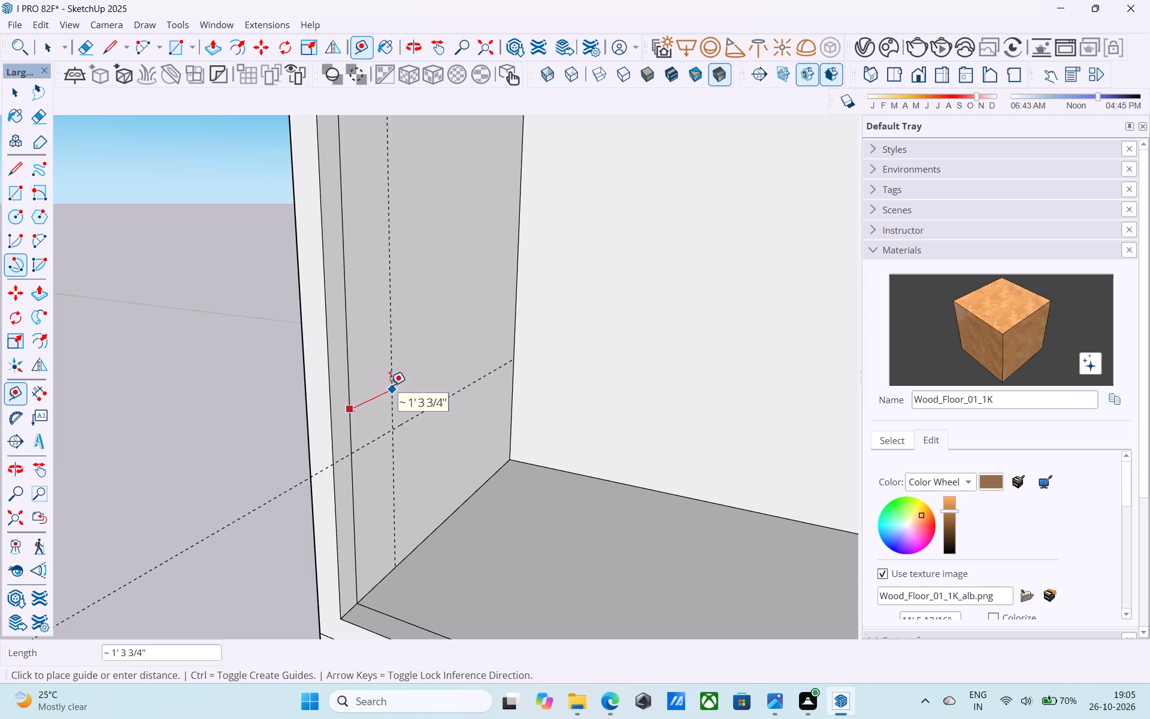
pyautogui.write("1'")
pyautogui.press('Return')
# Draw a 4' by 3' rectangle on the side wall's inner face, starting where the two guides cross.
pyautogui.press('r')
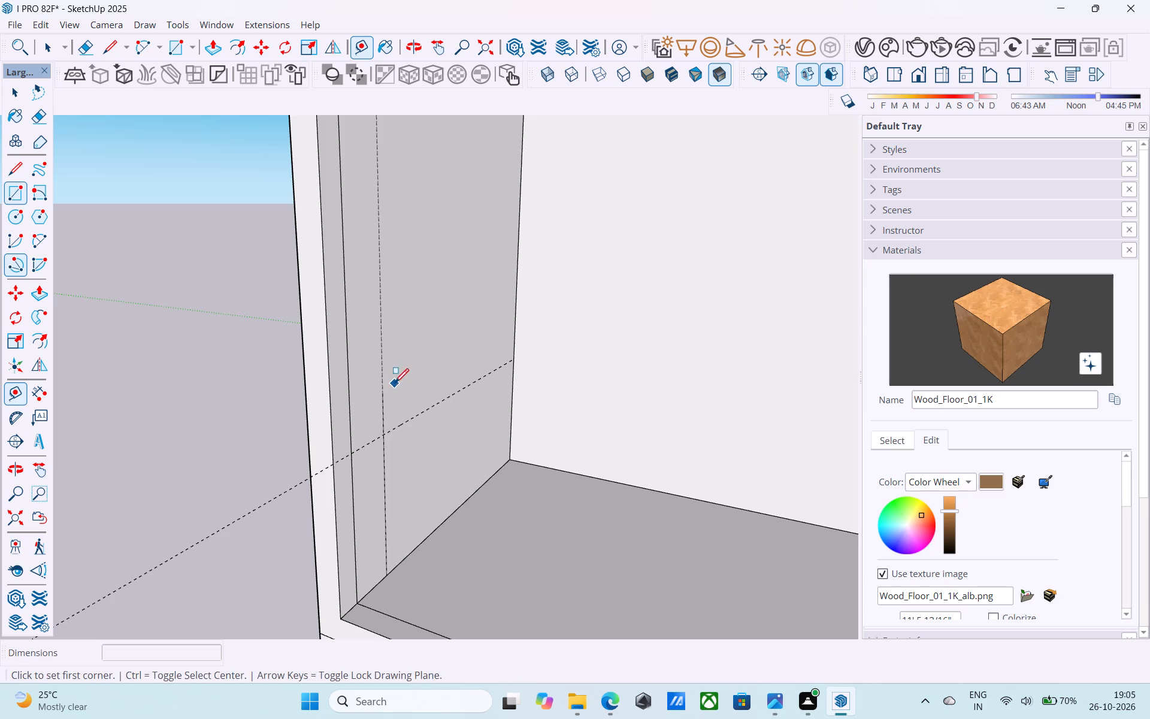
pyautogui.middleClick(392, 400)
pyautogui.click(386, 434)
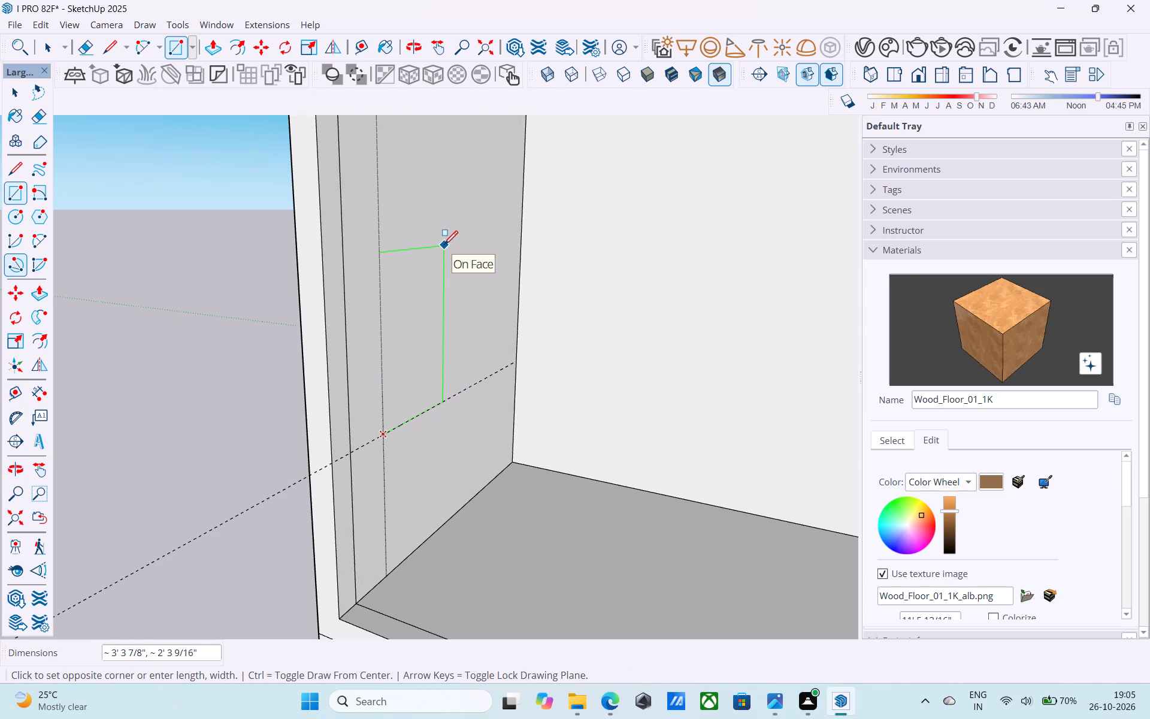
pyautogui.write("4',3'")
pyautogui.press('Return')
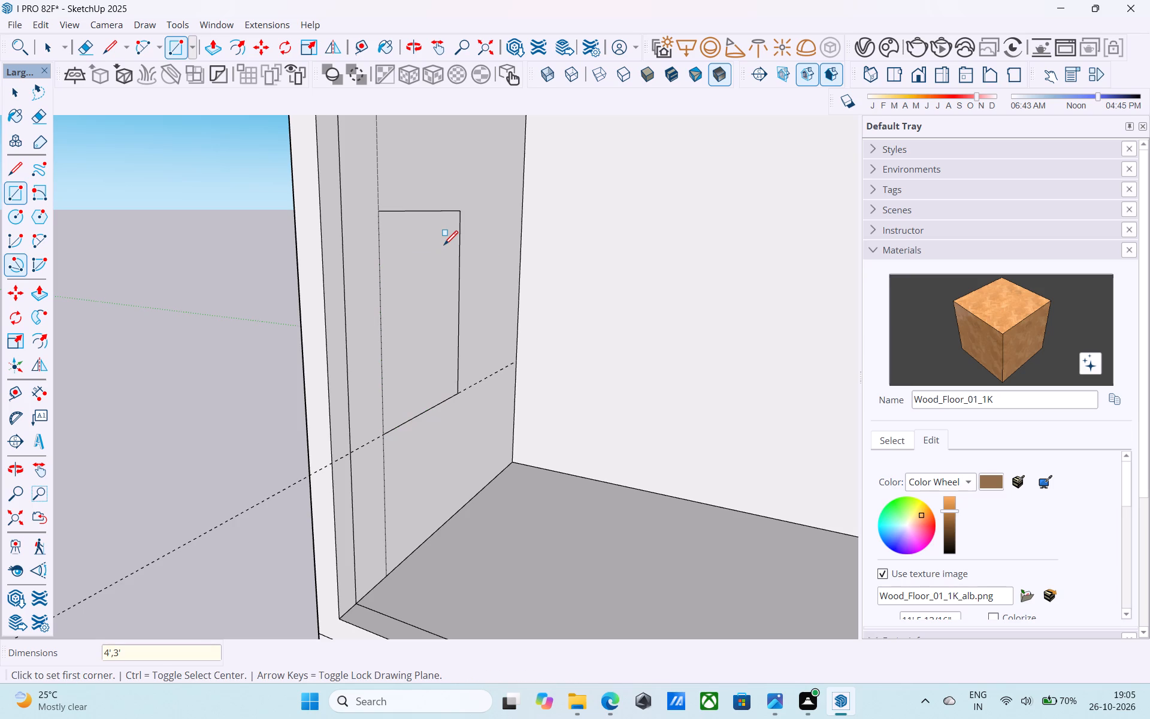
# Offset the outline of the window rectangle on the side wall's inner face 3" inward.
pyautogui.moveTo(447, 241); pyautogui.dragTo(377, 251, button='middle')
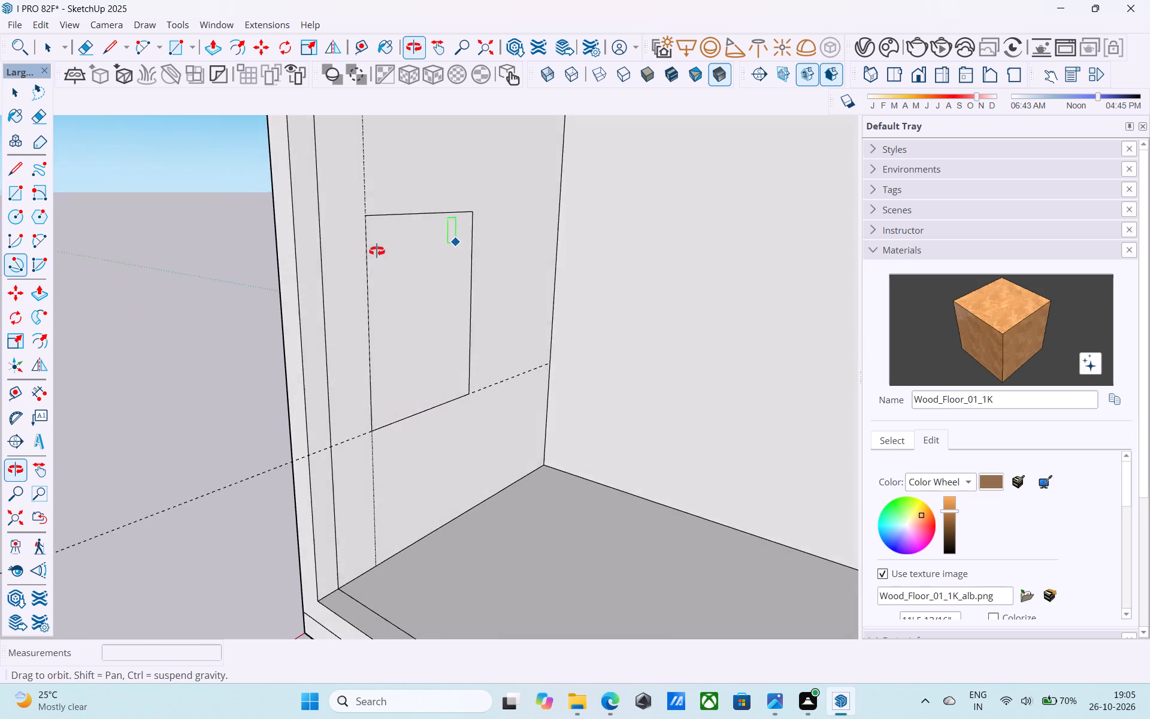
pyautogui.moveTo(377, 251); pyautogui.dragTo(343, 249, button='middle')
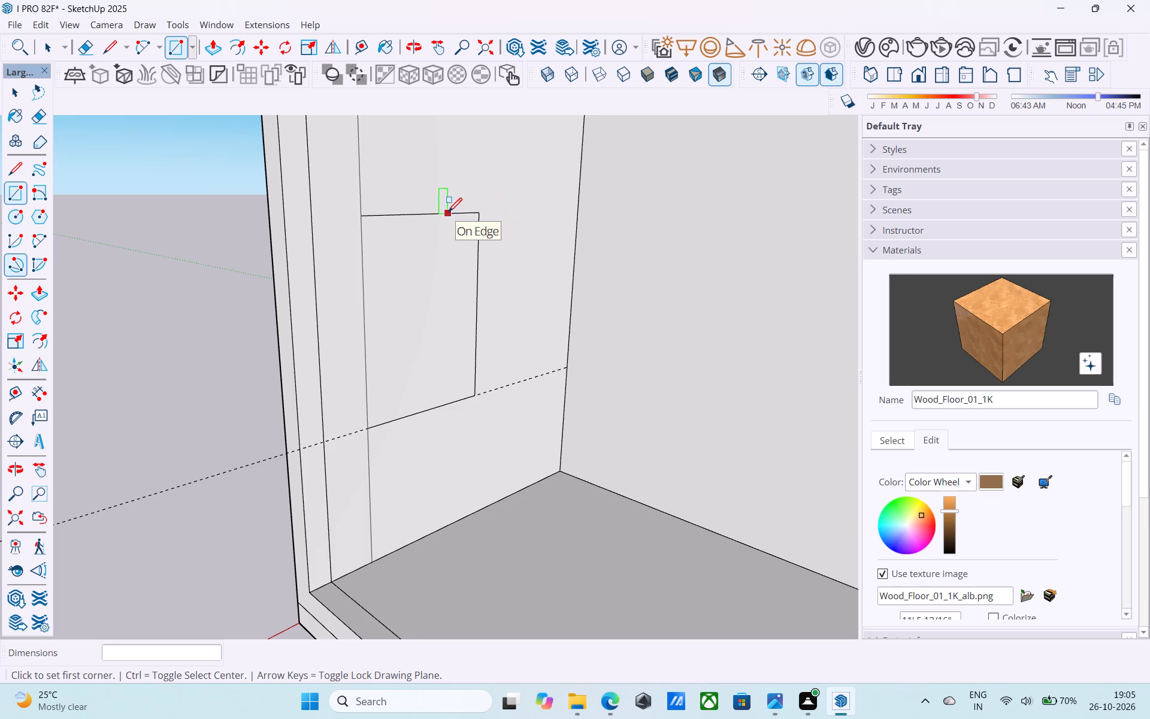
pyautogui.scroll(-4, 448, 213)
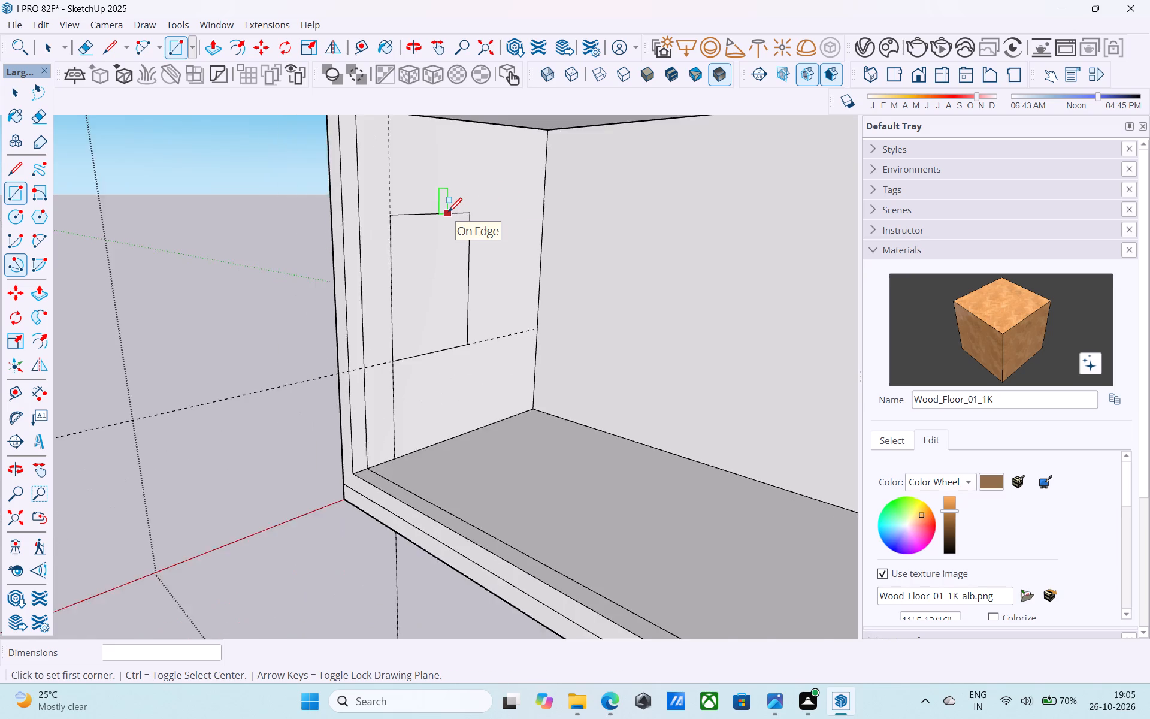
pyautogui.scroll(-2, 448, 213)
pyautogui.moveTo(446, 213); pyautogui.dragTo(507, 225, button='middle')
pyautogui.scroll(6, 507, 225)
pyautogui.scroll(-6, 507, 225)
pyautogui.scroll(-5, 353, 320)
pyautogui.scroll(5, 425, 285)
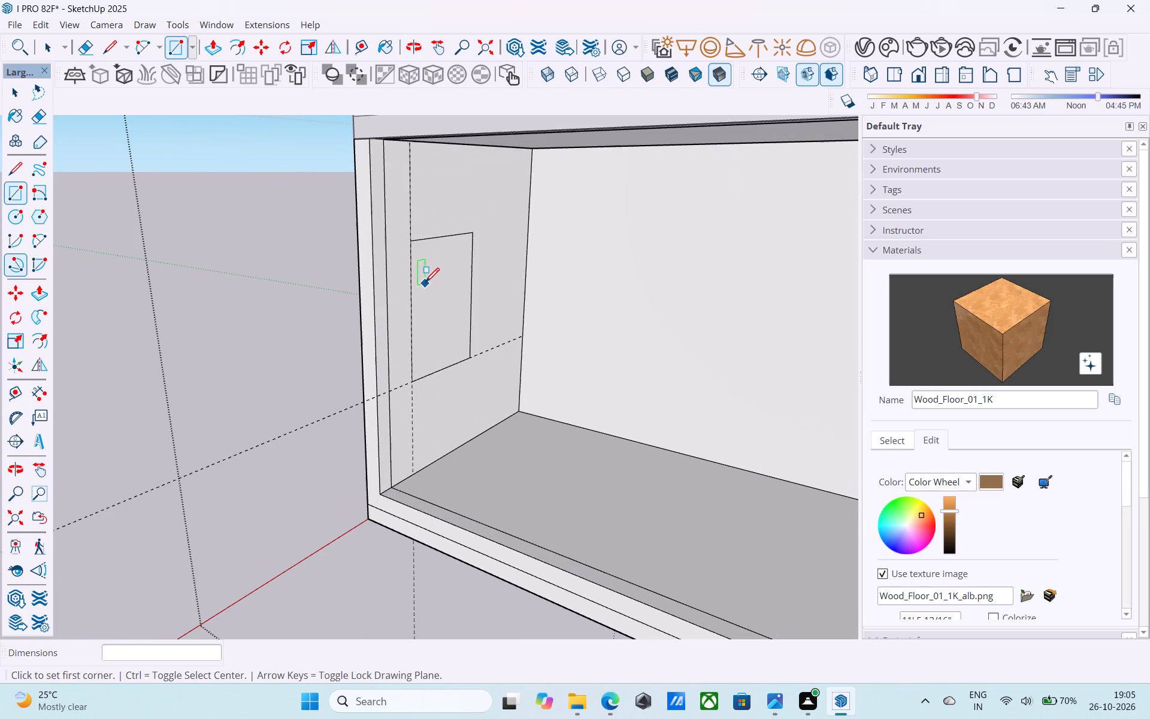
pyautogui.press('space')
pyautogui.click(434, 277)
pyautogui.press('f')
pyautogui.click(438, 279)
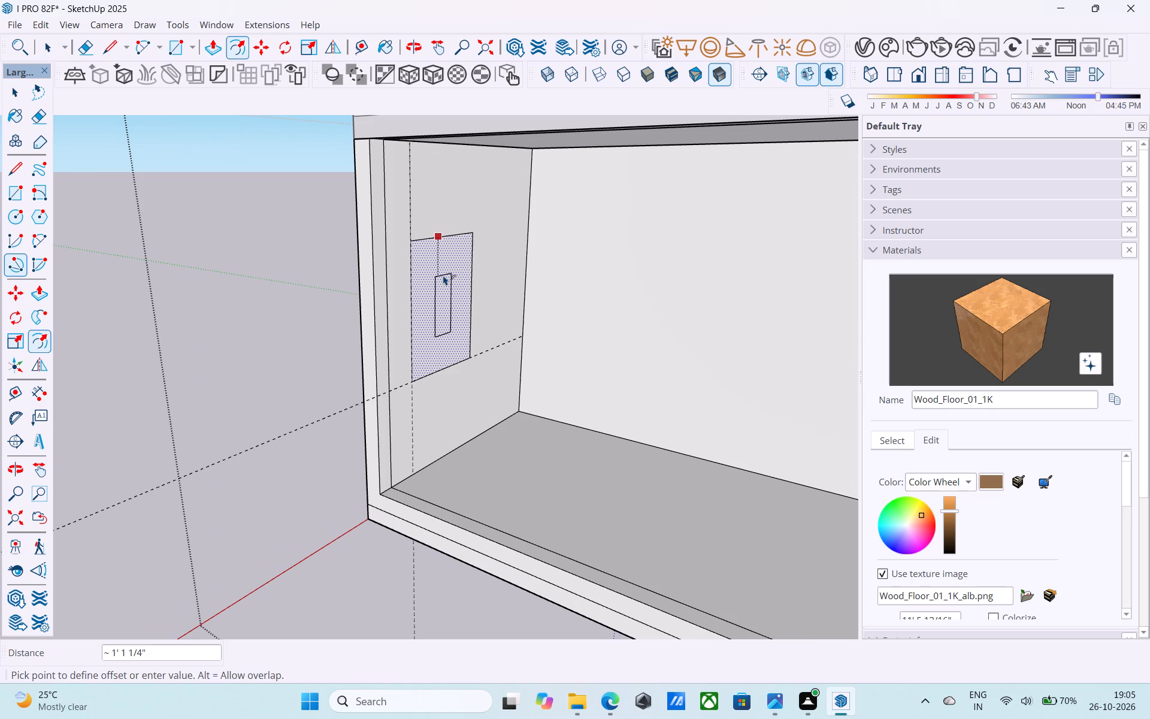
pyautogui.write('3"')
pyautogui.press('Return')
pyautogui.press('space')
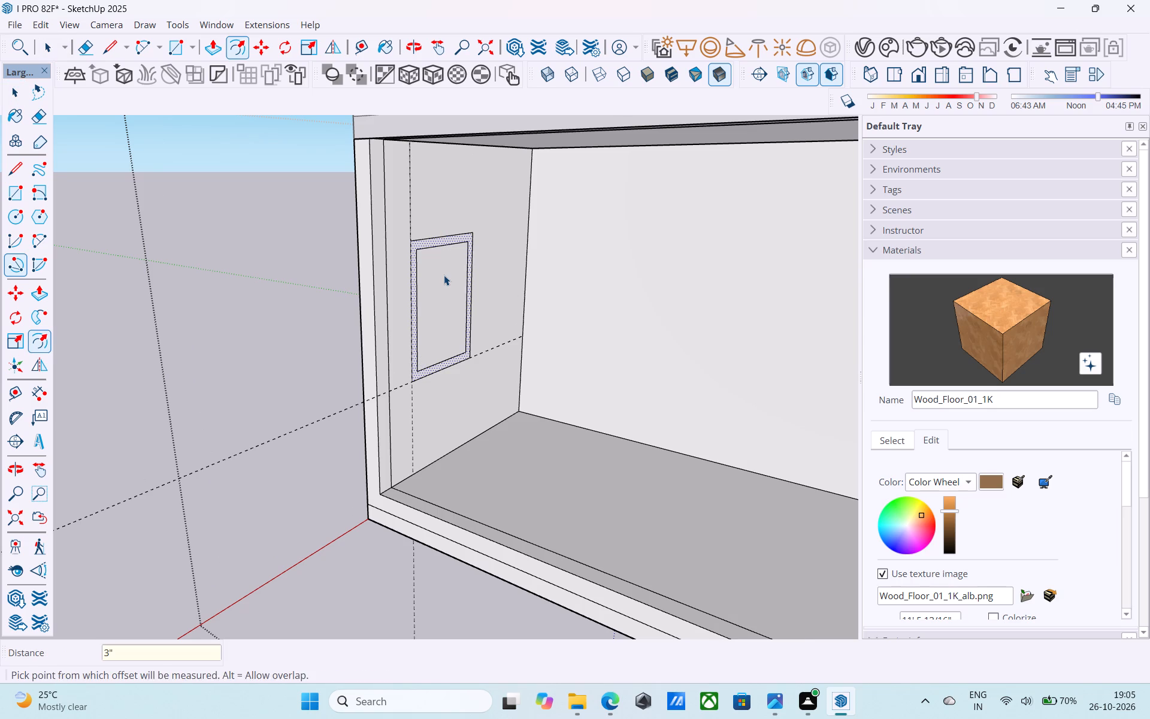
# Push the window's inner rectangle 6" through the side wall to cut the opening, leaving the 3" border in place.
pyautogui.scroll(-5, 406, 189)
pyautogui.scroll(1, 406, 191)
pyautogui.scroll(-2, 406, 191)
pyautogui.moveTo(404, 256); pyautogui.dragTo(674, 221, button='middle')
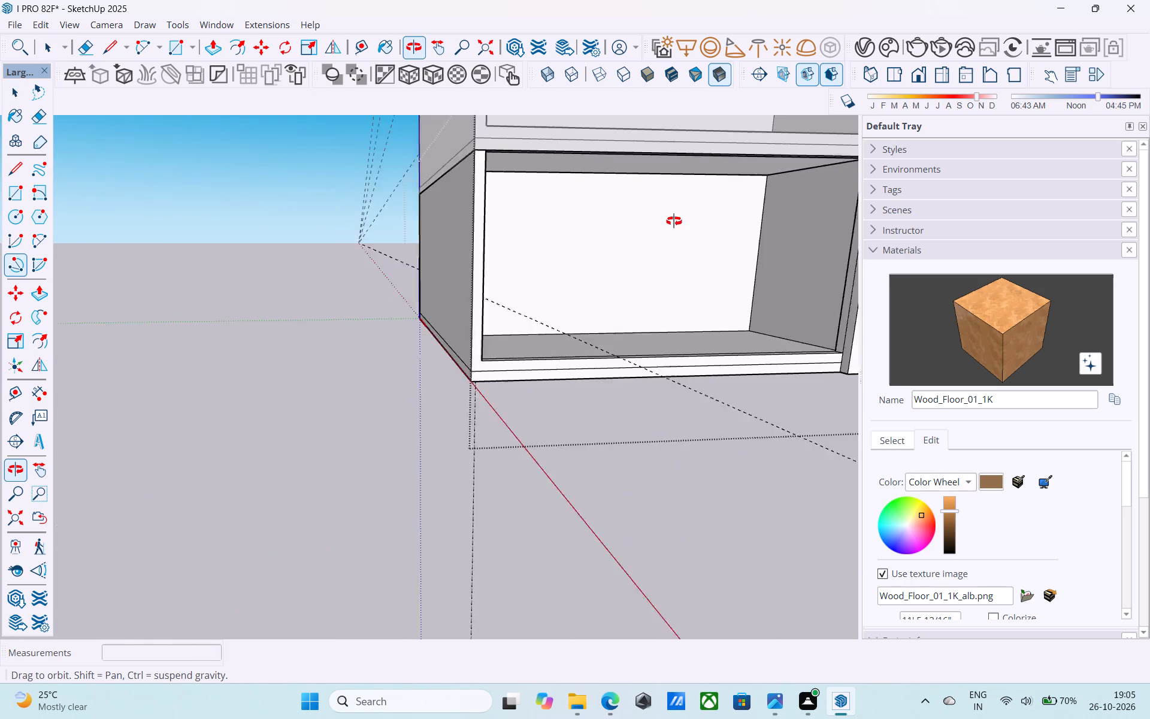
pyautogui.moveTo(674, 221); pyautogui.dragTo(705, 222, button='middle')
pyautogui.moveTo(388, 303); pyautogui.dragTo(222, 303, button='middle')
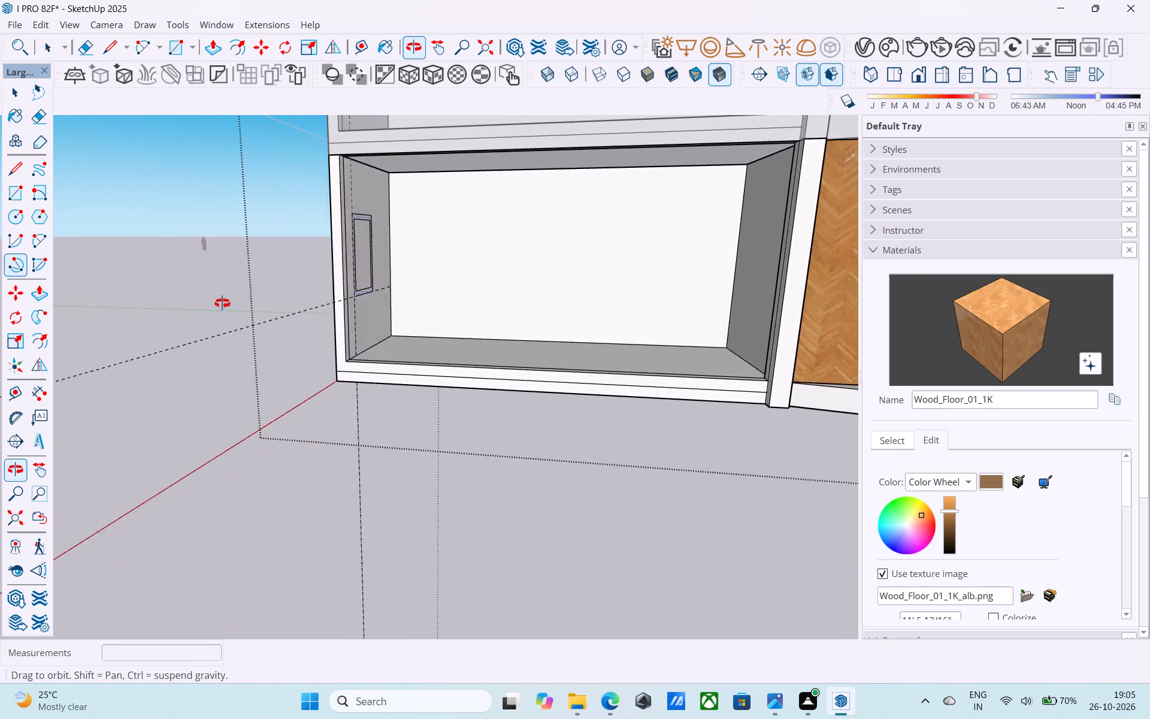
pyautogui.moveTo(222, 303); pyautogui.dragTo(169, 303, button='middle')
pyautogui.scroll(5, 269, 254)
pyautogui.scroll(1, 334, 247)
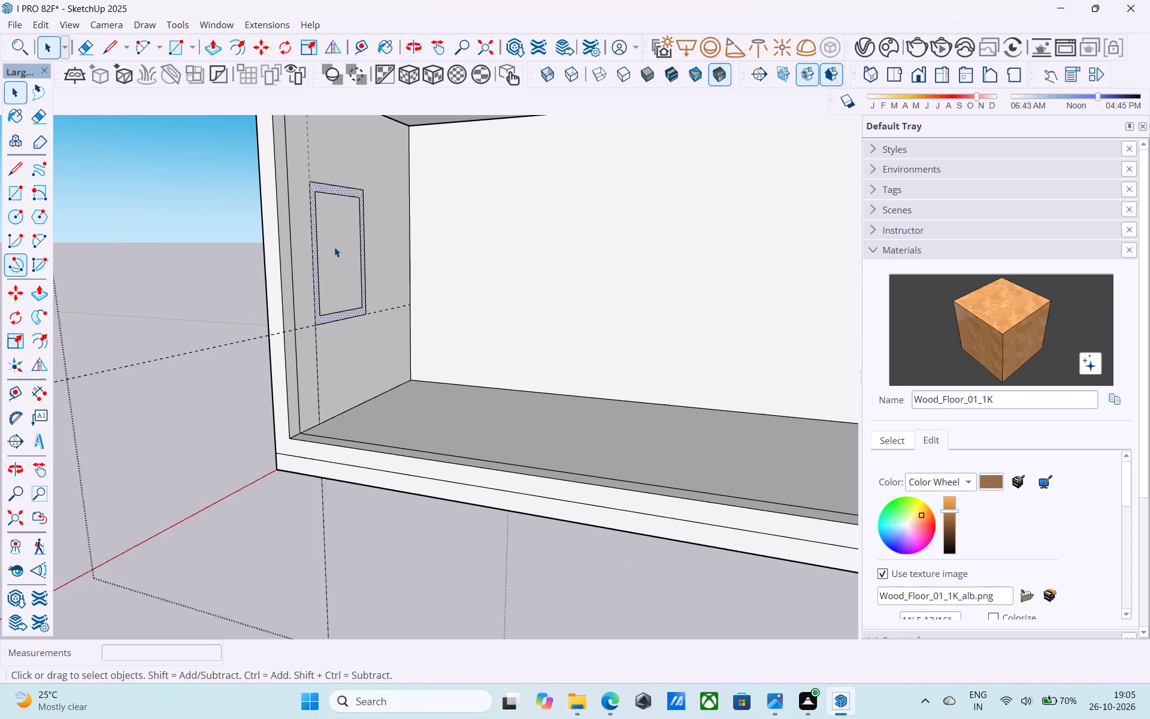
pyautogui.scroll(1, 334, 247)
pyautogui.click(334, 247)
pyautogui.press('p')
pyautogui.click(345, 254)
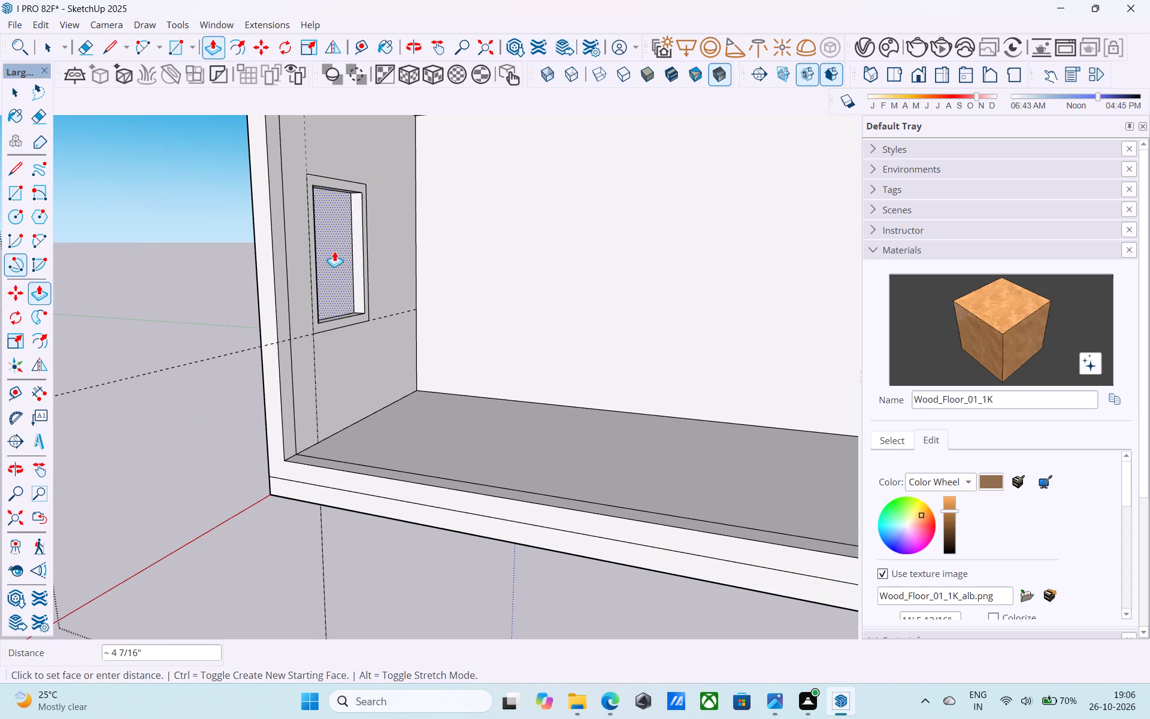
pyautogui.scroll(4, 326, 246)
pyautogui.click(326, 245)
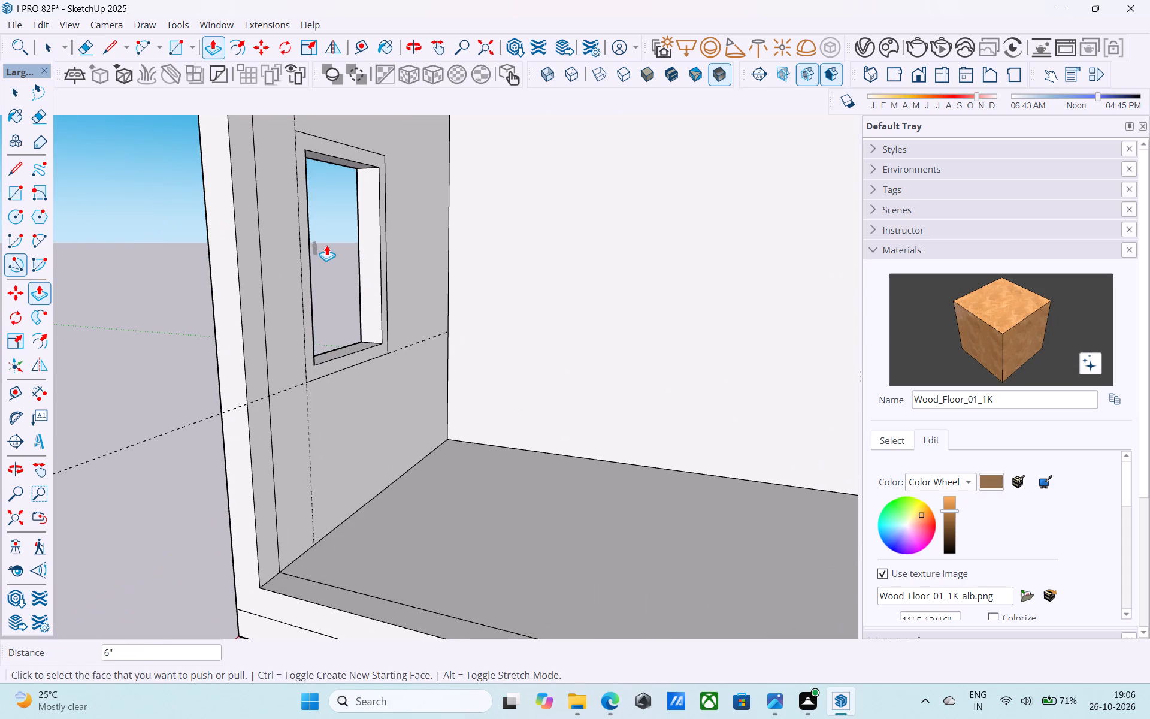
pyautogui.press('space')
# Examine the five-storey building from the front, above and below, checking the side-wall window on each floor.
pyautogui.scroll(-13, 328, 244)
pyautogui.moveTo(329, 243); pyautogui.dragTo(332, 265, button='middle')
pyautogui.scroll(-3, 301, 237)
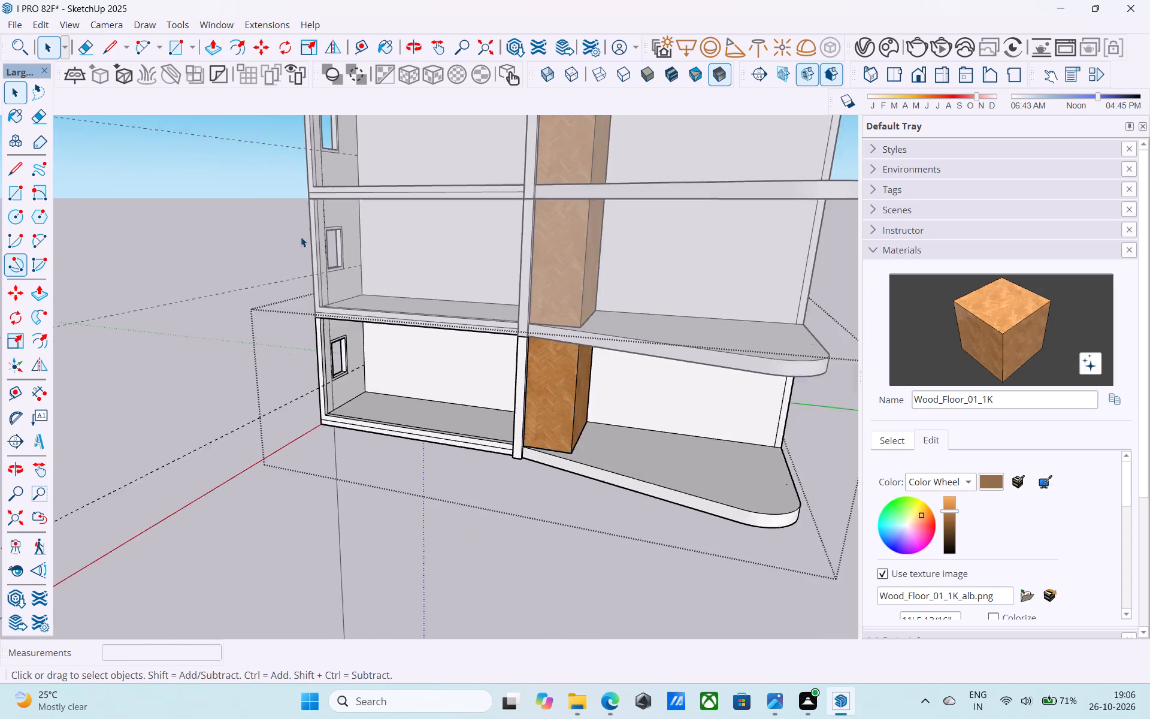
pyautogui.scroll(-18, 301, 237)
pyautogui.moveTo(304, 234); pyautogui.dragTo(617, 301, button='middle')
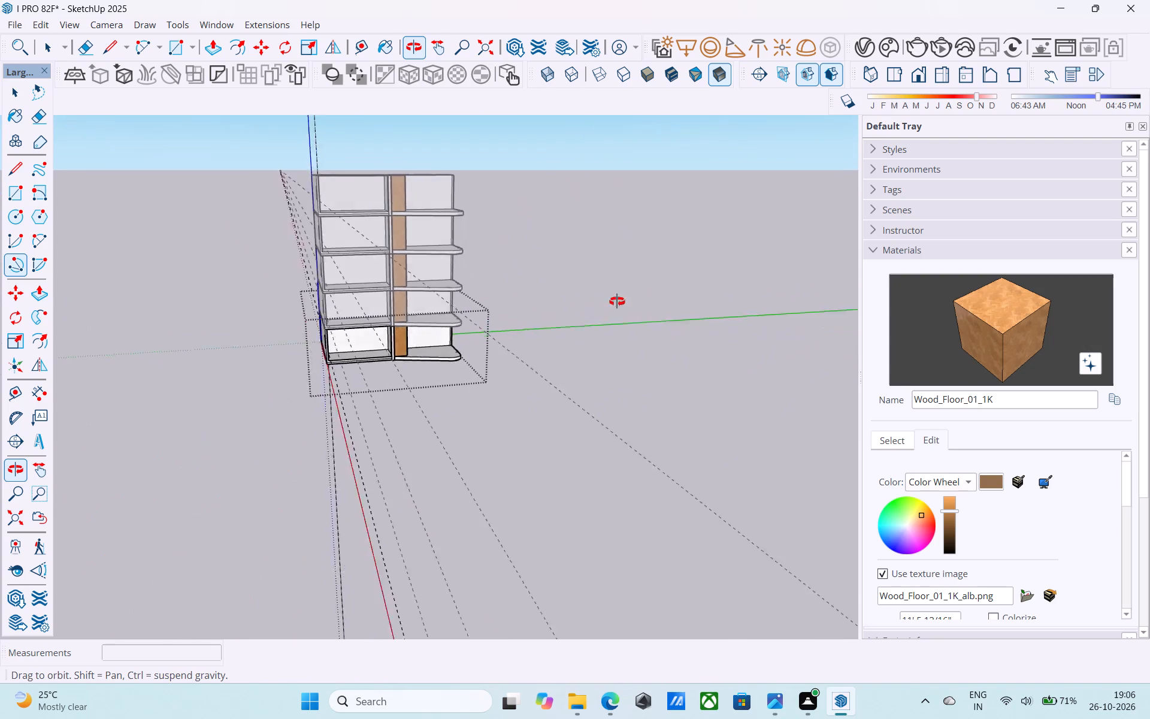
pyautogui.moveTo(617, 301); pyautogui.dragTo(320, 241, button='middle')
pyautogui.scroll(2, 320, 241)
pyautogui.moveTo(322, 241); pyautogui.dragTo(528, 244, button='middle')
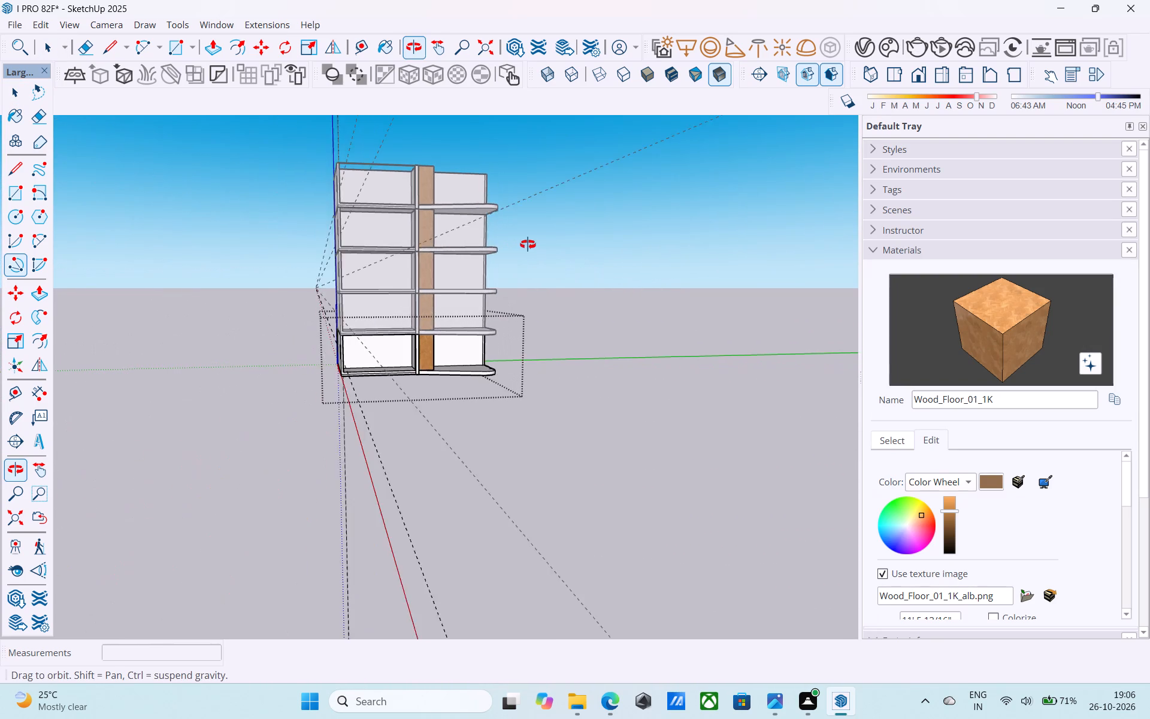
pyautogui.moveTo(528, 244); pyautogui.dragTo(501, 241, button='middle')
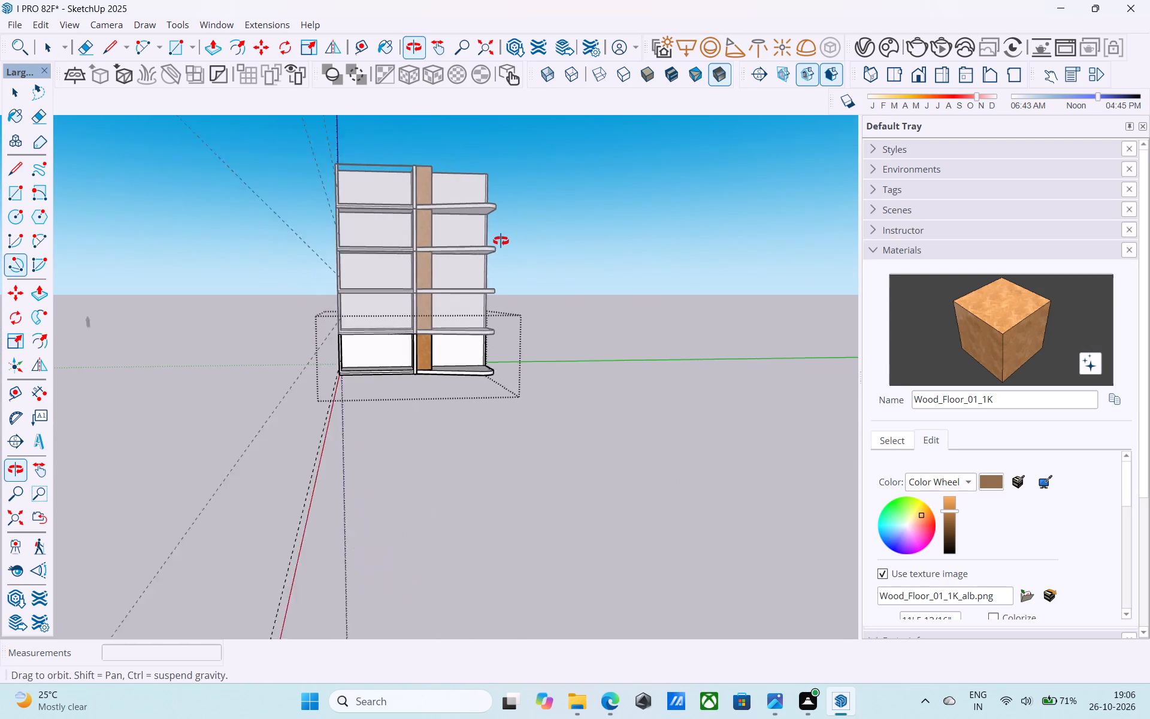
pyautogui.moveTo(501, 241); pyautogui.dragTo(272, 256, button='middle')
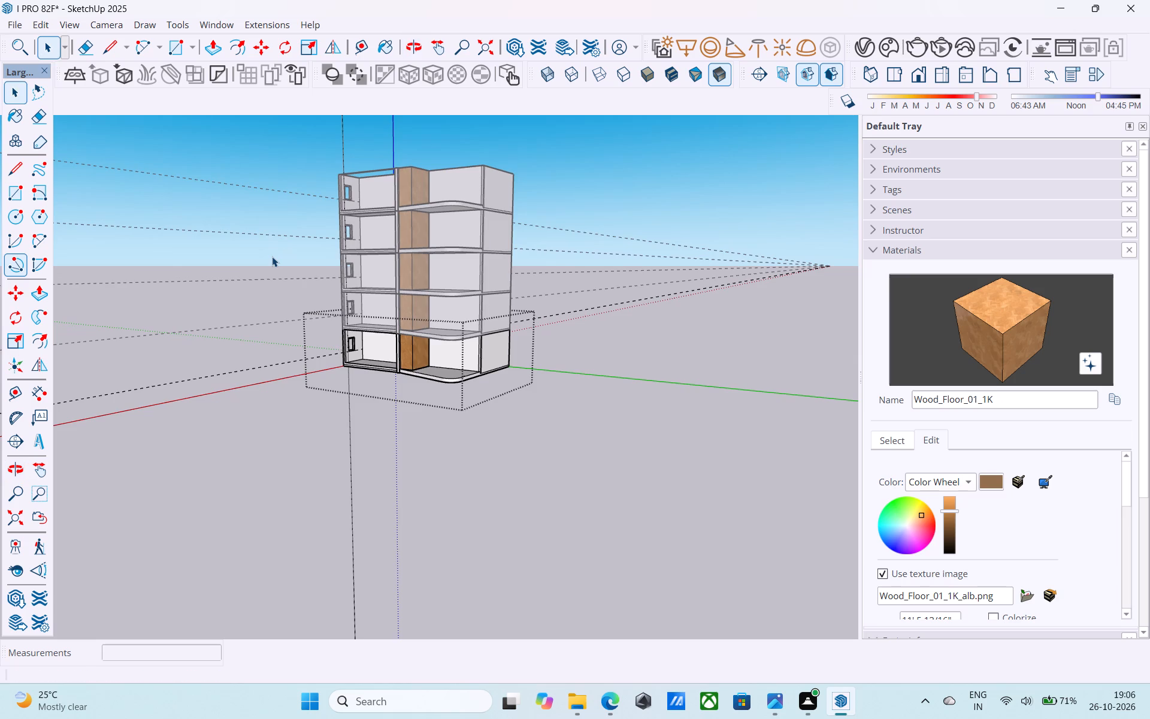
pyautogui.scroll(3, 272, 256)
pyautogui.moveTo(395, 236); pyautogui.dragTo(403, 445, button='middle')
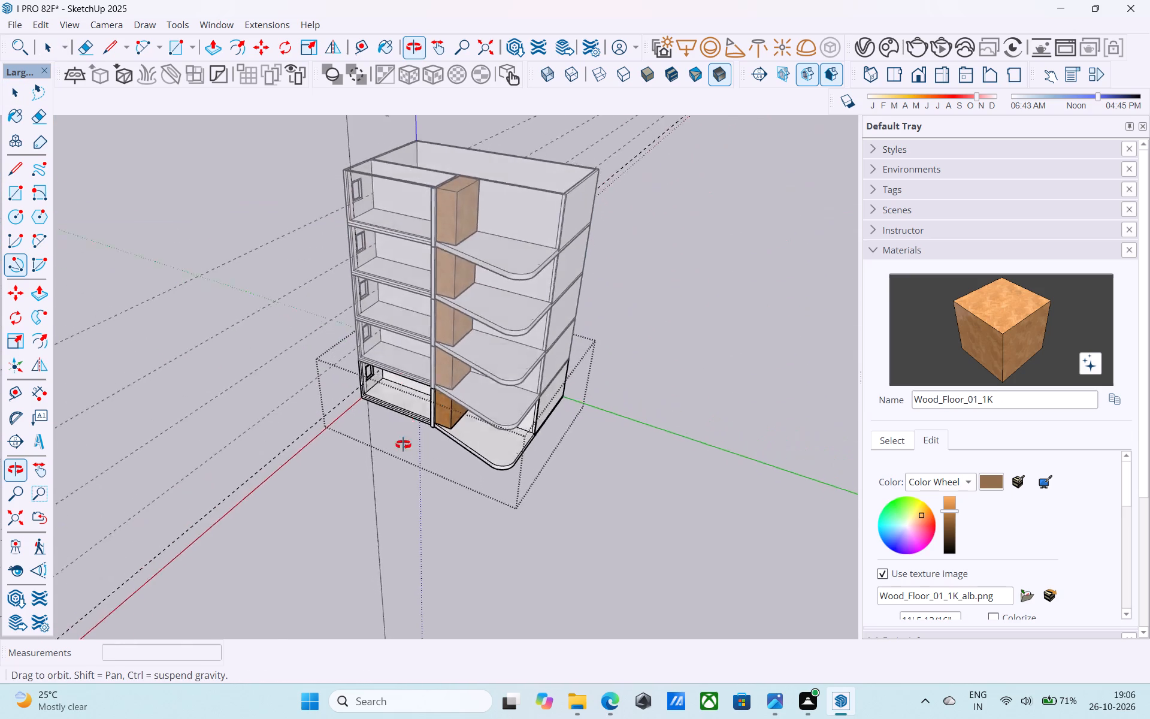
pyautogui.moveTo(403, 445); pyautogui.dragTo(434, 432, button='middle')
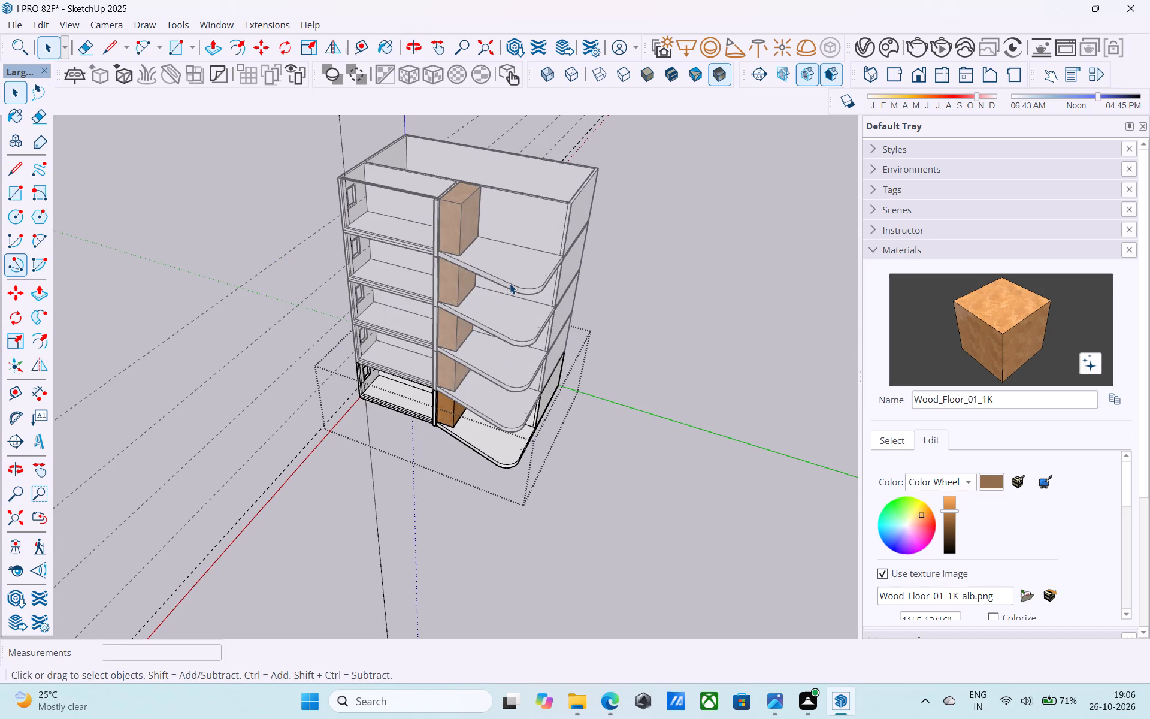
pyautogui.scroll(1, 510, 283)
pyautogui.keyDown('shift'); pyautogui.moveTo(510, 282); pyautogui.dragTo(503, 286, button='middle'); pyautogui.keyUp('shift')
pyautogui.scroll(1, 501, 282)
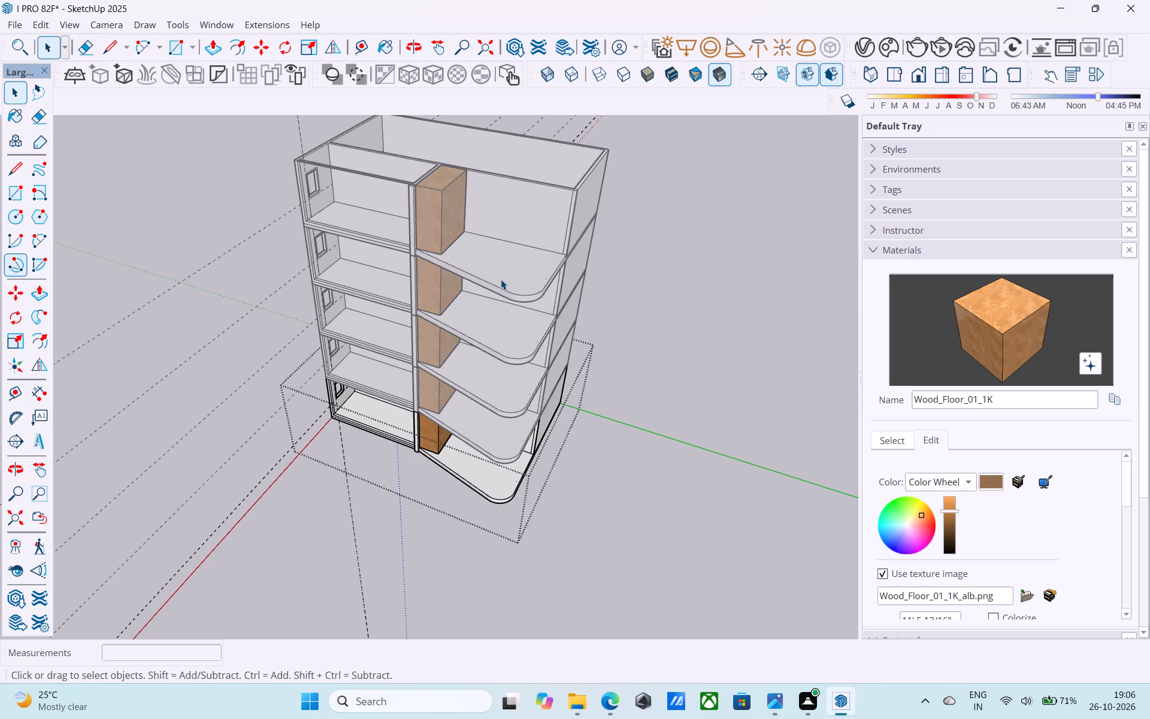
pyautogui.scroll(-5, 535, 380)
pyautogui.keyDown('shift'); pyautogui.moveTo(535, 380); pyautogui.dragTo(558, 237, button='middle'); pyautogui.keyUp('shift')
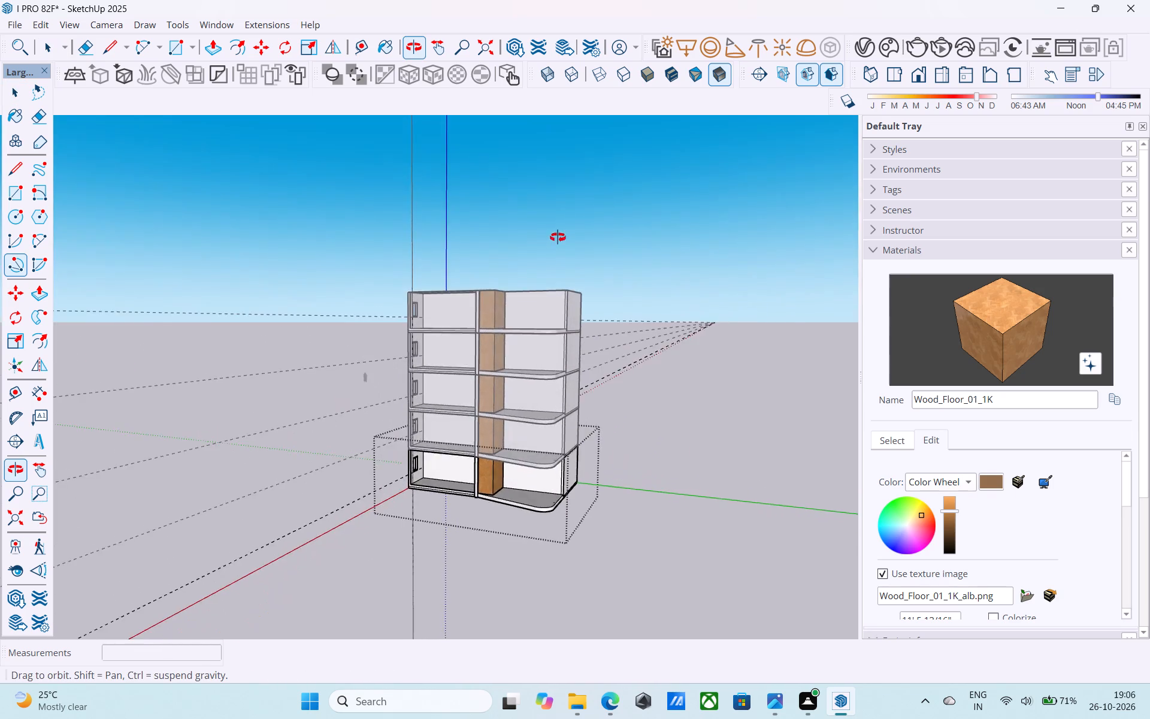
pyautogui.keyDown('shift'); pyautogui.moveTo(558, 237); pyautogui.dragTo(573, 180, button='middle'); pyautogui.keyUp('shift')
pyautogui.scroll(5, 365, 463)
pyautogui.scroll(-2, 376, 440)
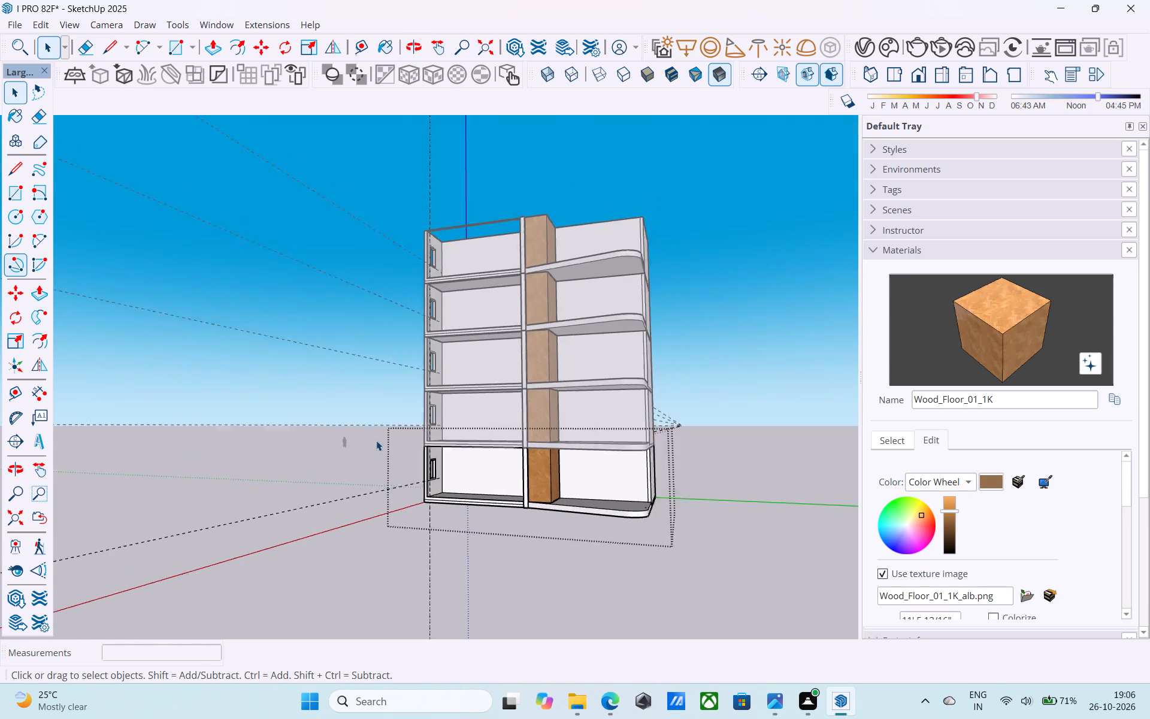
pyautogui.scroll(-2, 376, 440)
pyautogui.moveTo(376, 440); pyautogui.dragTo(275, 436, button='middle')
pyautogui.scroll(4, 455, 442)
pyautogui.scroll(-2, 305, 467)
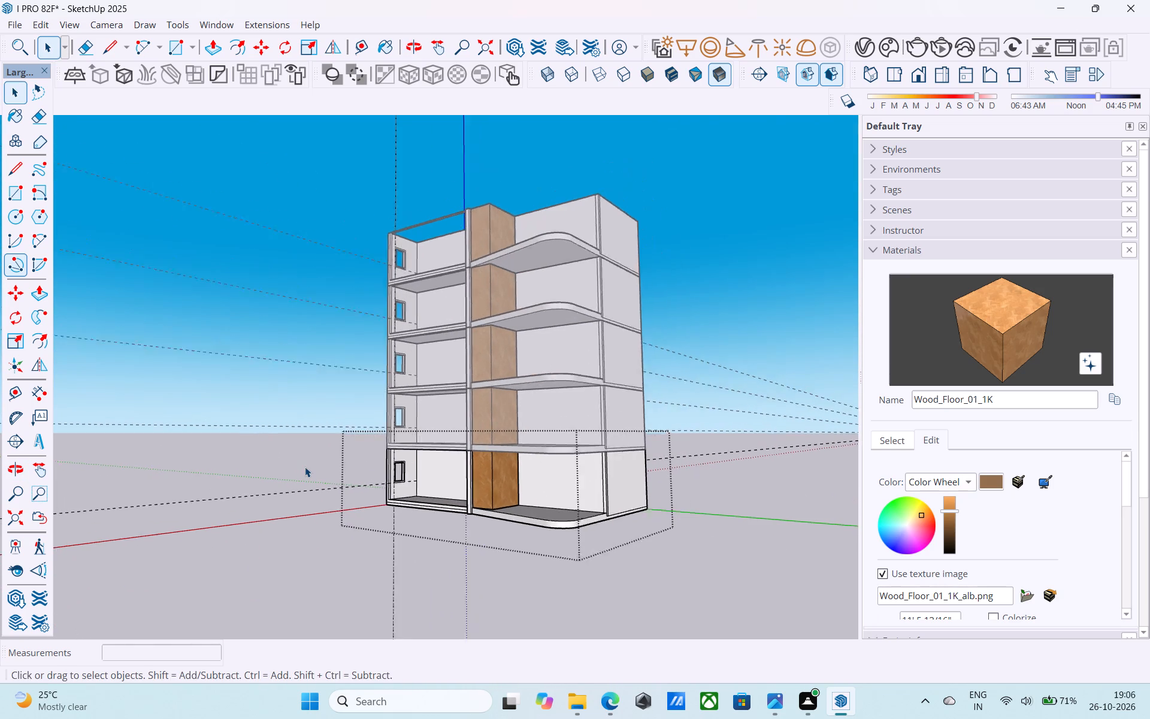
pyautogui.scroll(-3, 305, 467)
pyautogui.moveTo(305, 467); pyautogui.dragTo(358, 466, button='middle')
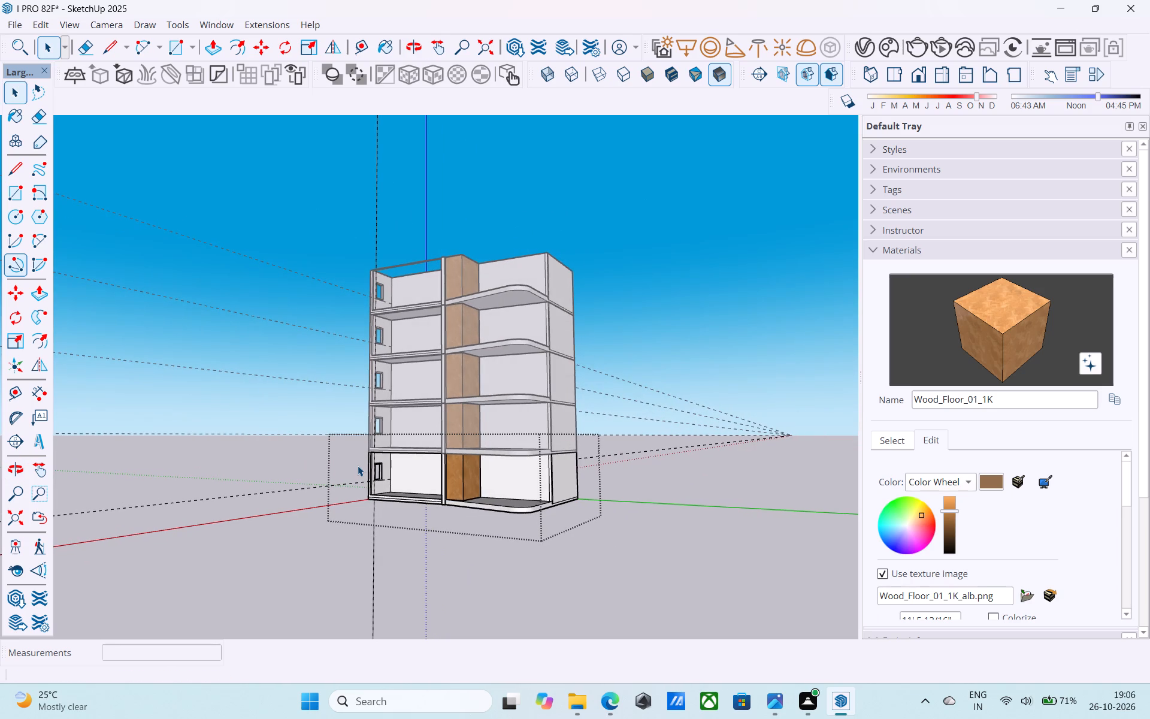
pyautogui.moveTo(358, 466); pyautogui.dragTo(377, 450, button='middle')
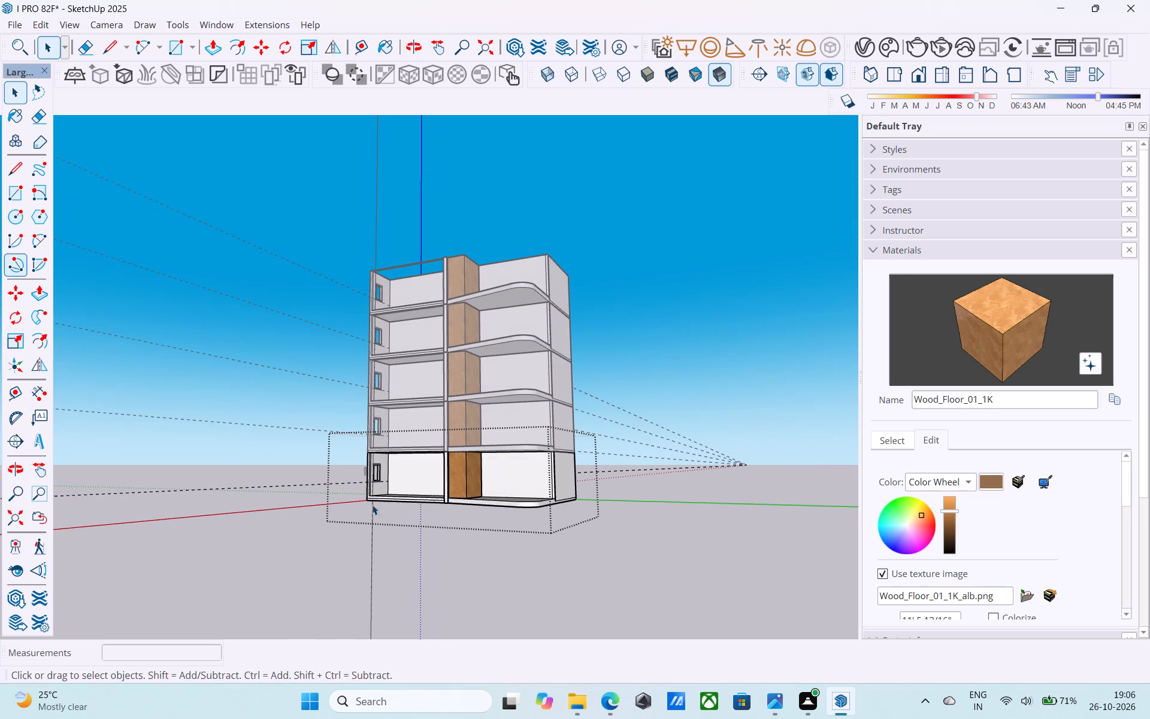
pyautogui.scroll(-2, 400, 467)
pyautogui.middleClick(400, 467)
pyautogui.scroll(-3, 393, 469)
pyautogui.moveTo(393, 469); pyautogui.dragTo(363, 498, button='middle')
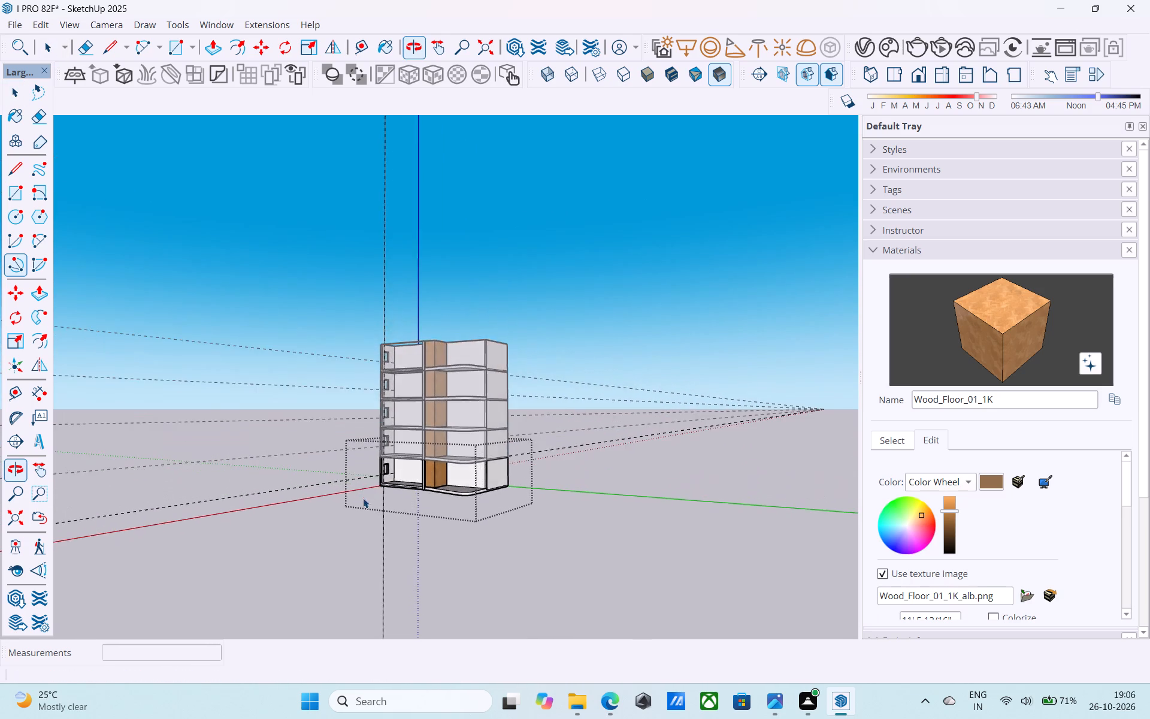
# Split the narrow floor strip along the front opening lengthwise with an 18' 9" line joining the midpoints of its two ends.
pyautogui.scroll(20, 362, 491)
pyautogui.scroll(-4, 408, 525)
pyautogui.moveTo(408, 525); pyautogui.dragTo(331, 561, button='middle')
pyautogui.scroll(2, 340, 553)
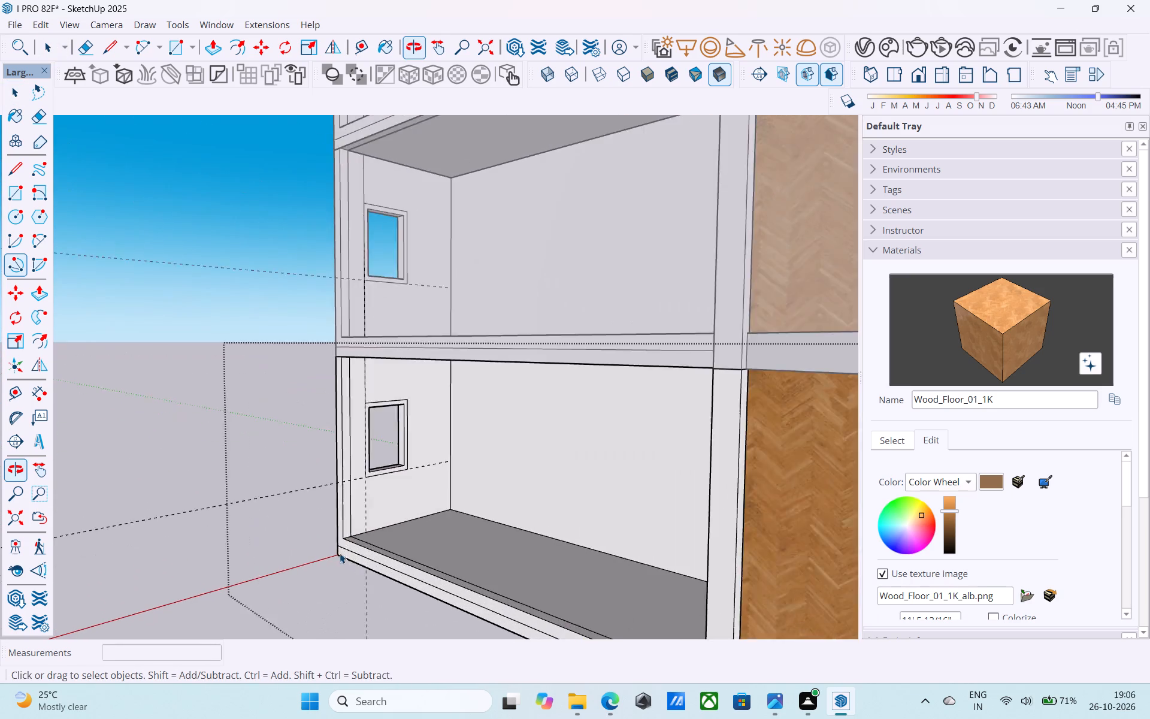
pyautogui.scroll(11, 340, 553)
pyautogui.scroll(-3, 367, 530)
pyautogui.moveTo(367, 530); pyautogui.dragTo(332, 545, button='middle')
pyautogui.press('l')
pyautogui.scroll(-6, 330, 542)
pyautogui.keyDown('shift'); pyautogui.moveTo(330, 542); pyautogui.dragTo(373, 433, button='middle'); pyautogui.keyUp('shift')
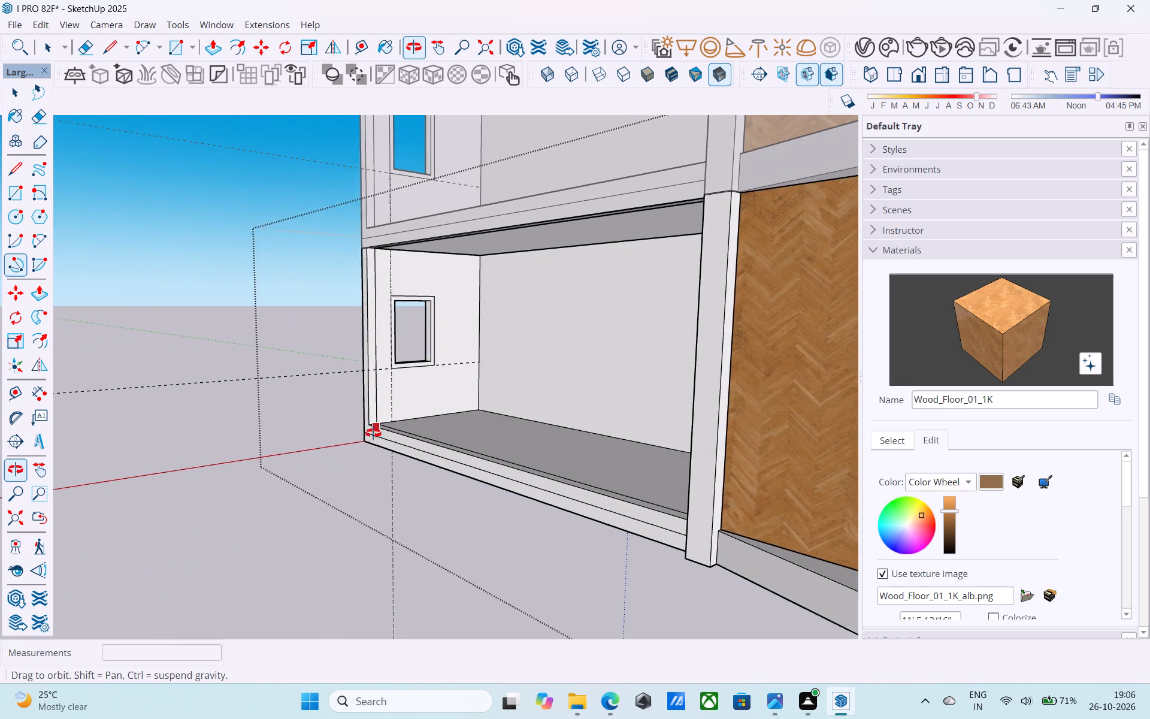
pyautogui.keyDown('shift'); pyautogui.moveTo(373, 433); pyautogui.dragTo(359, 440, button='middle'); pyautogui.keyUp('shift')
pyautogui.scroll(14, 406, 430)
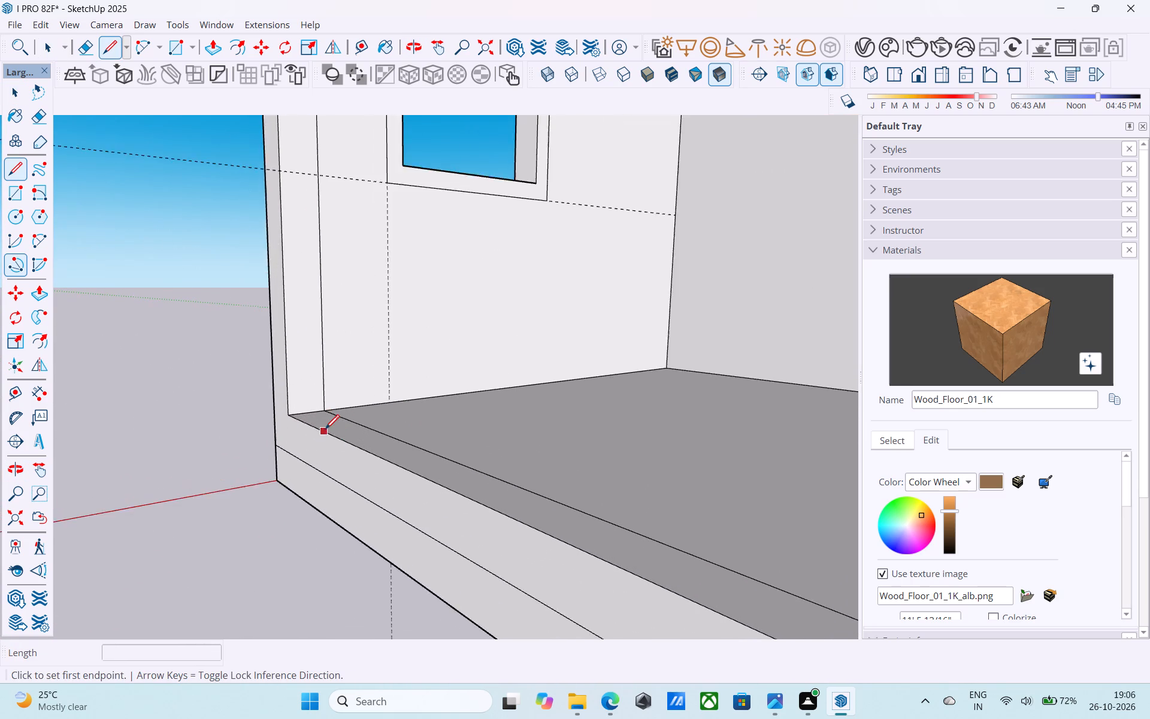
pyautogui.scroll(4, 325, 430)
pyautogui.click(304, 409)
pyautogui.scroll(-3, 308, 405)
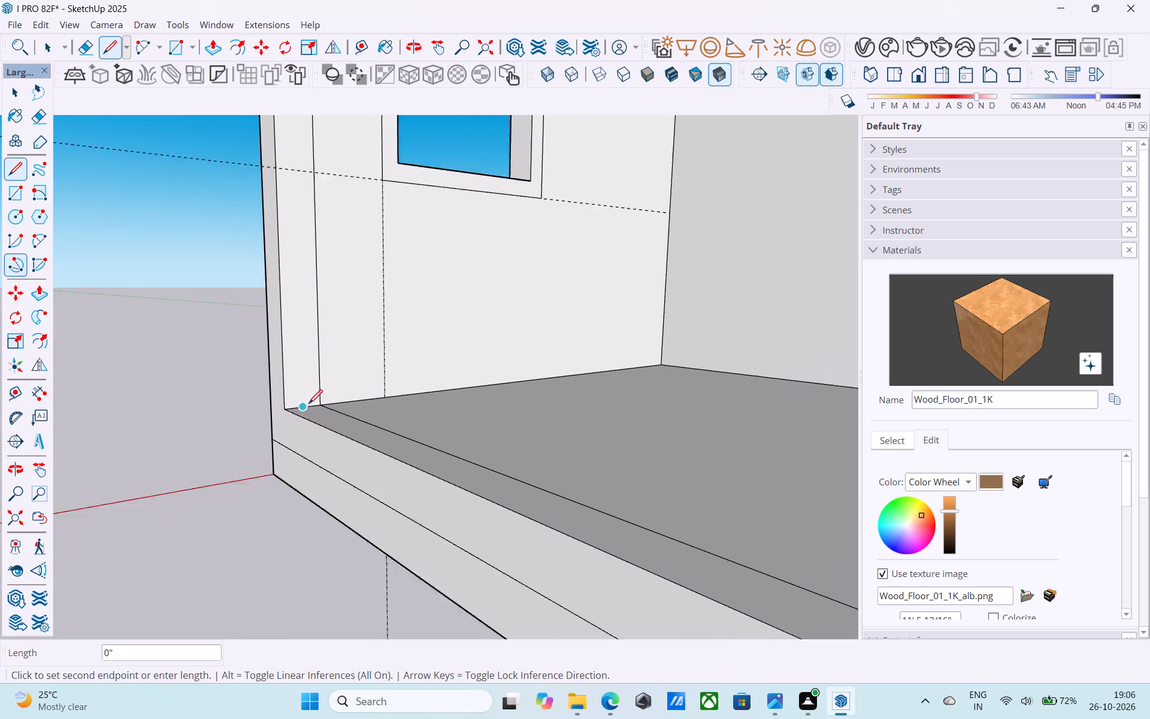
pyautogui.scroll(-9, 308, 405)
pyautogui.keyDown('shift'); pyautogui.moveTo(503, 484); pyautogui.dragTo(467, 552, button='middle'); pyautogui.keyUp('shift')
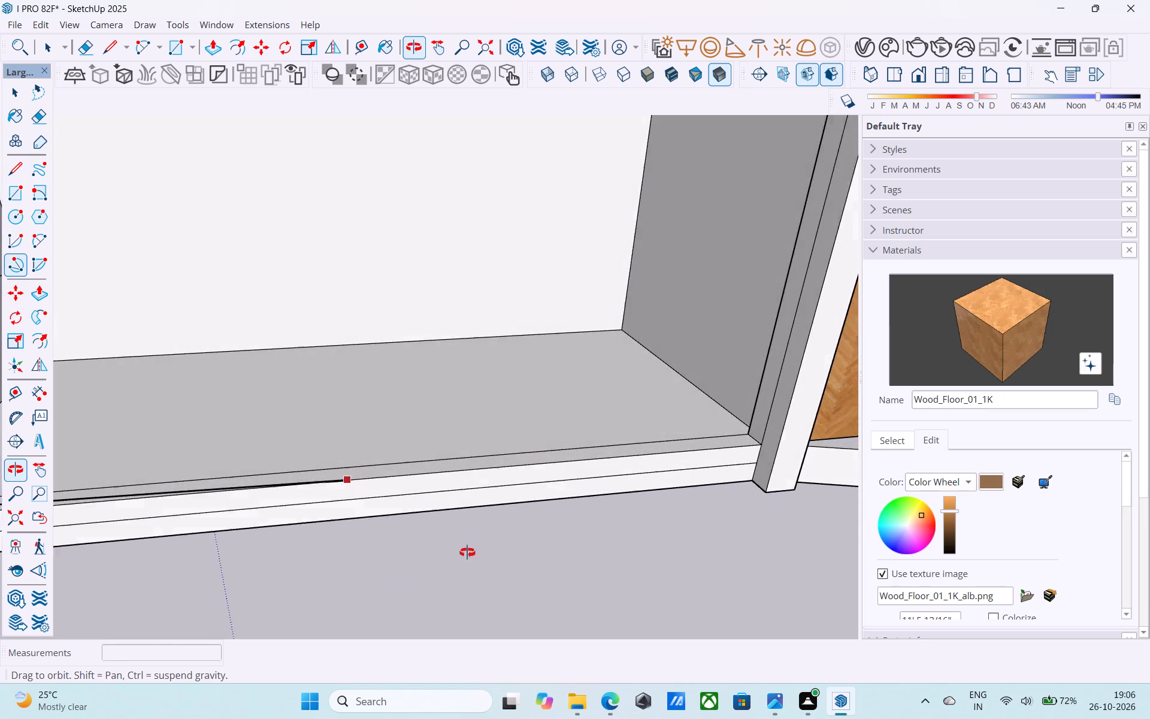
pyautogui.keyDown('shift'); pyautogui.moveTo(467, 552); pyautogui.dragTo(471, 555, button='middle'); pyautogui.keyUp('shift')
pyautogui.scroll(5, 701, 403)
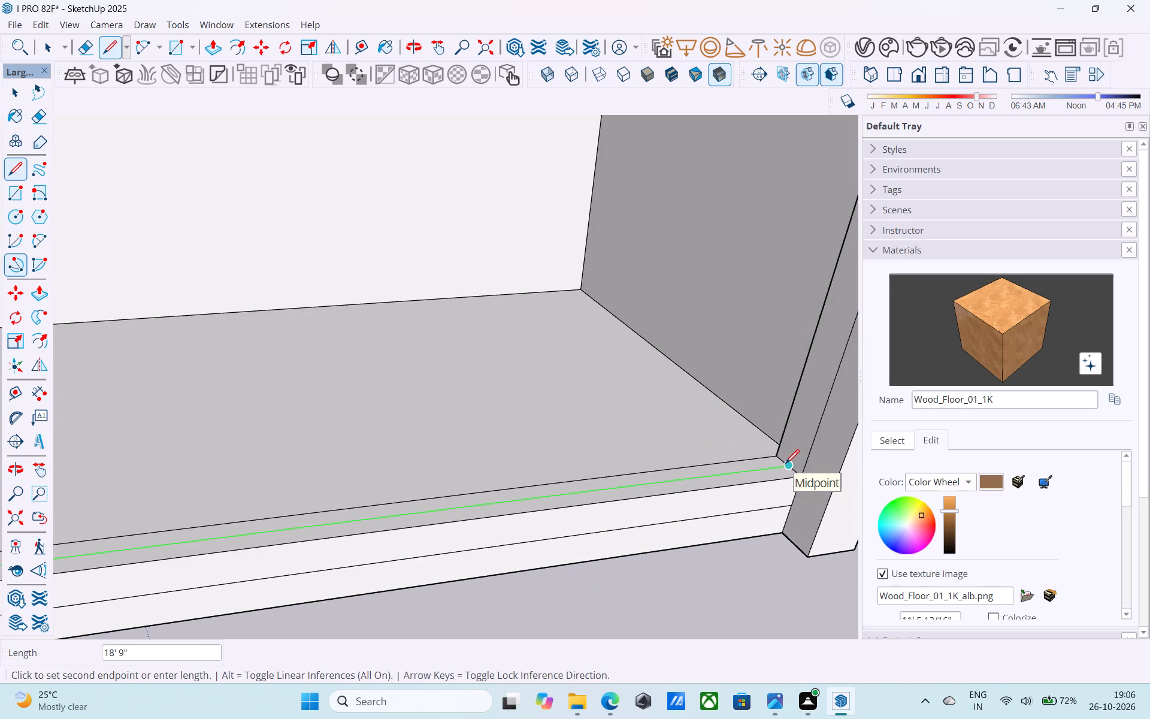
pyautogui.click(785, 465)
pyautogui.scroll(-10, 782, 448)
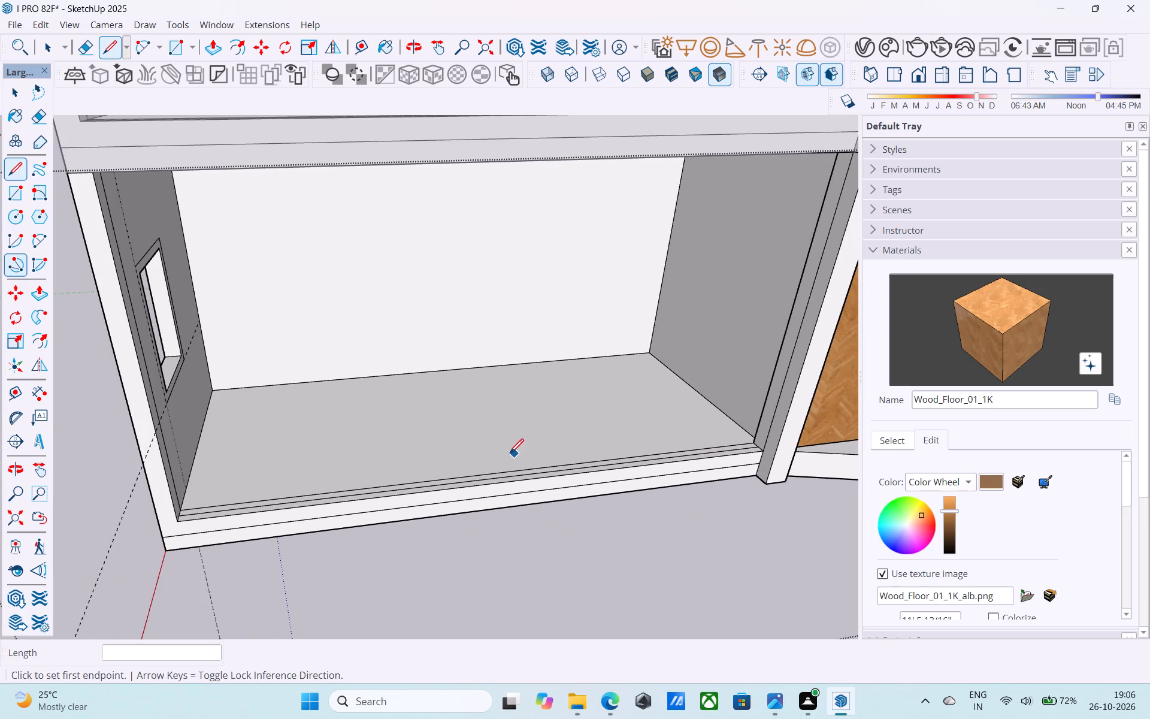
# Raise the inner half of the split floor strip 3' to form a parapet along the front opening.
pyautogui.keyDown('shift'); pyautogui.moveTo(506, 455); pyautogui.dragTo(265, 428, button='middle'); pyautogui.keyUp('shift')
pyautogui.scroll(11, 435, 434)
pyautogui.press('space')
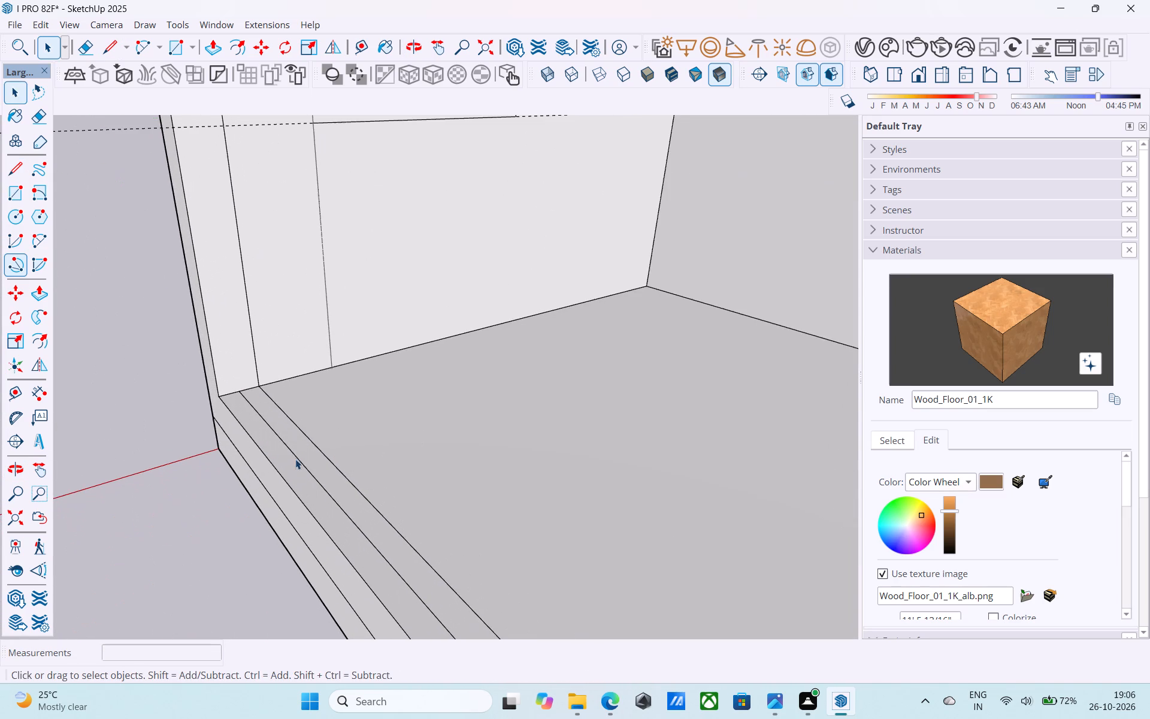
pyautogui.click(300, 444)
pyautogui.press('p')
pyautogui.click(300, 444)
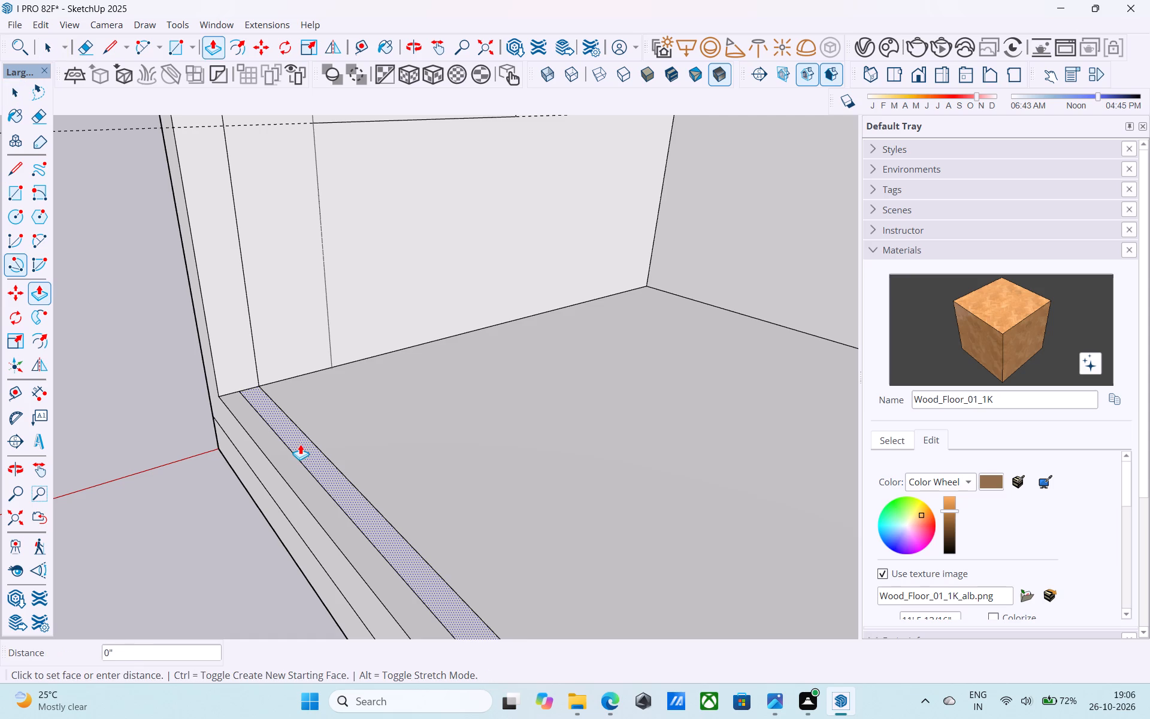
pyautogui.write("3'")
pyautogui.press('Return')
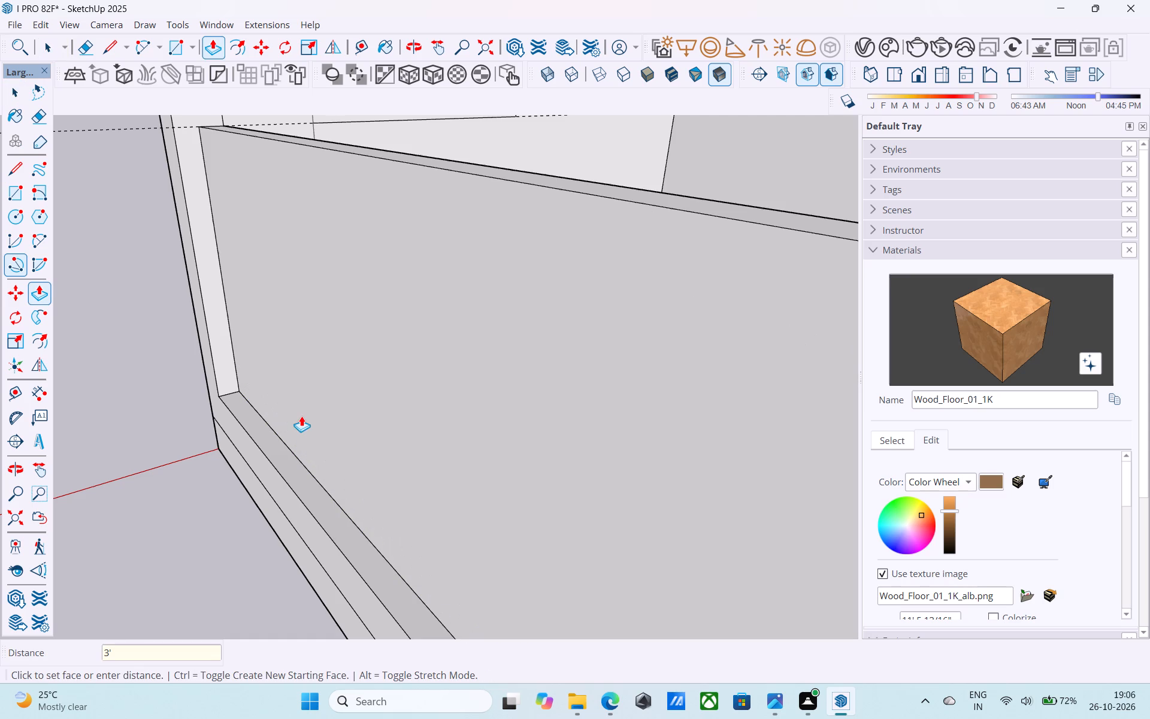
# Copy the parapet's vertical end edge 18' 9" to the opposite end with /5 division, splitting the front face into five equal panels.
pyautogui.press('space')
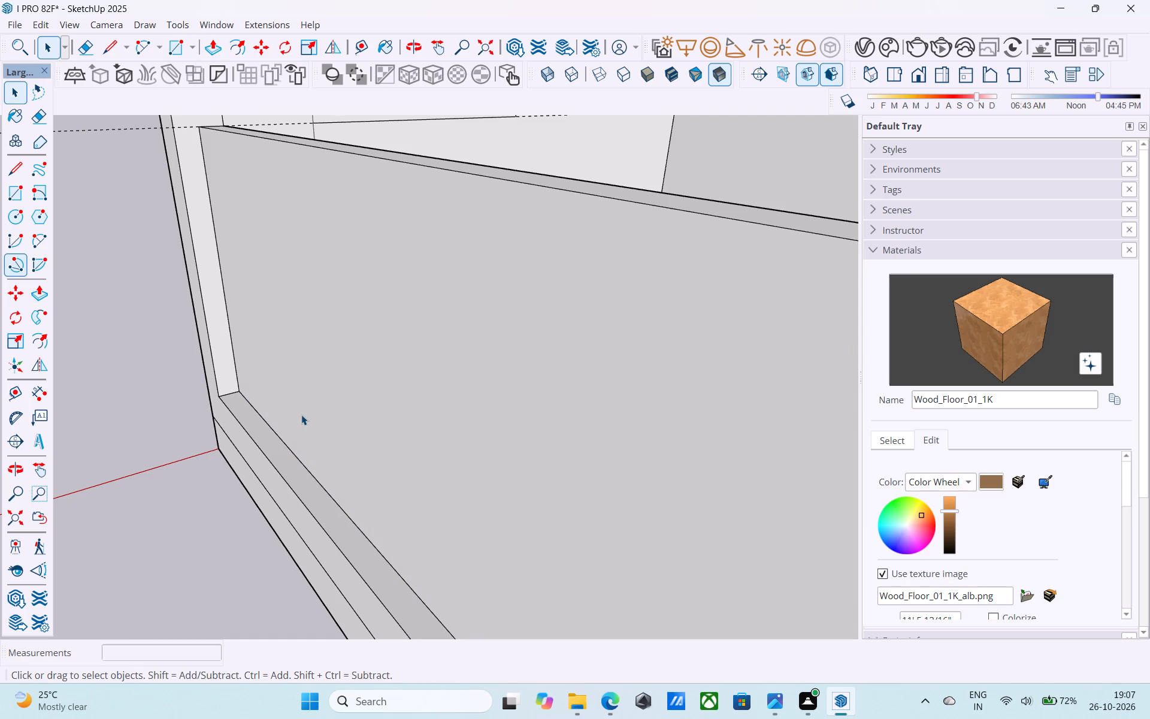
pyautogui.scroll(-18, 343, 402)
pyautogui.moveTo(323, 416); pyautogui.dragTo(519, 422, button='middle')
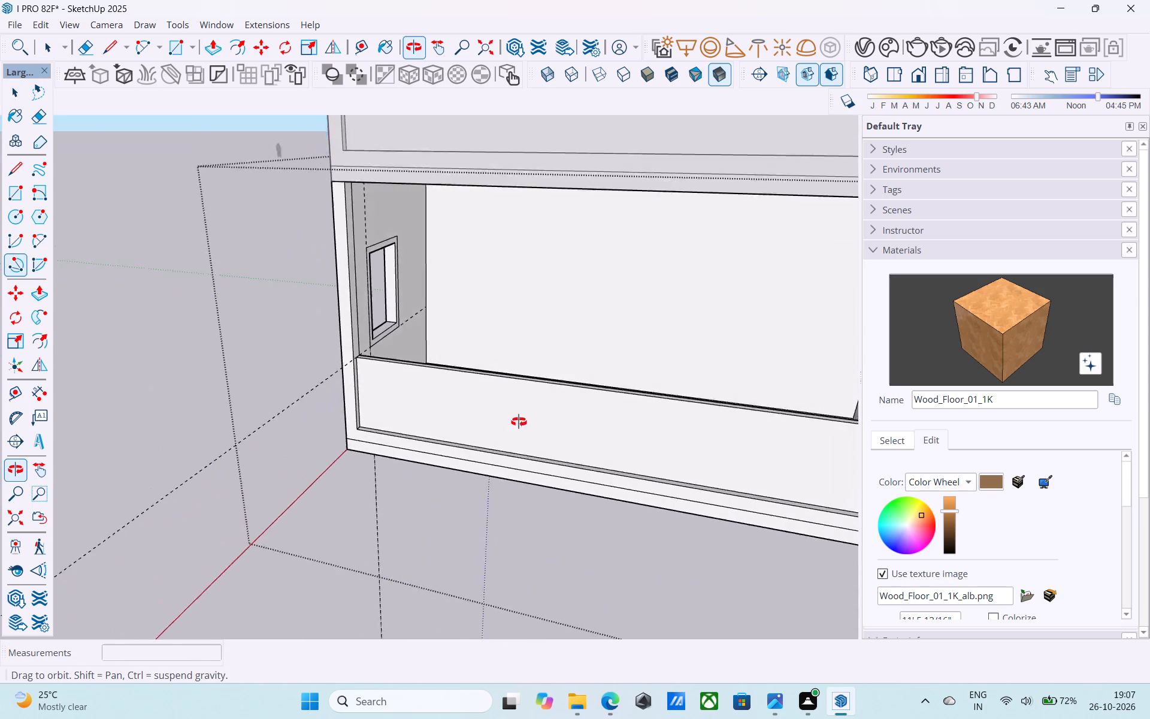
pyautogui.moveTo(519, 422); pyautogui.dragTo(337, 487, button='middle')
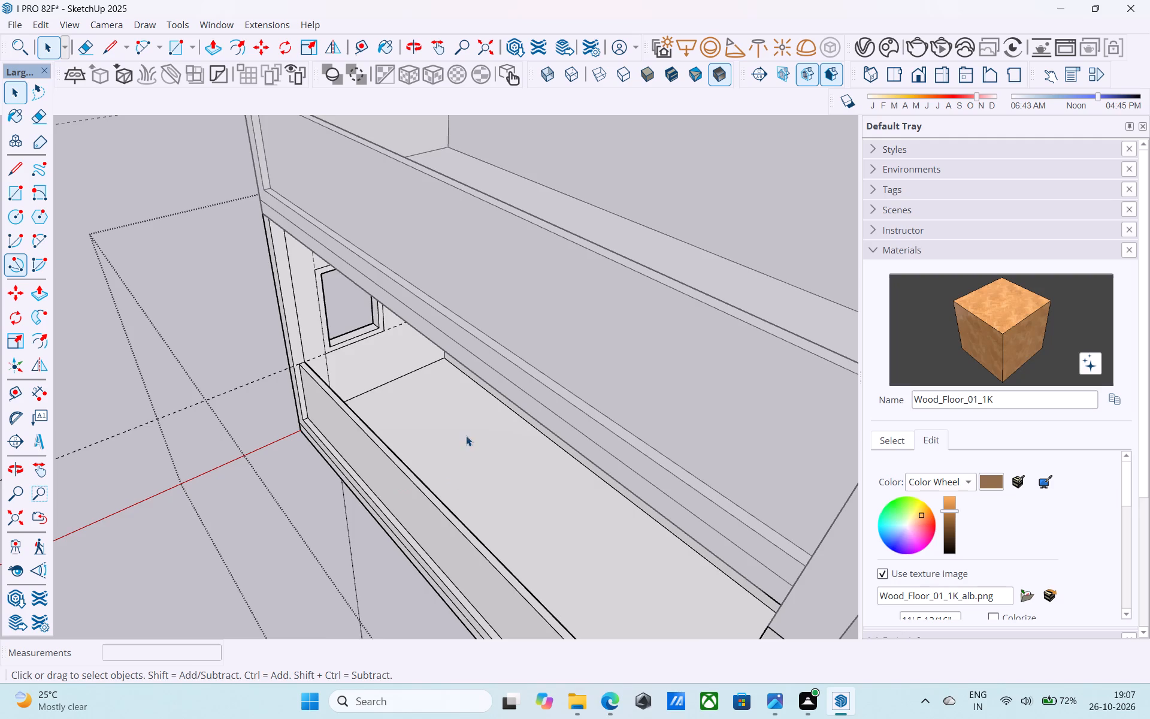
pyautogui.moveTo(466, 436); pyautogui.dragTo(536, 312, button='middle')
pyautogui.keyDown('shift'); pyautogui.moveTo(481, 527); pyautogui.dragTo(537, 380, button='middle'); pyautogui.keyUp('shift')
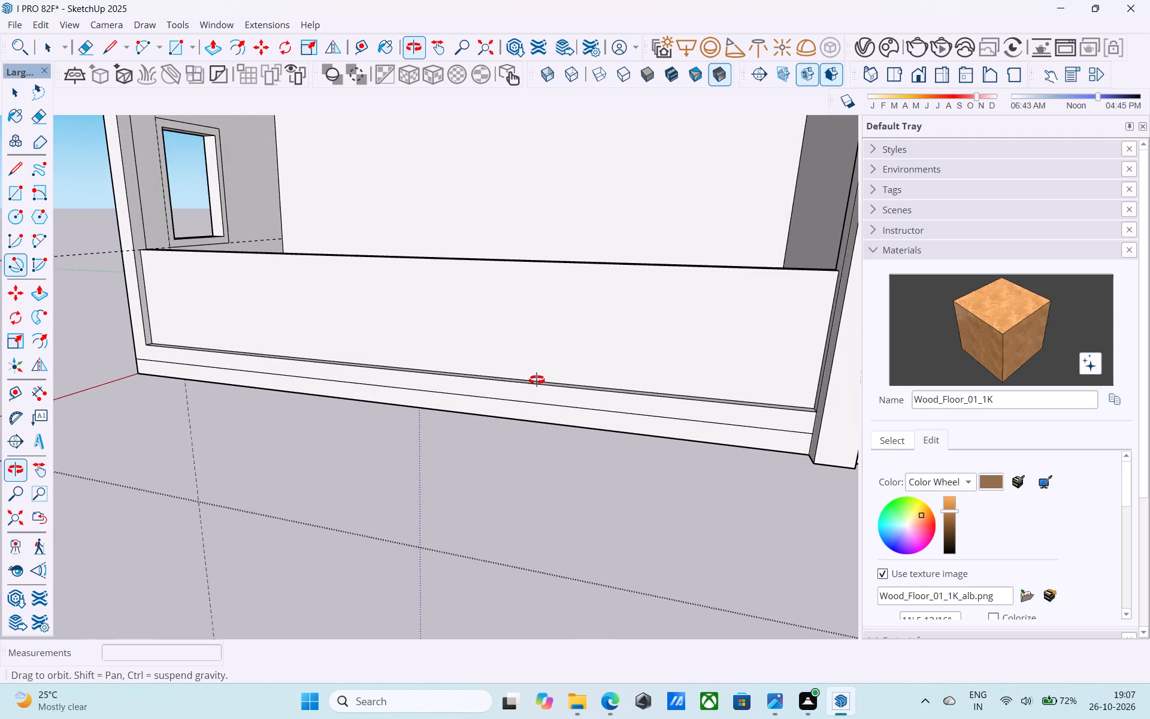
pyautogui.keyDown('shift'); pyautogui.moveTo(537, 380); pyautogui.dragTo(514, 379, button='middle'); pyautogui.keyUp('shift')
pyautogui.click(161, 284)
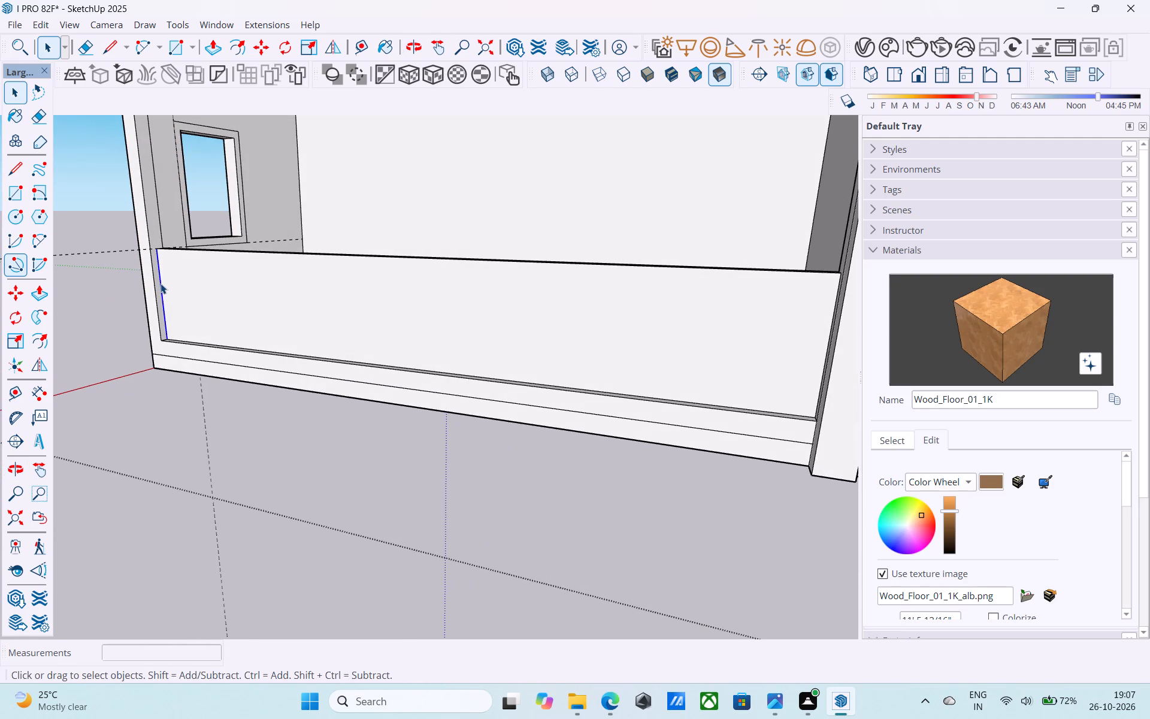
pyautogui.press('m')
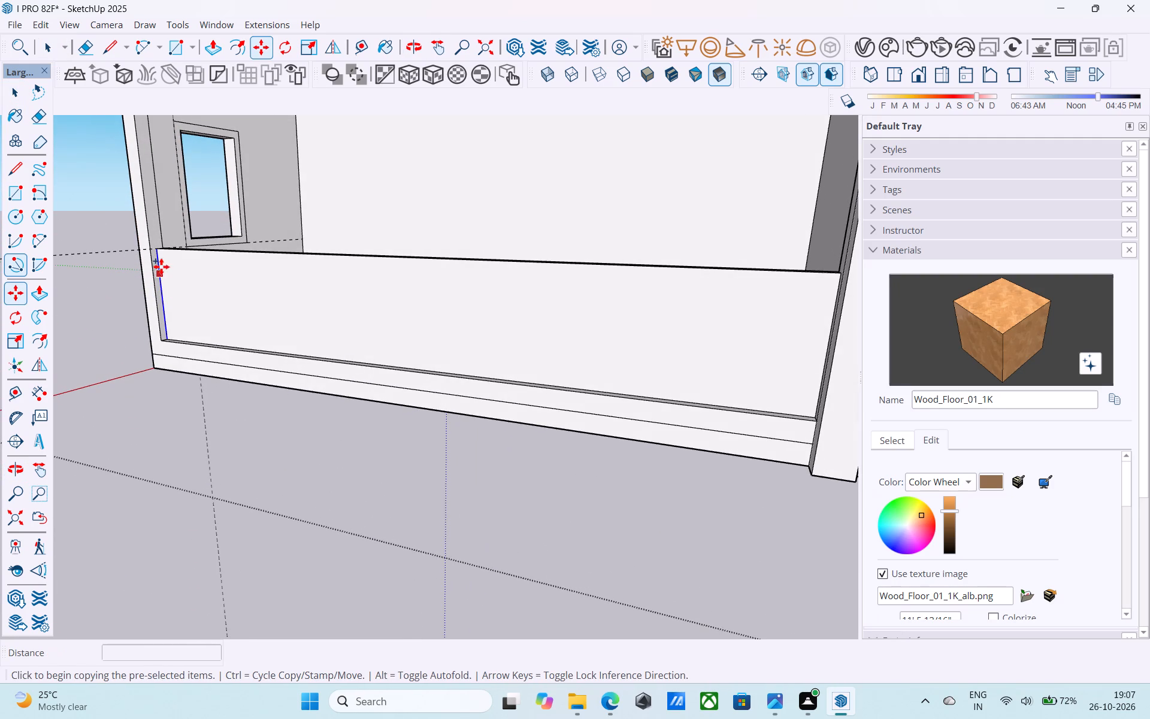
pyautogui.click(160, 257)
pyautogui.scroll(-5, 458, 373)
pyautogui.keyDown('shift'); pyautogui.moveTo(458, 373); pyautogui.dragTo(525, 393, button='middle'); pyautogui.keyUp('shift')
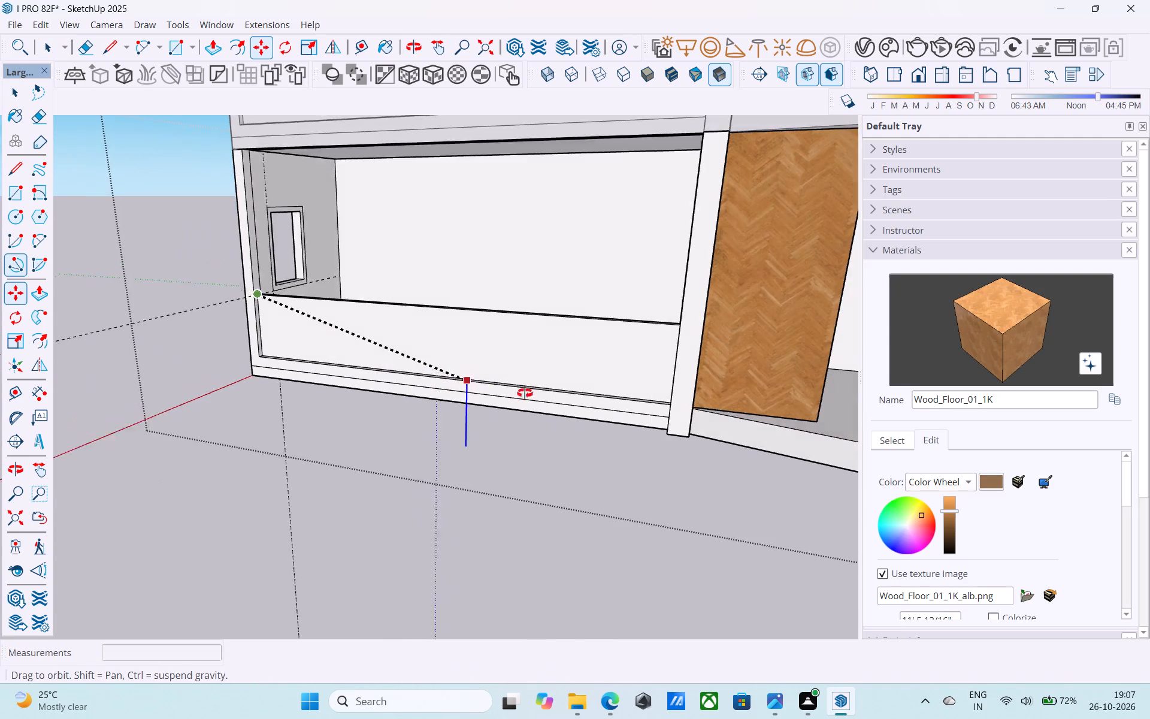
pyautogui.keyDown('shift'); pyautogui.moveTo(525, 393); pyautogui.dragTo(775, 479, button='middle'); pyautogui.keyUp('shift')
pyautogui.scroll(12, 698, 386)
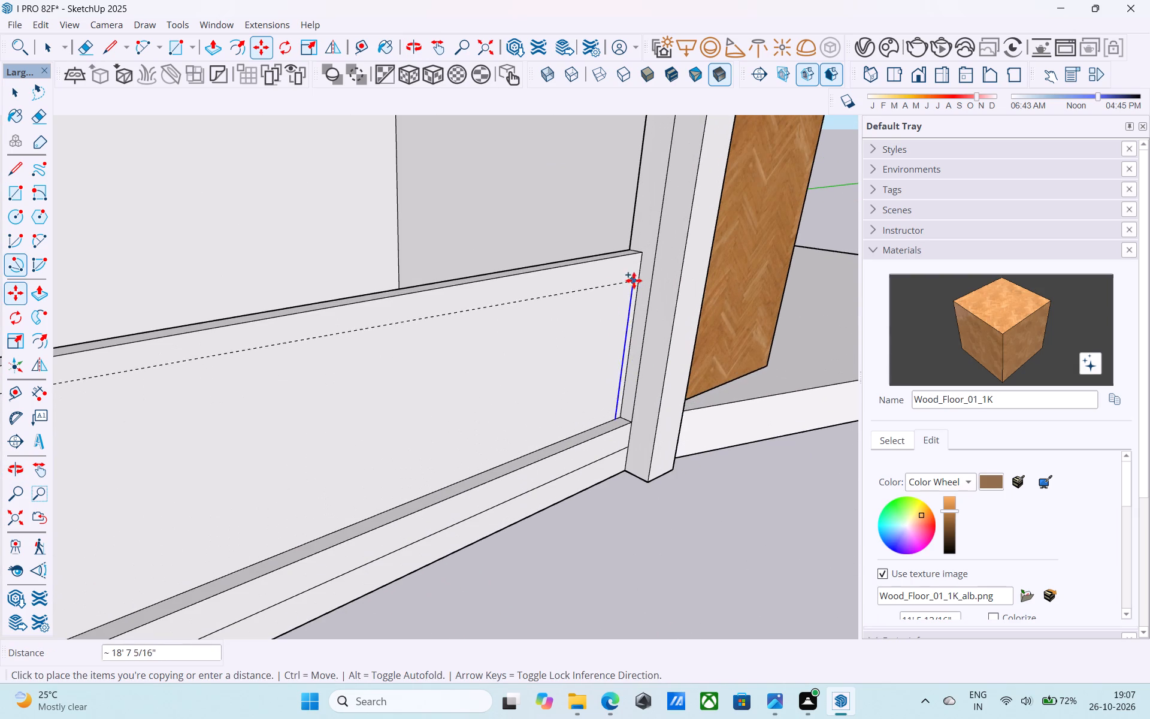
pyautogui.click(641, 257)
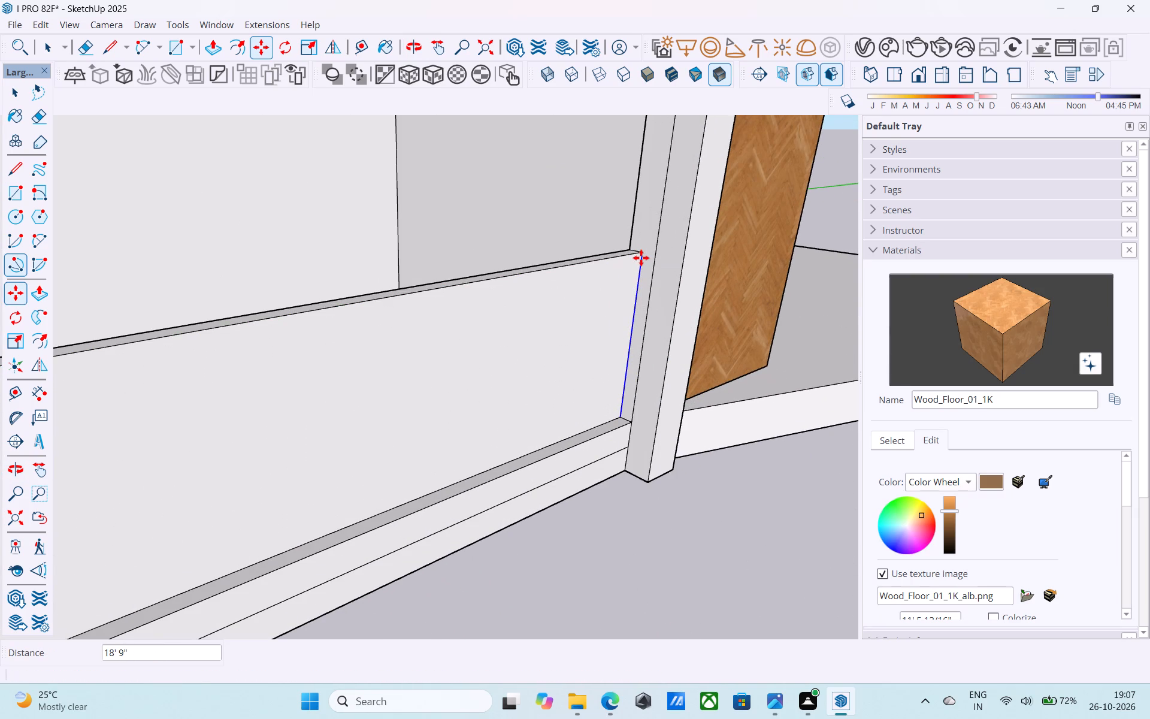
pyautogui.press('/')
pyautogui.press('5')
pyautogui.press('Return')
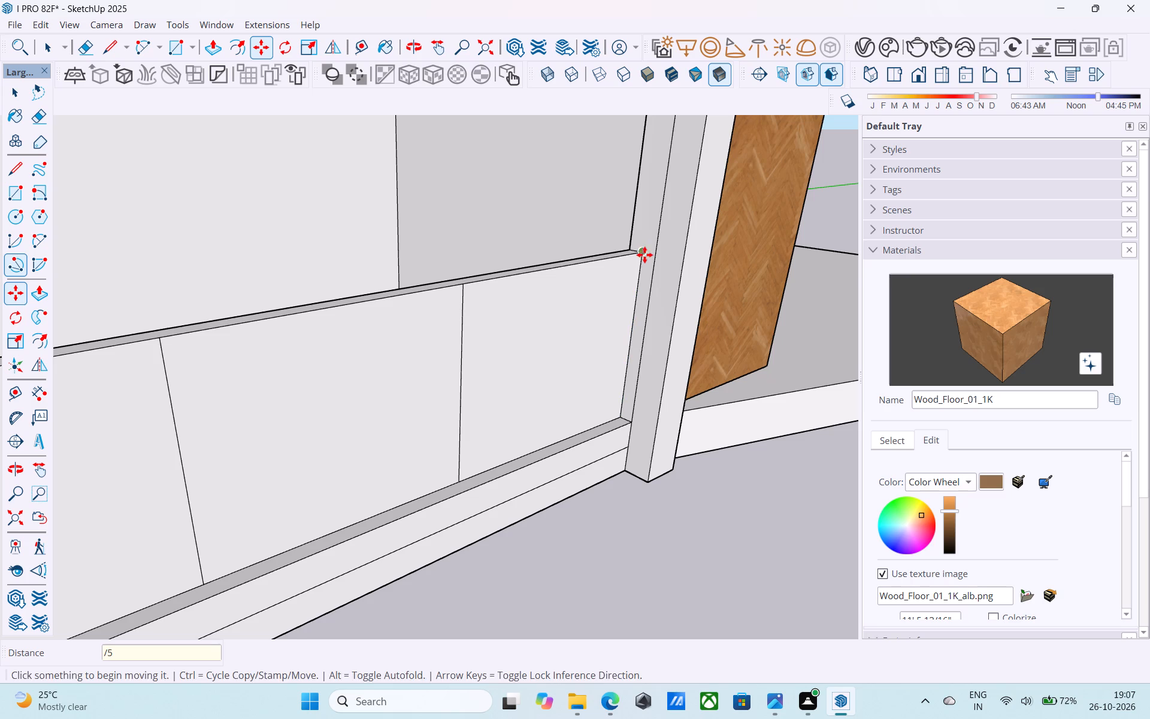
pyautogui.press('space')
# Offset the outline of the parapet panel nearest the side-wall window 2" inward.
pyautogui.scroll(-20, 644, 254)
pyautogui.scroll(-2, 644, 254)
pyautogui.moveTo(662, 264); pyautogui.dragTo(522, 261, button='middle')
pyautogui.scroll(7, 483, 303)
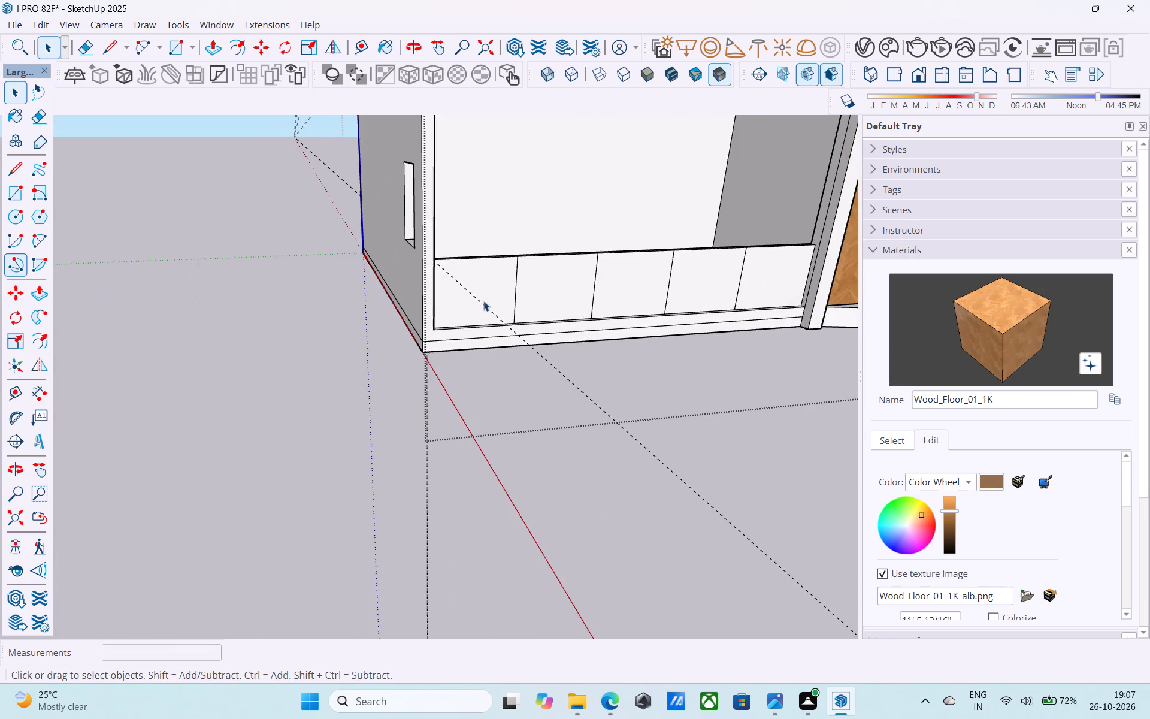
pyautogui.scroll(-1, 522, 289)
pyautogui.moveTo(522, 288); pyautogui.dragTo(379, 301, button='middle')
pyautogui.scroll(6, 379, 301)
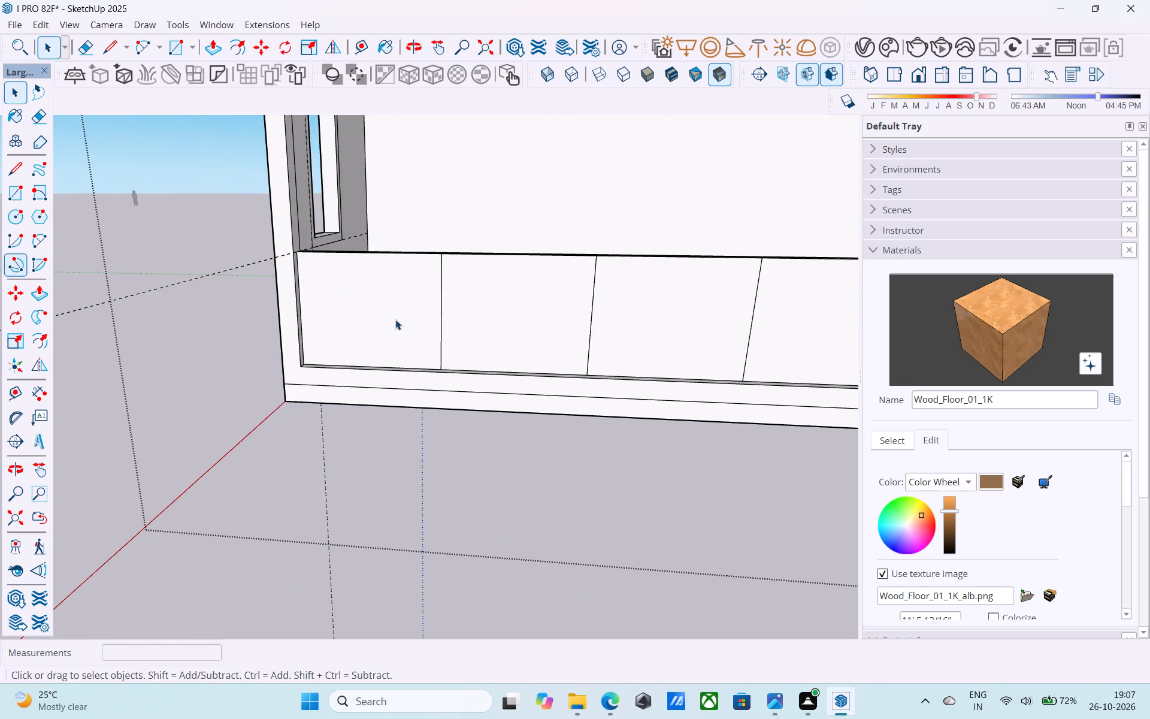
pyautogui.moveTo(398, 316); pyautogui.dragTo(308, 322, button='middle')
pyautogui.scroll(3, 349, 334)
pyautogui.moveTo(428, 340); pyautogui.dragTo(427, 340, button='middle')
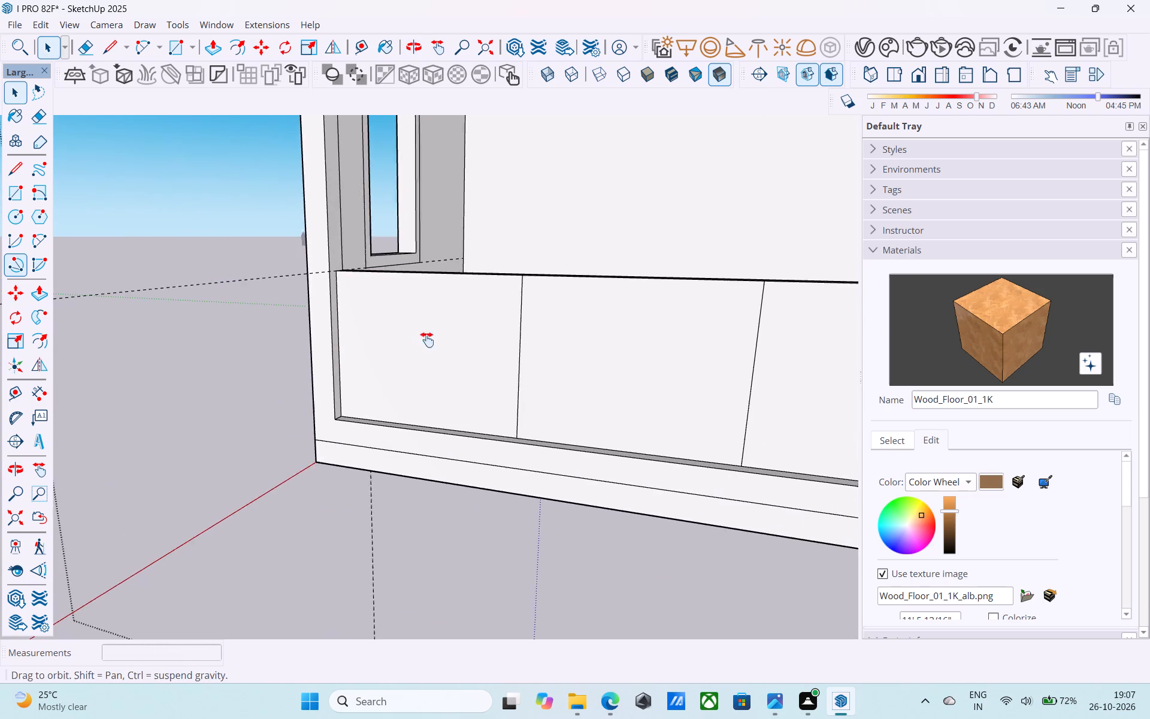
pyautogui.moveTo(427, 340); pyautogui.dragTo(302, 342, button='middle')
pyautogui.click(301, 342)
pyautogui.press('f')
pyautogui.click(301, 342)
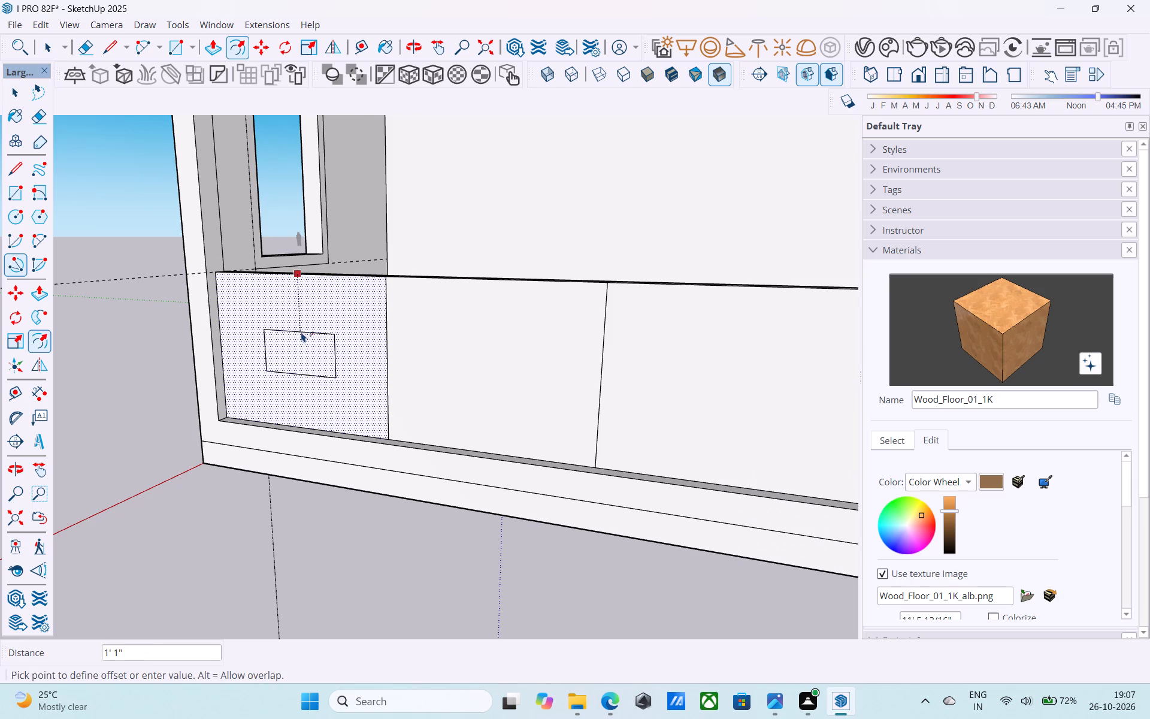
pyautogui.write('2"')
pyautogui.press('Return')
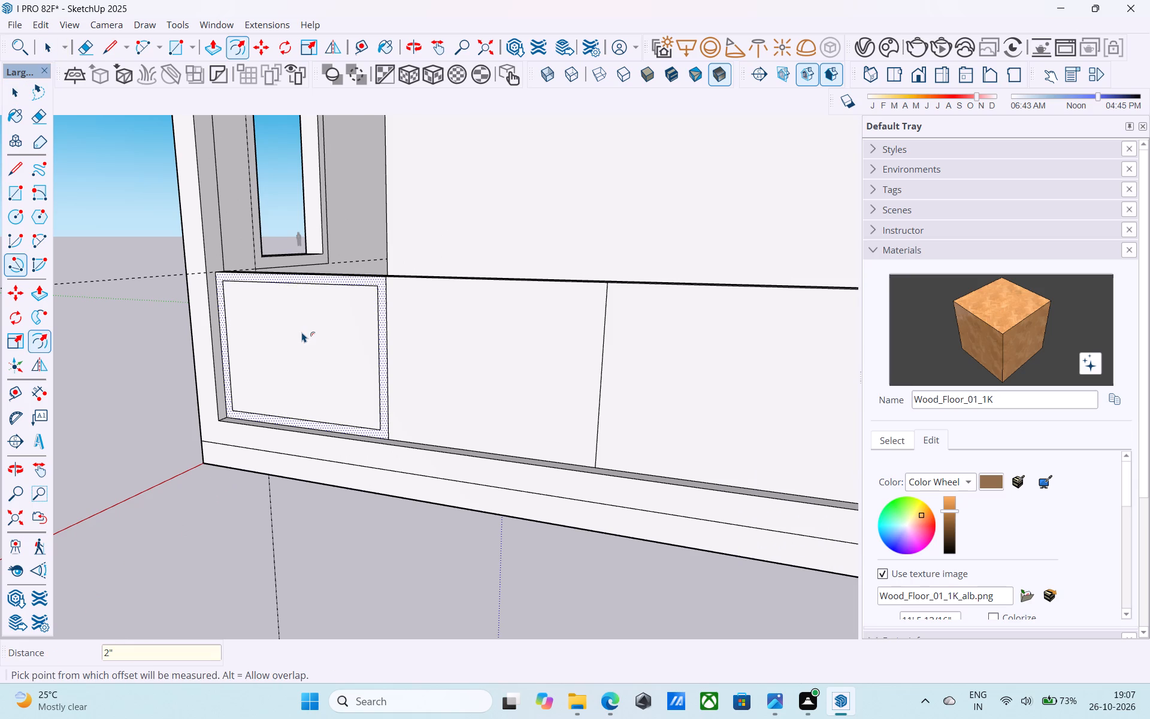
pyautogui.press('space')
# Offset the outline of the second parapet panel from the window side 2" inward.
pyautogui.click(443, 342)
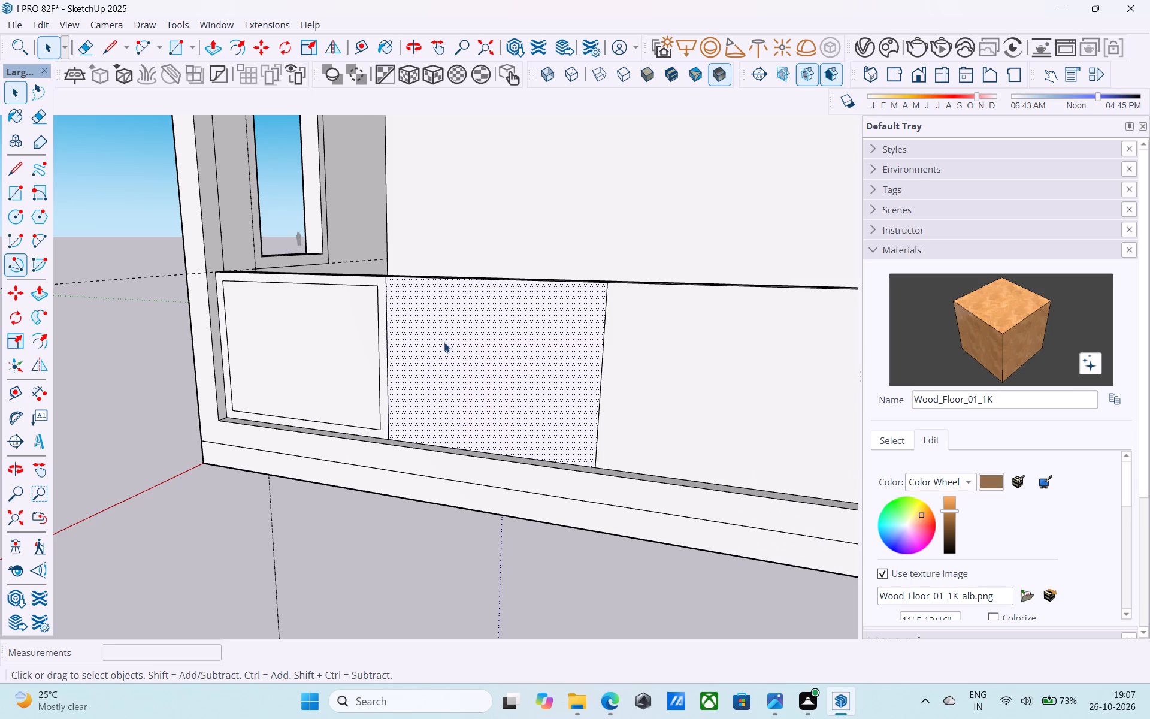
pyautogui.press('f')
pyautogui.click(444, 343)
pyautogui.write('2"')
pyautogui.press('Return')
pyautogui.press('space')
# Offset the outline of the middle parapet panel 2" inward.
pyautogui.scroll(-7, 201, 311)
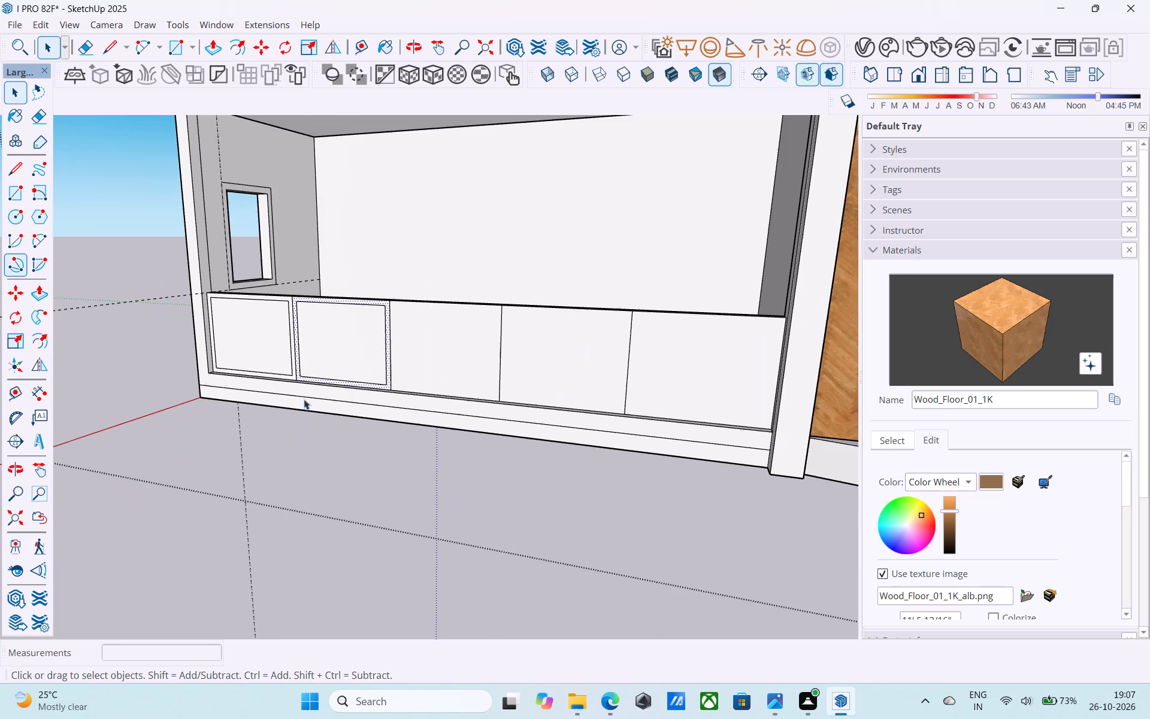
pyautogui.click(466, 356)
pyautogui.scroll(4, 465, 354)
pyautogui.press('f')
pyautogui.click(465, 354)
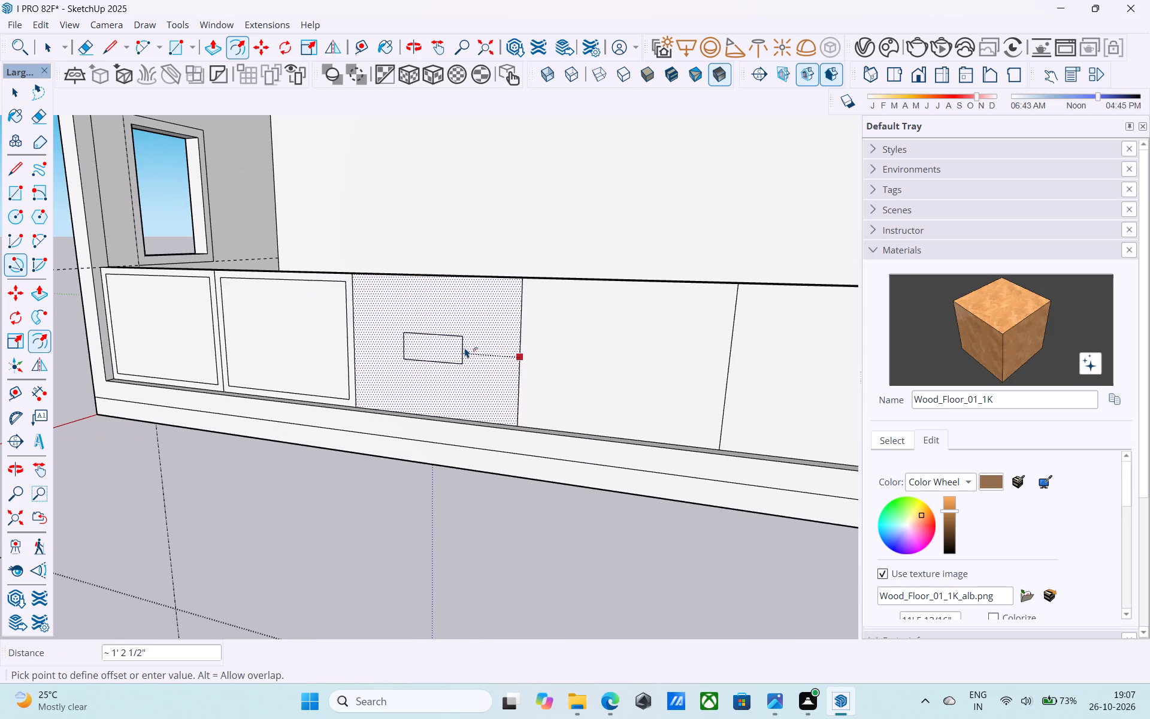
pyautogui.press('2')
pyautogui.hotkey('shift', '"')
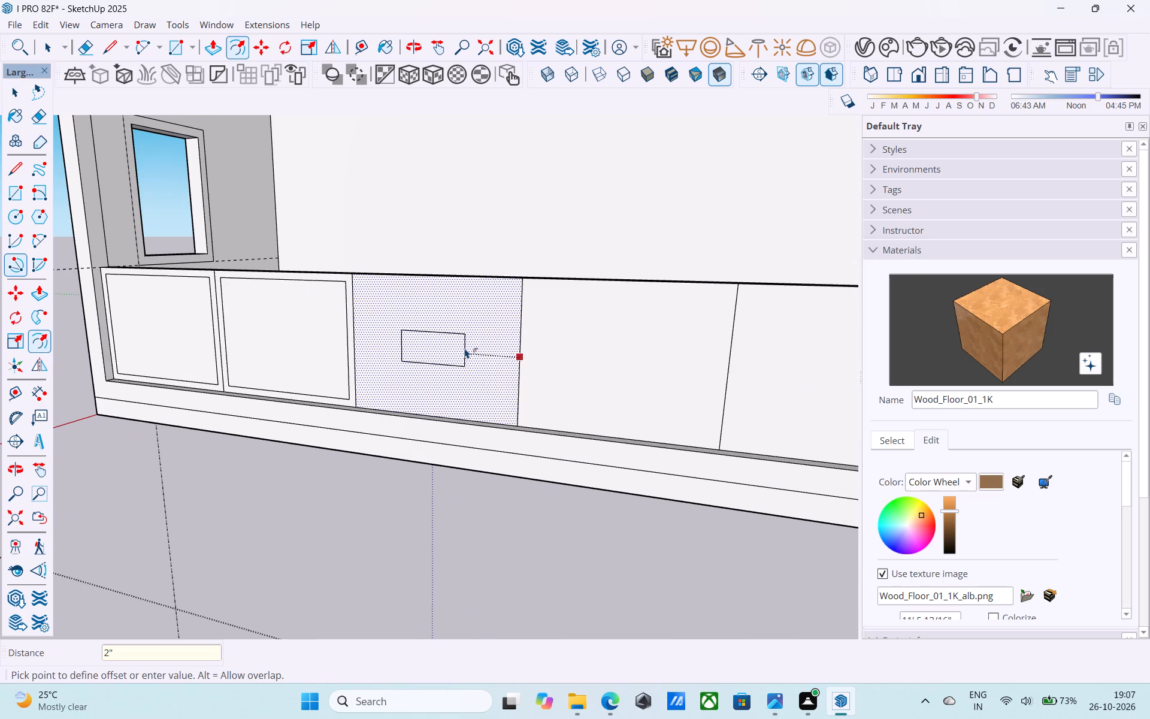
pyautogui.press('Return')
pyautogui.press('space')
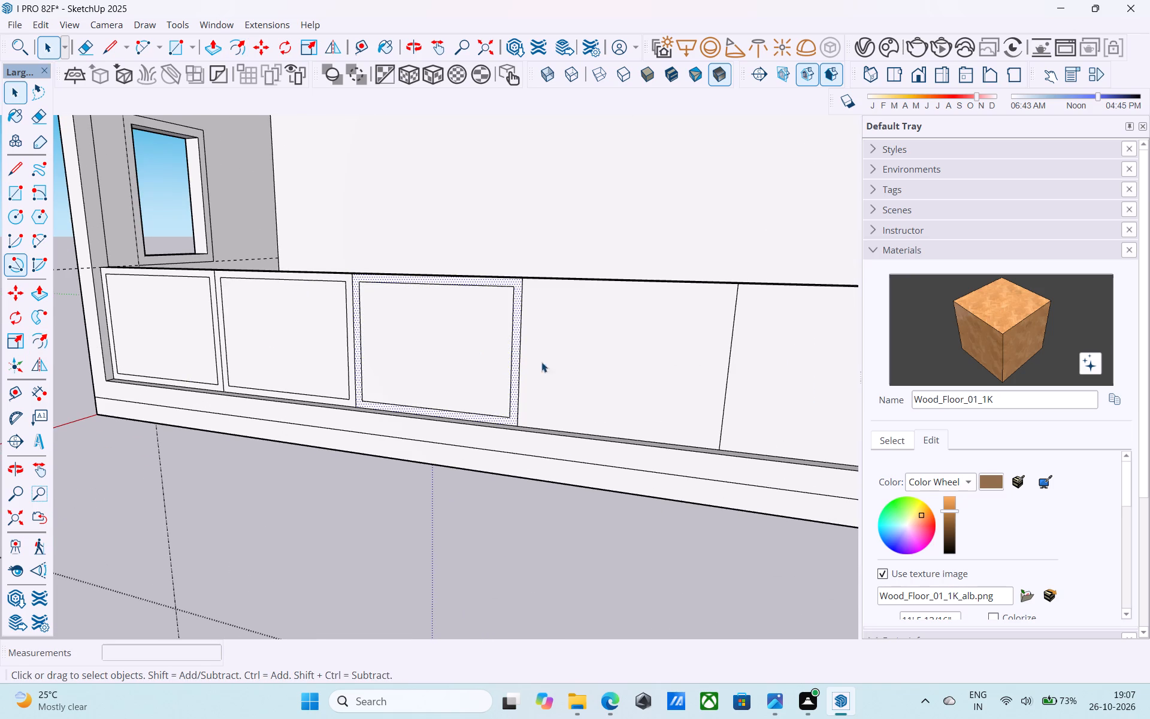
# Offset the outline of the fourth parapet panel from the window side 2" inward.
pyautogui.click(570, 359)
pyautogui.press('f')
pyautogui.click(576, 359)
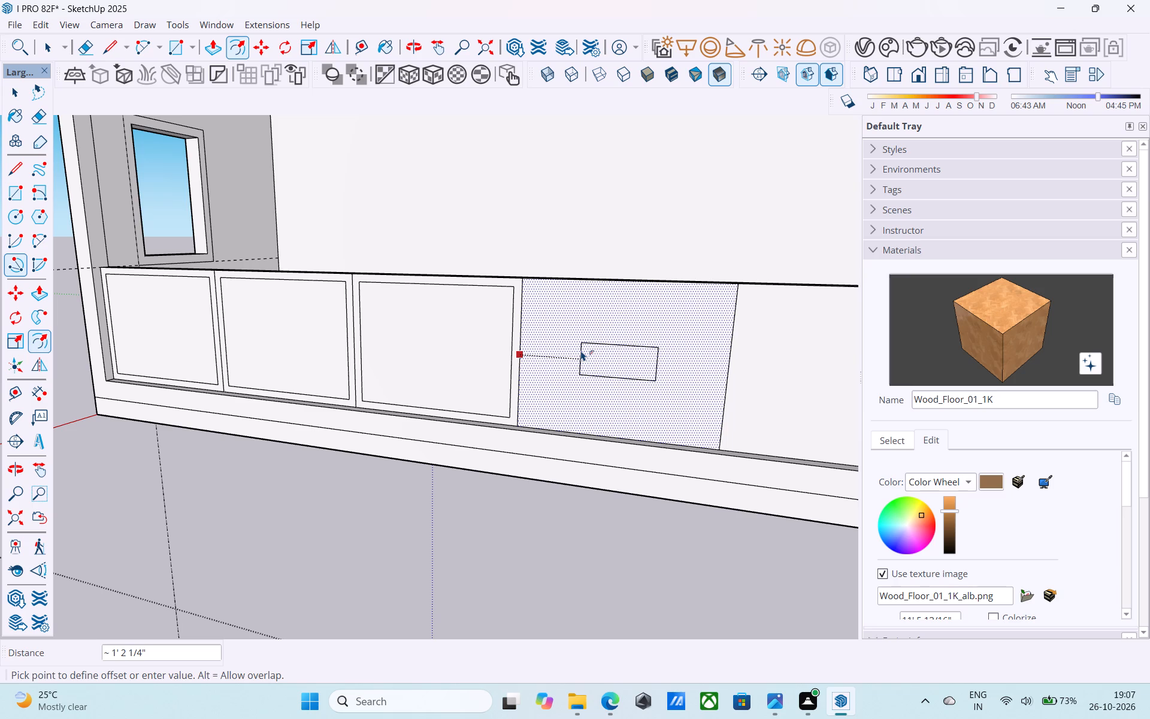
pyautogui.write('2"')
pyautogui.press('Return')
pyautogui.press('space')
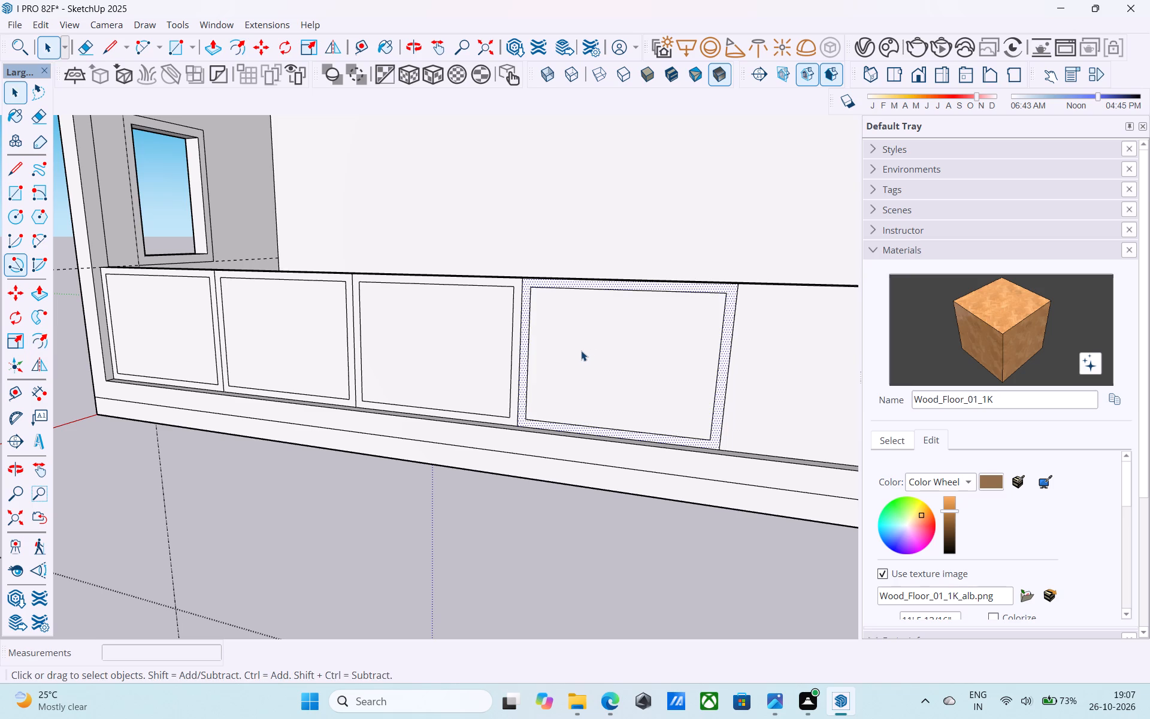
# Offset the outline of the fifth parapet panel, the one nearest the wood-clad wall, 2" inward.
pyautogui.scroll(-11, 363, 250)
pyautogui.moveTo(495, 347); pyautogui.dragTo(607, 361, button='middle')
pyautogui.scroll(10, 537, 346)
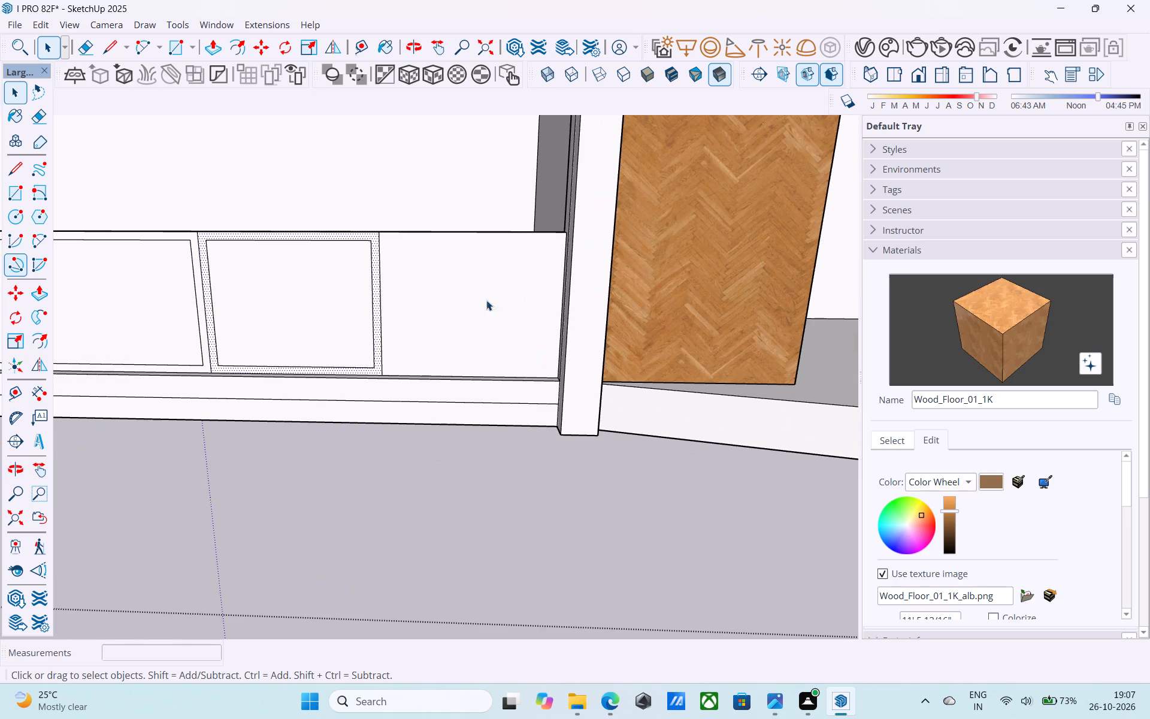
pyautogui.click(474, 304)
pyautogui.scroll(2, 473, 303)
pyautogui.press('f')
pyautogui.click(473, 304)
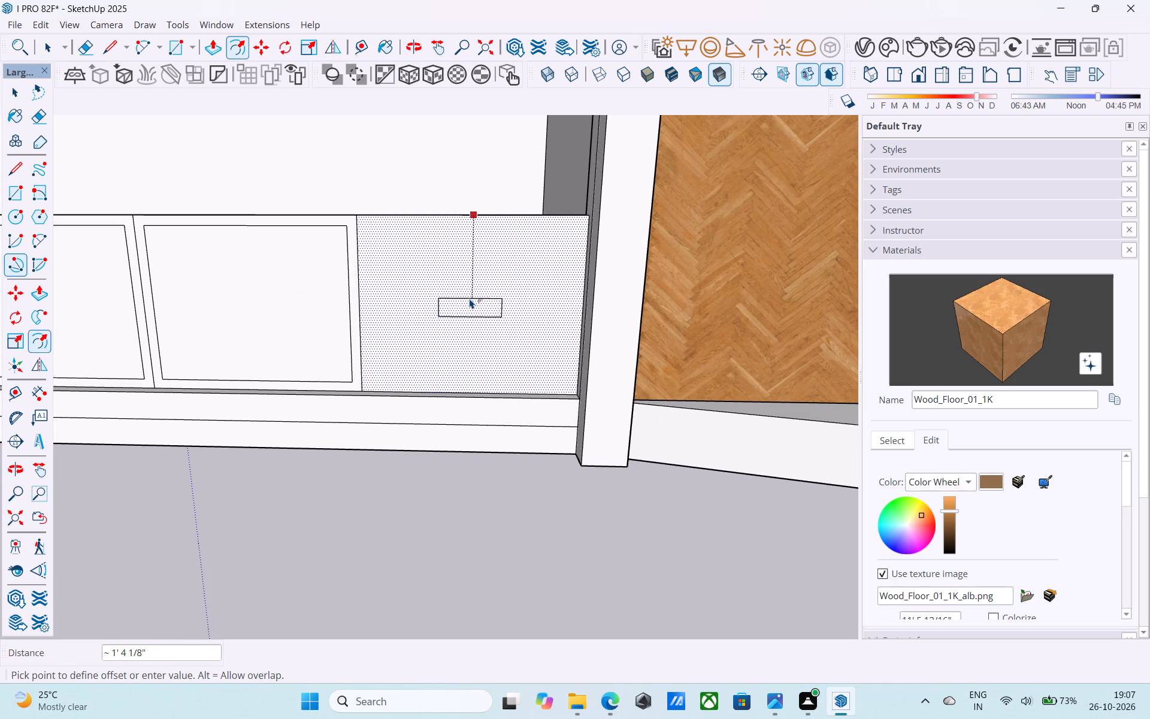
pyautogui.write('2"')
pyautogui.press('Return')
pyautogui.press('space')
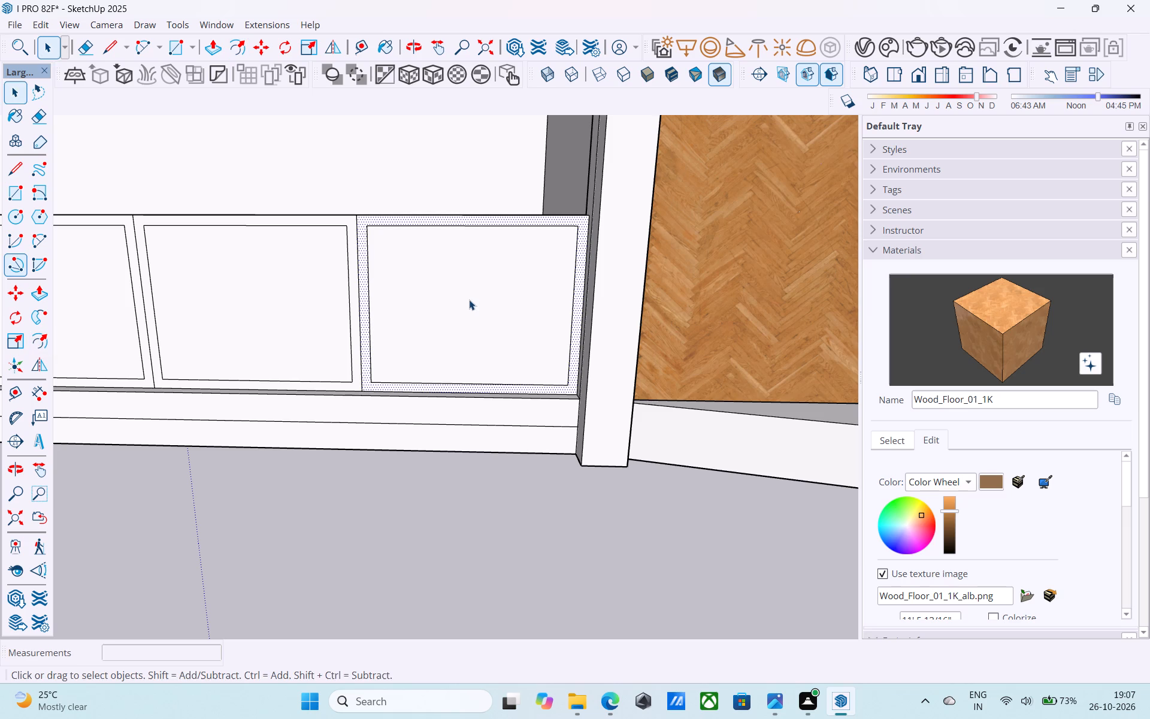
# Push the inner face of the parapet panel nearest the window 3" through to cut an opening inside its frame.
pyautogui.scroll(-12, 696, 333)
pyautogui.moveTo(698, 311); pyautogui.dragTo(671, 307, button='middle')
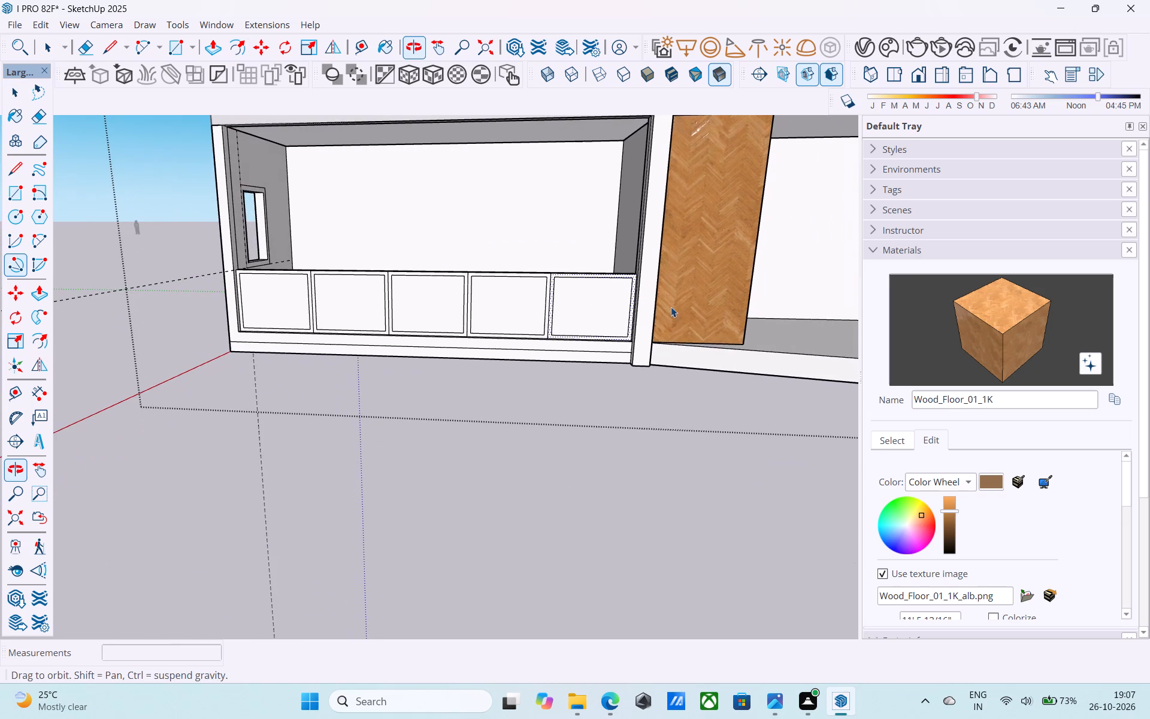
pyautogui.moveTo(671, 307); pyautogui.dragTo(671, 306, button='middle')
pyautogui.scroll(4, 238, 295)
pyautogui.moveTo(245, 295); pyautogui.dragTo(222, 439, button='middle')
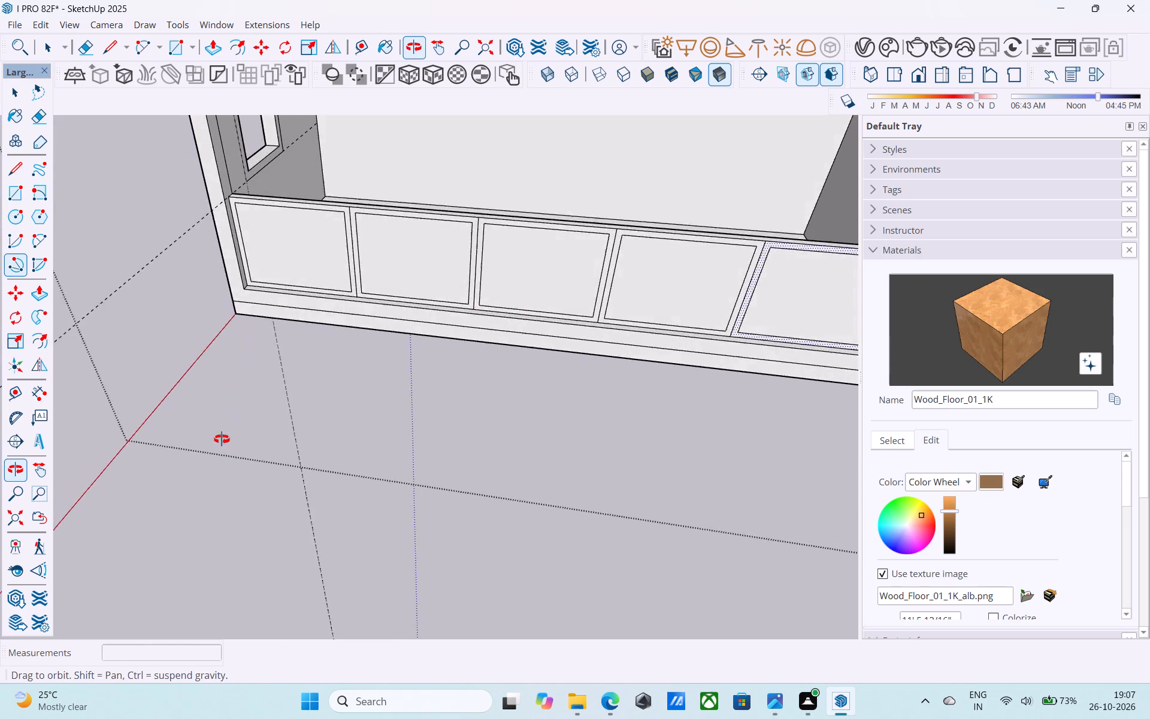
pyautogui.moveTo(222, 439); pyautogui.dragTo(267, 357, button='middle')
pyautogui.scroll(3, 265, 301)
pyautogui.click(263, 286)
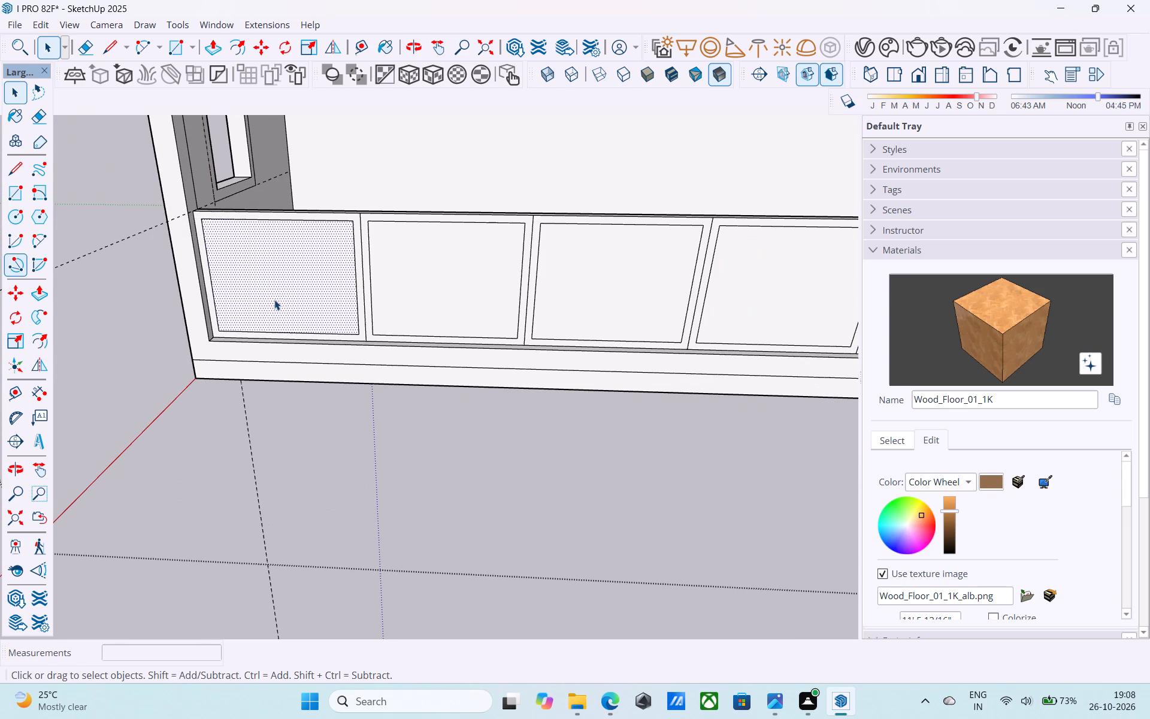
pyautogui.press('p')
pyautogui.click(274, 300)
pyautogui.click(284, 279)
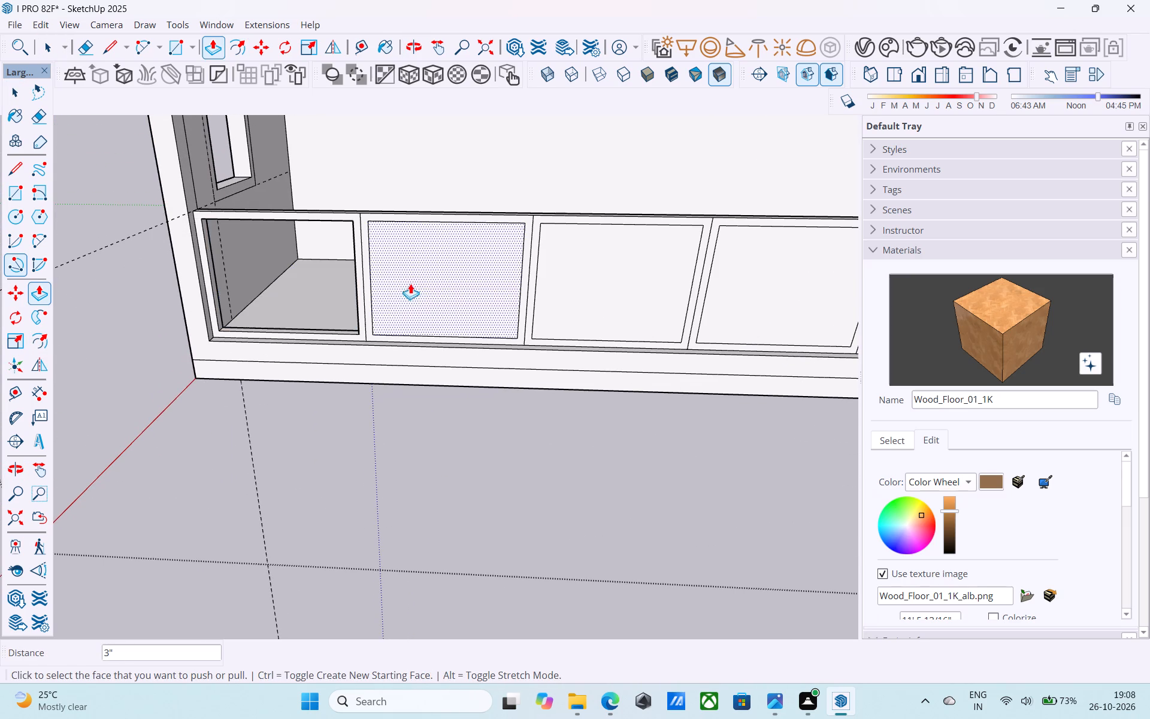
# Cut the remaining four parapet panels open by pushing each inner face through by the same 3".
pyautogui.doubleClick(413, 282)
pyautogui.doubleClick(609, 283)
pyautogui.doubleClick(762, 277)
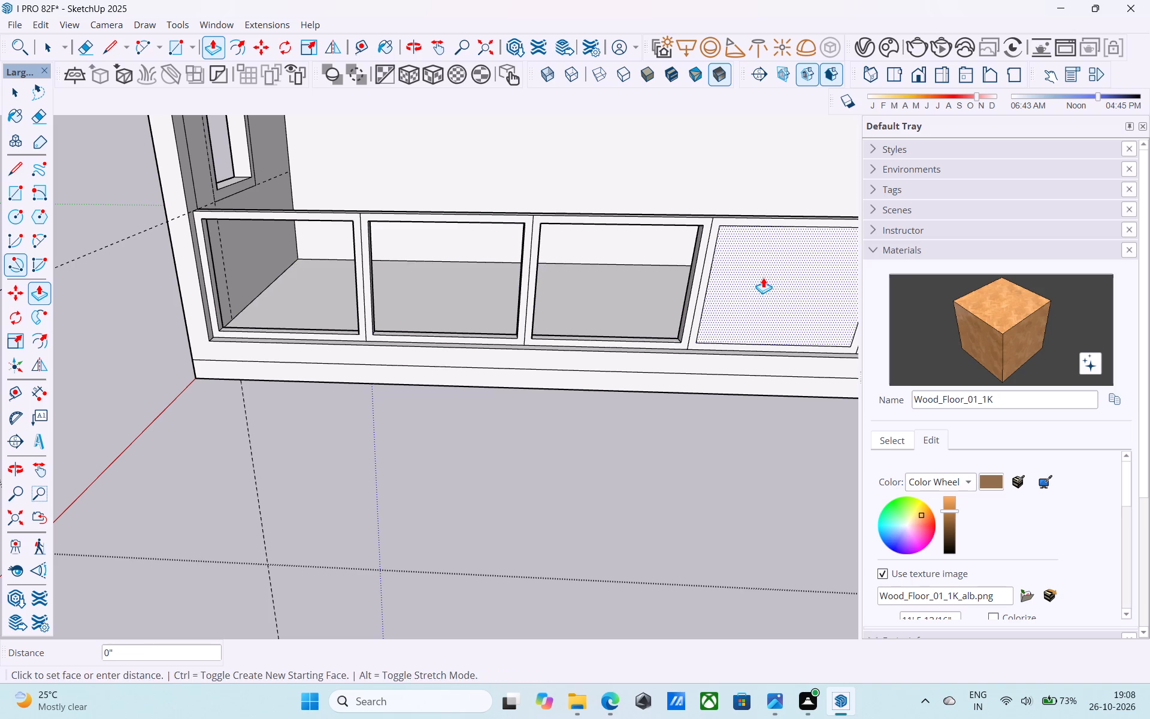
pyautogui.scroll(-10, 630, 303)
pyautogui.moveTo(623, 295); pyautogui.dragTo(540, 303, button='middle')
pyautogui.doubleClick(747, 350)
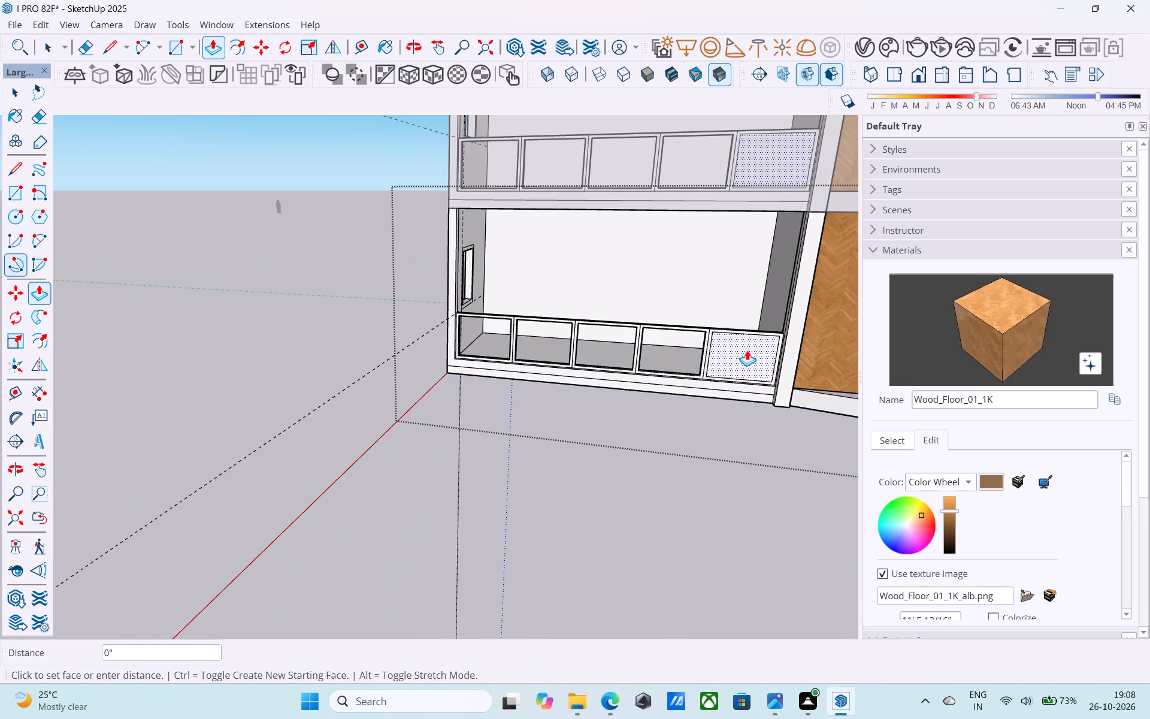
# Draw a rectangle filling the parapet opening nearest the window, corner to corner along the frame's rear inner edge.
pyautogui.keyDown('shift'); pyautogui.moveTo(736, 358); pyautogui.dragTo(725, 388, button='middle'); pyautogui.keyUp('shift')
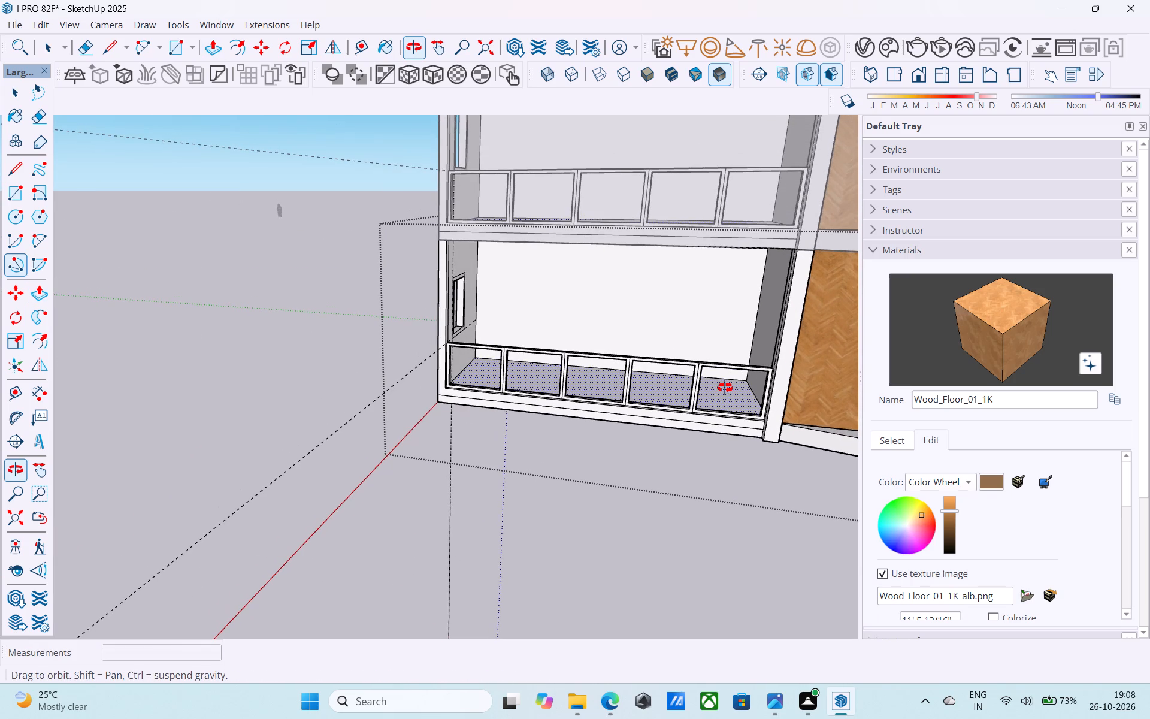
pyautogui.keyDown('shift'); pyautogui.moveTo(725, 388); pyautogui.dragTo(423, 304, button='middle'); pyautogui.keyUp('shift')
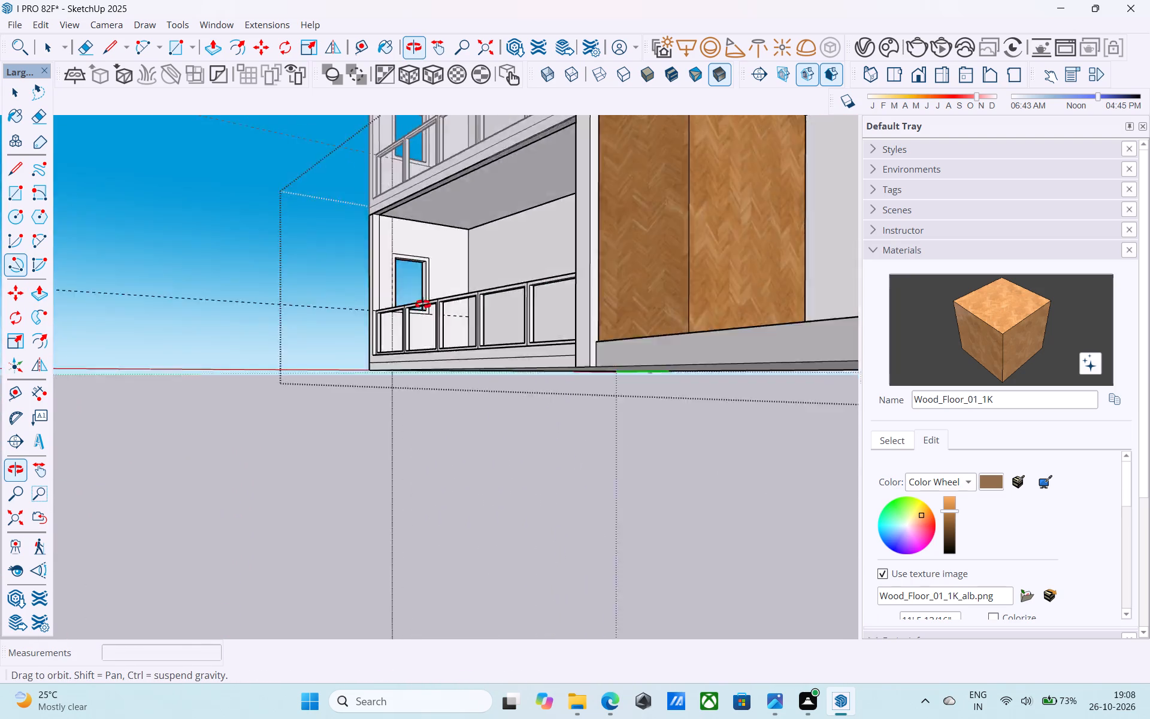
pyautogui.keyDown('shift'); pyautogui.moveTo(423, 304); pyautogui.dragTo(597, 338, button='middle'); pyautogui.keyUp('shift')
pyautogui.moveTo(288, 364); pyautogui.dragTo(182, 364, button='middle')
pyautogui.scroll(10, 361, 321)
pyautogui.moveTo(367, 372); pyautogui.dragTo(369, 361, button='middle')
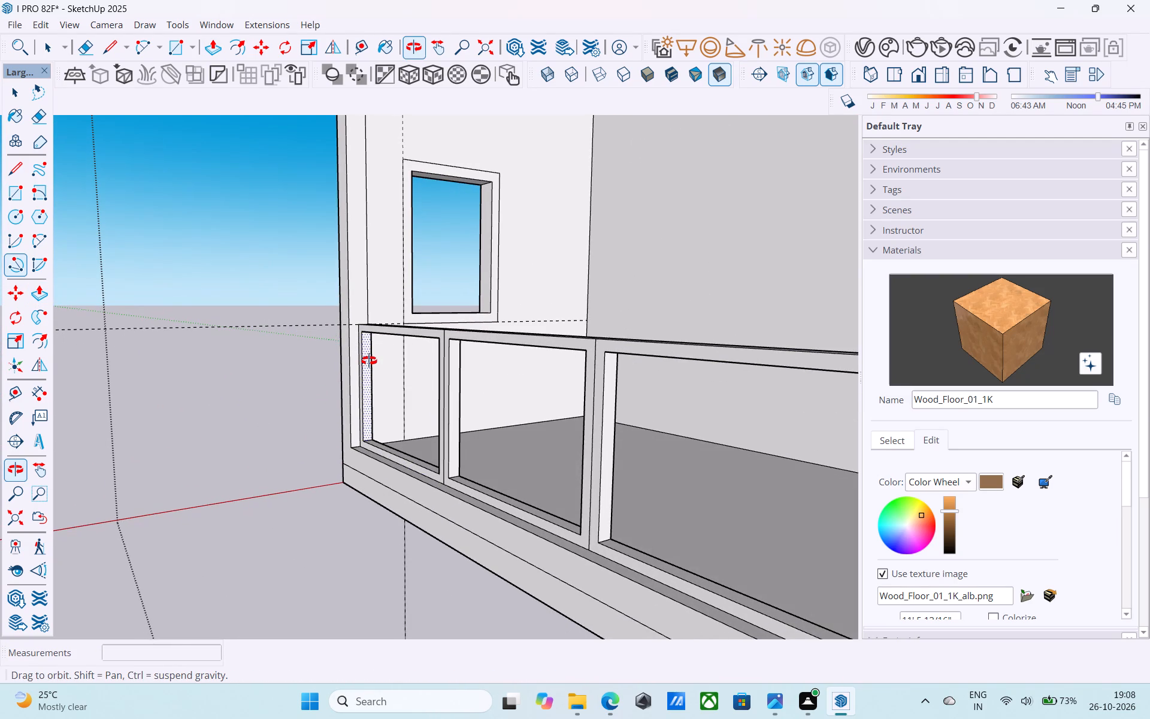
pyautogui.moveTo(369, 361); pyautogui.dragTo(370, 361, button='middle')
pyautogui.press('r')
pyautogui.moveTo(370, 361); pyautogui.dragTo(376, 334, button='middle')
pyautogui.scroll(15, 387, 311)
pyautogui.click(356, 264)
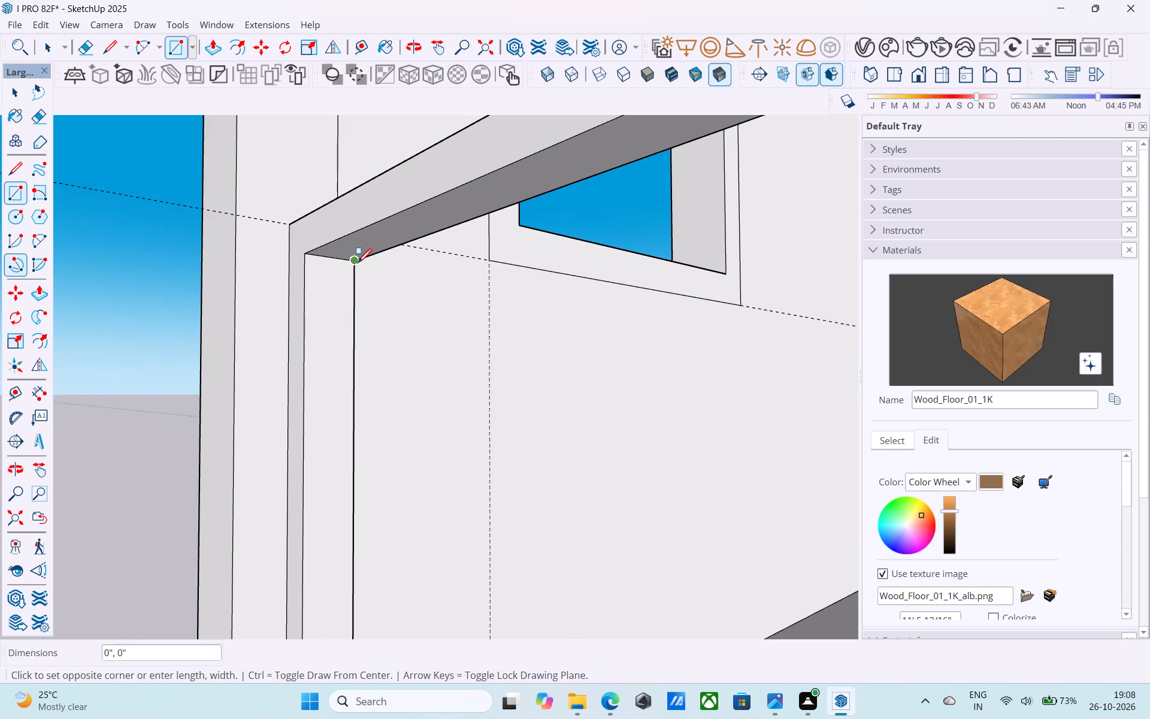
pyautogui.scroll(-16, 362, 265)
pyautogui.scroll(1, 372, 271)
pyautogui.scroll(-2, 374, 272)
pyautogui.moveTo(436, 357); pyautogui.dragTo(426, 351, button='middle')
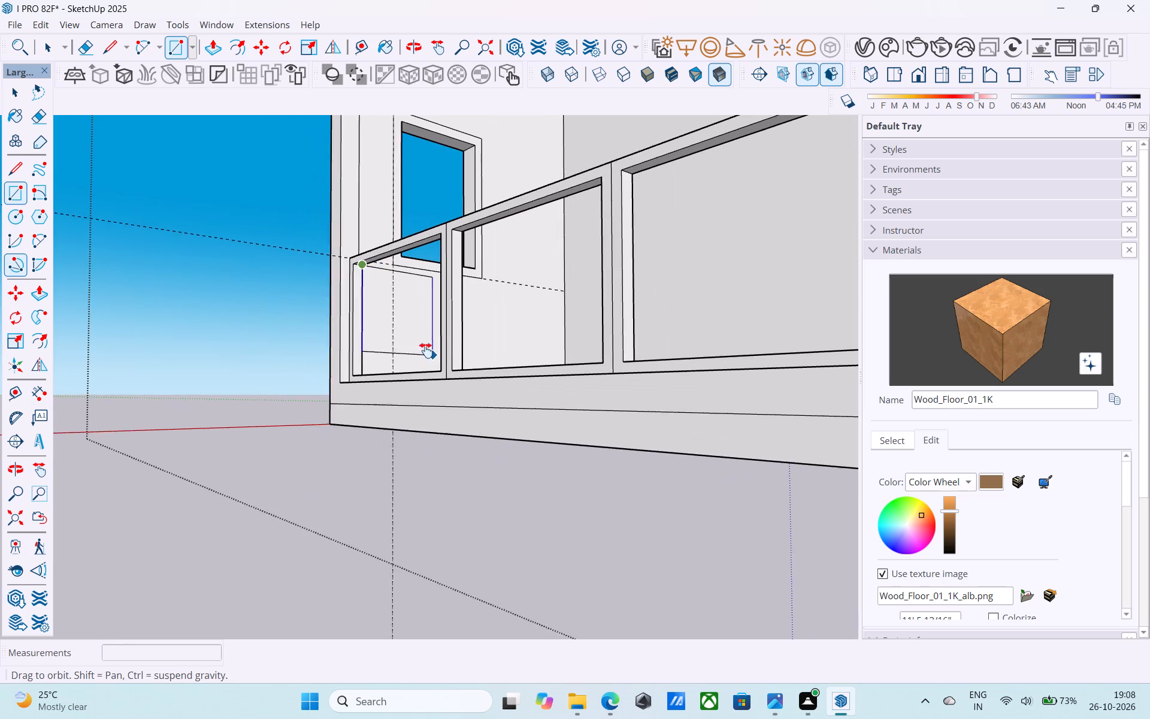
pyautogui.moveTo(426, 351); pyautogui.dragTo(545, 457, button='middle')
pyautogui.scroll(8, 545, 424)
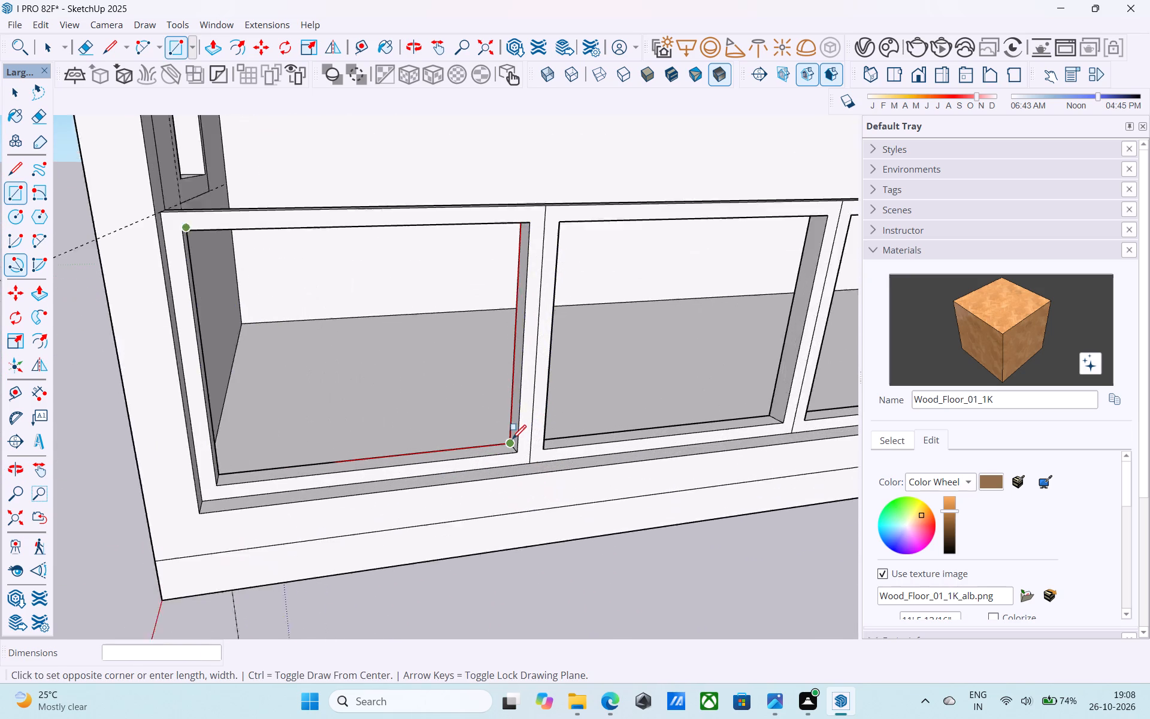
pyautogui.scroll(4, 512, 440)
pyautogui.click(511, 442)
# Draw a rectangle filling the second parapet opening from the window, along the rear inner edge of its frame.
pyautogui.scroll(-6, 510, 440)
pyautogui.keyDown('shift'); pyautogui.moveTo(513, 437); pyautogui.dragTo(441, 400, button='middle'); pyautogui.keyUp('shift')
pyautogui.keyDown('shift'); pyautogui.scroll(-1, 513, 437); pyautogui.keyUp('shift')
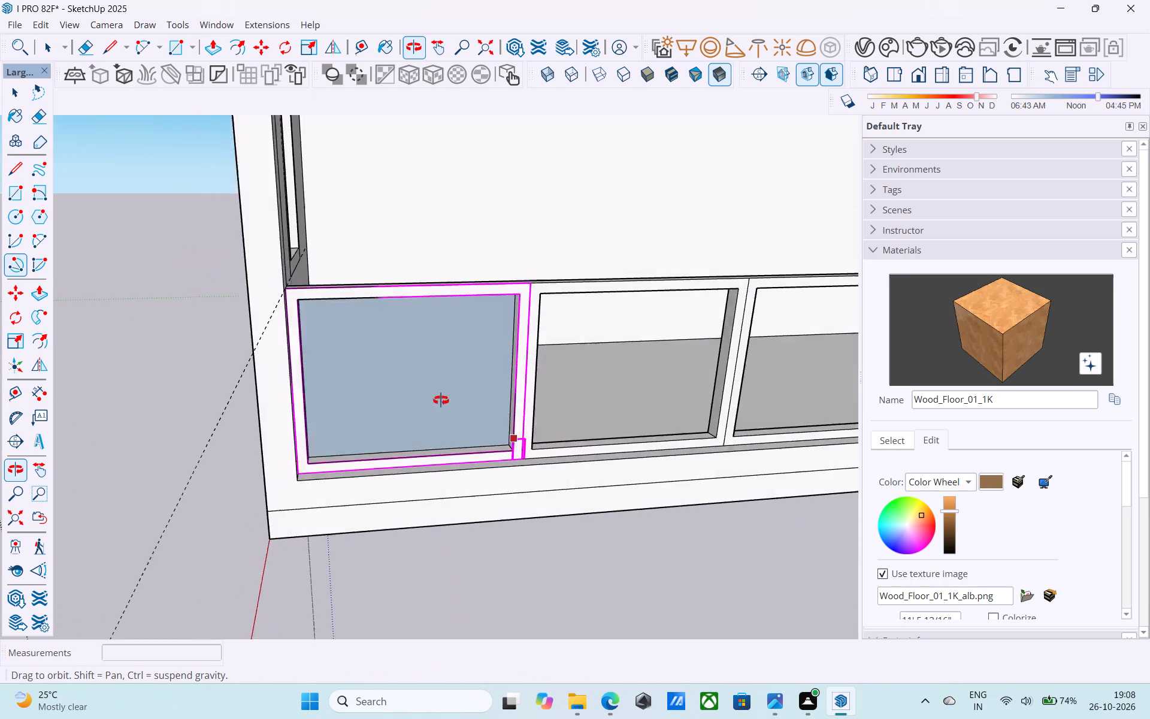
pyautogui.keyDown('shift'); pyautogui.moveTo(441, 400); pyautogui.dragTo(117, 300, button='middle'); pyautogui.keyUp('shift')
pyautogui.moveTo(475, 339); pyautogui.dragTo(465, 317, button='middle')
pyautogui.scroll(5, 520, 301)
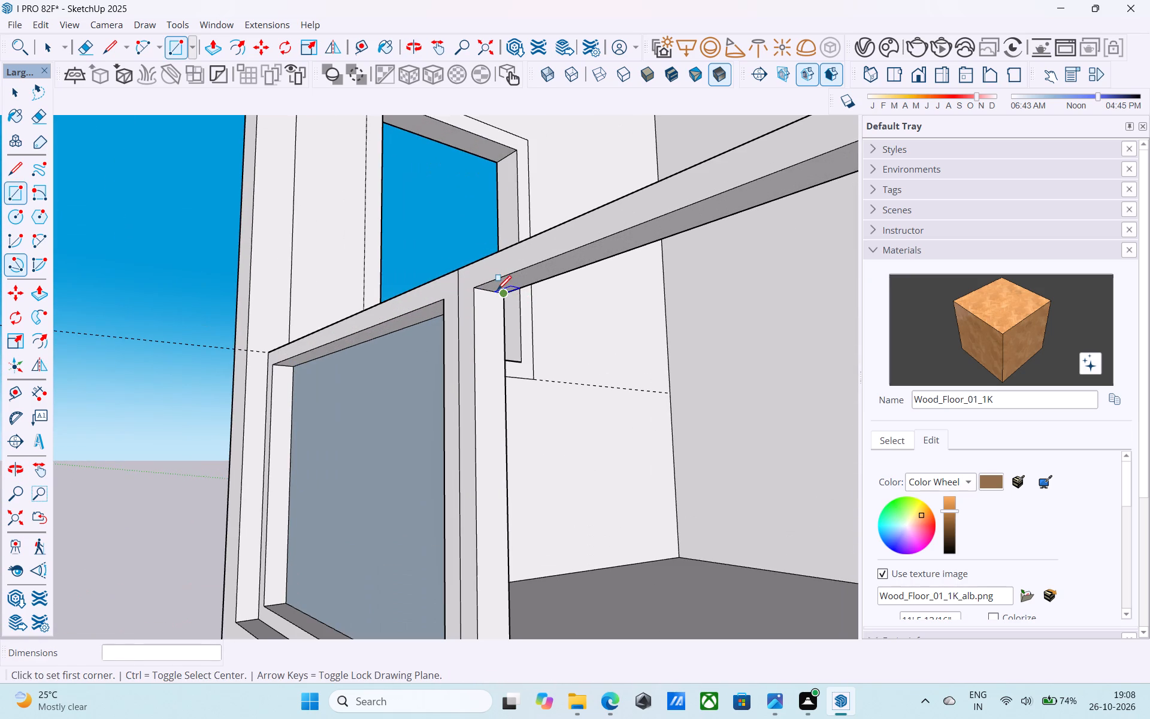
pyautogui.click(497, 291)
pyautogui.scroll(-8, 501, 291)
pyautogui.scroll(1, 505, 292)
pyautogui.scroll(-2, 507, 294)
pyautogui.scroll(-4, 597, 404)
pyautogui.moveTo(500, 389); pyautogui.dragTo(759, 484, button='middle')
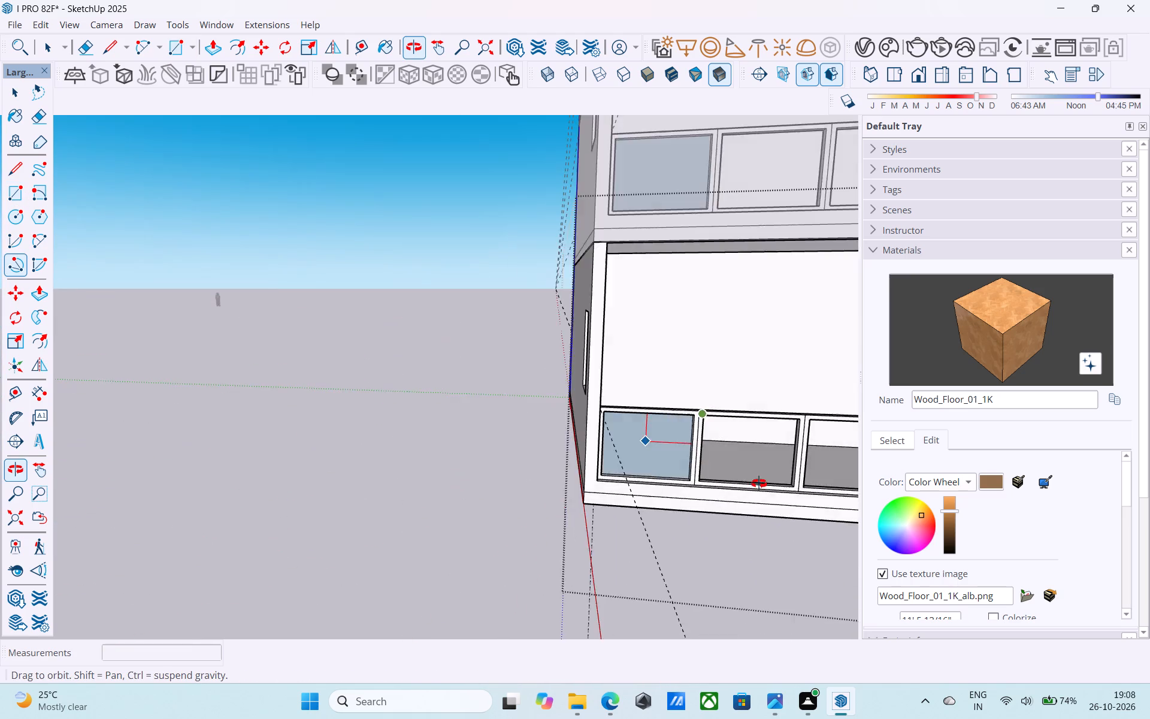
pyautogui.moveTo(759, 484); pyautogui.dragTo(647, 483, button='middle')
pyautogui.scroll(10, 579, 460)
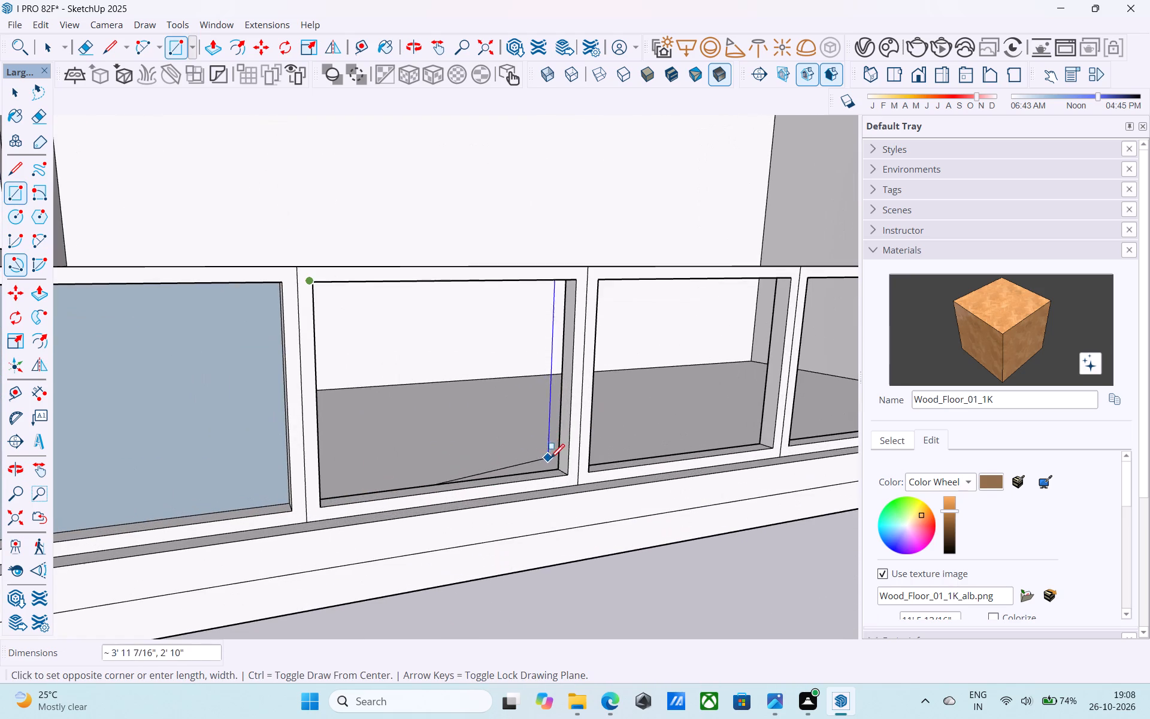
pyautogui.click(556, 469)
# Draw a 3' 5" by 2' 8" rectangle filling the third parapet opening along its frame's rear inner edge.
pyautogui.scroll(-6, 613, 441)
pyautogui.moveTo(622, 442); pyautogui.dragTo(372, 380, button='middle')
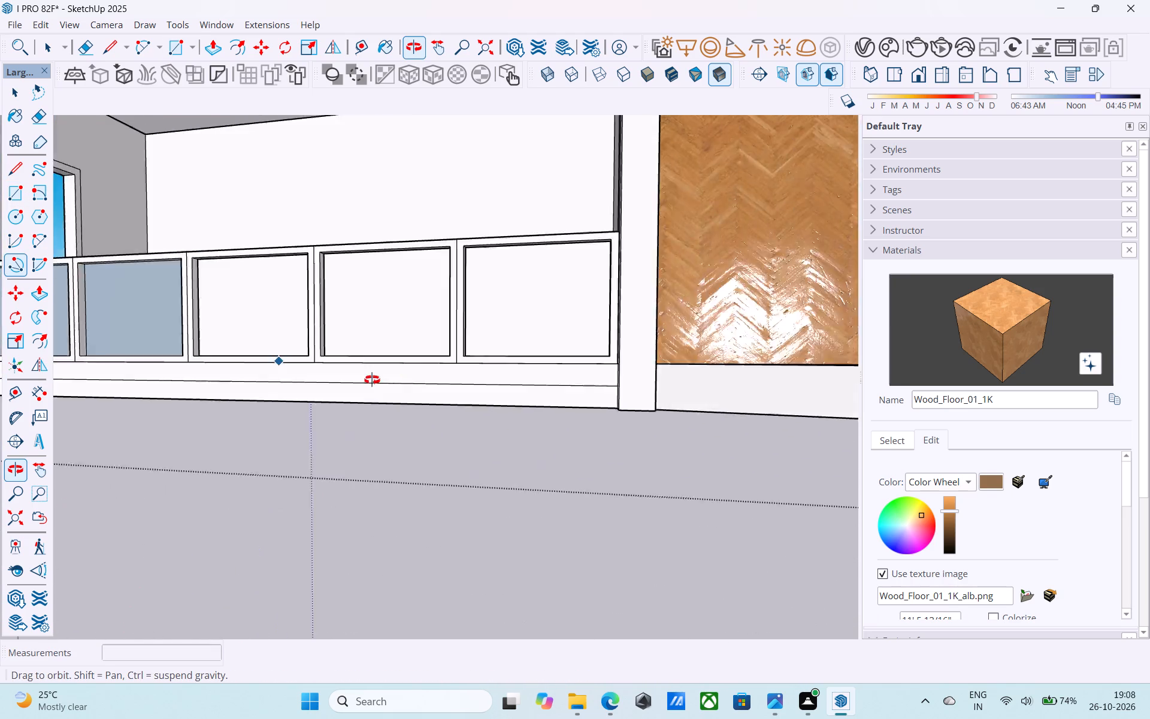
pyautogui.moveTo(372, 380); pyautogui.dragTo(341, 398, button='middle')
pyautogui.keyDown('shift'); pyautogui.moveTo(749, 457); pyautogui.dragTo(619, 423, button='middle'); pyautogui.keyUp('shift')
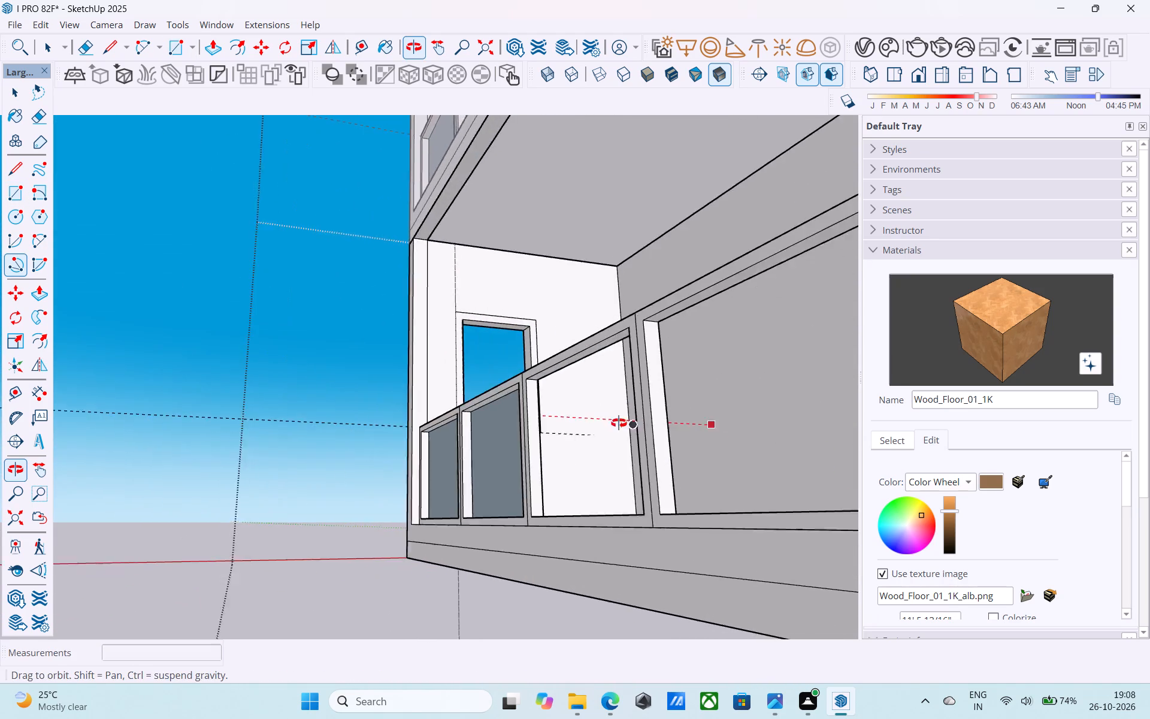
pyautogui.keyDown('shift'); pyautogui.moveTo(619, 423); pyautogui.dragTo(606, 416, button='middle'); pyautogui.keyUp('shift')
pyautogui.scroll(4, 563, 409)
pyautogui.click(498, 350)
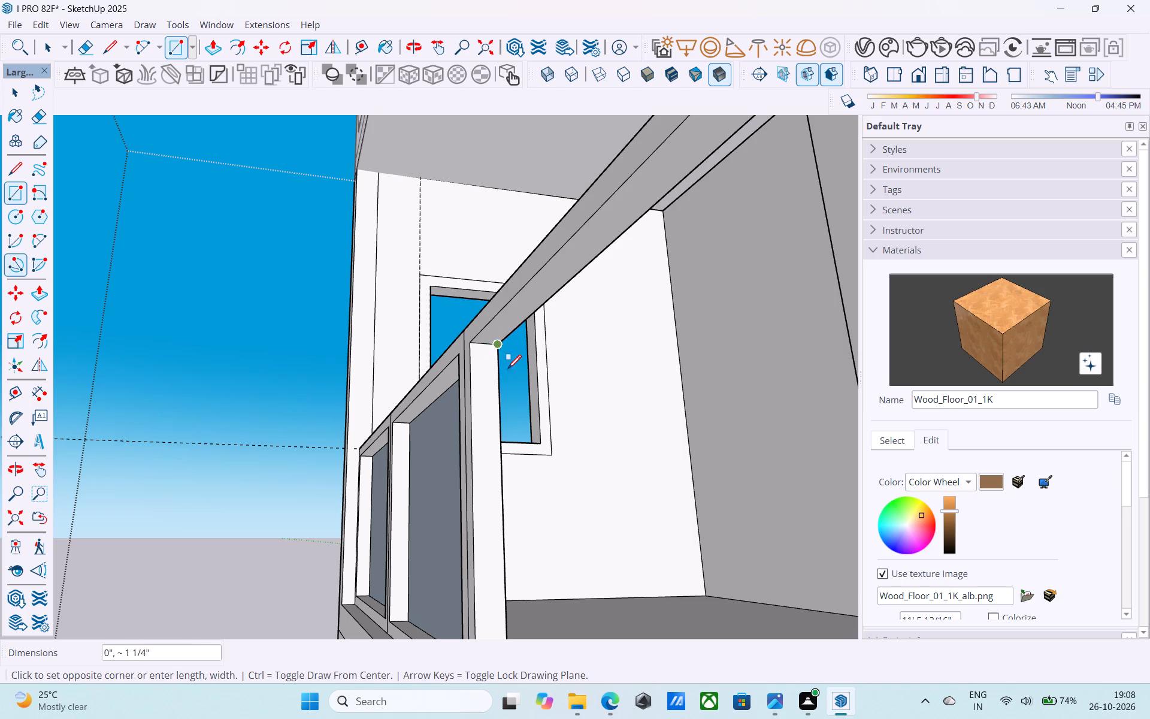
pyautogui.scroll(-6, 578, 476)
pyautogui.keyDown('shift'); pyautogui.moveTo(589, 483); pyautogui.dragTo(877, 524, button='middle'); pyautogui.keyUp('shift')
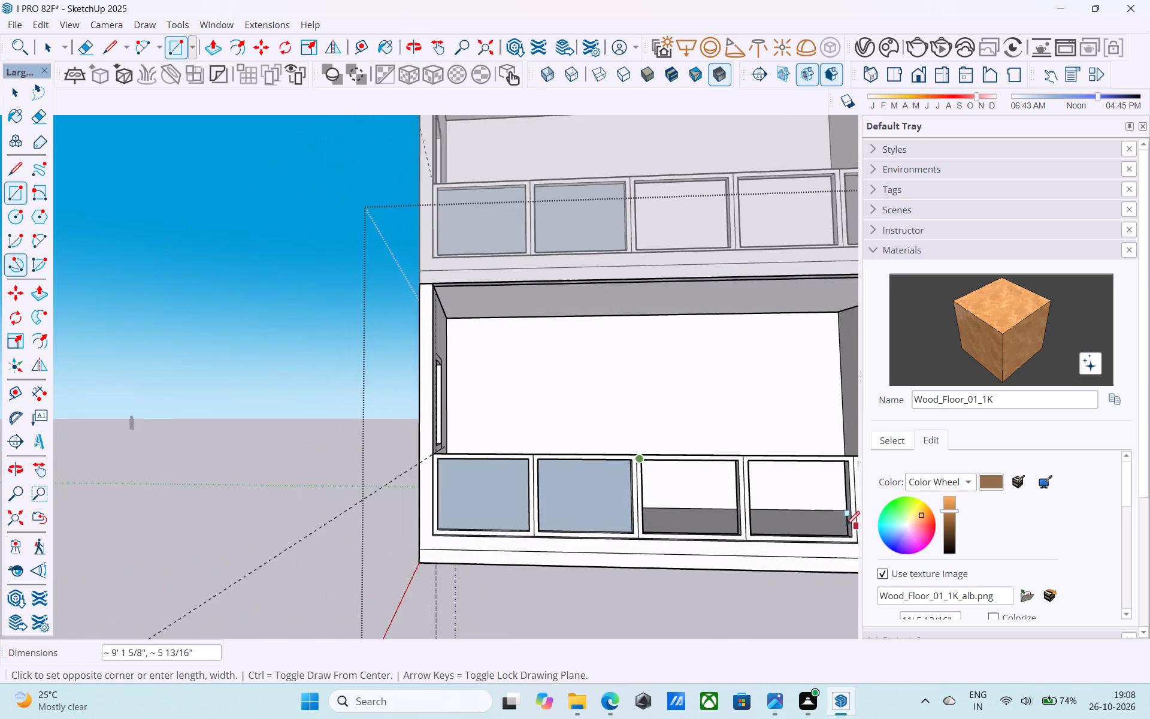
pyautogui.scroll(4, 814, 527)
pyautogui.keyDown('shift'); pyautogui.moveTo(756, 522); pyautogui.dragTo(773, 530, button='middle'); pyautogui.keyUp('shift')
pyautogui.scroll(9, 534, 437)
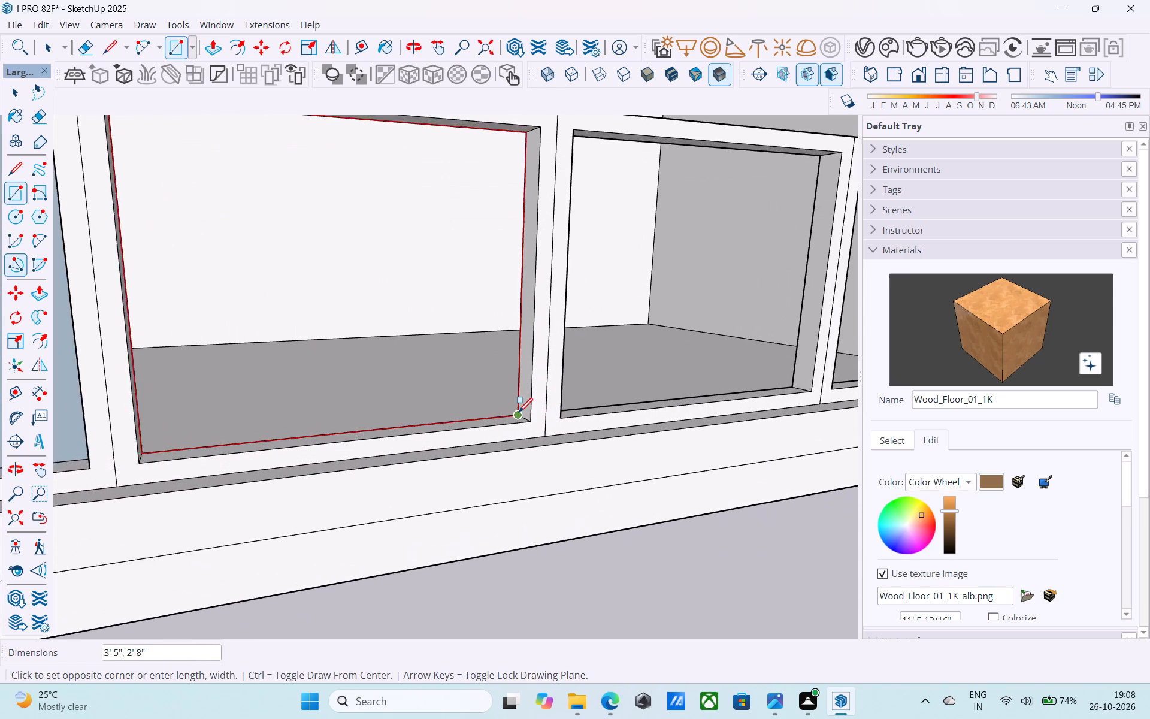
pyautogui.scroll(2, 519, 413)
pyautogui.click(520, 415)
# Draw a 3' 5" by 2' 8" rectangle filling the fourth parapet opening along its frame's rear inner edge.
pyautogui.scroll(-9, 579, 411)
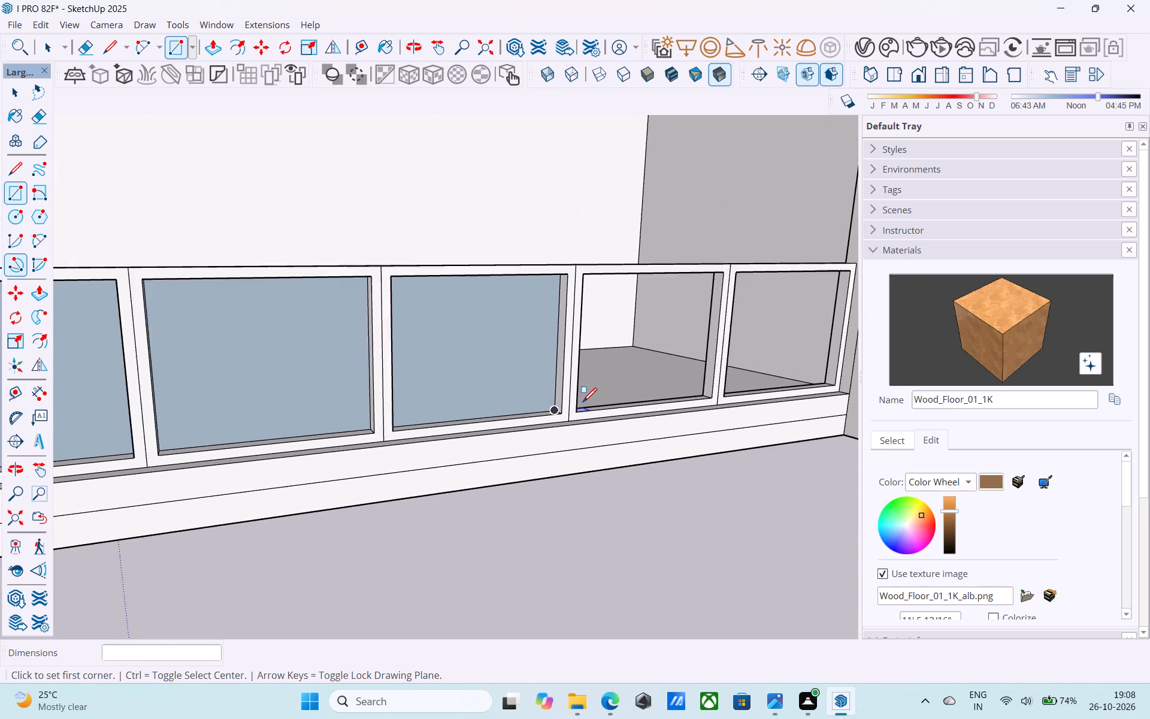
pyautogui.scroll(-6, 583, 403)
pyautogui.keyDown('shift'); pyautogui.moveTo(588, 451); pyautogui.dragTo(264, 408, button='middle'); pyautogui.keyUp('shift')
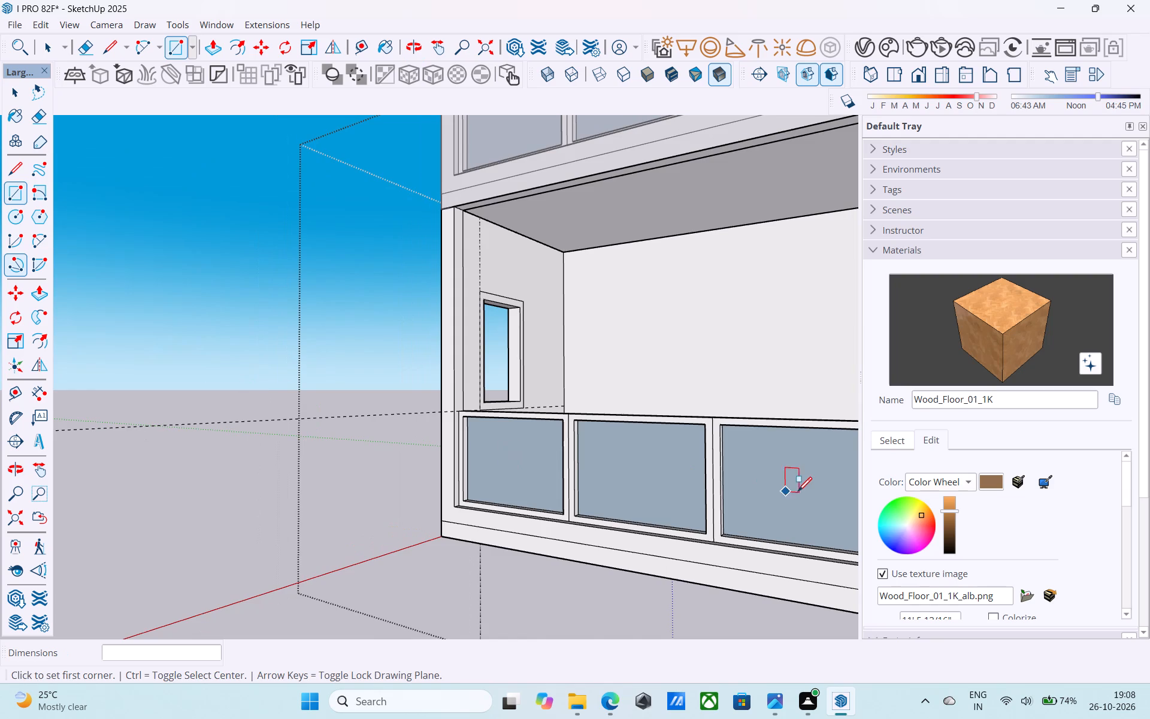
pyautogui.keyDown('shift'); pyautogui.moveTo(654, 457); pyautogui.dragTo(327, 369, button='middle'); pyautogui.keyUp('shift')
pyautogui.moveTo(537, 398); pyautogui.dragTo(500, 367, button='middle')
pyautogui.scroll(7, 361, 232)
pyautogui.scroll(-5, 365, 219)
pyautogui.moveTo(366, 223); pyautogui.dragTo(379, 279, button='middle')
pyautogui.scroll(3, 428, 342)
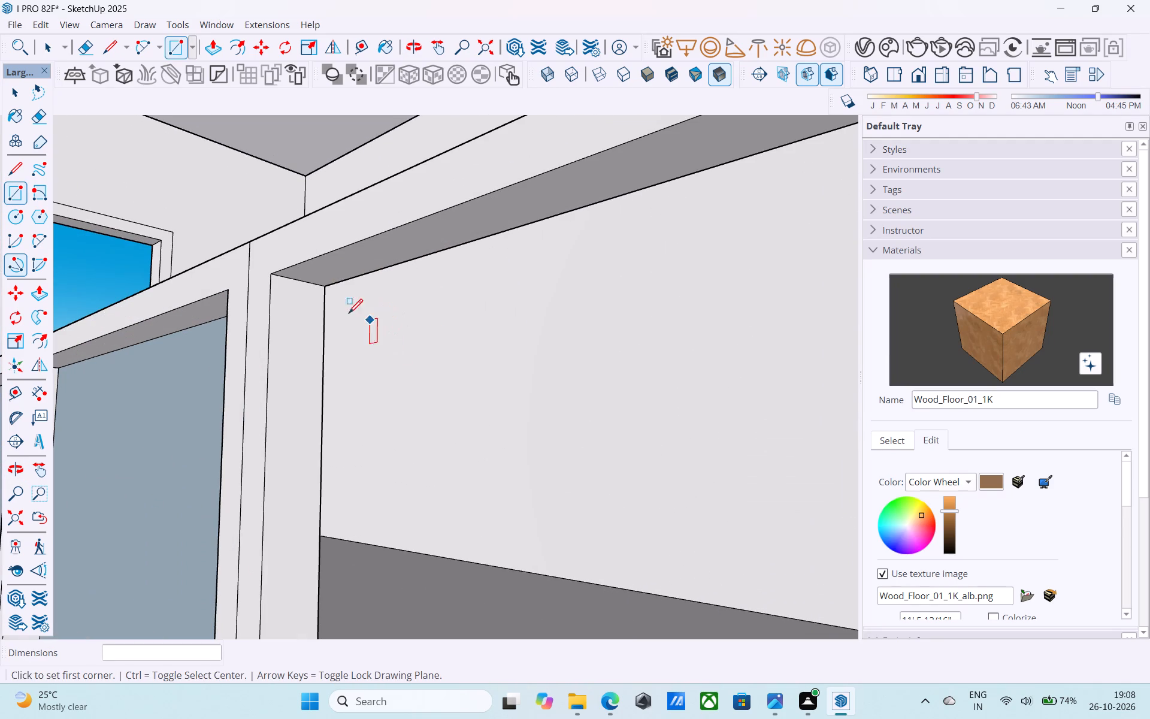
pyautogui.click(327, 290)
pyautogui.scroll(-2, 343, 274)
pyautogui.scroll(1, 343, 274)
pyautogui.scroll(-20, 343, 274)
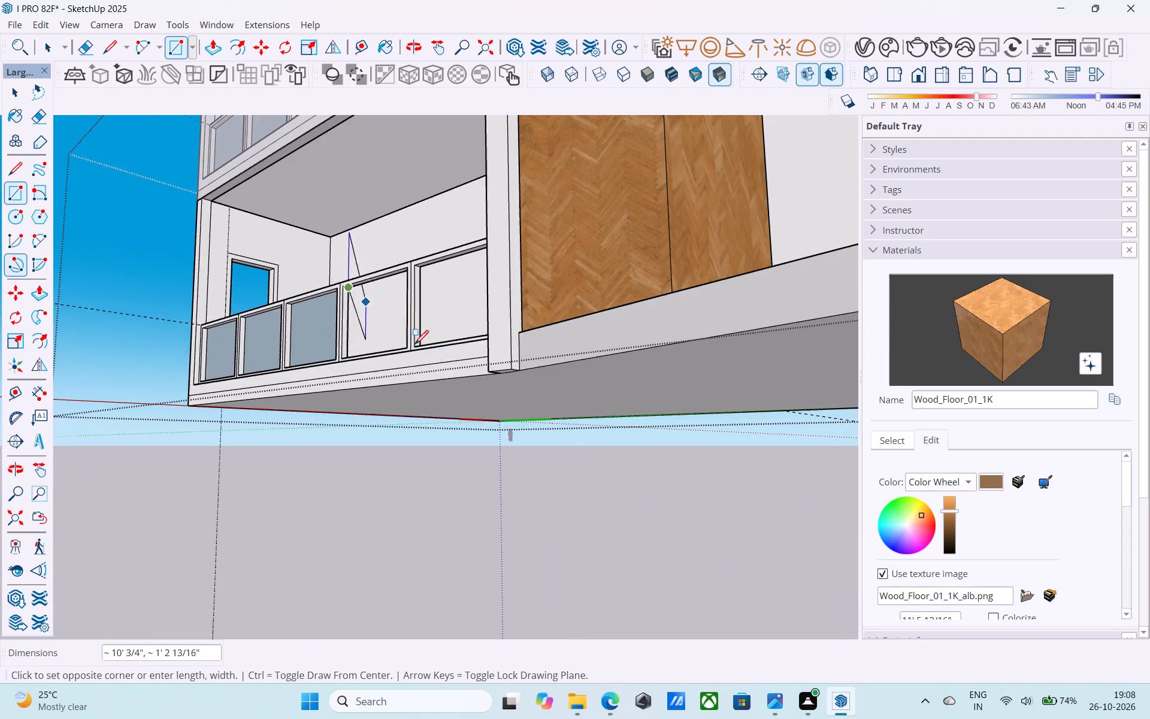
pyautogui.keyDown('shift'); pyautogui.moveTo(441, 367); pyautogui.dragTo(874, 460, button='middle'); pyautogui.keyUp('shift')
pyautogui.scroll(2, 650, 386)
pyautogui.scroll(10, 564, 367)
pyautogui.click(634, 390)
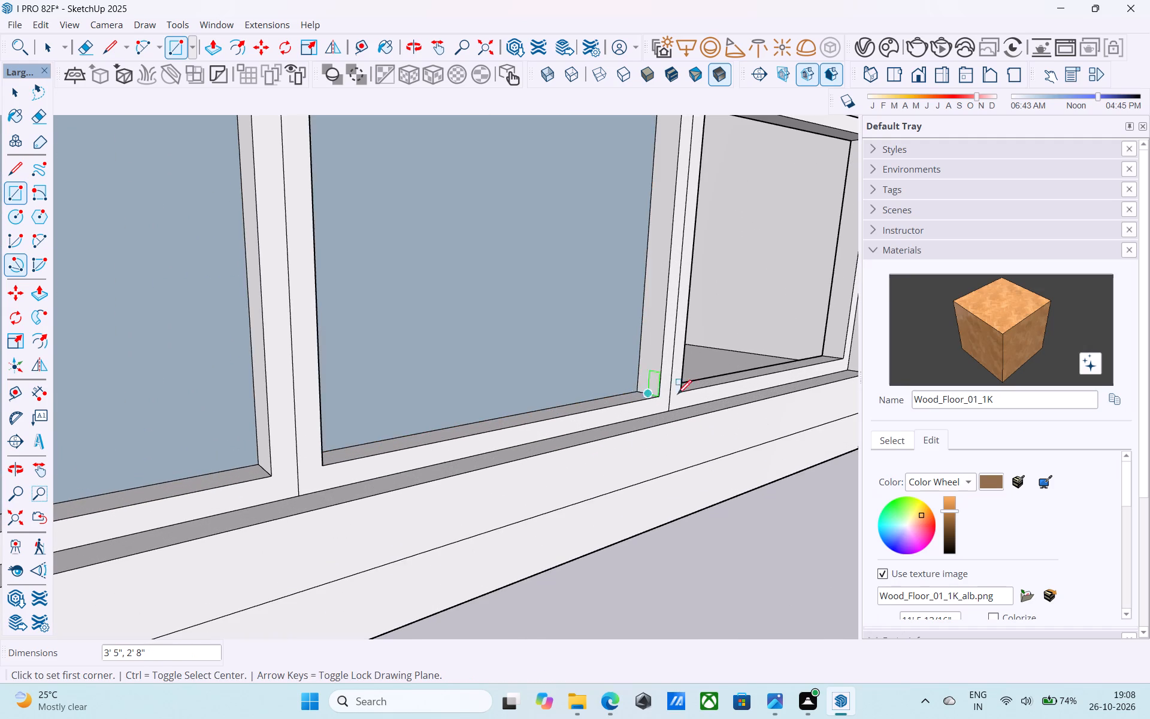
# Draw a 3' 5" by 2' 8" rectangle filling the fifth parapet opening, next to the wood-clad wall, along its rear inner edge.
pyautogui.scroll(-9, 693, 392)
pyautogui.keyDown('shift'); pyautogui.moveTo(696, 394); pyautogui.dragTo(667, 339, button='middle'); pyautogui.keyUp('shift')
pyautogui.scroll(10, 685, 349)
pyautogui.click(719, 347)
pyautogui.scroll(-4, 721, 346)
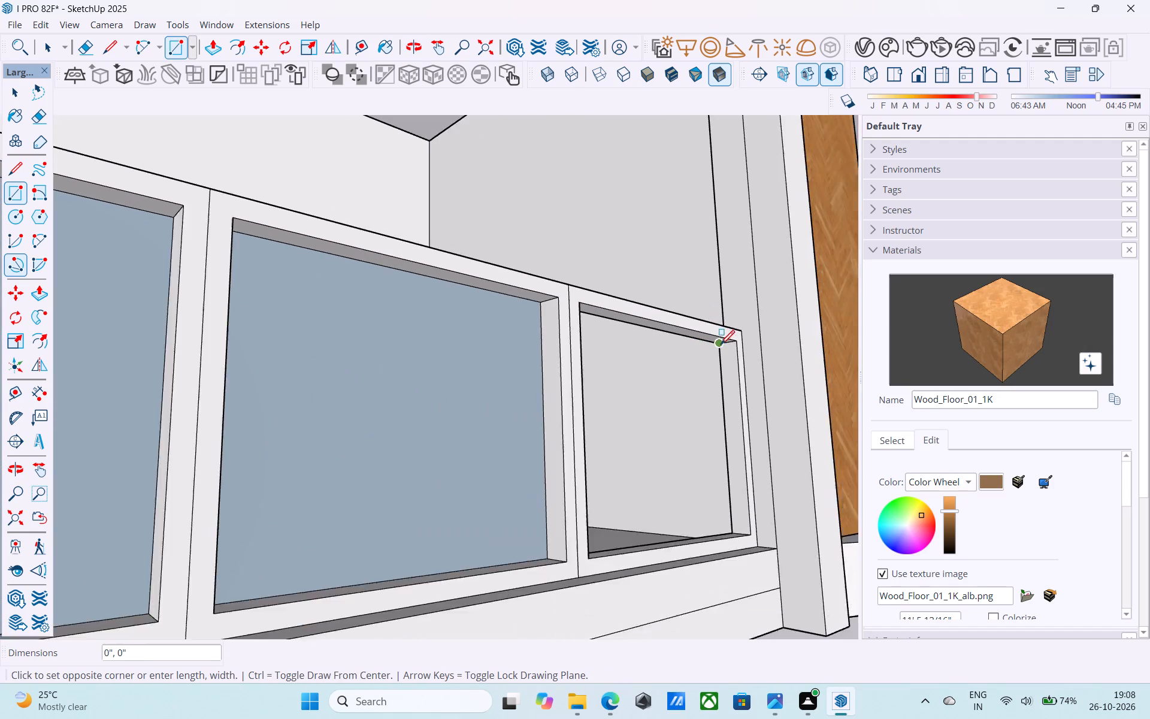
pyautogui.scroll(-12, 721, 346)
pyautogui.moveTo(722, 362); pyautogui.dragTo(377, 421, button='middle')
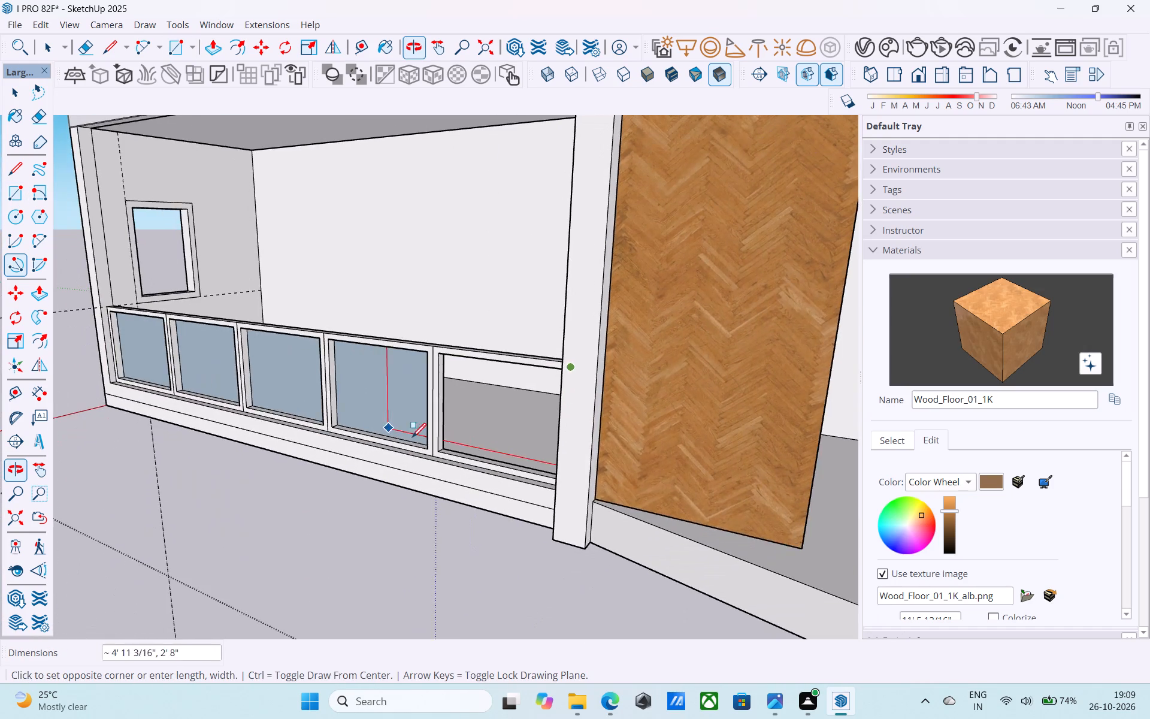
pyautogui.scroll(8, 425, 439)
pyautogui.click(461, 458)
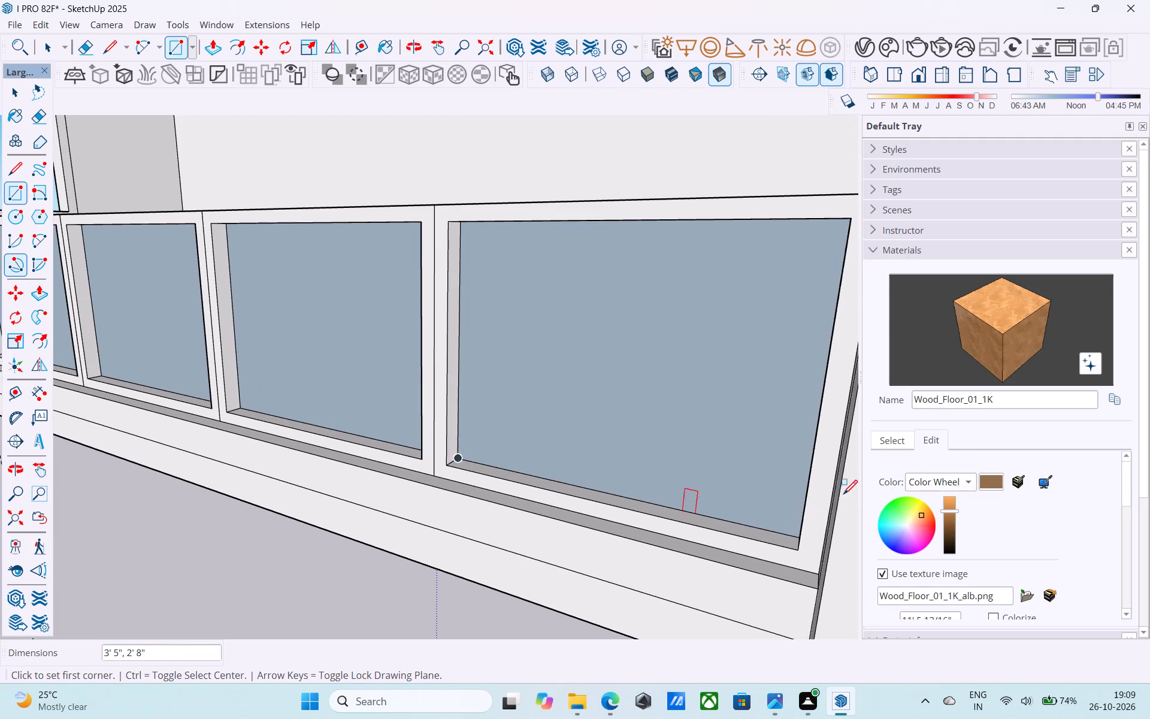
# Paint the five new parapet panes with Glass_Basic_01 from the Glass material collection.
pyautogui.click(874, 442)
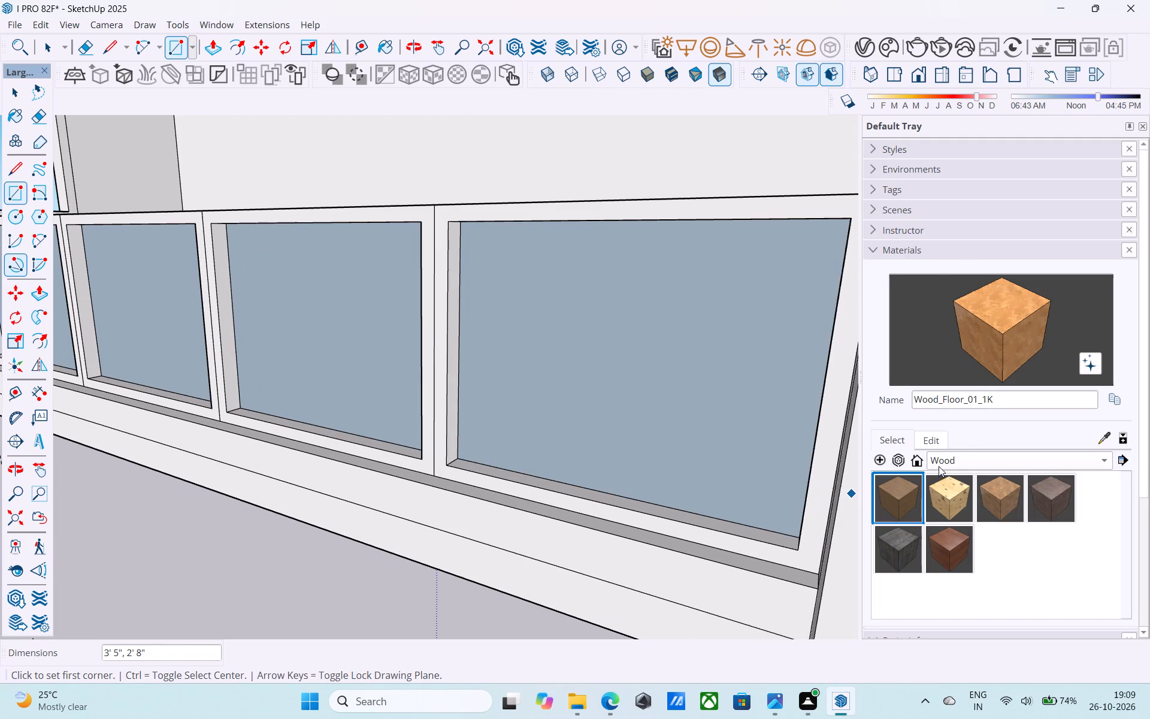
pyautogui.click(939, 466)
pyautogui.click(957, 333)
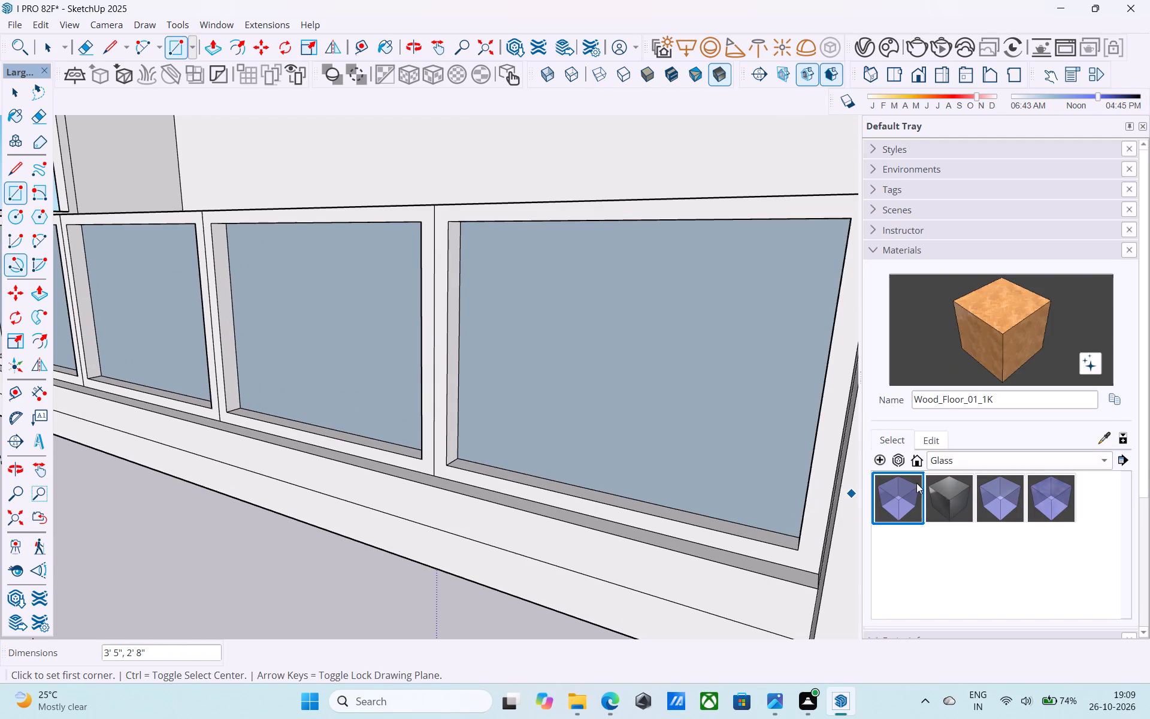
pyautogui.click(909, 488)
pyautogui.click(710, 352)
pyautogui.scroll(-4, 636, 371)
pyautogui.click(422, 377)
pyautogui.scroll(-6, 662, 370)
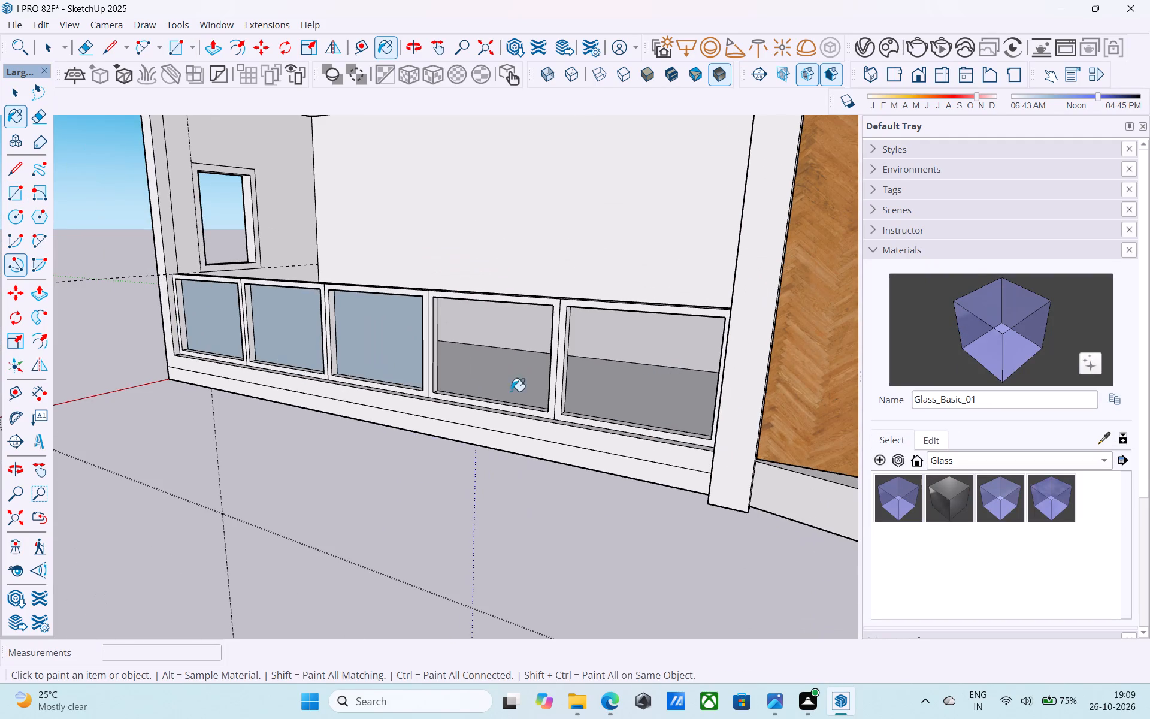
pyautogui.click(395, 365)
pyautogui.click(253, 331)
pyautogui.click(231, 330)
pyautogui.click(295, 331)
# Draw a rectangle across the outer front edge of the parapet opening nearest the window, corner to corner inside its frame.
pyautogui.scroll(-5, 387, 520)
pyautogui.moveTo(392, 522); pyautogui.dragTo(362, 354, button='middle')
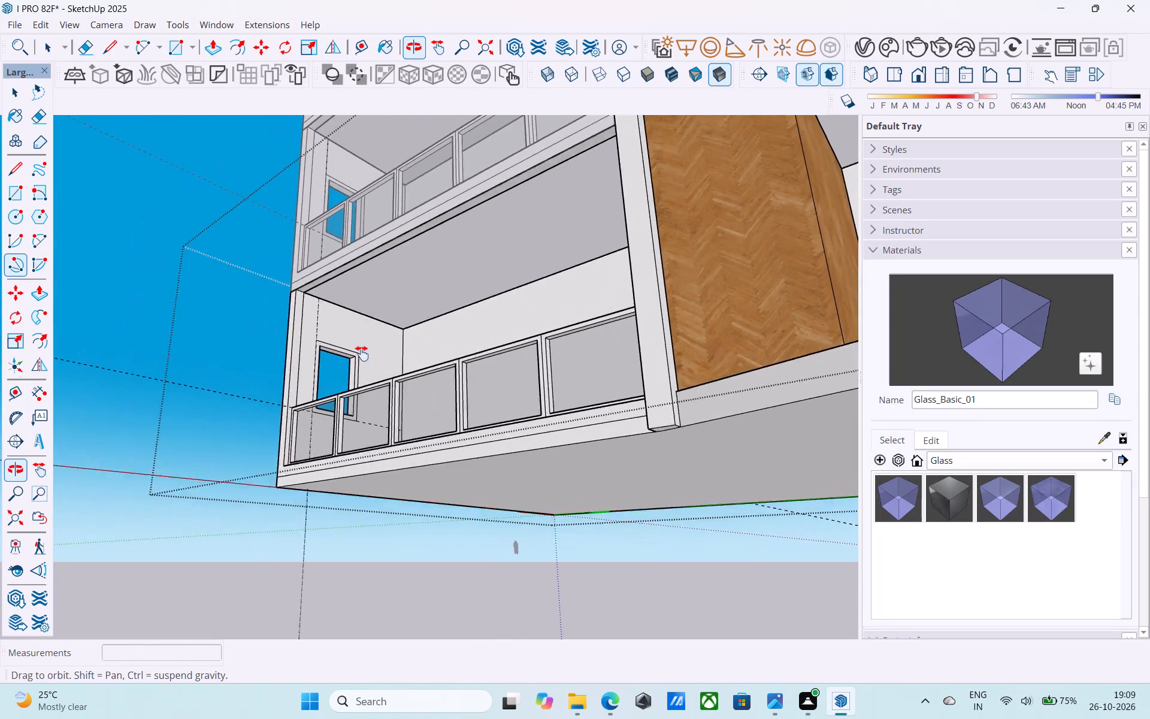
pyautogui.moveTo(362, 354); pyautogui.dragTo(338, 386, button='middle')
pyautogui.press('r')
pyautogui.scroll(4, 308, 388)
pyautogui.moveTo(287, 476); pyautogui.dragTo(394, 361, button='middle')
pyautogui.scroll(14, 372, 377)
pyautogui.click(354, 308)
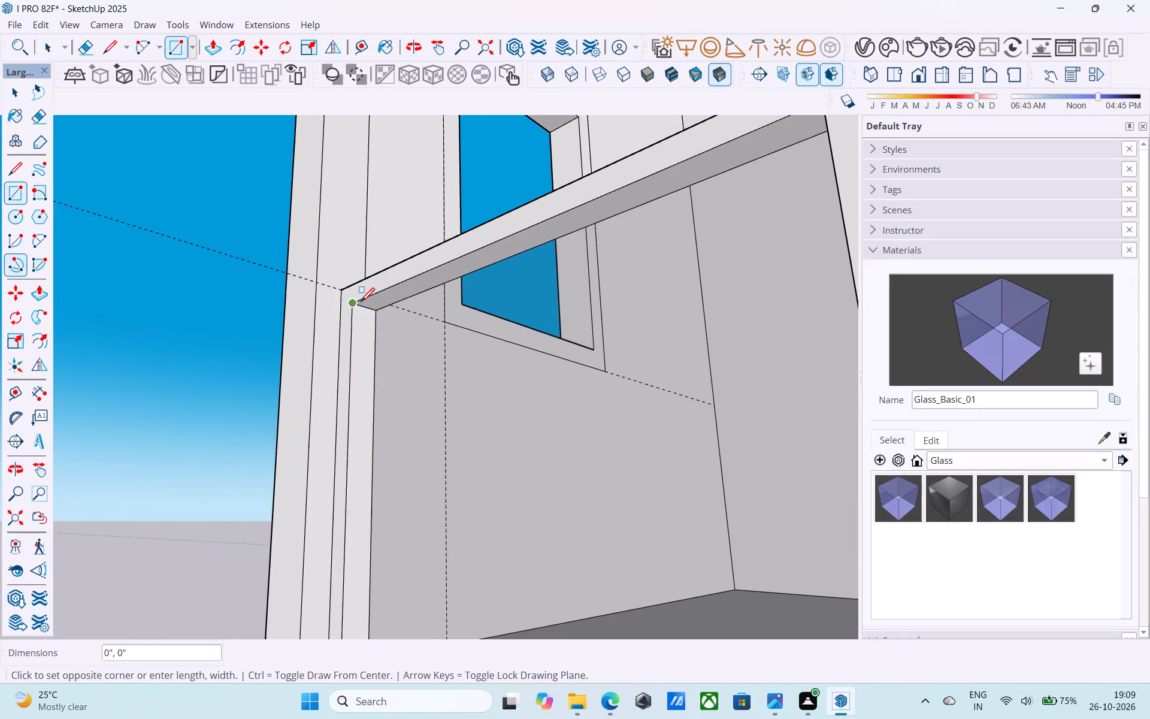
pyautogui.scroll(-11, 361, 303)
pyautogui.keyDown('shift'); pyautogui.moveTo(456, 385); pyautogui.dragTo(1004, 575, button='middle'); pyautogui.keyUp('shift')
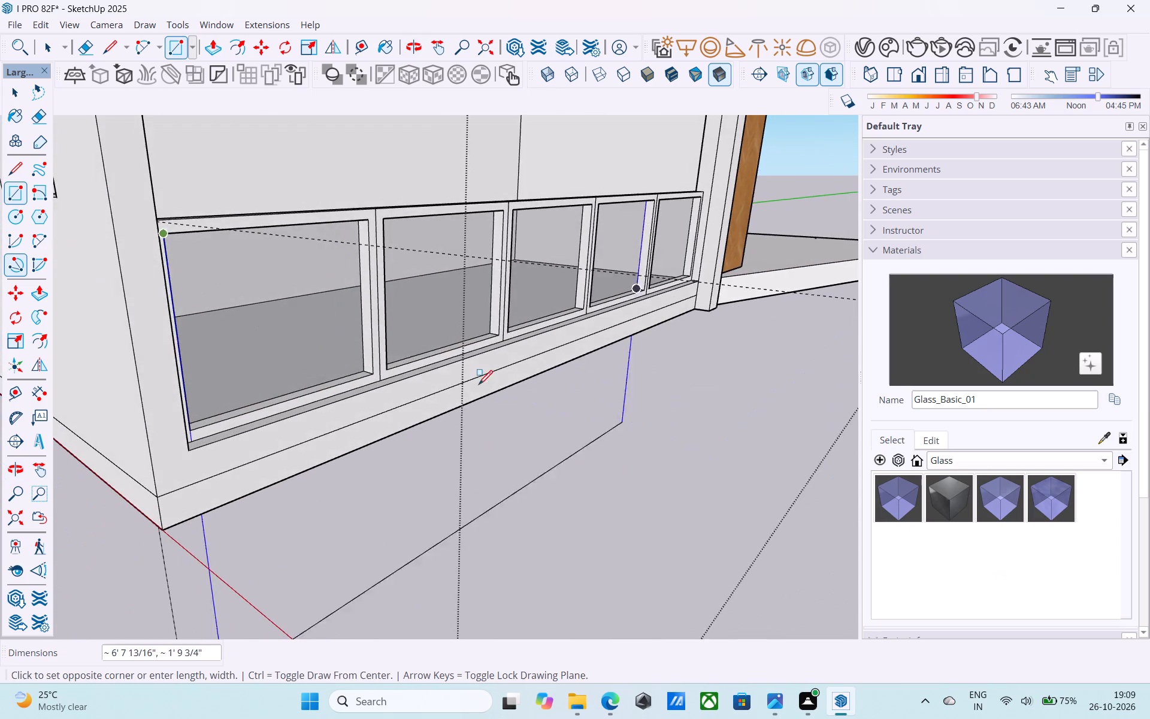
pyautogui.scroll(4, 441, 392)
pyautogui.click(334, 367)
# Draw a rectangle across the outer front edge of the second parapet opening from the window.
pyautogui.keyDown('shift'); pyautogui.moveTo(494, 280); pyautogui.dragTo(491, 304, button='middle'); pyautogui.keyUp('shift')
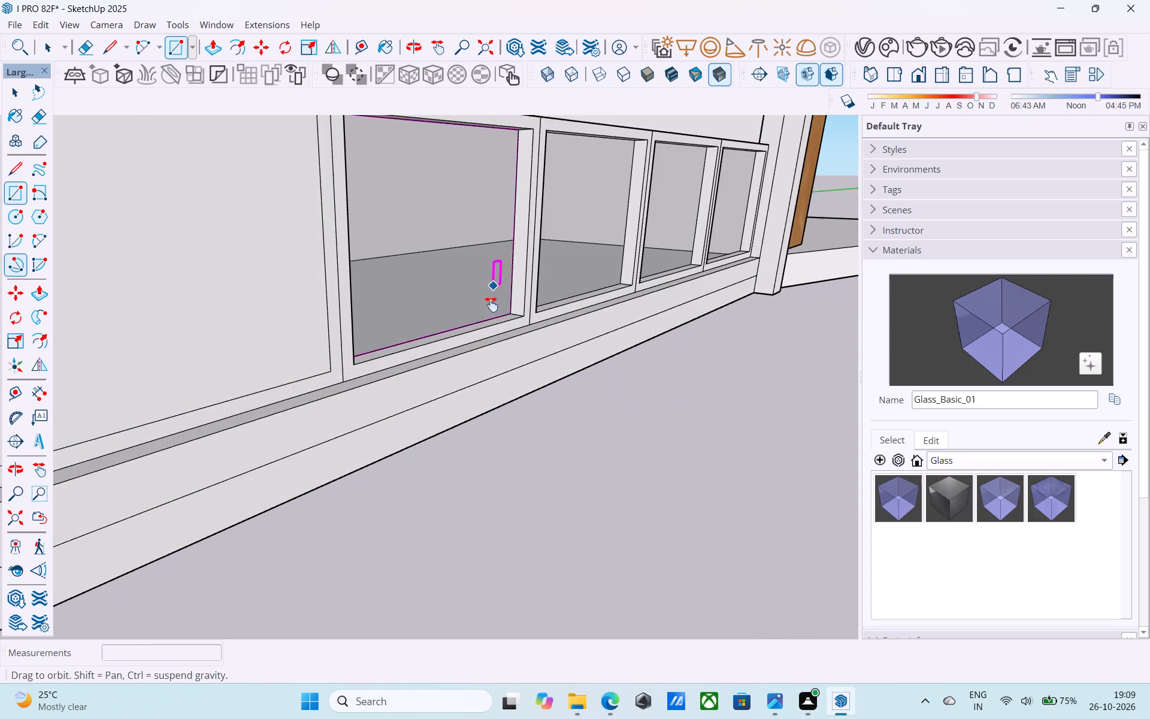
pyautogui.keyDown('shift'); pyautogui.moveTo(491, 304); pyautogui.dragTo(499, 334, button='middle'); pyautogui.keyUp('shift')
pyautogui.scroll(1, 492, 386)
pyautogui.click(531, 222)
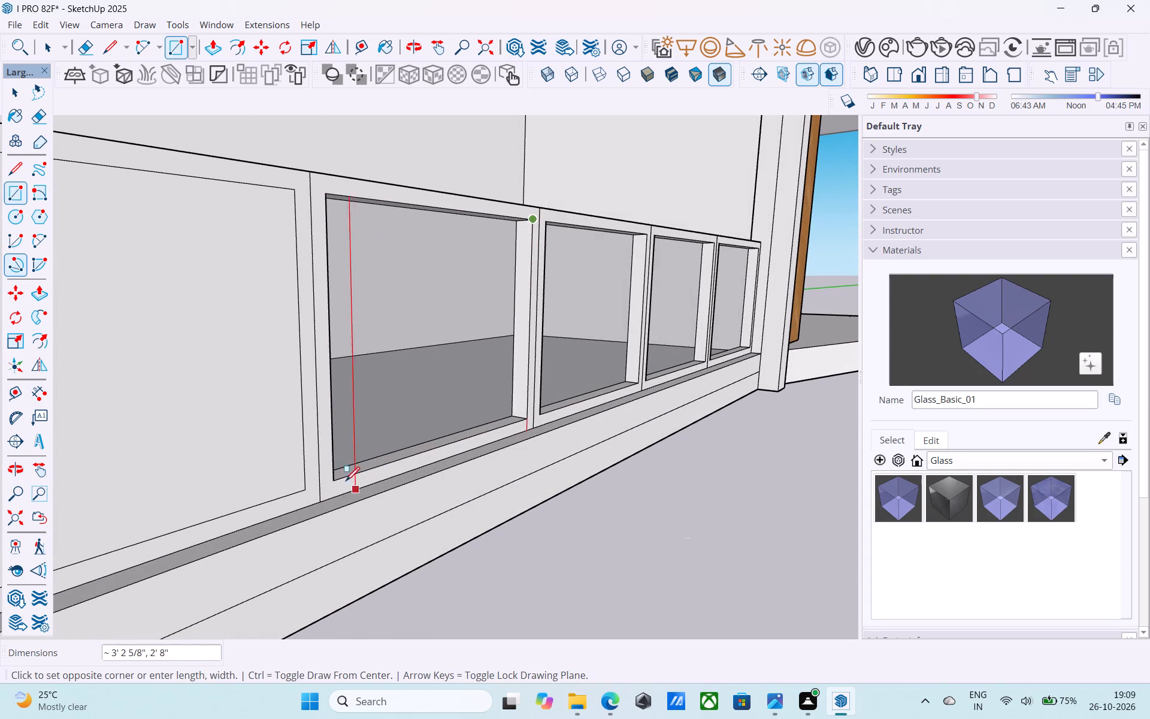
pyautogui.click(337, 482)
# Draw a rectangle across the outer front edge of the third parapet opening from the window.
pyautogui.scroll(-3, 571, 262)
pyautogui.keyDown('shift'); pyautogui.moveTo(564, 276); pyautogui.dragTo(432, 379, button='middle'); pyautogui.keyUp('shift')
pyautogui.scroll(8, 512, 365)
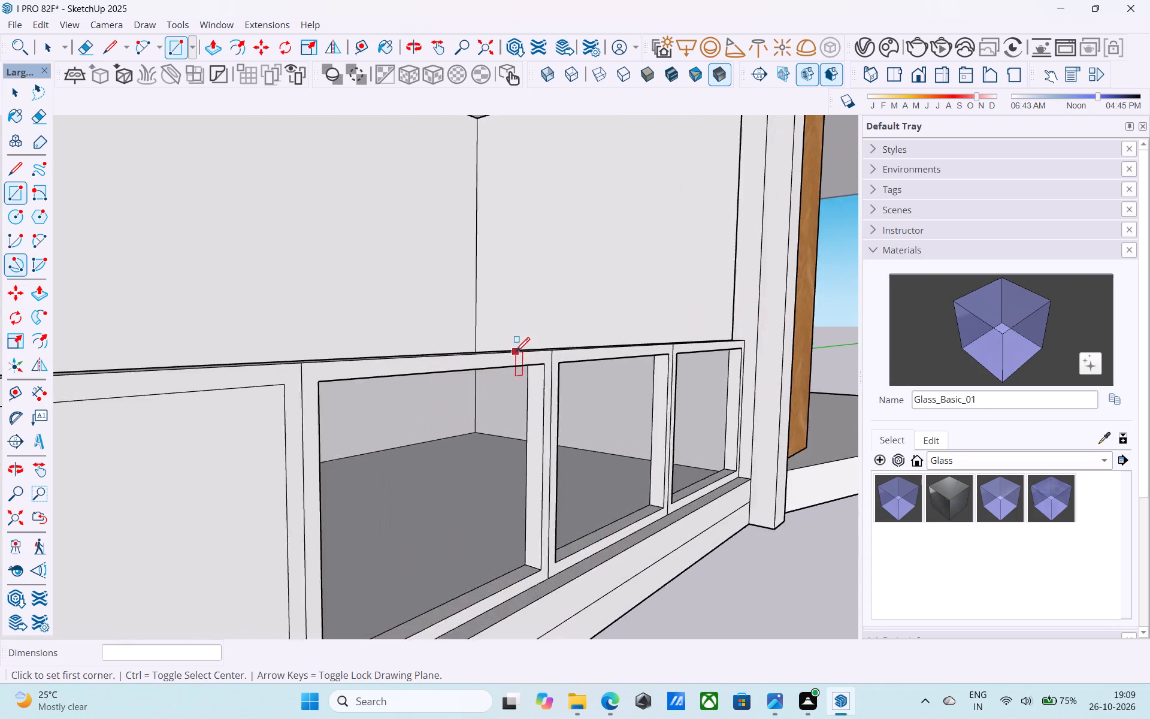
pyautogui.click(543, 365)
pyautogui.scroll(-4, 531, 400)
pyautogui.moveTo(529, 423); pyautogui.dragTo(556, 265, button='middle')
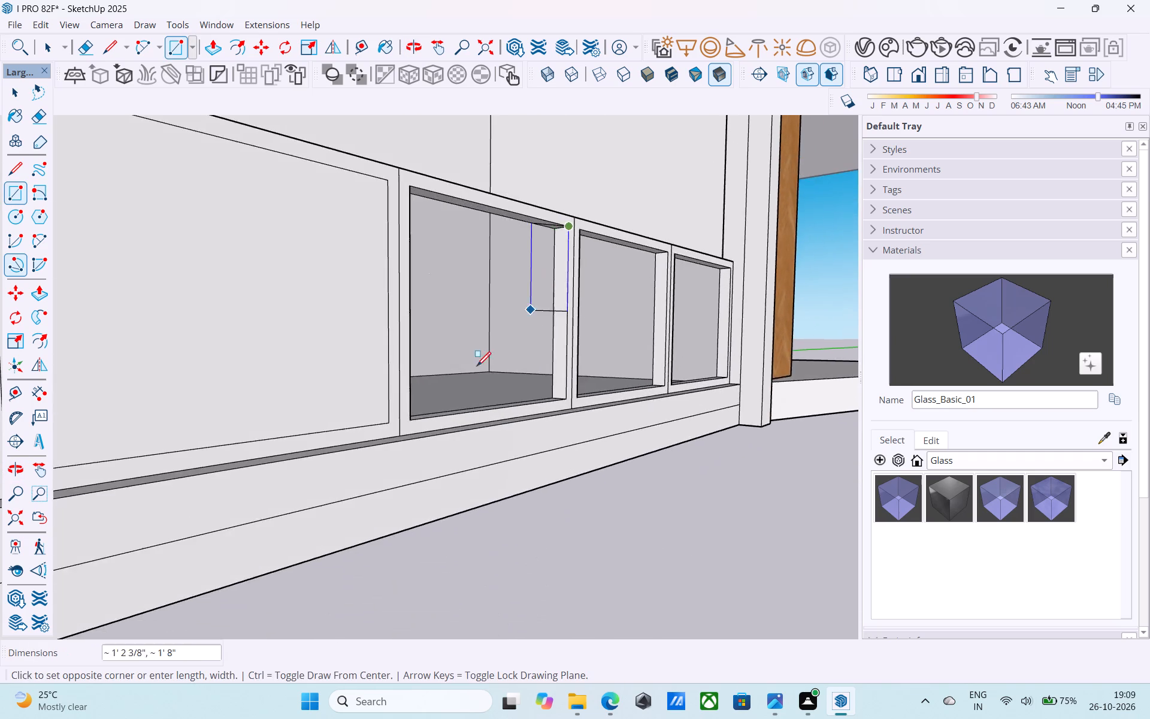
pyautogui.scroll(4, 443, 403)
pyautogui.click(392, 433)
# Draw a rectangle about 3' 5" by 2' 8" across the outer front edge of the fourth parapet opening from the window.
pyautogui.scroll(-4, 597, 285)
pyautogui.keyDown('shift'); pyautogui.moveTo(594, 297); pyautogui.dragTo(544, 352, button='middle'); pyautogui.keyUp('shift')
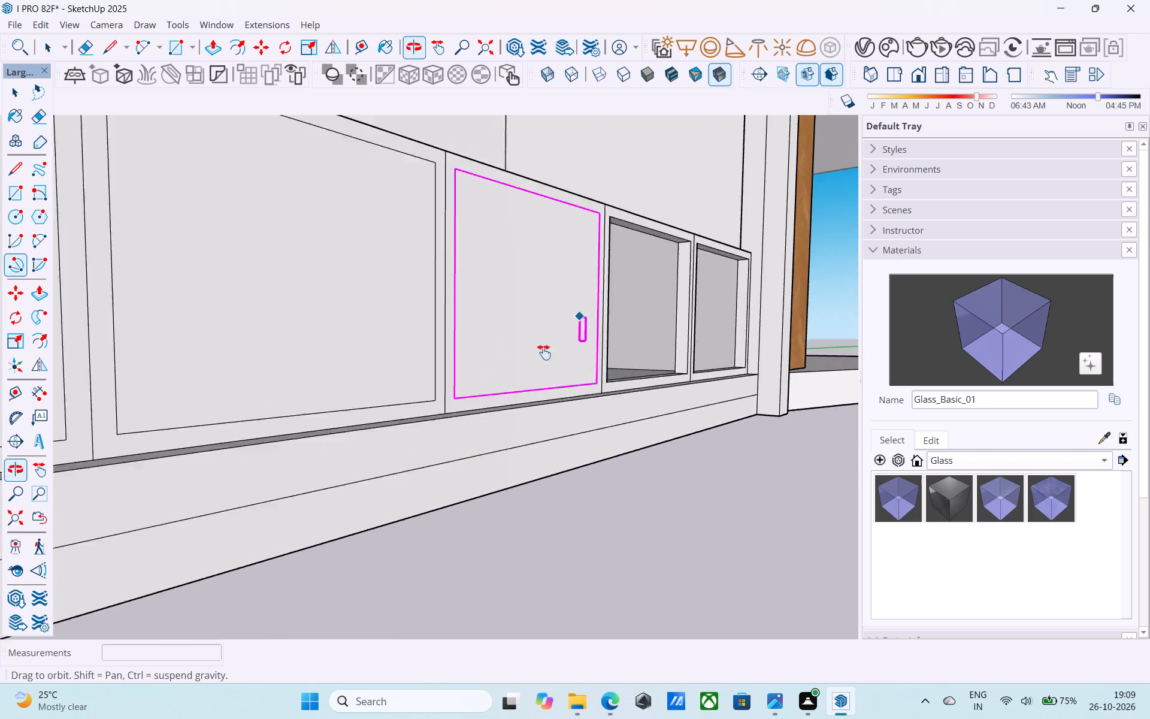
pyautogui.keyDown('shift'); pyautogui.moveTo(544, 352); pyautogui.dragTo(361, 433, button='middle'); pyautogui.keyUp('shift')
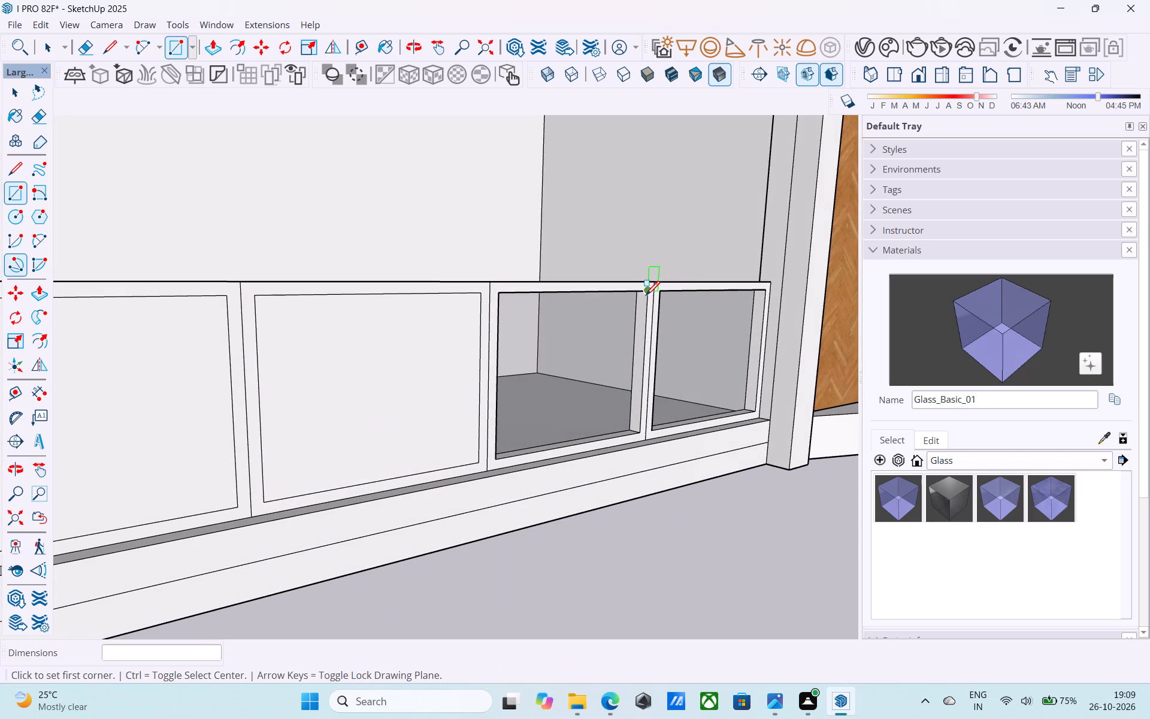
pyautogui.click(646, 297)
pyautogui.scroll(-4, 647, 302)
pyautogui.moveTo(640, 319); pyautogui.dragTo(685, 242, button='middle')
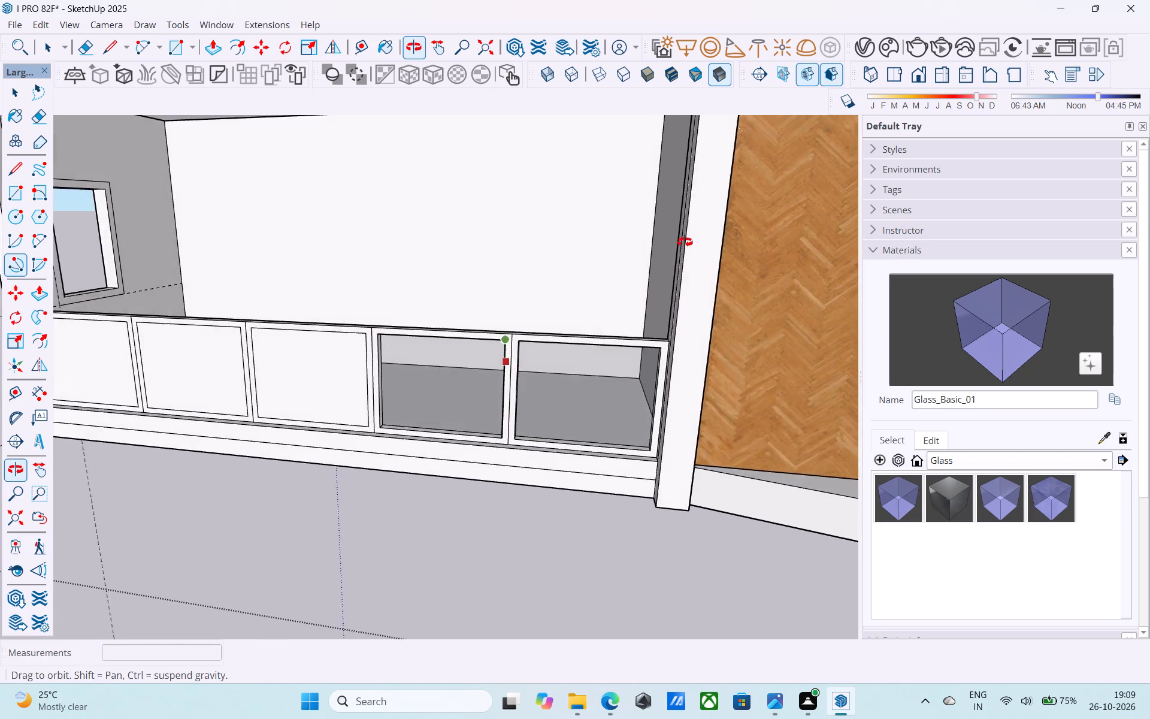
pyautogui.moveTo(685, 242); pyautogui.dragTo(630, 274, button='middle')
pyautogui.scroll(-1, 494, 361)
pyautogui.scroll(11, 446, 397)
pyautogui.click(383, 408)
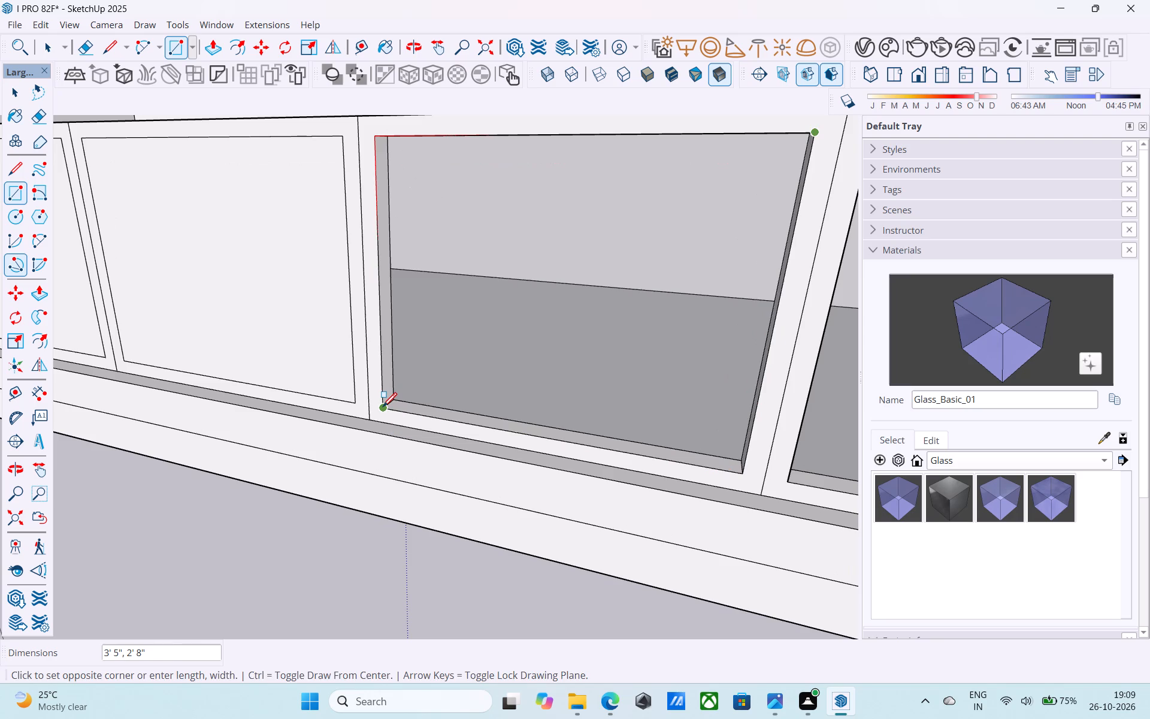
# Draw a rectangle across the outer front edge of the fifth parapet opening, farthest from the window, corner to corner inside its frame.
pyautogui.scroll(-12, 370, 394)
pyautogui.keyDown('shift'); pyautogui.moveTo(555, 367); pyautogui.dragTo(424, 305, button='middle'); pyautogui.keyUp('shift')
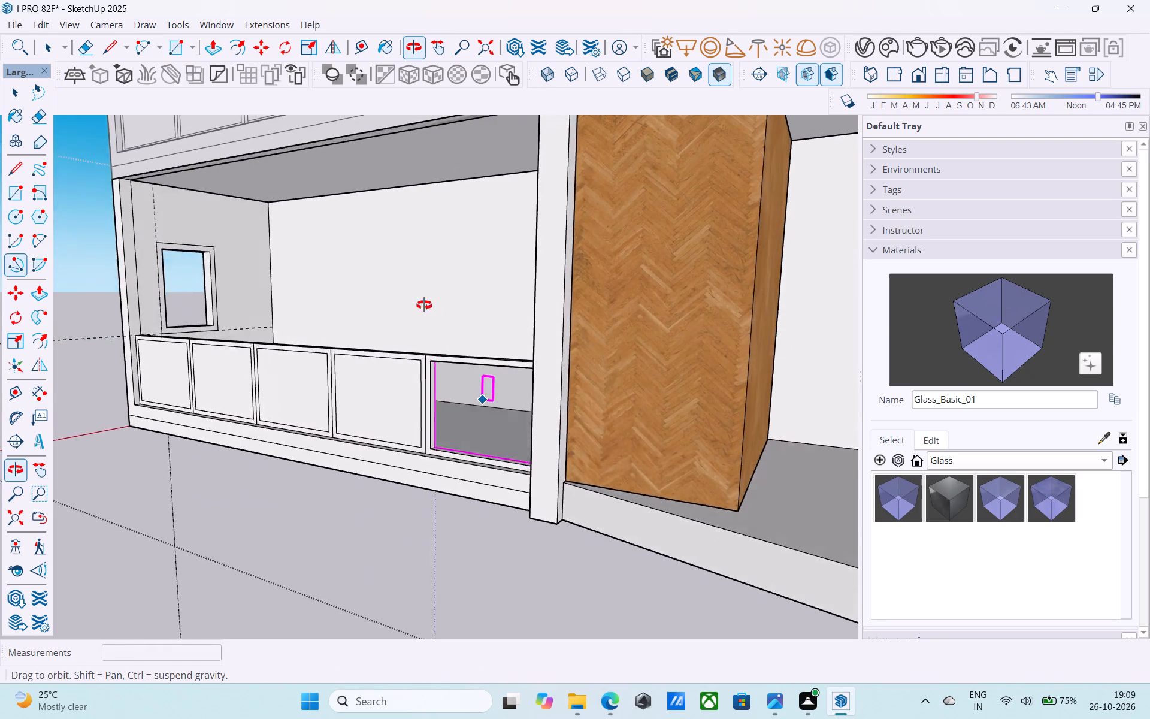
pyautogui.keyDown('shift'); pyautogui.moveTo(424, 305); pyautogui.dragTo(424, 291, button='middle'); pyautogui.keyUp('shift')
pyautogui.scroll(15, 426, 385)
pyautogui.moveTo(435, 351); pyautogui.dragTo(433, 326, button='middle')
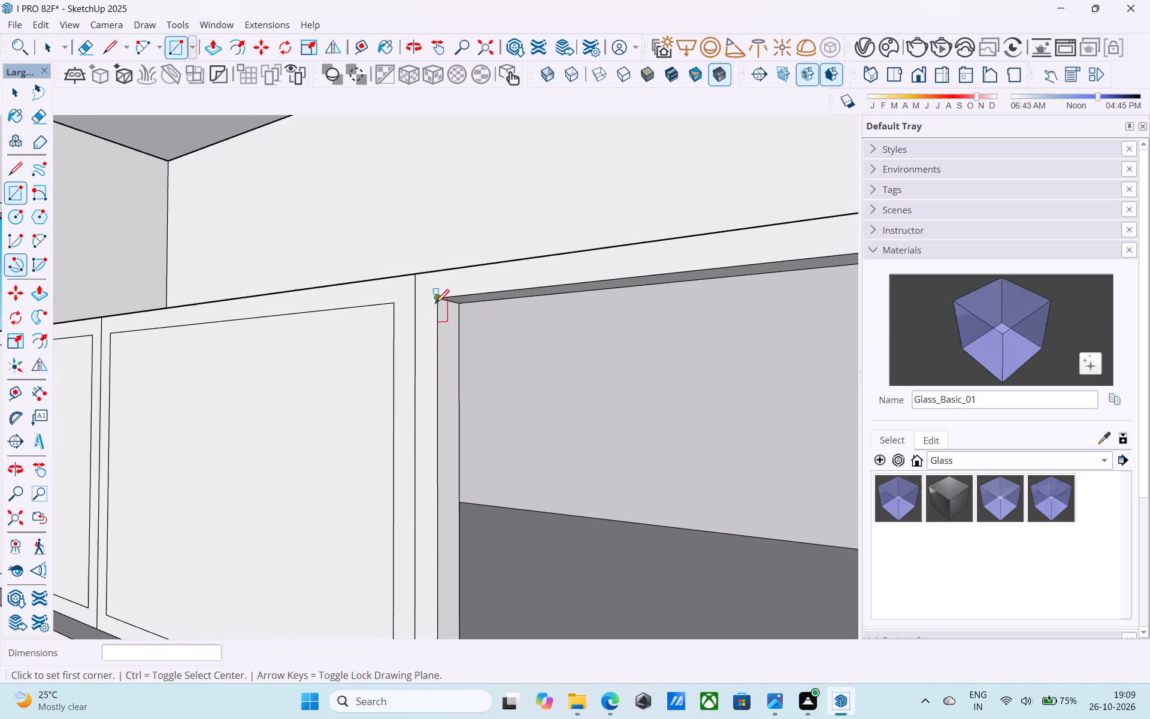
pyautogui.click(436, 302)
pyautogui.scroll(-6, 516, 433)
pyautogui.keyDown('shift'); pyautogui.moveTo(519, 436); pyautogui.dragTo(810, 488, button='middle'); pyautogui.keyUp('shift')
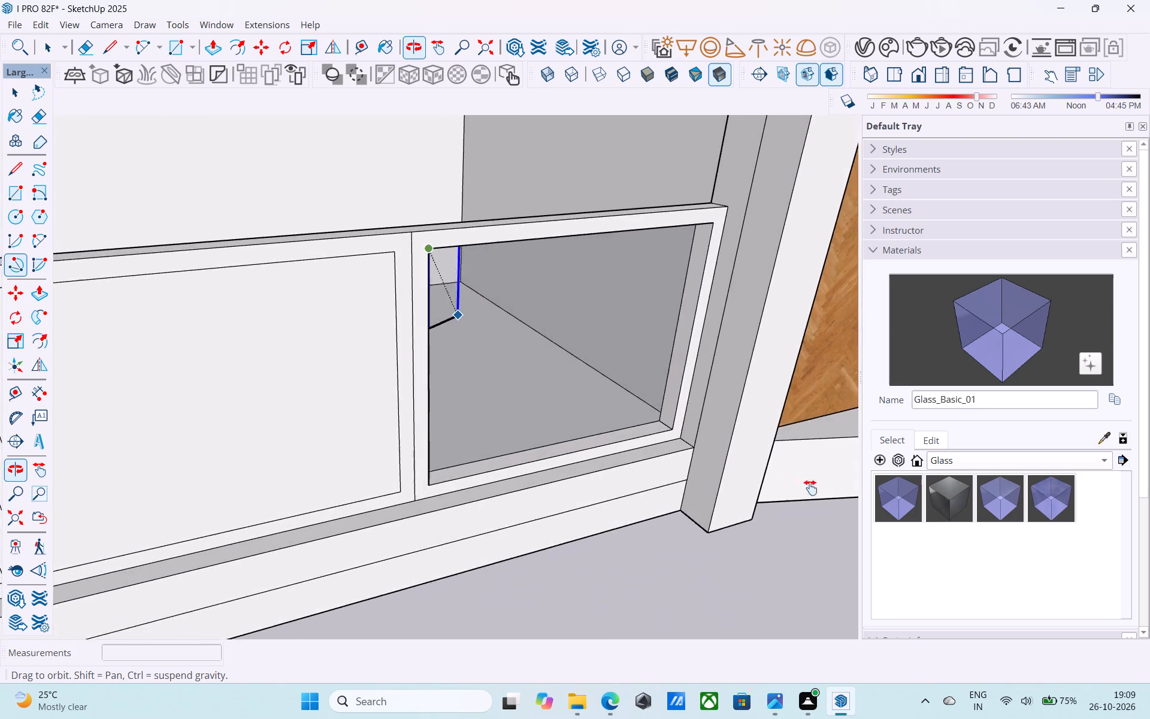
pyautogui.keyDown('shift'); pyautogui.moveTo(810, 488); pyautogui.dragTo(830, 492, button='middle'); pyautogui.keyUp('shift')
pyautogui.scroll(4, 696, 446)
pyautogui.click(718, 433)
# Paint the five new outer parapet faces with Glass_Basic_01.
pyautogui.click(1017, 303)
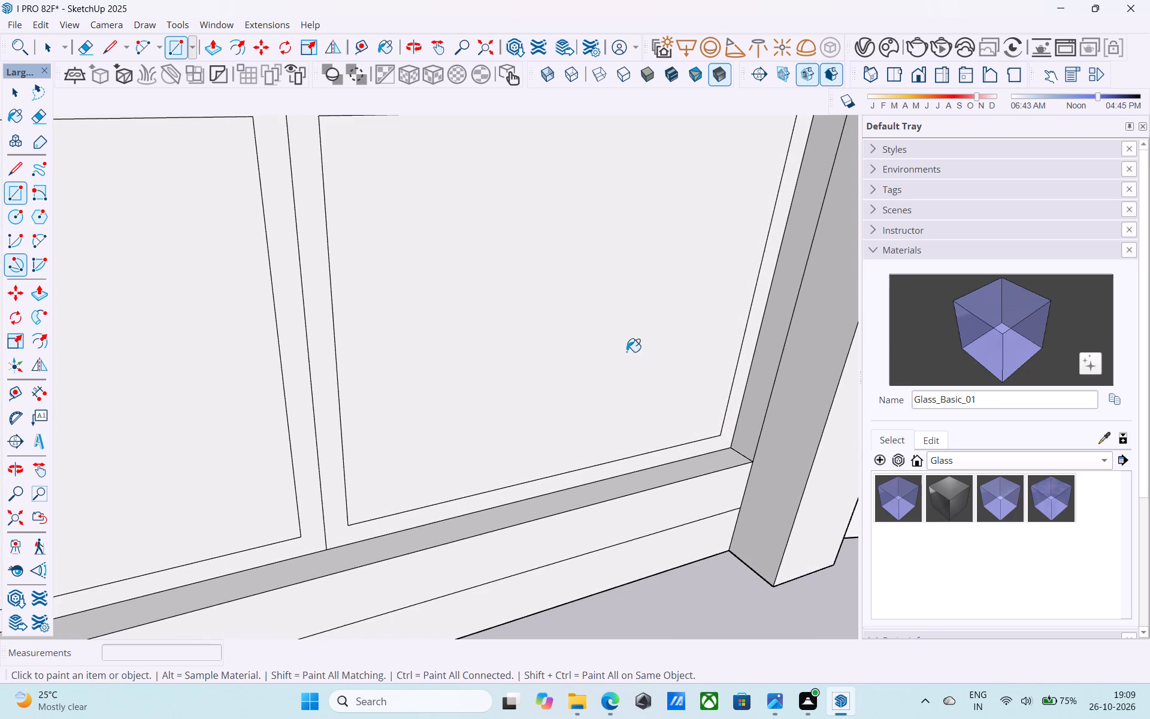
pyautogui.click(627, 352)
pyautogui.scroll(-5, 733, 331)
pyautogui.click(424, 383)
pyautogui.scroll(-6, 765, 276)
pyautogui.click(379, 360)
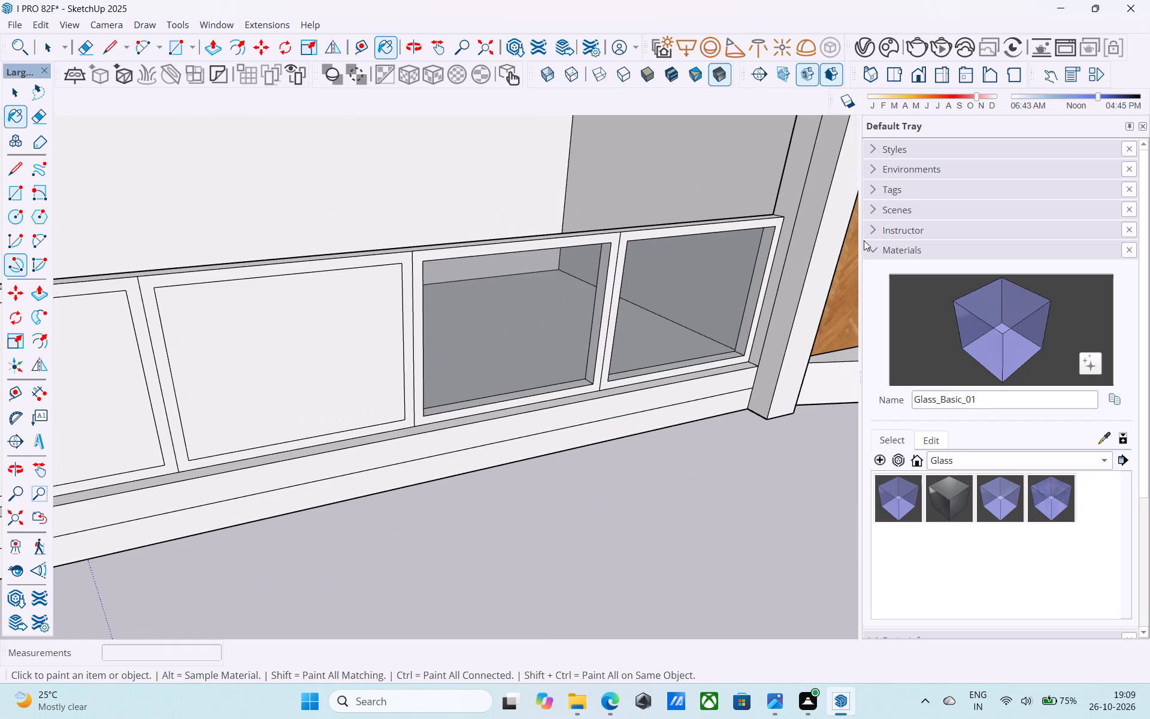
pyautogui.scroll(-6, 864, 240)
pyautogui.scroll(-10, 782, 268)
pyautogui.click(516, 316)
pyautogui.click(447, 330)
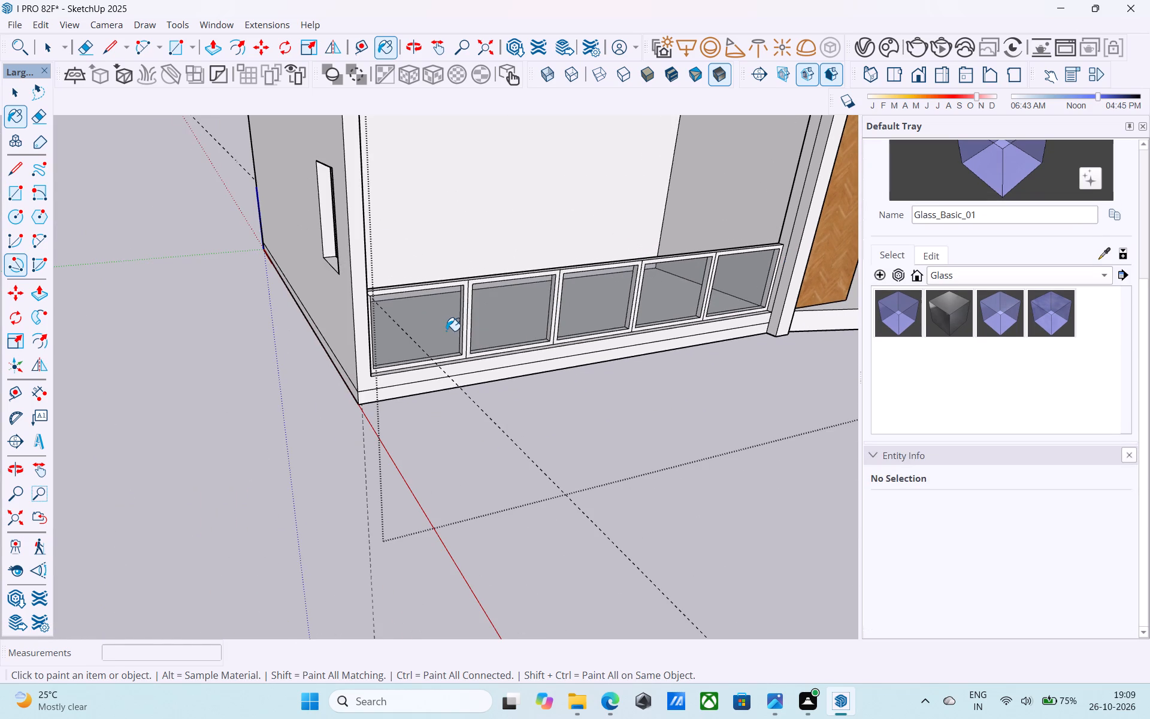
pyautogui.press('space')
# Push/Pull the narrow lower strip of the floor's front edge below the glass parapet outward by 6".
pyautogui.scroll(-1, 527, 306)
pyautogui.keyDown('shift'); pyautogui.moveTo(610, 288); pyautogui.dragTo(620, 319, button='middle'); pyautogui.keyUp('shift')
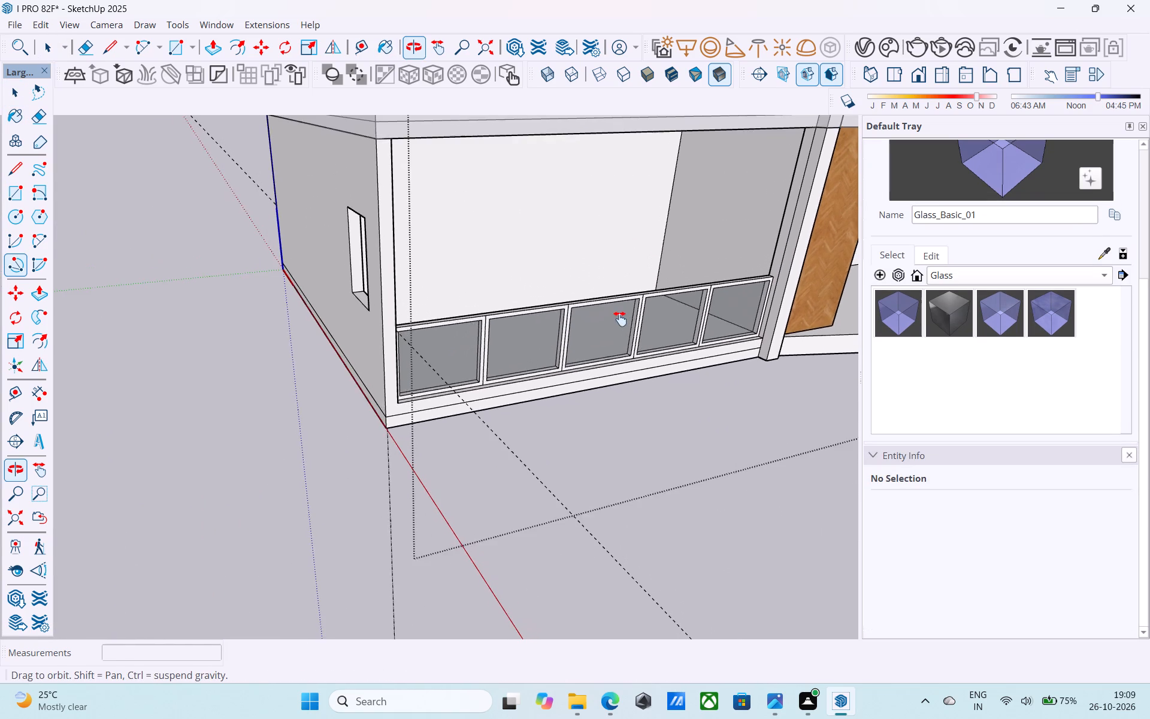
pyautogui.keyDown('shift'); pyautogui.moveTo(620, 319); pyautogui.dragTo(344, 197, button='middle'); pyautogui.keyUp('shift')
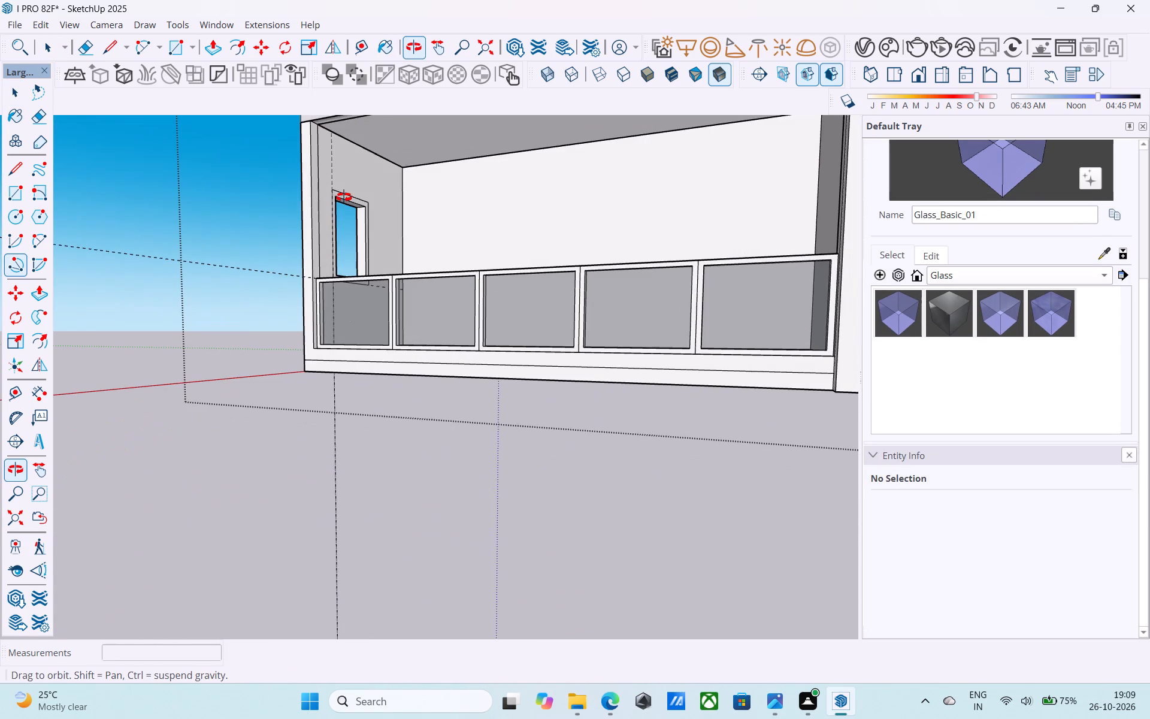
pyautogui.keyDown('shift'); pyautogui.moveTo(344, 197); pyautogui.dragTo(350, 200, button='middle'); pyautogui.keyUp('shift')
pyautogui.scroll(-6, 421, 242)
pyautogui.moveTo(431, 255); pyautogui.dragTo(486, 289, button='middle')
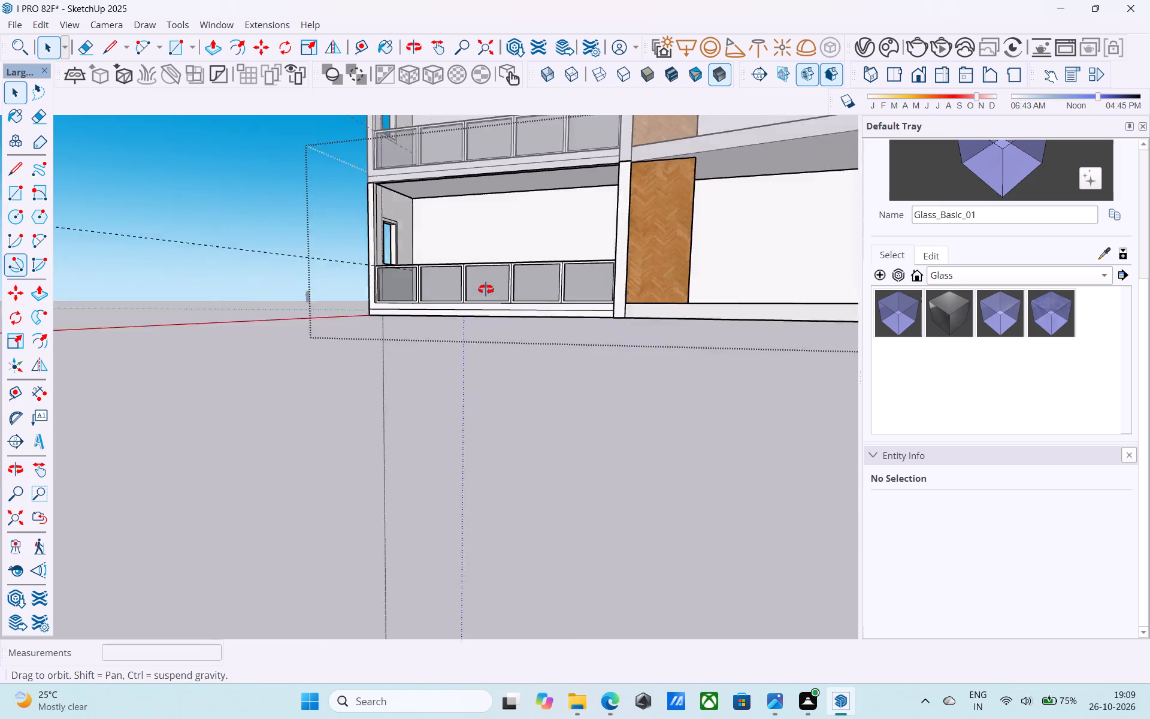
pyautogui.moveTo(486, 289); pyautogui.dragTo(519, 328, button='middle')
pyautogui.scroll(-12, 387, 286)
pyautogui.scroll(5, 521, 294)
pyautogui.doubleClick(540, 285)
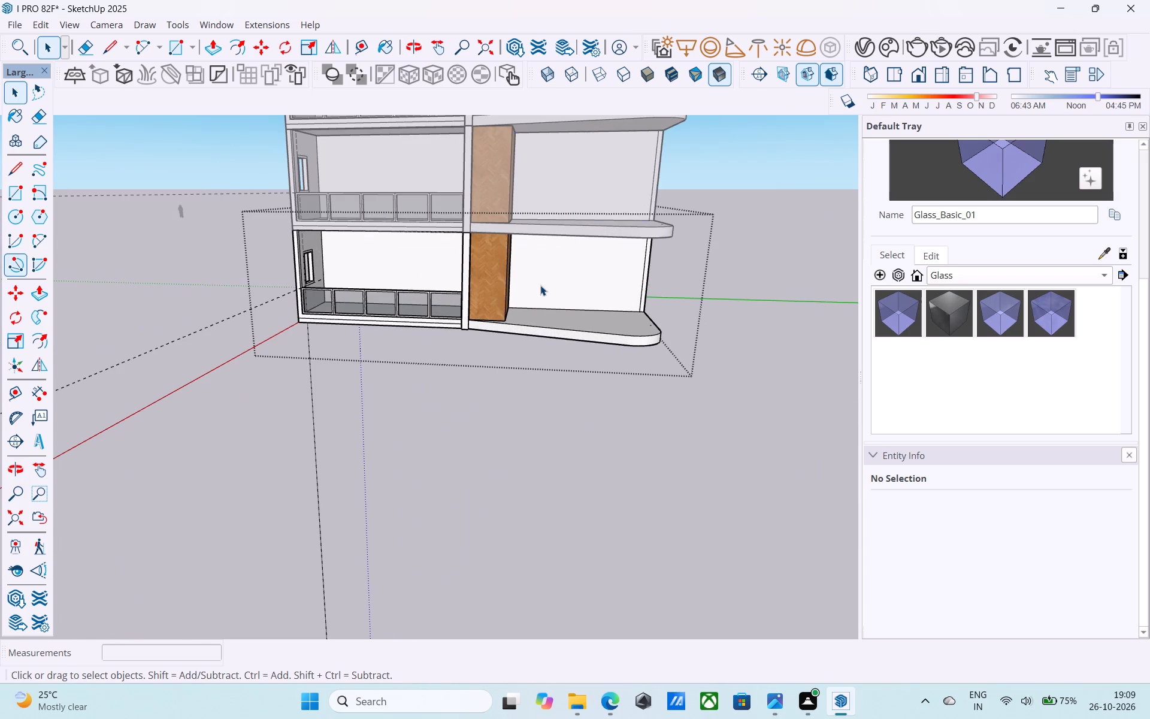
pyautogui.click(585, 372)
pyautogui.scroll(-2, 480, 368)
pyautogui.scroll(18, 314, 375)
pyautogui.click(432, 302)
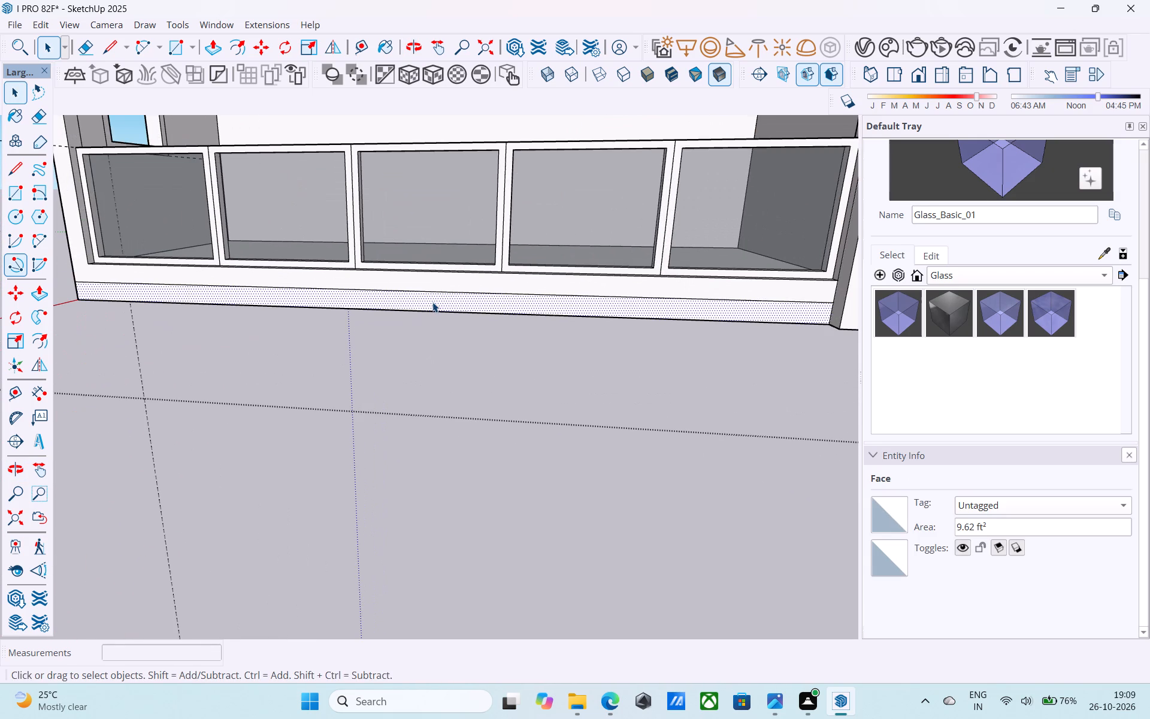
pyautogui.scroll(-5, 432, 302)
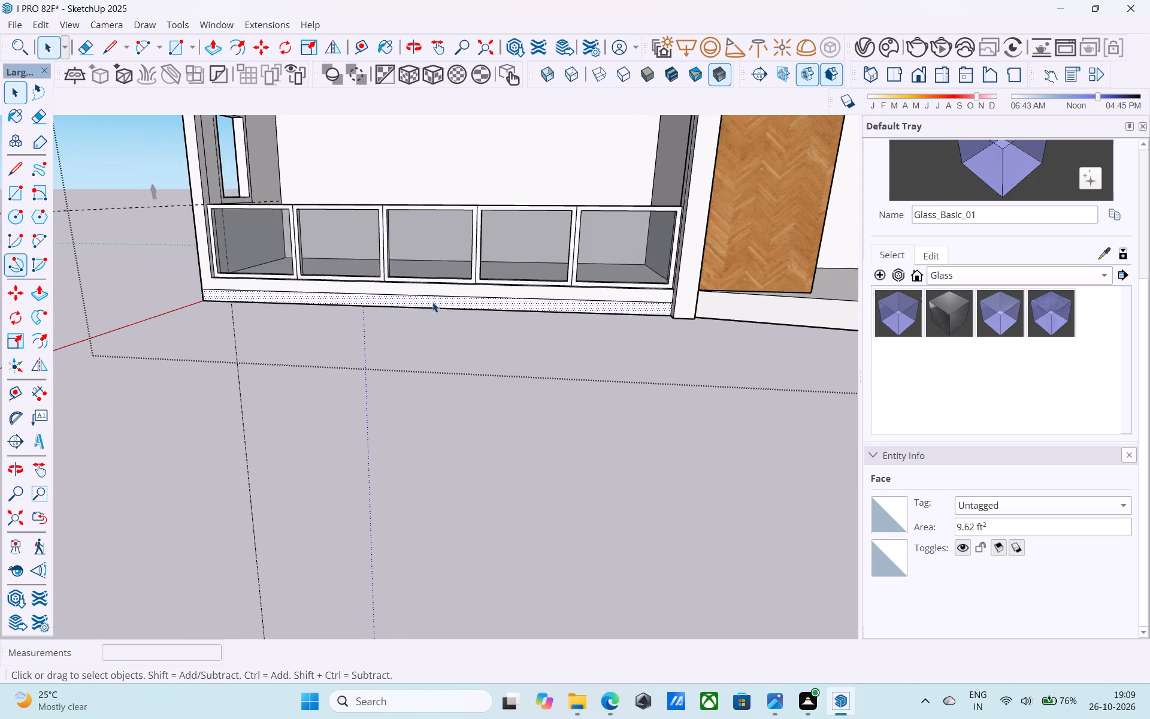
pyautogui.moveTo(432, 302); pyautogui.dragTo(471, 195, button='middle')
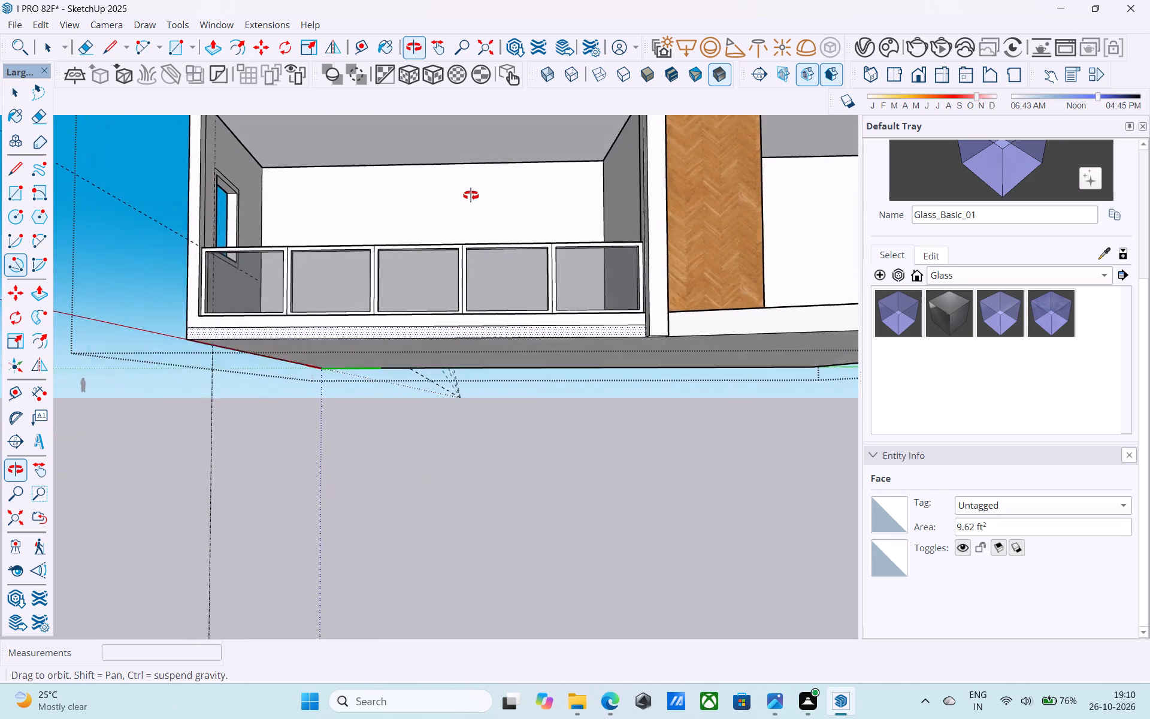
pyautogui.moveTo(471, 195); pyautogui.dragTo(471, 209, button='middle')
pyautogui.press('p')
pyautogui.click(447, 326)
pyautogui.scroll(-4, 434, 321)
pyautogui.moveTo(434, 321); pyautogui.dragTo(433, 391, button='middle')
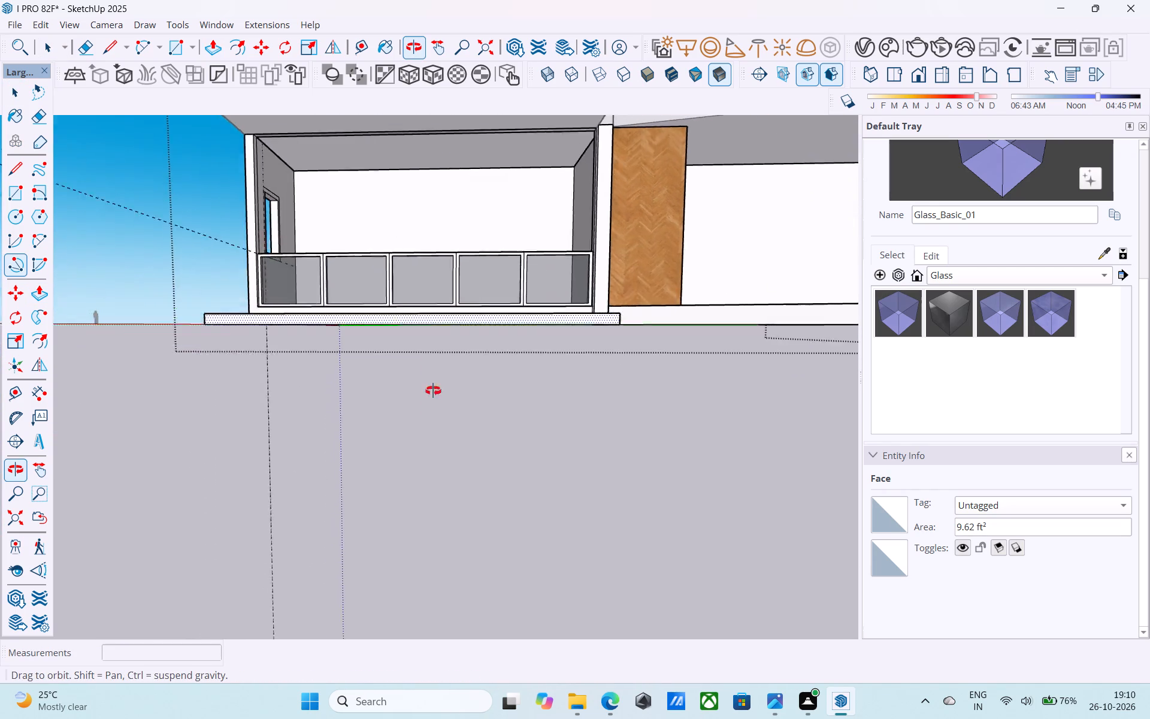
pyautogui.moveTo(433, 391); pyautogui.dragTo(427, 563, button='middle')
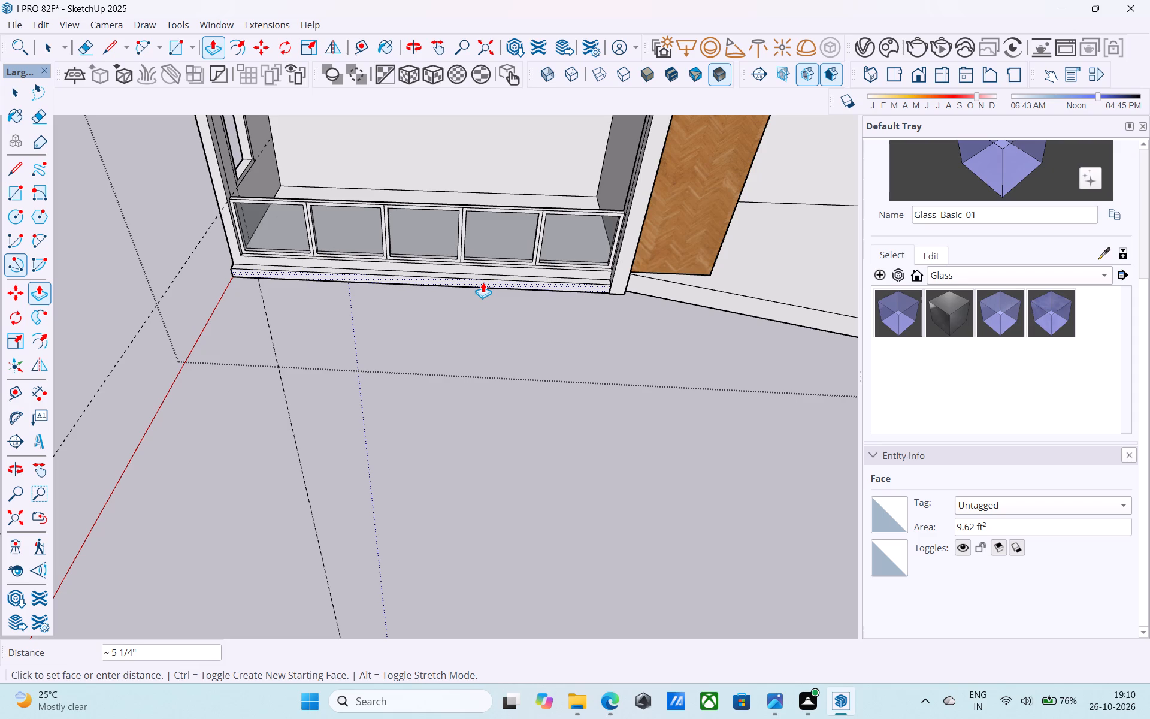
pyautogui.write('6"')
pyautogui.press('Return')
pyautogui.press('space')
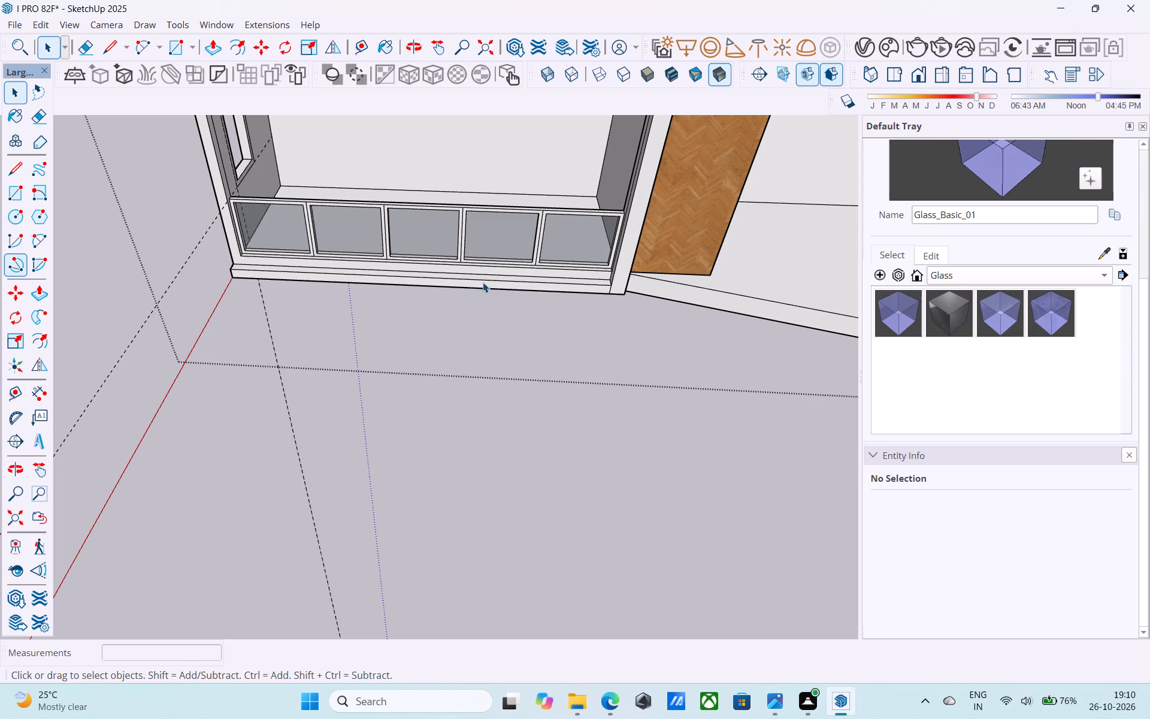
# Paint the projecting strip's front face and the front frame face around the parapet with M06_Steel_Smoke from the Solid Colors collection.
pyautogui.keyDown('shift'); pyautogui.moveTo(579, 401); pyautogui.dragTo(573, 287, button='middle'); pyautogui.keyUp('shift')
pyautogui.scroll(-5, 573, 279)
pyautogui.keyDown('shift'); pyautogui.moveTo(574, 282); pyautogui.dragTo(873, 385, button='middle'); pyautogui.keyUp('shift')
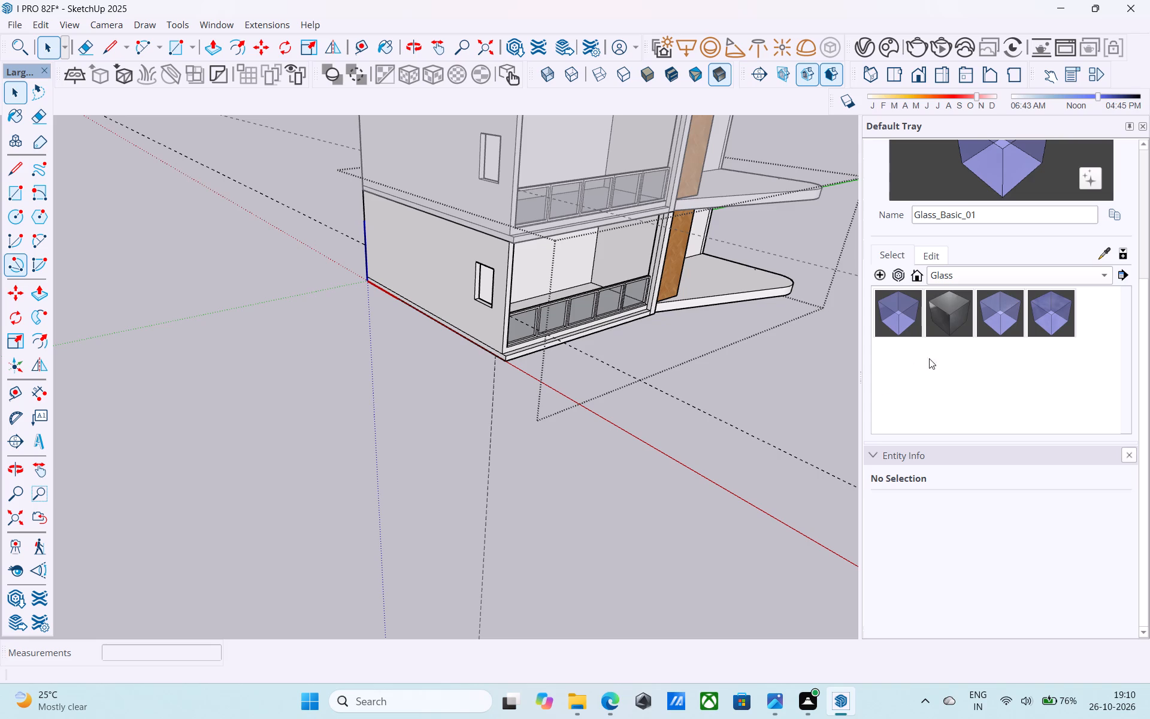
pyautogui.click(975, 275)
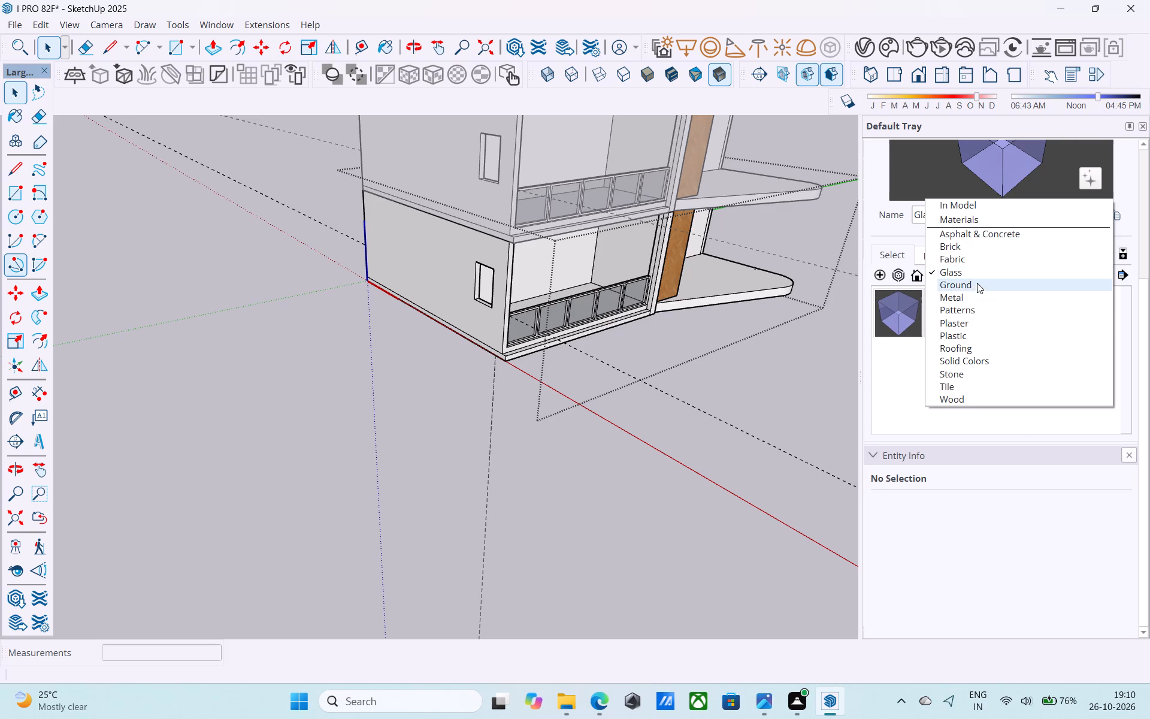
pyautogui.click(988, 355)
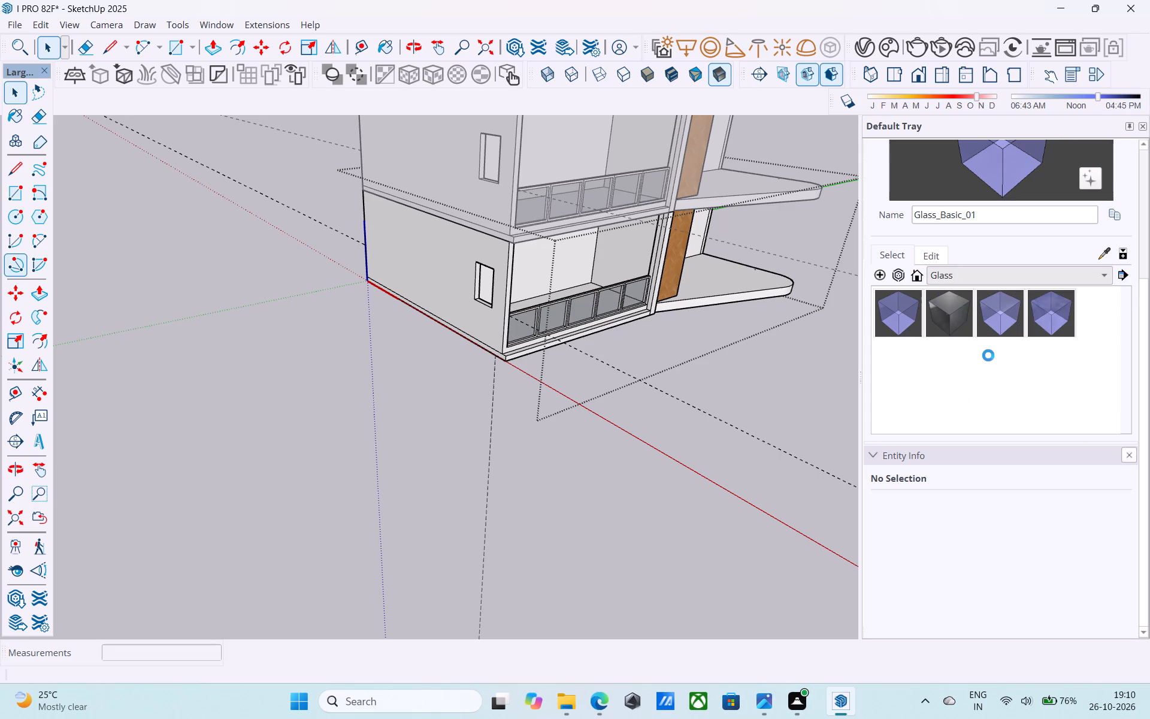
pyautogui.scroll(-6, 988, 354)
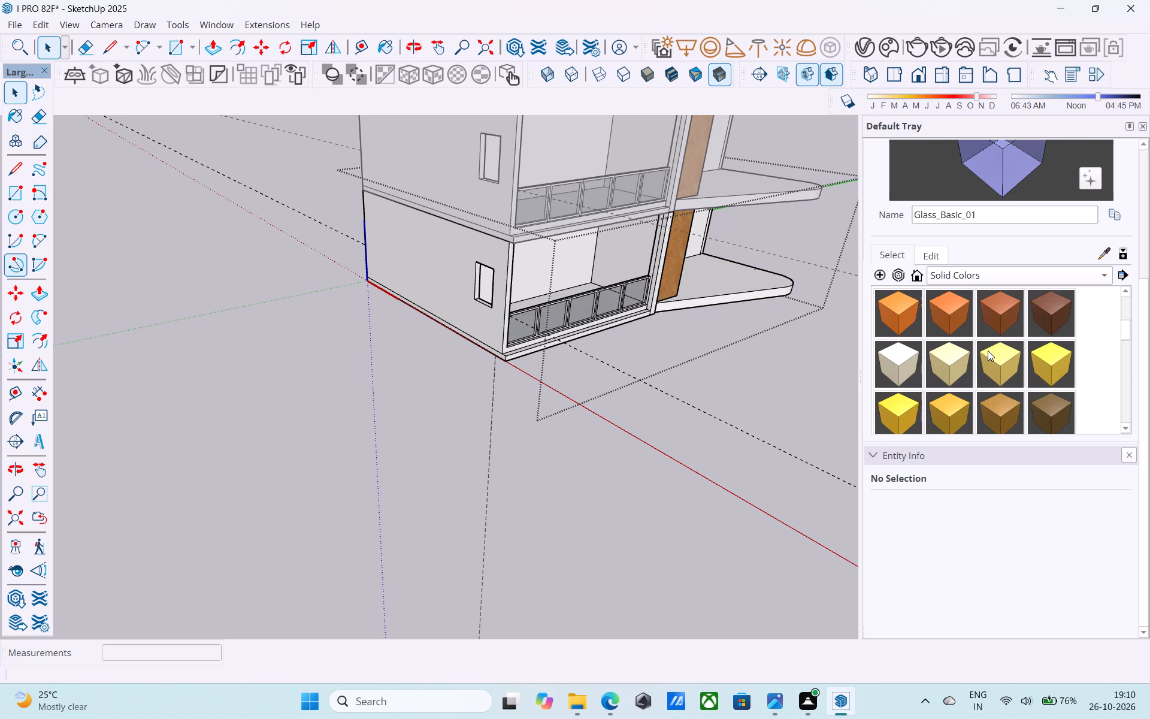
pyautogui.scroll(-3, 988, 350)
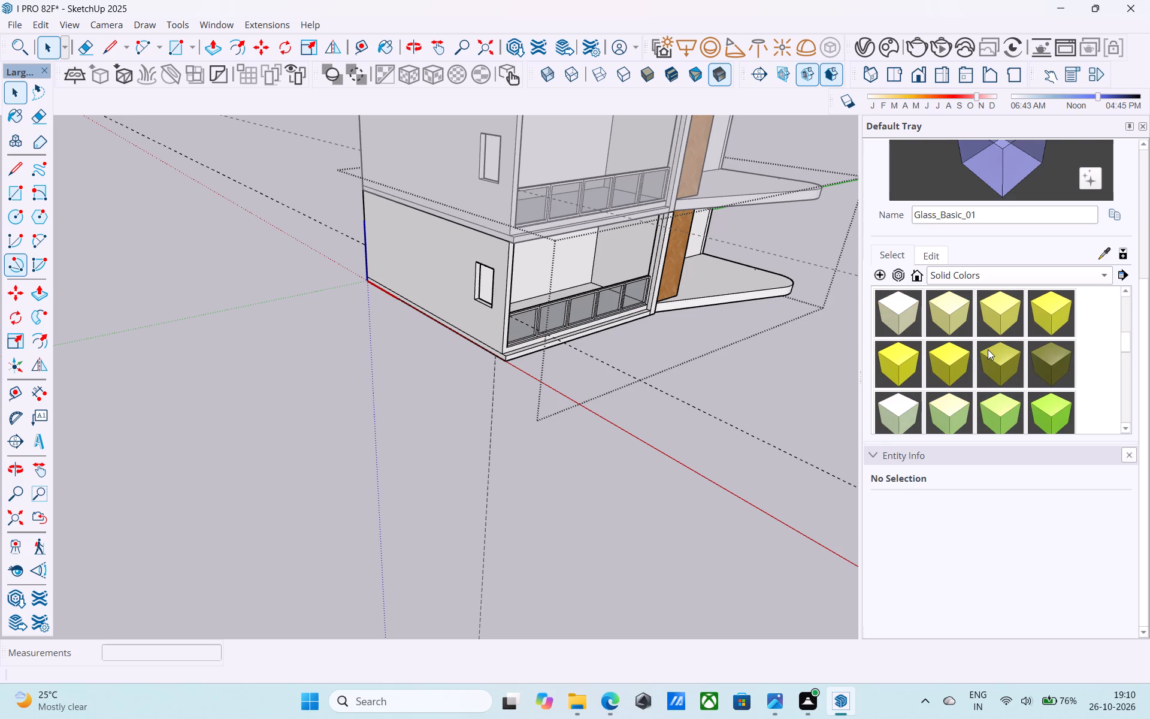
pyautogui.scroll(-4, 988, 349)
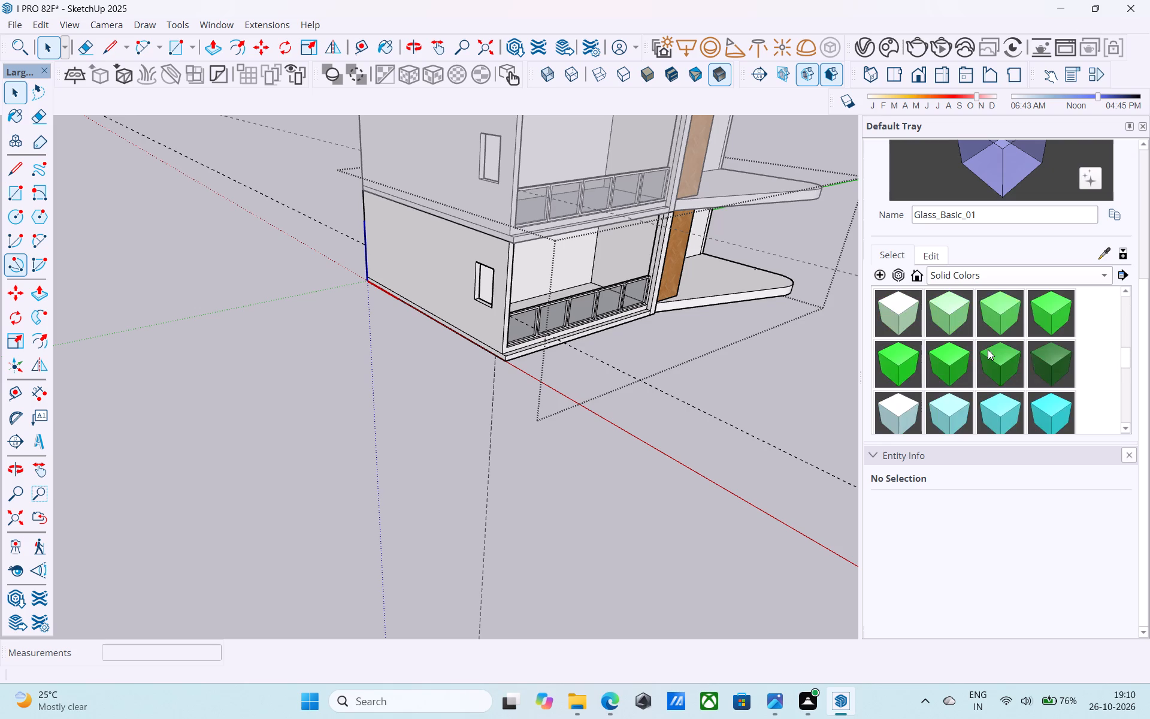
pyautogui.scroll(-12, 988, 349)
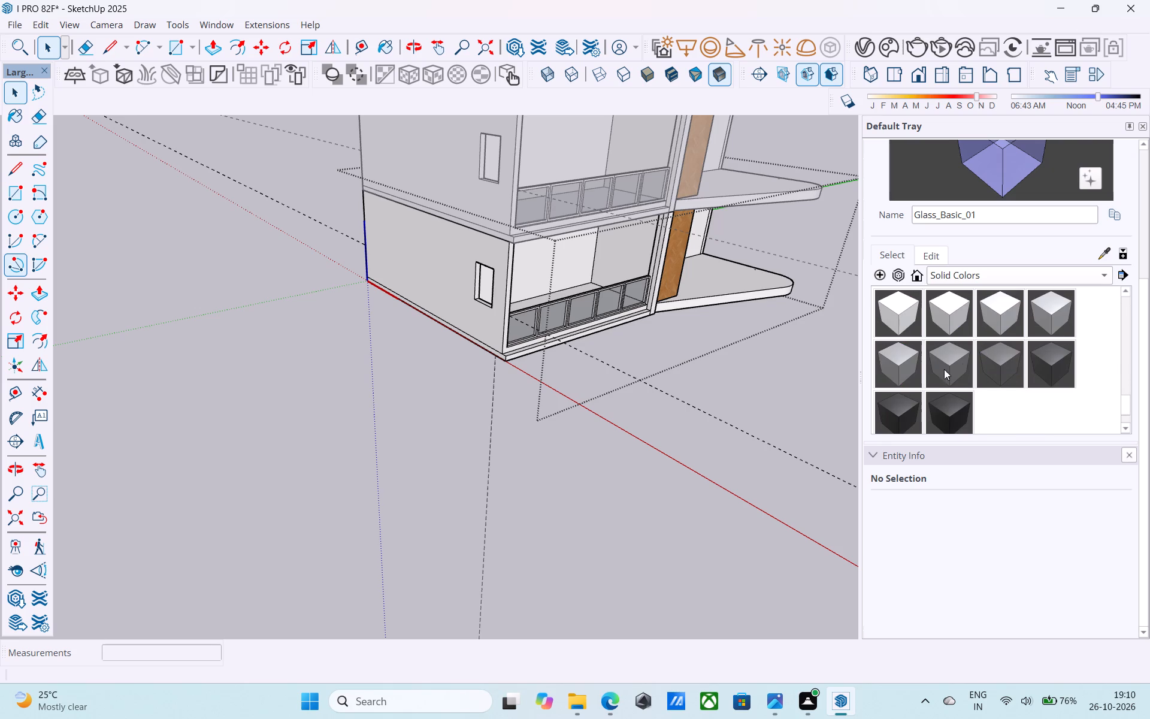
pyautogui.click(985, 366)
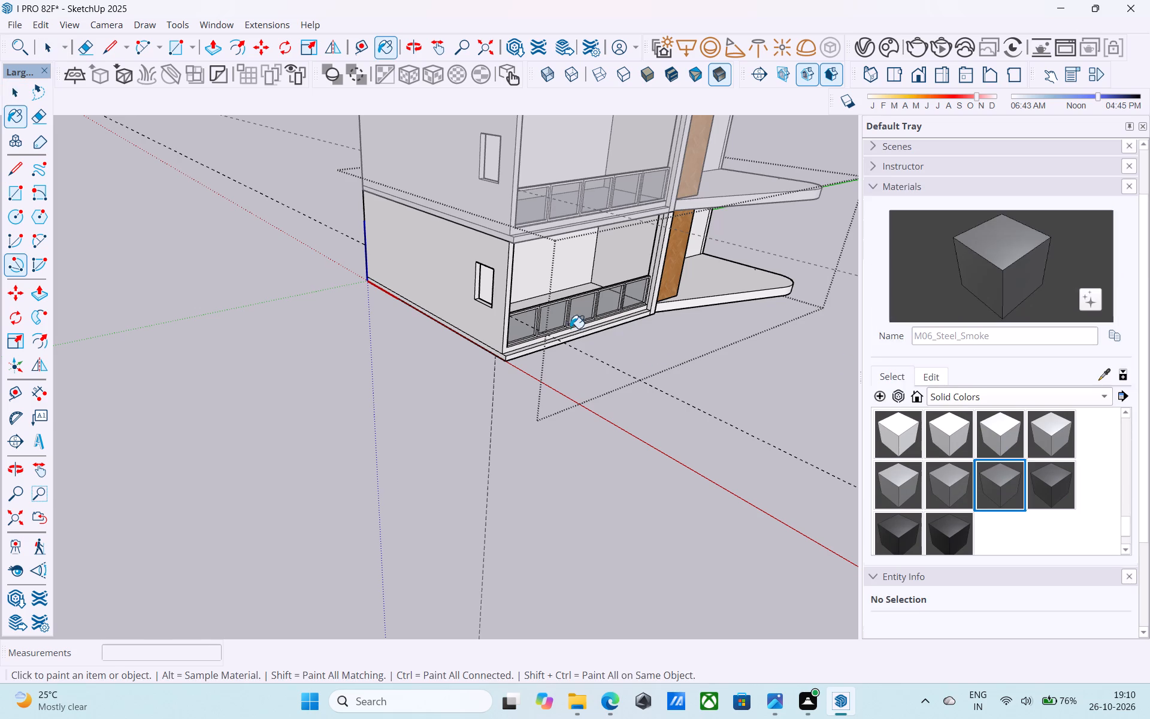
pyautogui.moveTo(545, 324); pyautogui.dragTo(427, 300, button='middle')
pyautogui.scroll(14, 484, 334)
pyautogui.scroll(-1, 500, 385)
pyautogui.scroll(3, 500, 385)
pyautogui.click(498, 374)
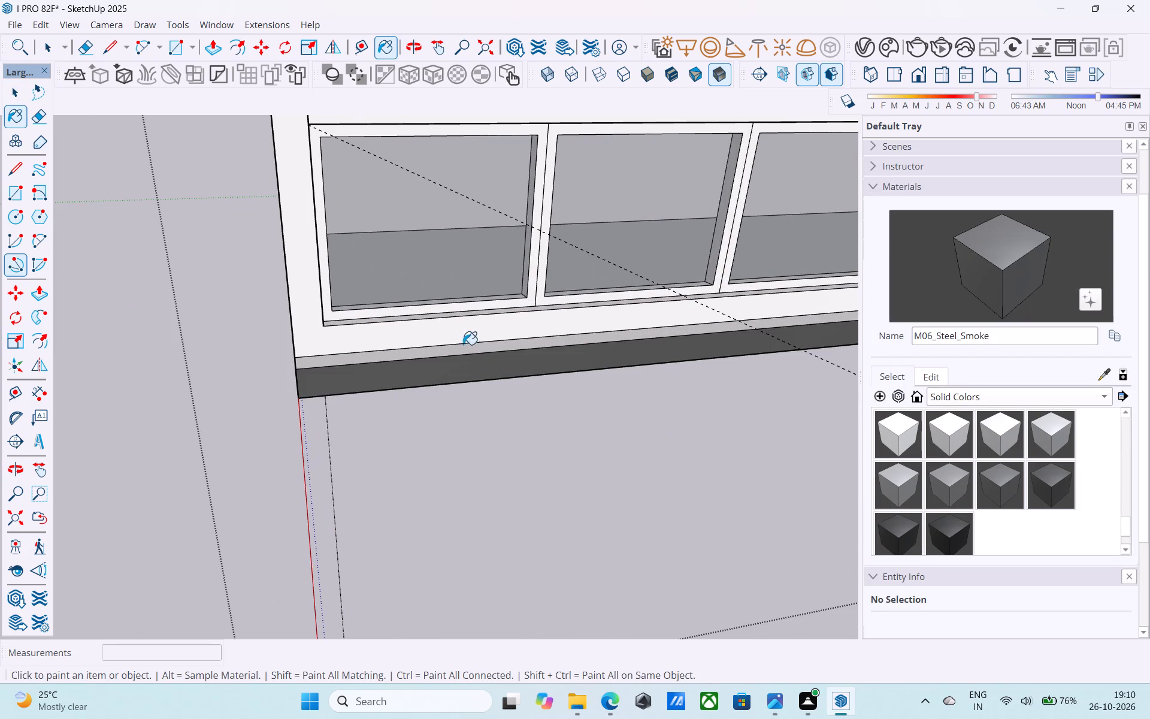
pyautogui.click(459, 339)
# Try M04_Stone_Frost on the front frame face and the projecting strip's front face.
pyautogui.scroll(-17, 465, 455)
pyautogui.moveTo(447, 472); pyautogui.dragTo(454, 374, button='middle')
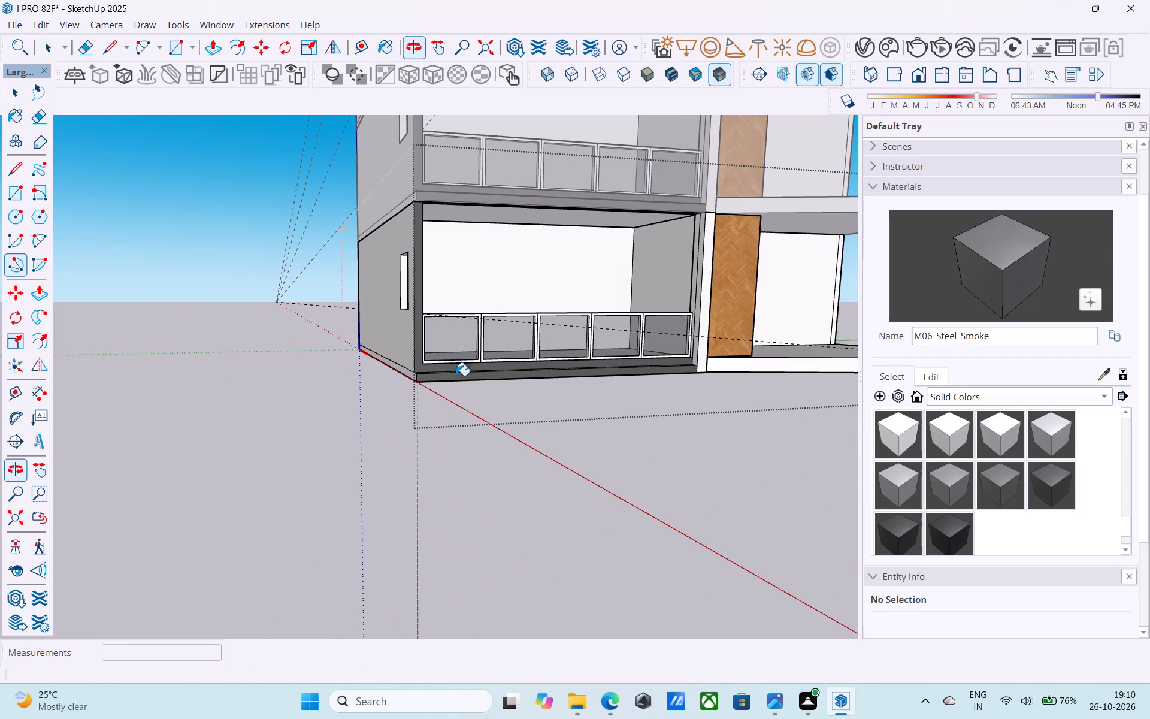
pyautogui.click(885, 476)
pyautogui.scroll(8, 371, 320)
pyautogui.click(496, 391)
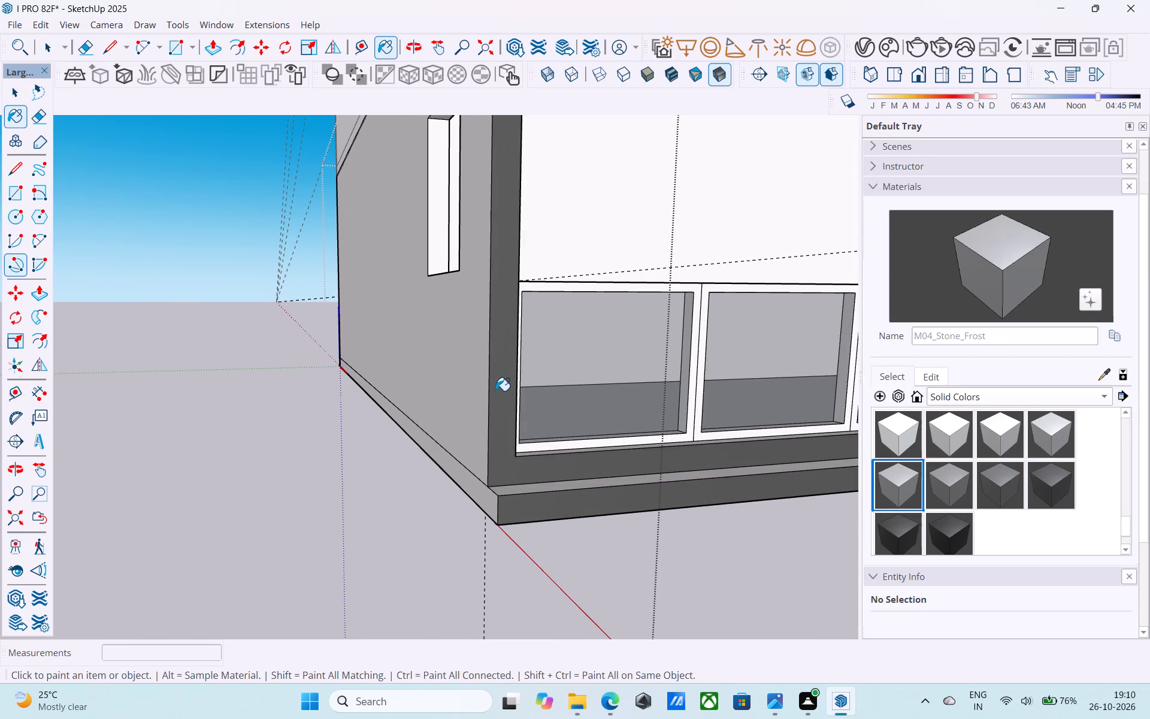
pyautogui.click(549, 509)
# Repaint the front frame face and the projecting strip's front face with M06_Steel_Smoke.
pyautogui.scroll(-12, 340, 506)
pyautogui.moveTo(507, 466); pyautogui.dragTo(401, 473, button='middle')
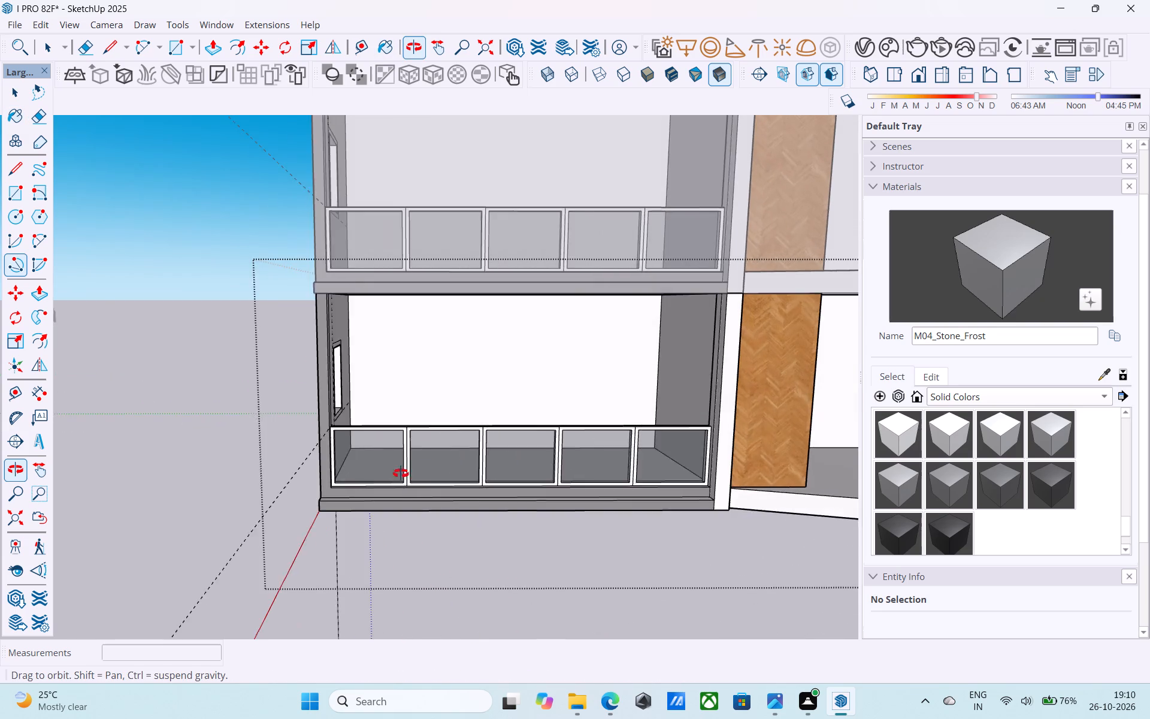
pyautogui.moveTo(401, 473); pyautogui.dragTo(222, 488, button='middle')
pyautogui.moveTo(228, 489); pyautogui.dragTo(273, 473, button='middle')
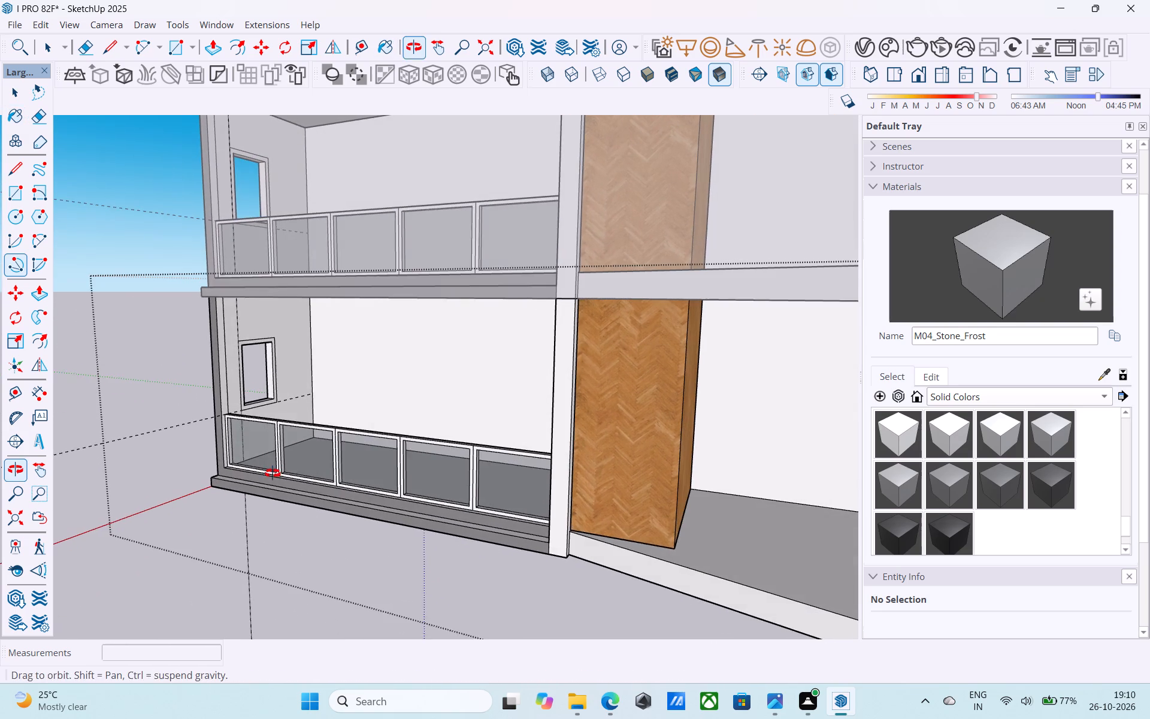
pyautogui.moveTo(273, 473); pyautogui.dragTo(274, 472, button='middle')
pyautogui.click(990, 493)
pyautogui.scroll(8, 189, 457)
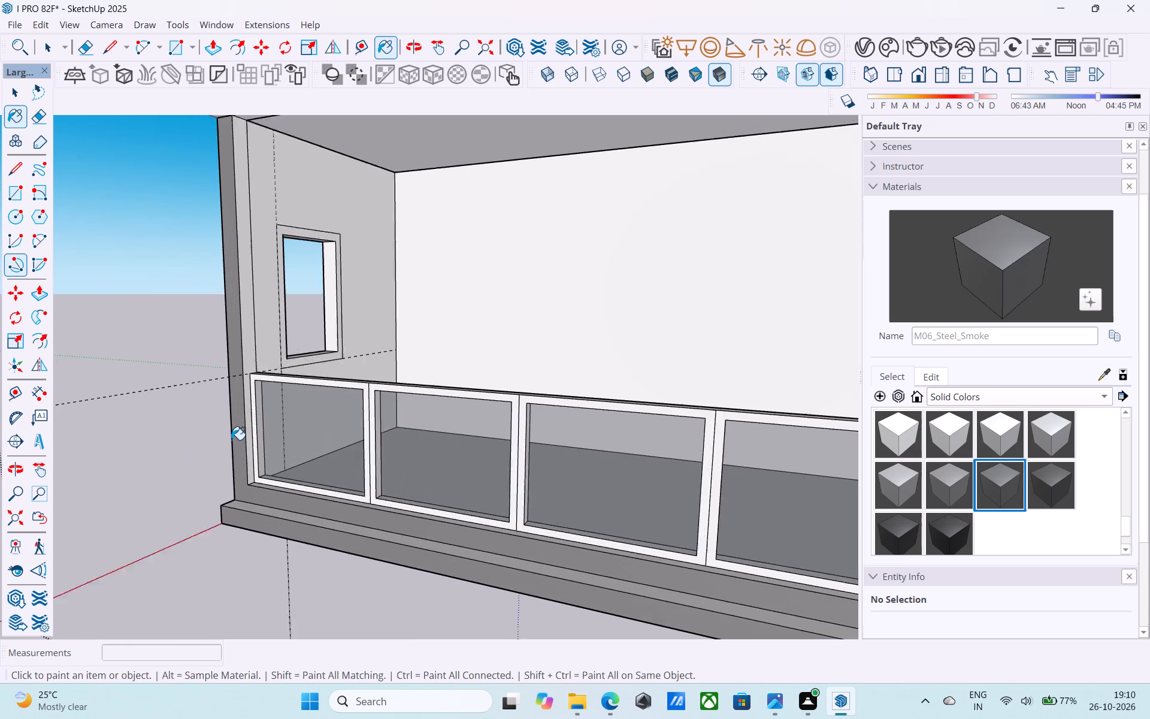
pyautogui.scroll(1, 231, 440)
pyautogui.click(235, 441)
pyautogui.click(270, 536)
pyautogui.scroll(-5, 264, 528)
pyautogui.scroll(1, 264, 528)
pyautogui.scroll(-1, 264, 528)
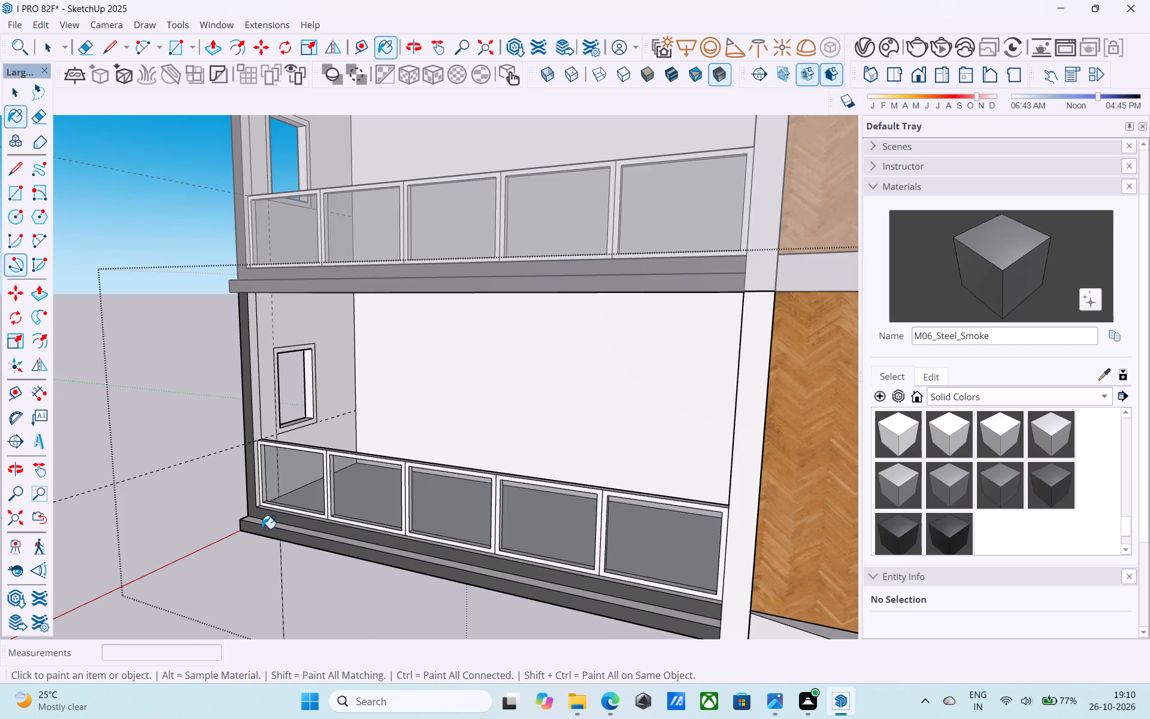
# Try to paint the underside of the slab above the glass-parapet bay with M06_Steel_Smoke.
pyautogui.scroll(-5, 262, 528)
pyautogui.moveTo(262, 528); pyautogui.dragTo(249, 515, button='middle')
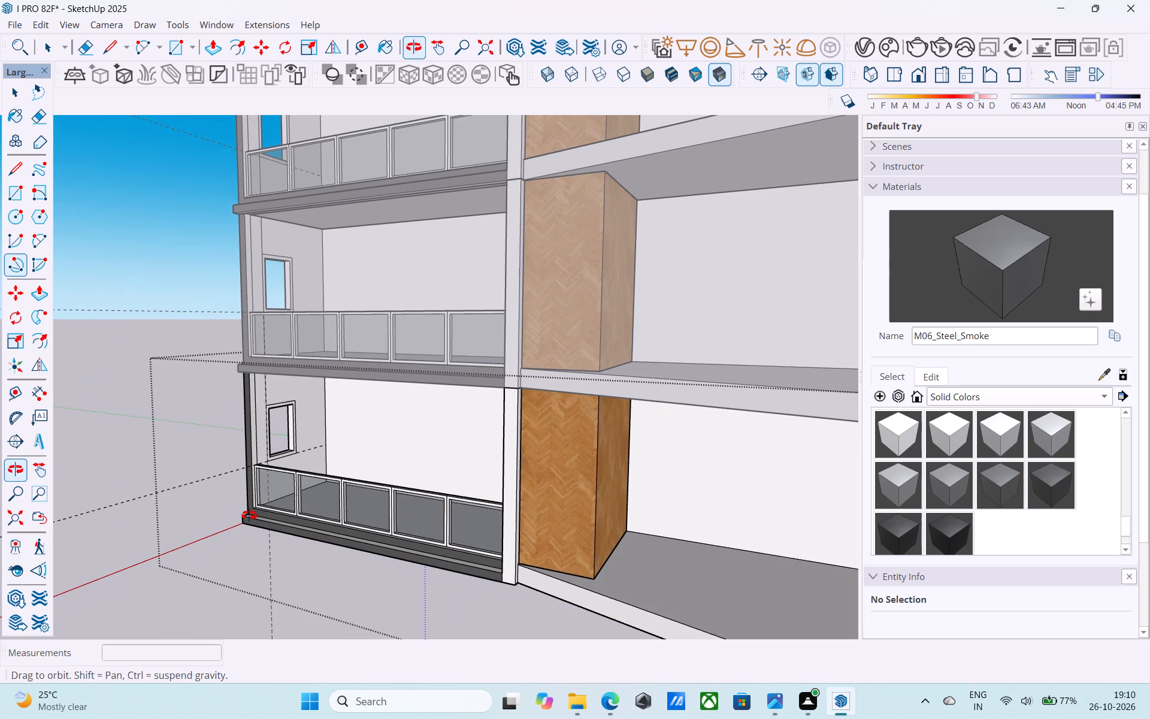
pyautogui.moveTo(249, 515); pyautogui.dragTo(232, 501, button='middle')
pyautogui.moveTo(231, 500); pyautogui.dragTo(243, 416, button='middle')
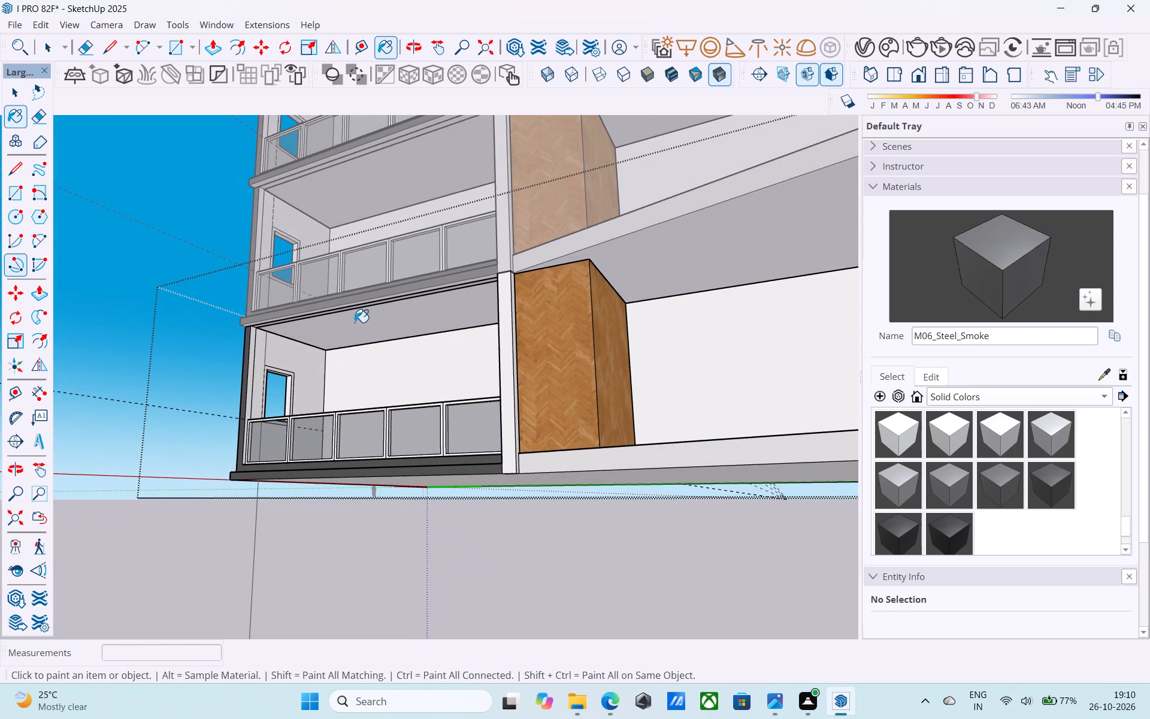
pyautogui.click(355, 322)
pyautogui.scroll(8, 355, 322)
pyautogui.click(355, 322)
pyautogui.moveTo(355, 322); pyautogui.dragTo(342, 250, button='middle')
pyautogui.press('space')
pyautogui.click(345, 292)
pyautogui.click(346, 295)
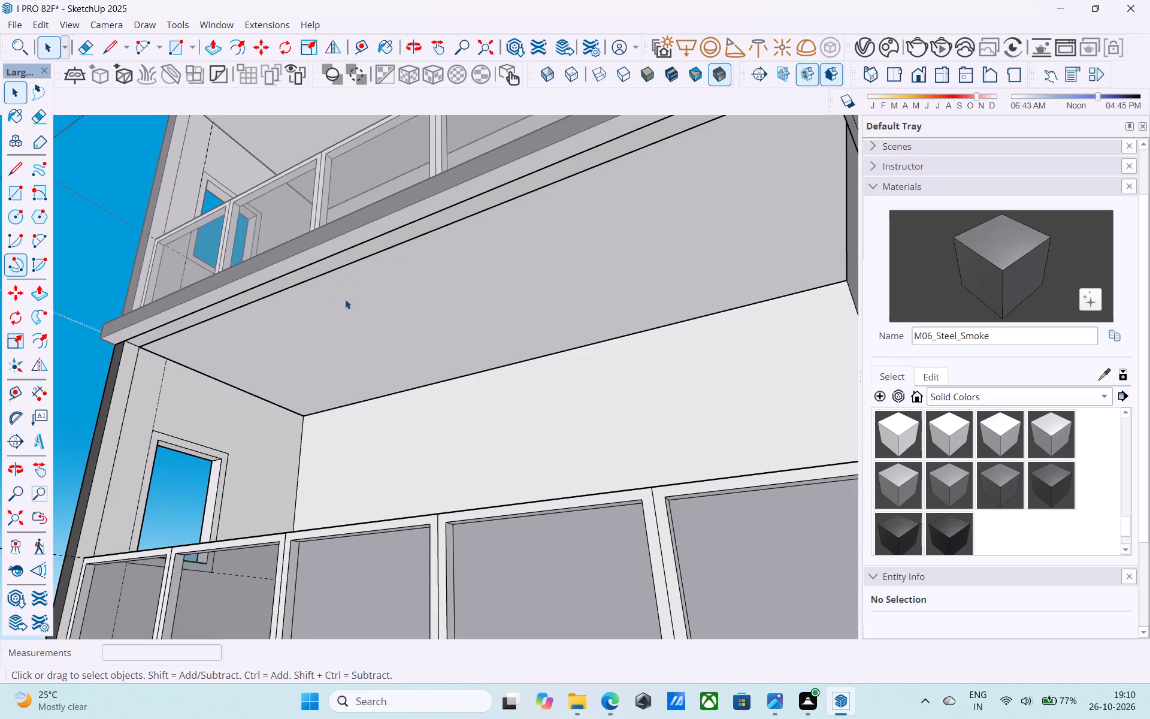
# Erase the two long edges along the front of the bay's top opening, just beneath the slab above.
pyautogui.moveTo(345, 300); pyautogui.dragTo(762, 294, button='middle')
pyautogui.scroll(1, 637, 379)
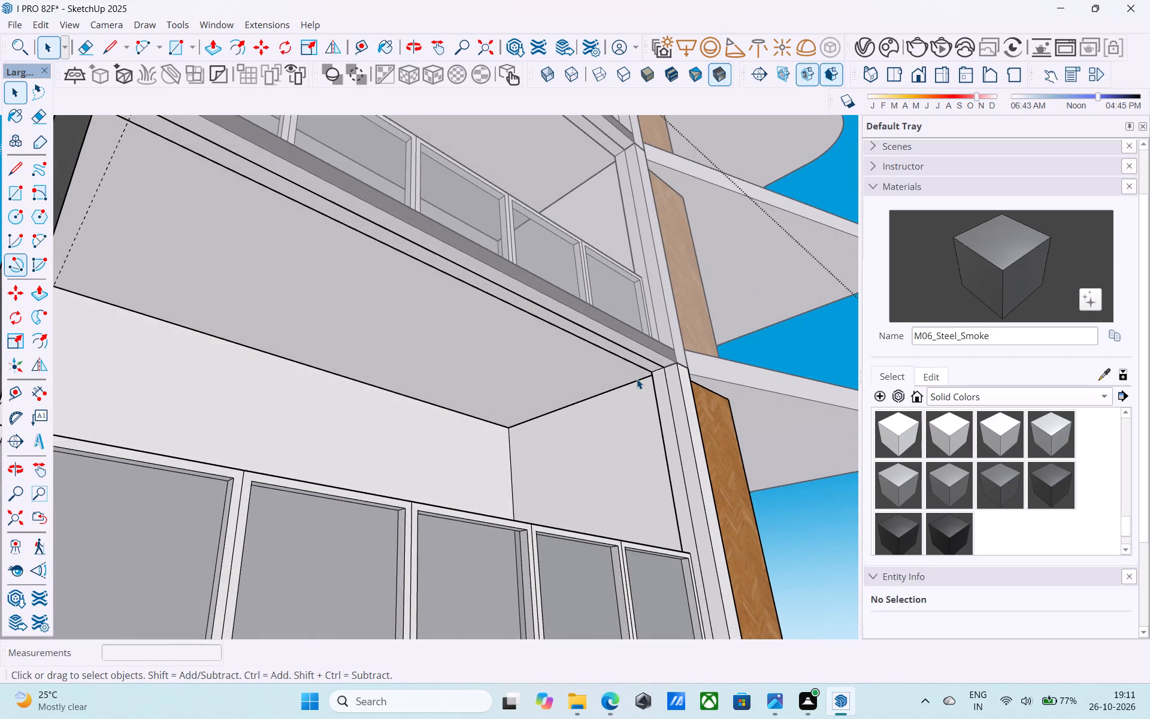
pyautogui.scroll(2, 637, 379)
pyautogui.press('e')
pyautogui.click(625, 356)
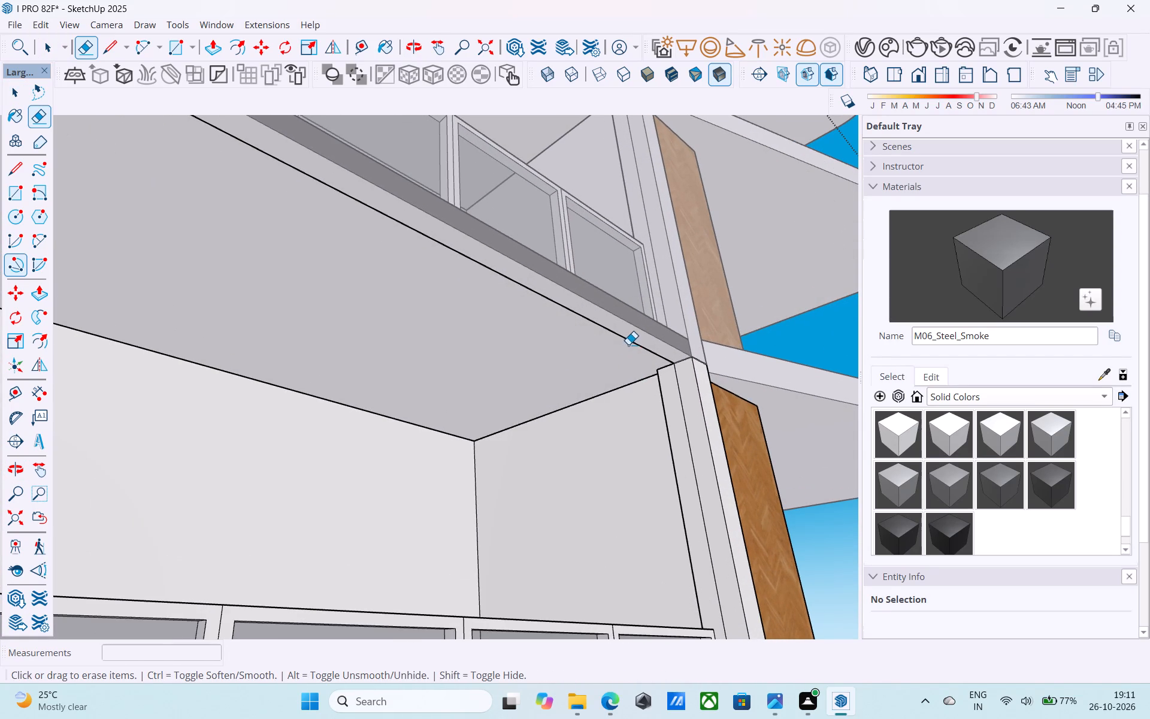
pyautogui.click(629, 343)
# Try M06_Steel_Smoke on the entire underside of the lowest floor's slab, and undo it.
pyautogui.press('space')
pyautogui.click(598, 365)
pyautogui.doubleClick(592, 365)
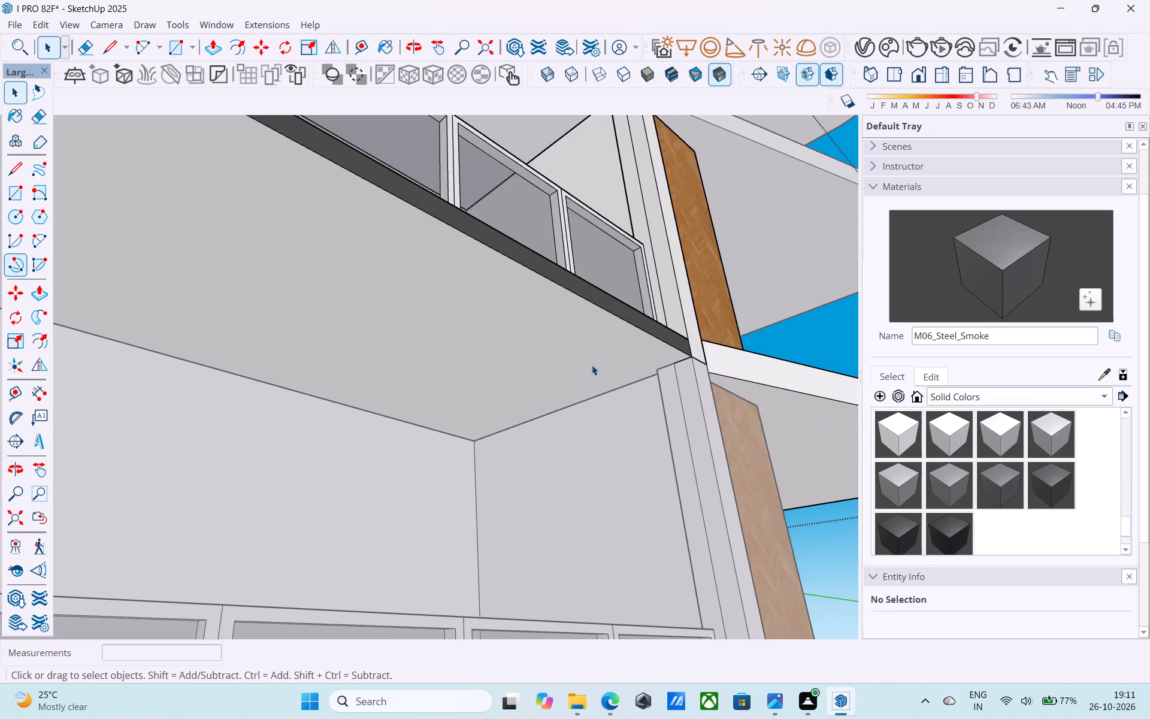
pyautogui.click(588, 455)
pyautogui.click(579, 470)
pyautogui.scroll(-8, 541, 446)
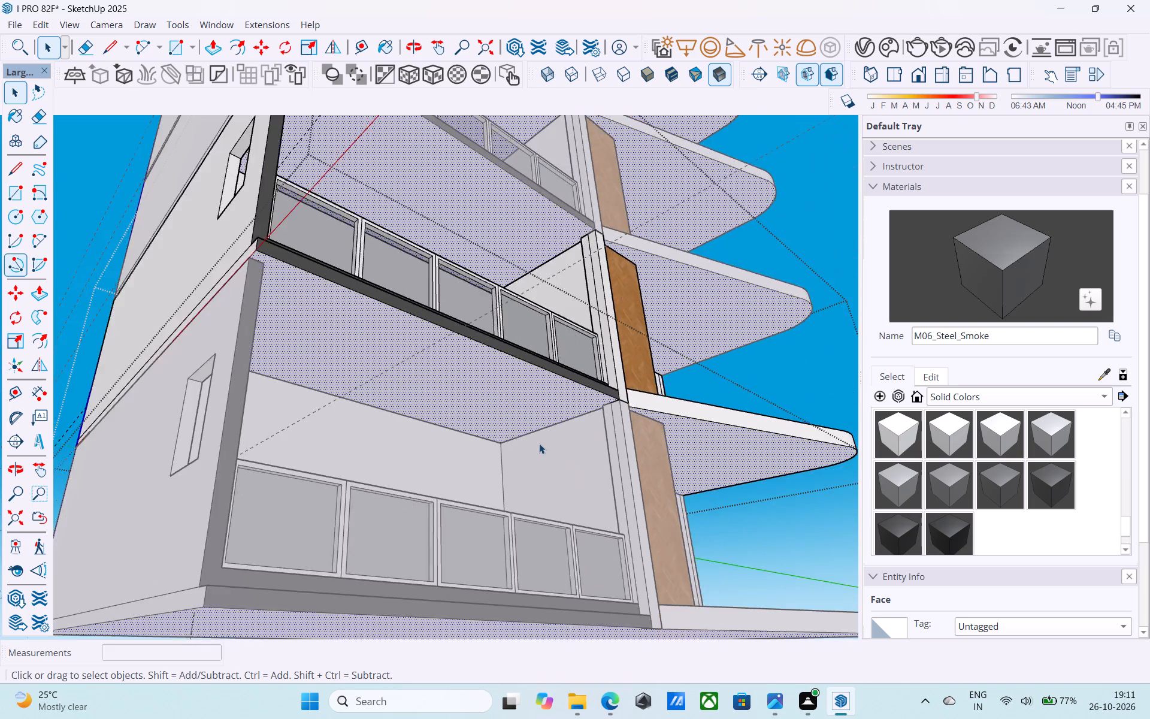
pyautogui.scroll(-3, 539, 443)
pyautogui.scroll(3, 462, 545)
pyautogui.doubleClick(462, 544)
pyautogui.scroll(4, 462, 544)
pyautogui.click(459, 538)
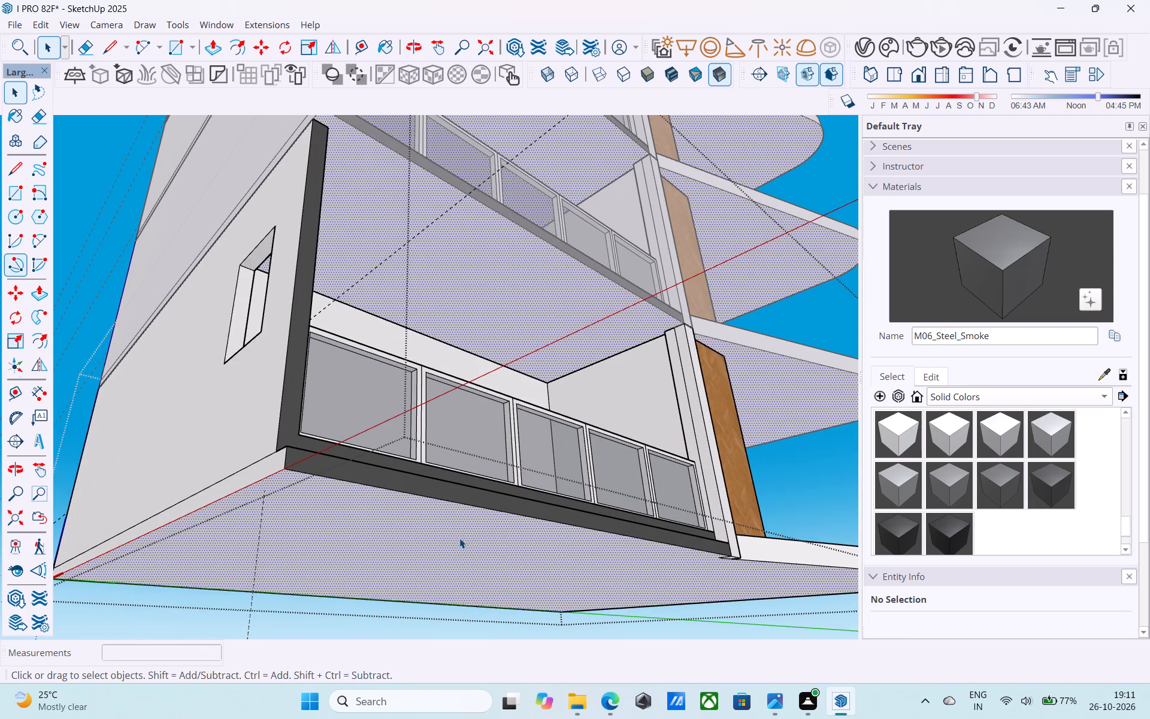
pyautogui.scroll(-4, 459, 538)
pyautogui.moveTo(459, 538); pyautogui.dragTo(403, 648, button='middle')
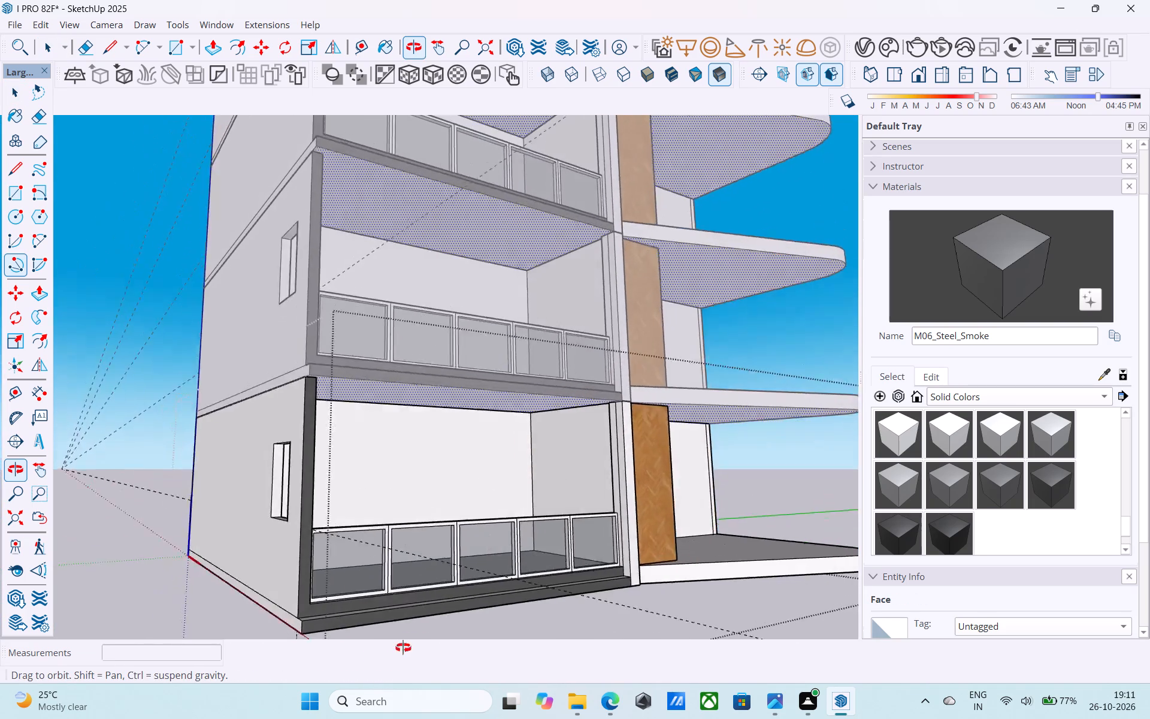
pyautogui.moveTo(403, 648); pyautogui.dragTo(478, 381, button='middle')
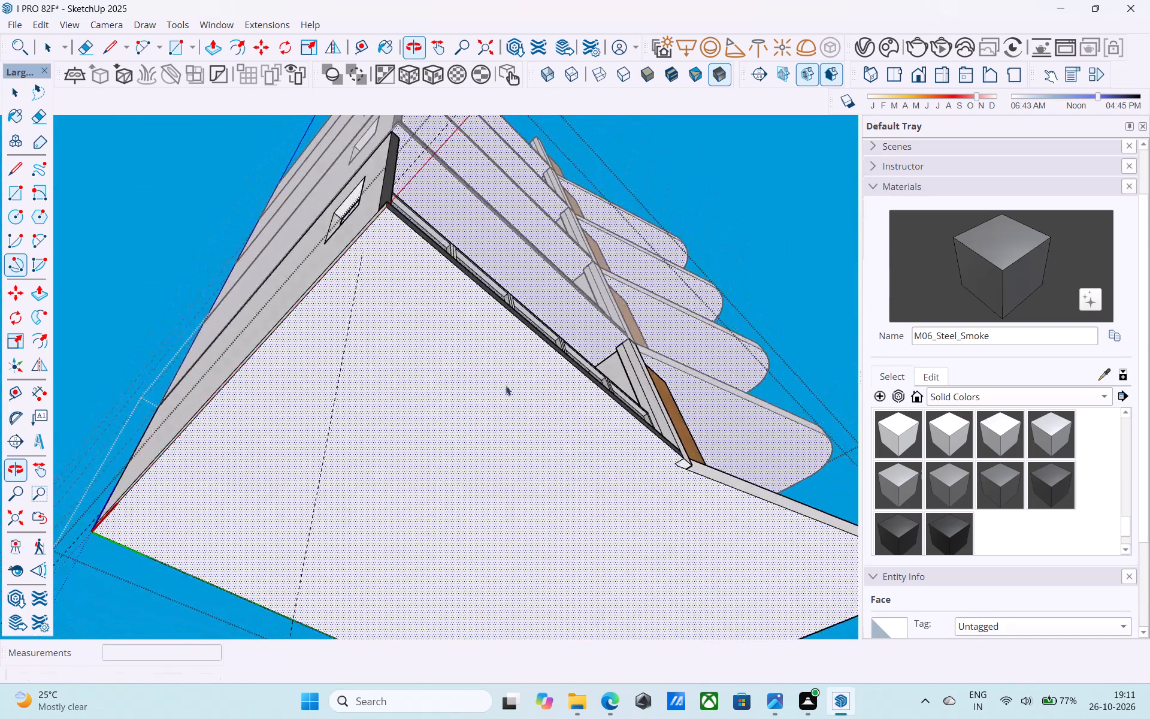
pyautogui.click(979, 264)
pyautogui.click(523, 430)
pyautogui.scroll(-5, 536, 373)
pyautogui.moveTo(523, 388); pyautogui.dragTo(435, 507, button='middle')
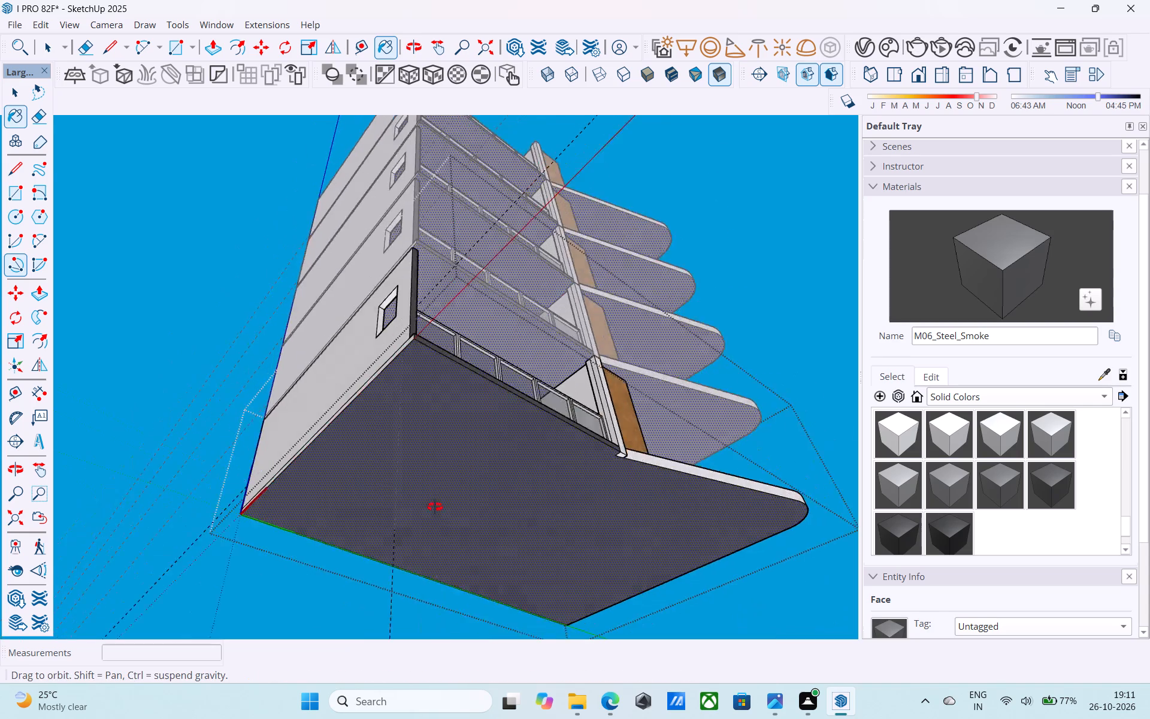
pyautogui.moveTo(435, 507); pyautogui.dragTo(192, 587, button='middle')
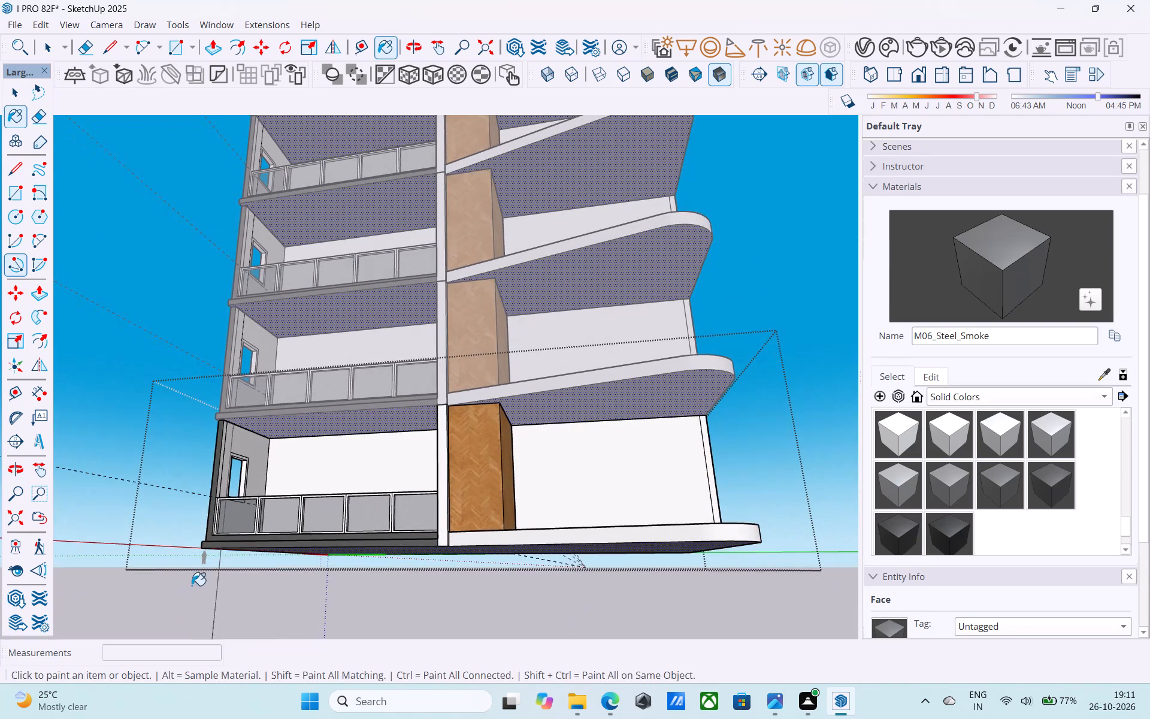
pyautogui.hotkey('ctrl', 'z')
# Draw a line about 25' long across the slab's underside from the front pillar's inner corner to the rear edge.
pyautogui.moveTo(208, 587); pyautogui.dragTo(328, 473, button='middle')
pyautogui.press('space')
pyautogui.moveTo(507, 451); pyautogui.dragTo(507, 426, button='middle')
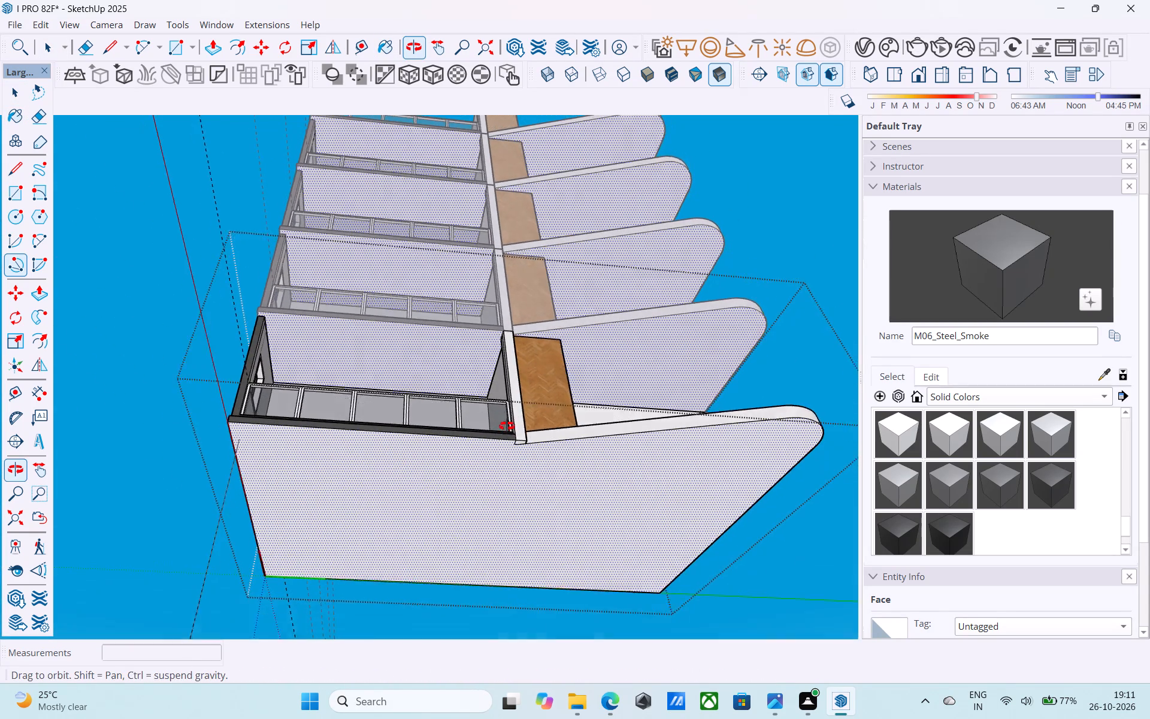
pyautogui.moveTo(507, 426); pyautogui.dragTo(523, 392, button='middle')
pyautogui.press('l')
pyautogui.scroll(14, 517, 438)
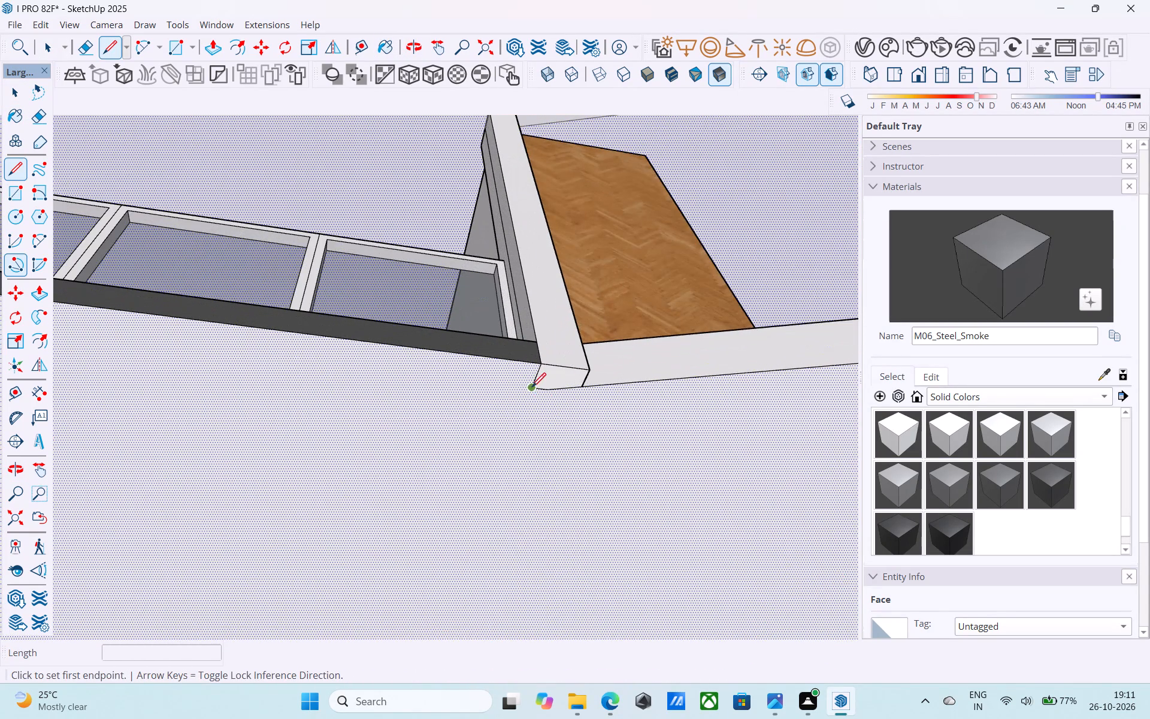
pyautogui.click(533, 388)
pyautogui.scroll(-17, 529, 359)
pyautogui.scroll(1, 528, 360)
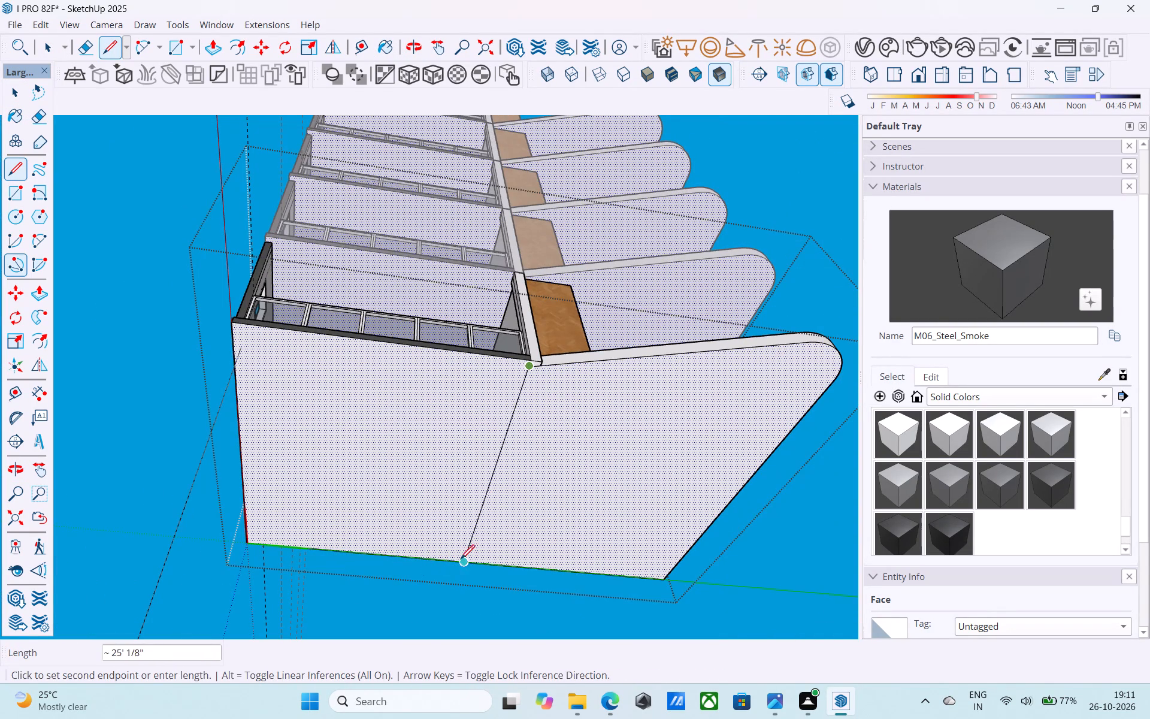
pyautogui.click(455, 563)
pyautogui.press('space')
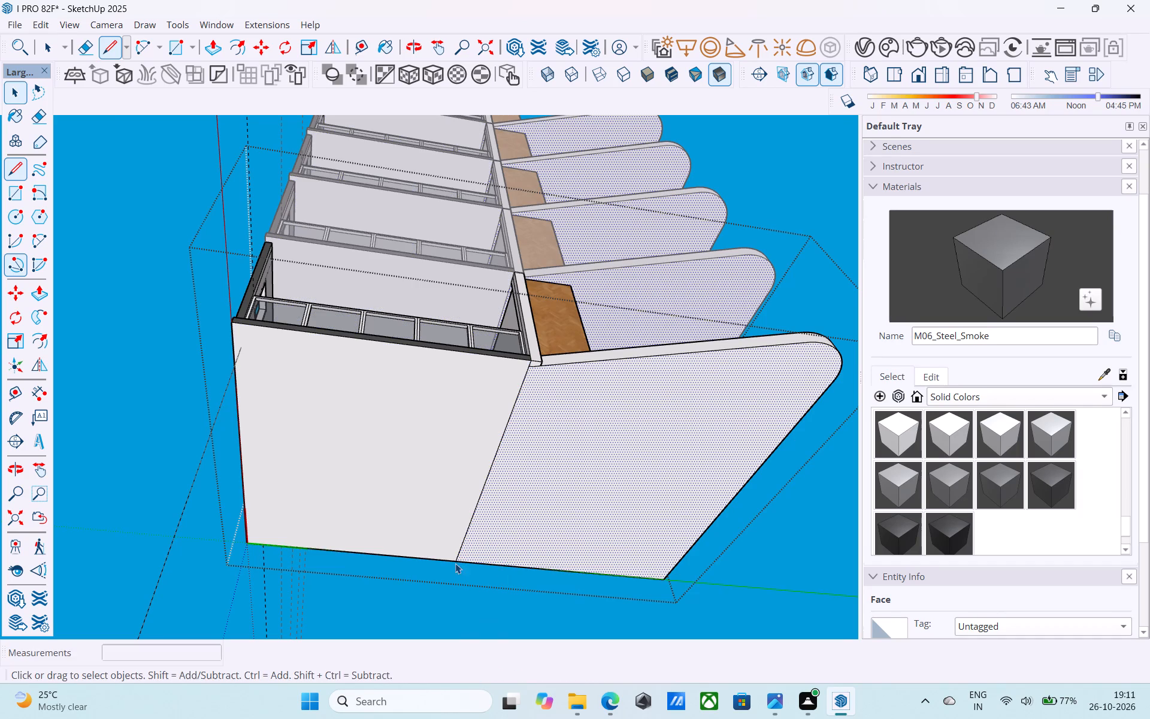
# Paint the part of the slab's underside below the glass-parapet bay with M06_Steel_Smoke.
pyautogui.click(967, 298)
pyautogui.click(443, 465)
pyautogui.scroll(-1, 470, 377)
pyautogui.moveTo(467, 390); pyautogui.dragTo(388, 679, button='middle')
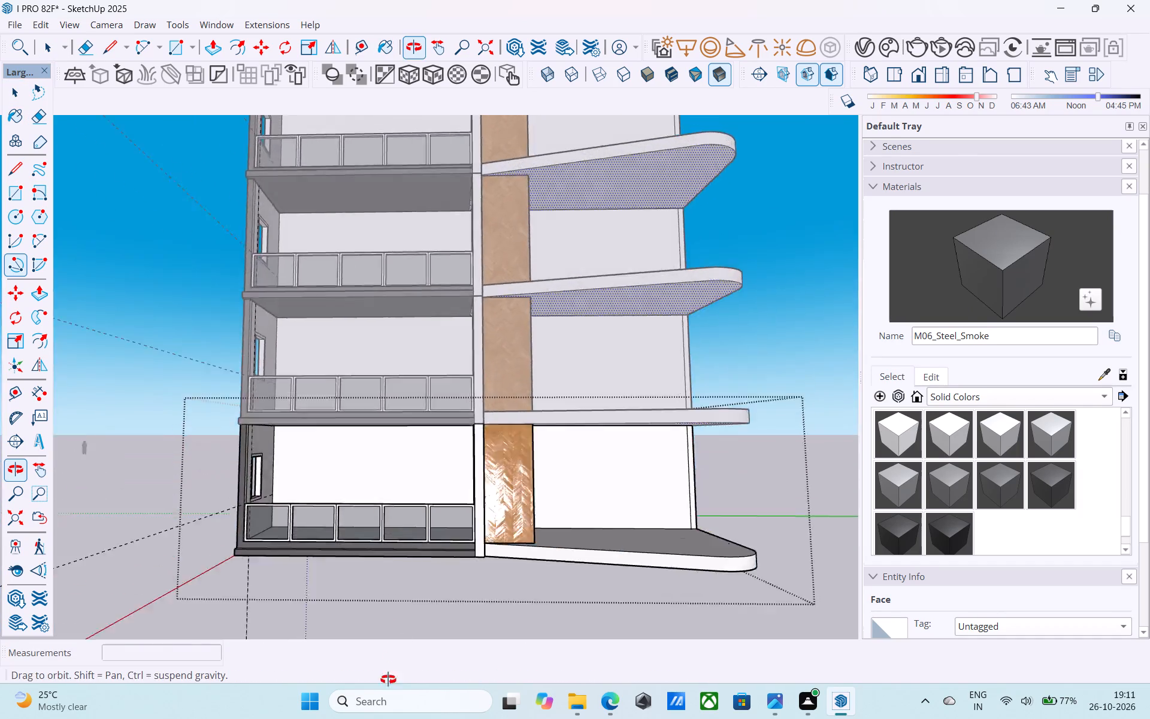
pyautogui.moveTo(388, 679); pyautogui.dragTo(386, 705, button='middle')
pyautogui.scroll(-3, 386, 621)
pyautogui.scroll(1, 386, 621)
pyautogui.scroll(-2, 386, 621)
# Paint the inner face of the windowed side wall and the narrow strip at its front with M06_Steel_Smoke.
pyautogui.moveTo(375, 614); pyautogui.dragTo(231, 594, button='middle')
pyautogui.scroll(14, 307, 475)
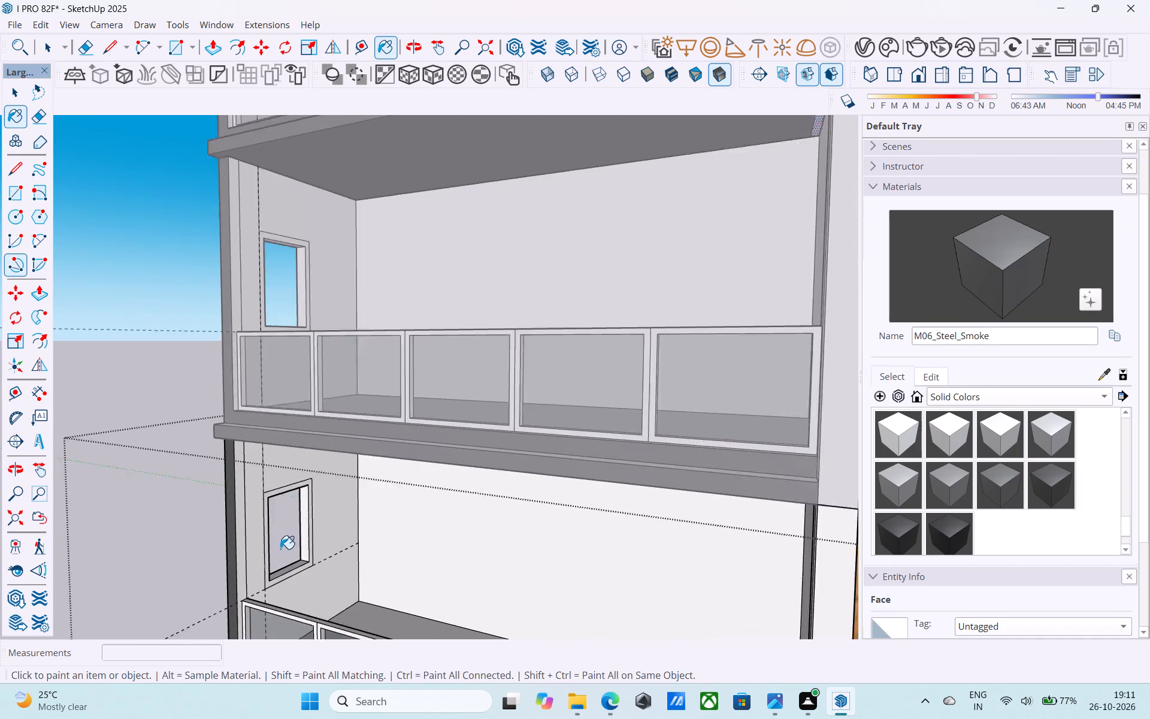
pyautogui.click(334, 540)
pyautogui.moveTo(292, 576); pyautogui.dragTo(307, 575, button='middle')
pyautogui.scroll(5, 265, 560)
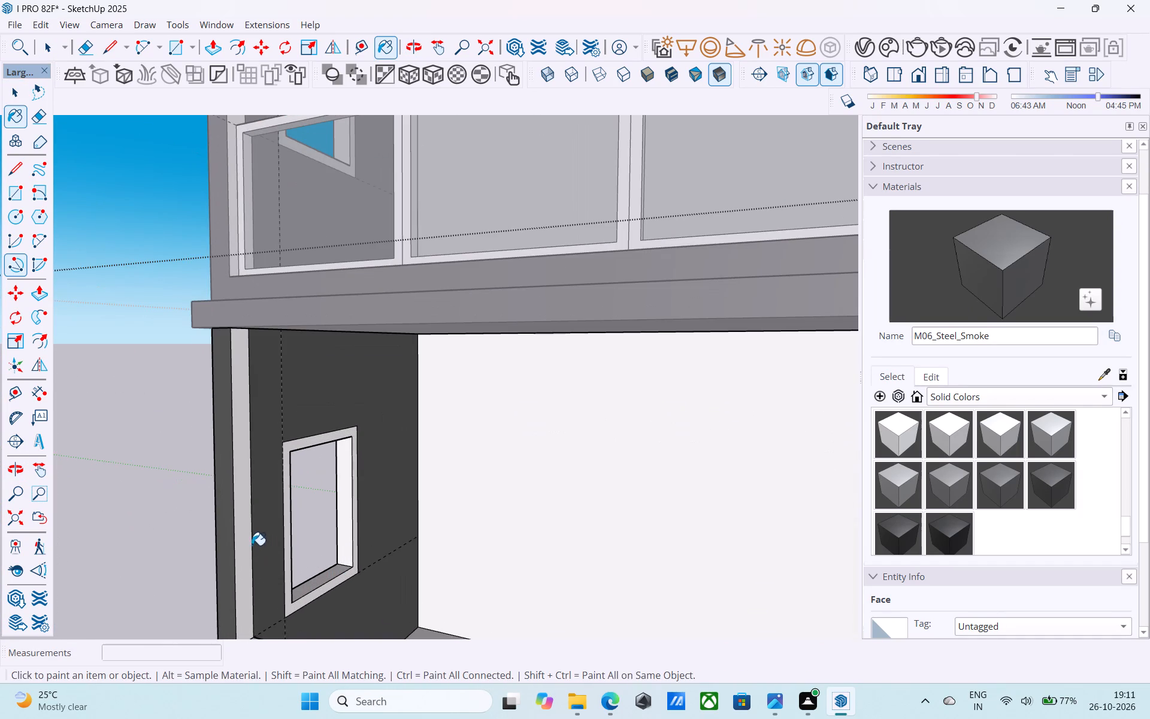
pyautogui.click(247, 543)
pyautogui.moveTo(247, 543); pyautogui.dragTo(80, 514, button='middle')
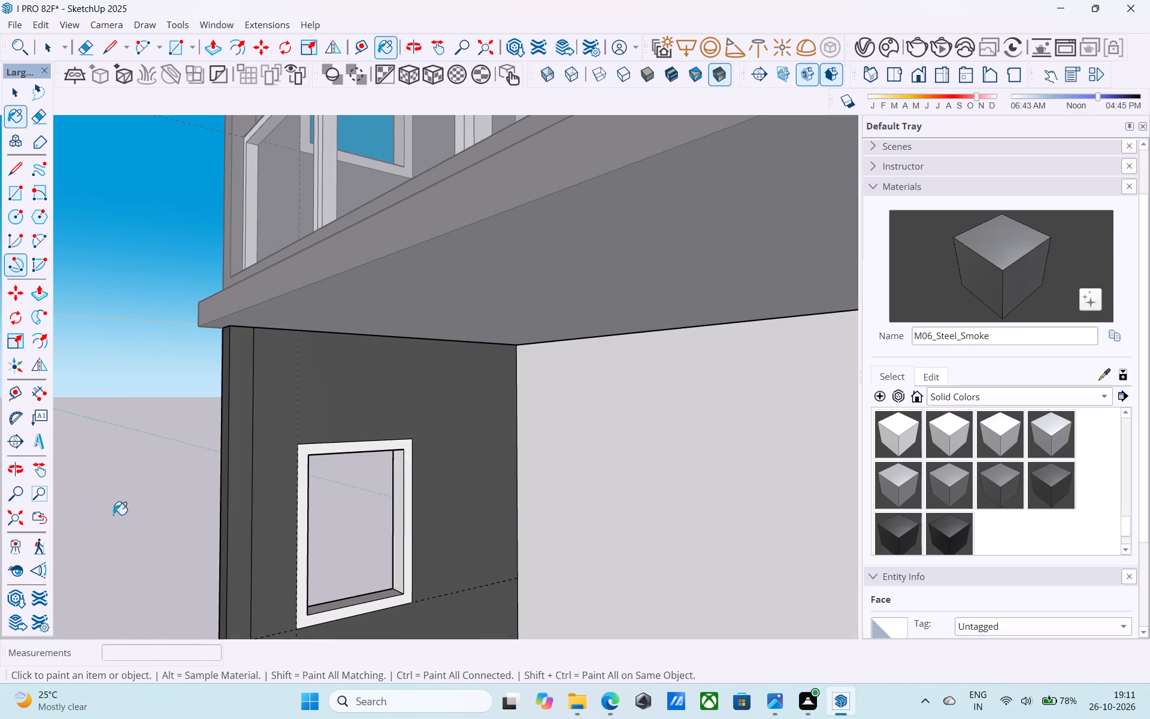
# Erase the vertical edge between the narrow strip and the side wall's inner face, and leave the floor component.
pyautogui.press('e')
pyautogui.moveTo(245, 445); pyautogui.dragTo(276, 436)
pyautogui.scroll(-8, 220, 397)
pyautogui.press('space')
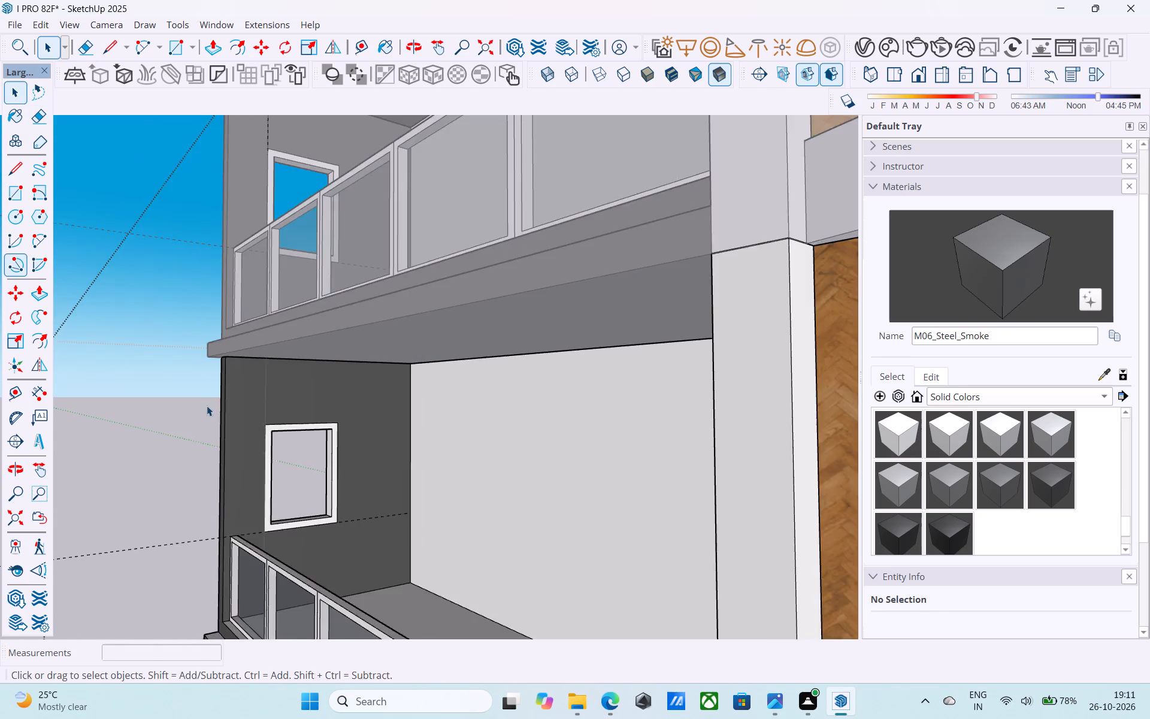
pyautogui.scroll(-5, 207, 406)
pyautogui.moveTo(192, 436); pyautogui.dragTo(511, 461, button='middle')
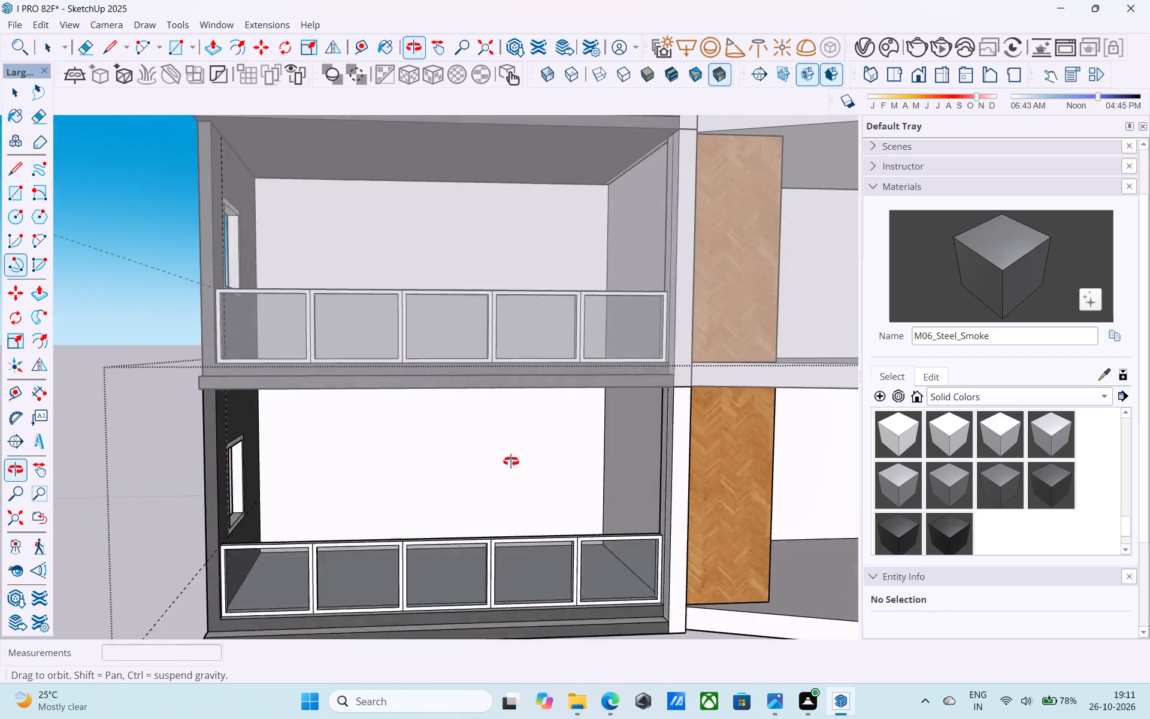
pyautogui.moveTo(511, 461); pyautogui.dragTo(508, 461, button='middle')
pyautogui.scroll(-13, 408, 438)
pyautogui.click(612, 394)
# Examine the dark side walls, slab undersides and parapets across all five storeys from the front and side.
pyautogui.moveTo(465, 430); pyautogui.dragTo(374, 415, button='middle')
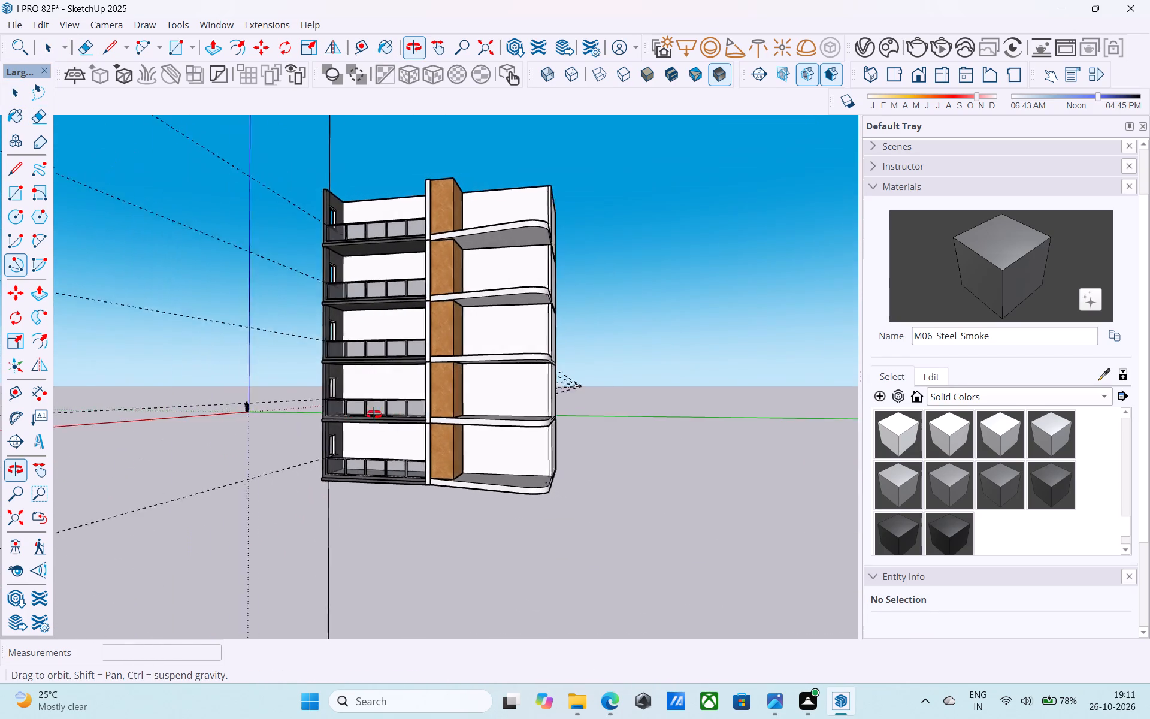
pyautogui.moveTo(374, 415); pyautogui.dragTo(320, 413, button='middle')
pyautogui.scroll(2, 322, 414)
pyautogui.keyDown('shift'); pyautogui.moveTo(323, 414); pyautogui.dragTo(346, 451, button='middle'); pyautogui.keyUp('shift')
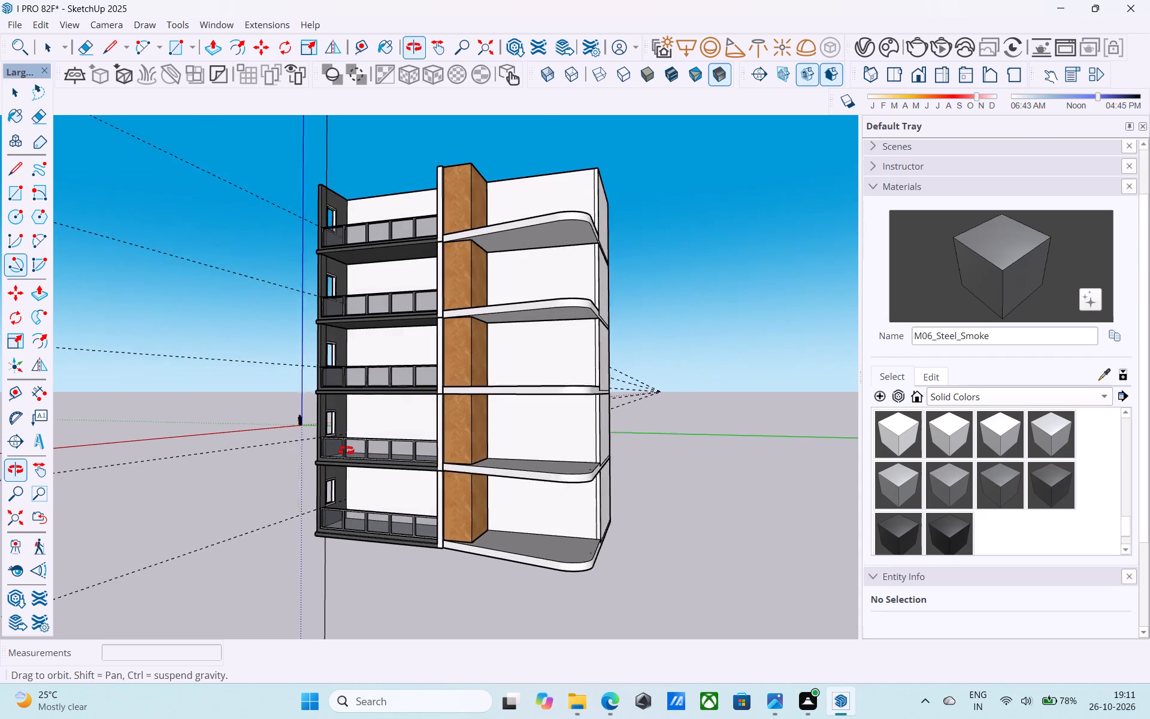
pyautogui.keyDown('shift'); pyautogui.moveTo(346, 451); pyautogui.dragTo(397, 455, button='middle'); pyautogui.keyUp('shift')
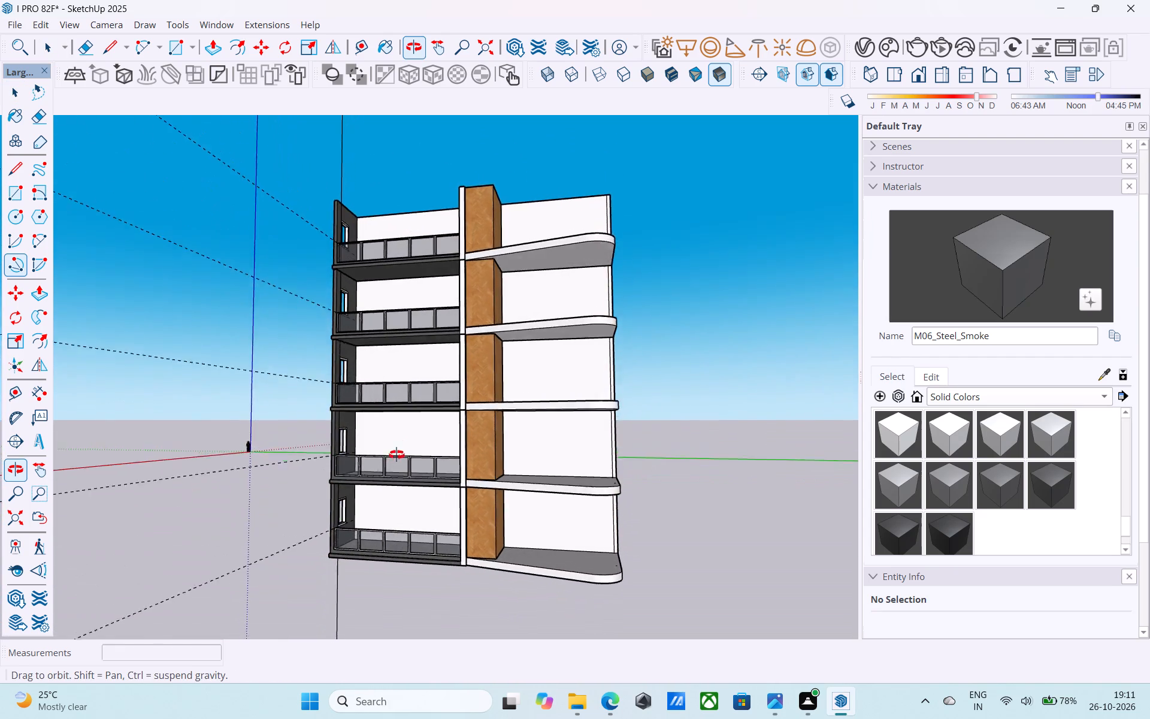
pyautogui.keyDown('shift'); pyautogui.moveTo(397, 455); pyautogui.dragTo(399, 480, button='middle'); pyautogui.keyUp('shift')
pyautogui.moveTo(412, 455); pyautogui.dragTo(395, 353, button='middle')
pyautogui.moveTo(346, 521); pyautogui.dragTo(362, 515, button='middle')
pyautogui.scroll(9, 381, 453)
pyautogui.moveTo(382, 447); pyautogui.dragTo(419, 518, button='middle')
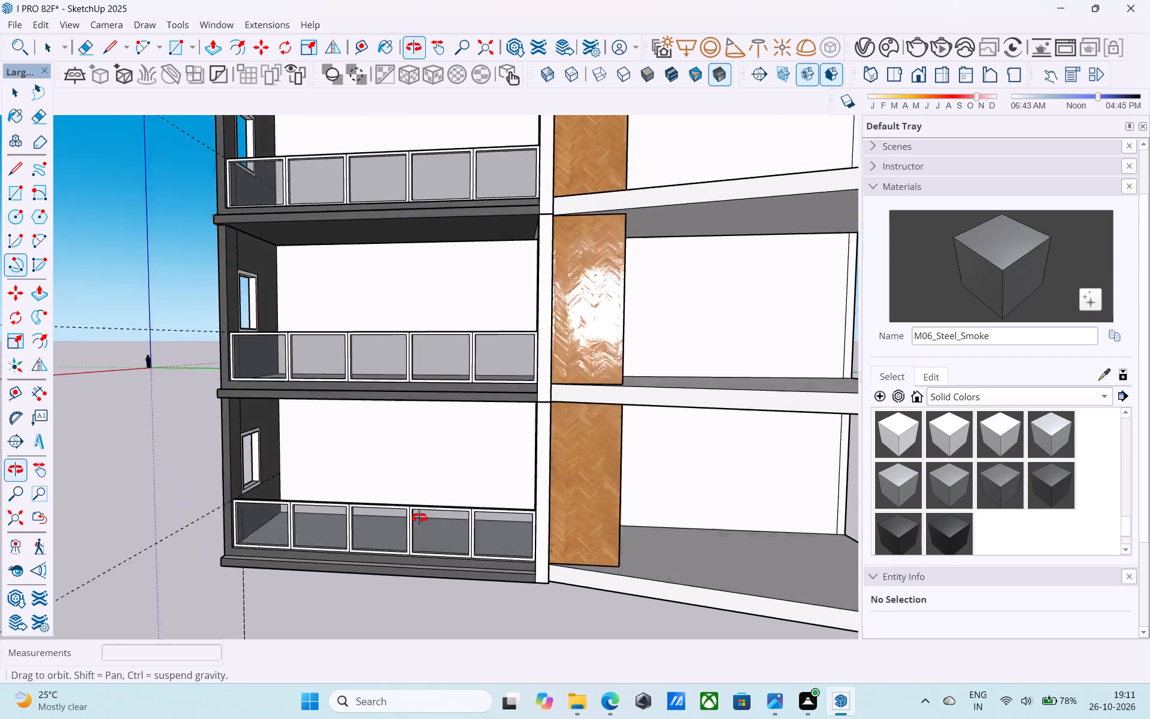
pyautogui.moveTo(419, 518); pyautogui.dragTo(590, 560, button='middle')
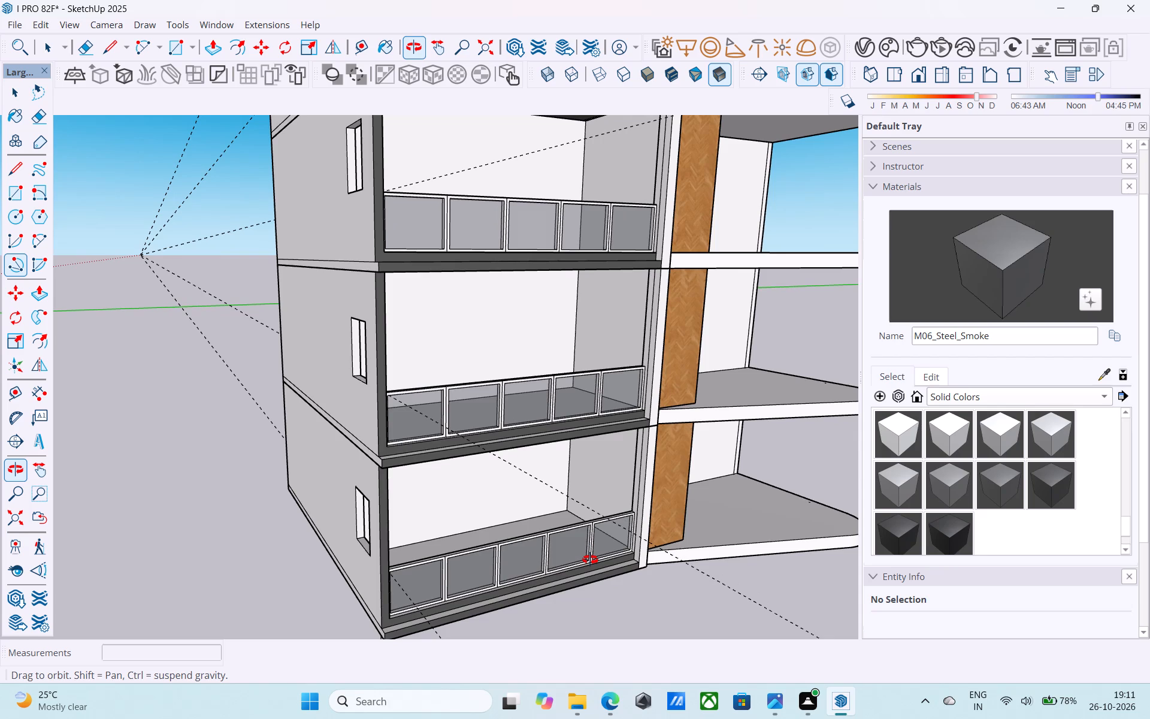
pyautogui.moveTo(590, 560); pyautogui.dragTo(333, 502, button='middle')
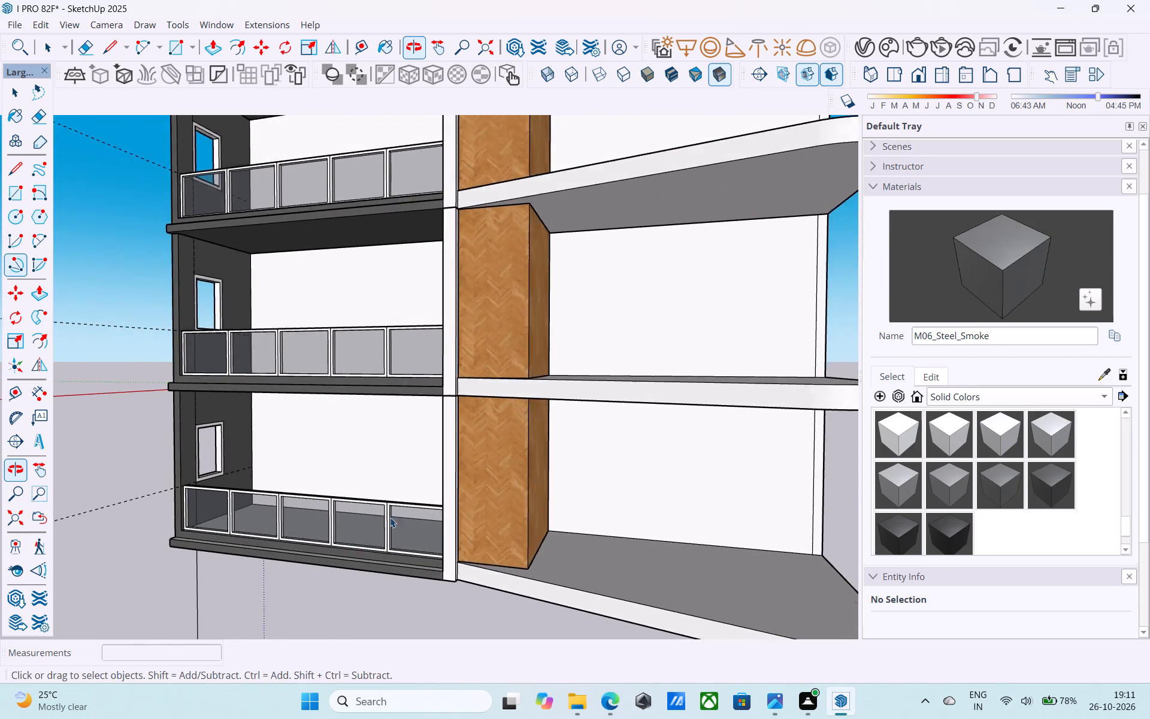
# Copy the vertical corner edge between the windowed side wall and the back wall 19' across to the back wall's opposite corner.
pyautogui.scroll(2, 392, 510)
pyautogui.click(296, 419)
pyautogui.scroll(3, 292, 416)
pyautogui.doubleClick(292, 416)
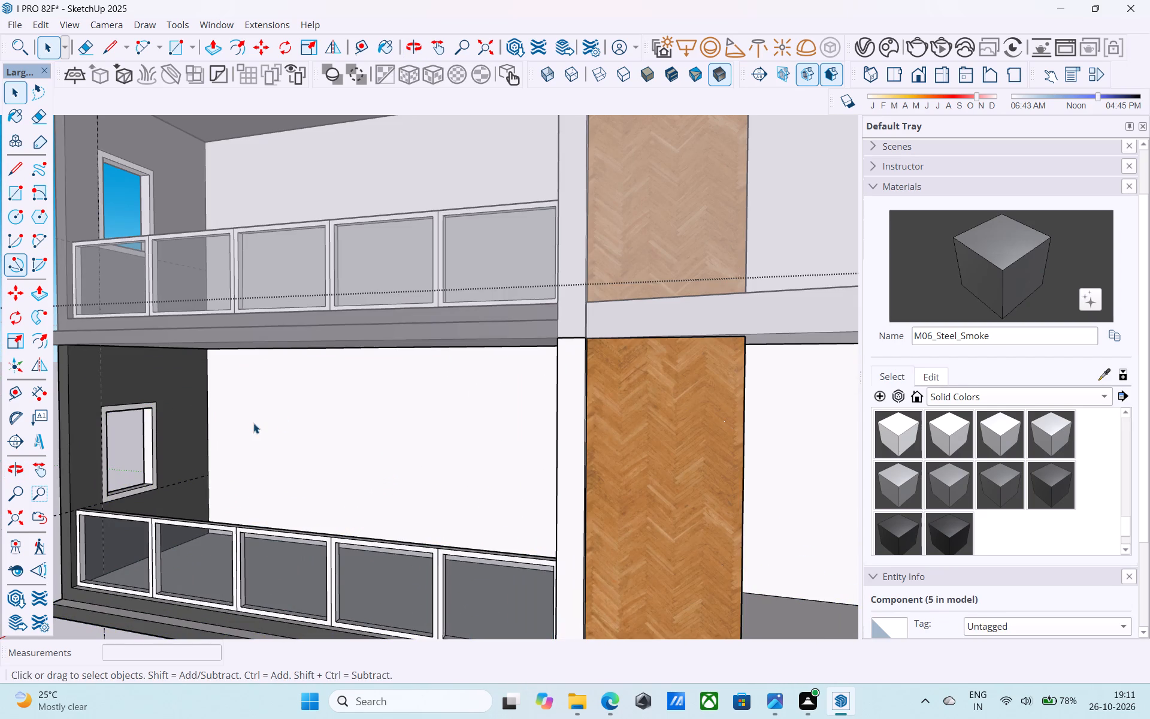
pyautogui.scroll(4, 237, 427)
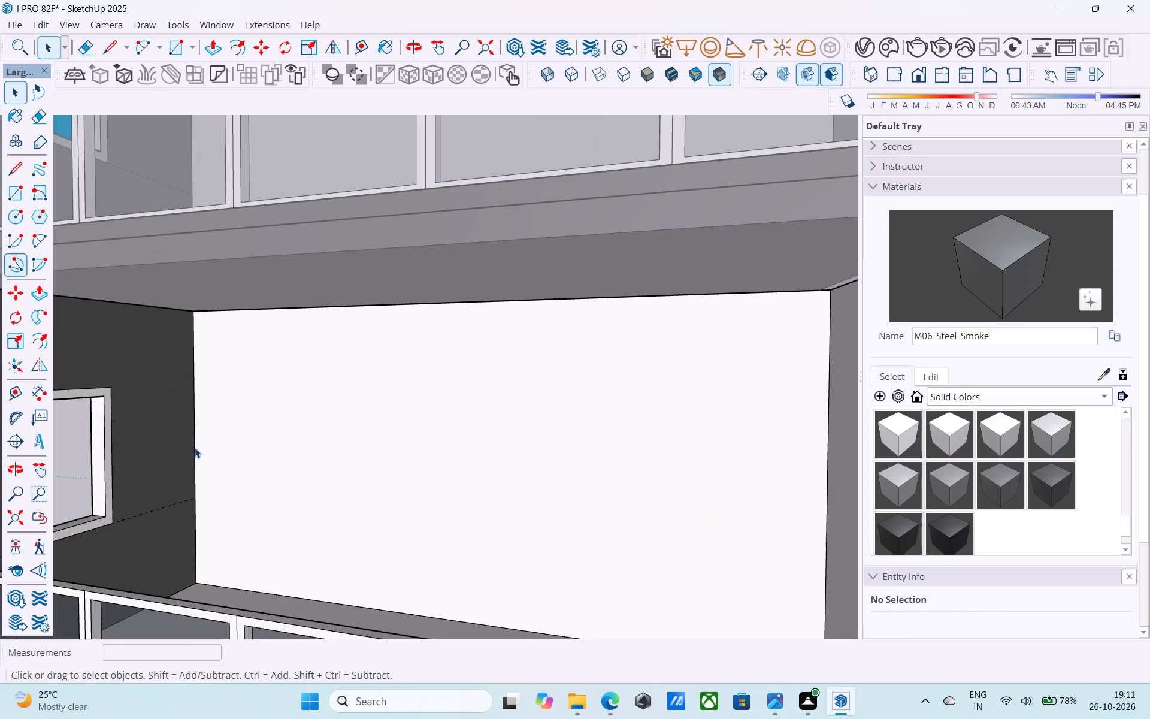
pyautogui.click(195, 448)
pyautogui.press('m')
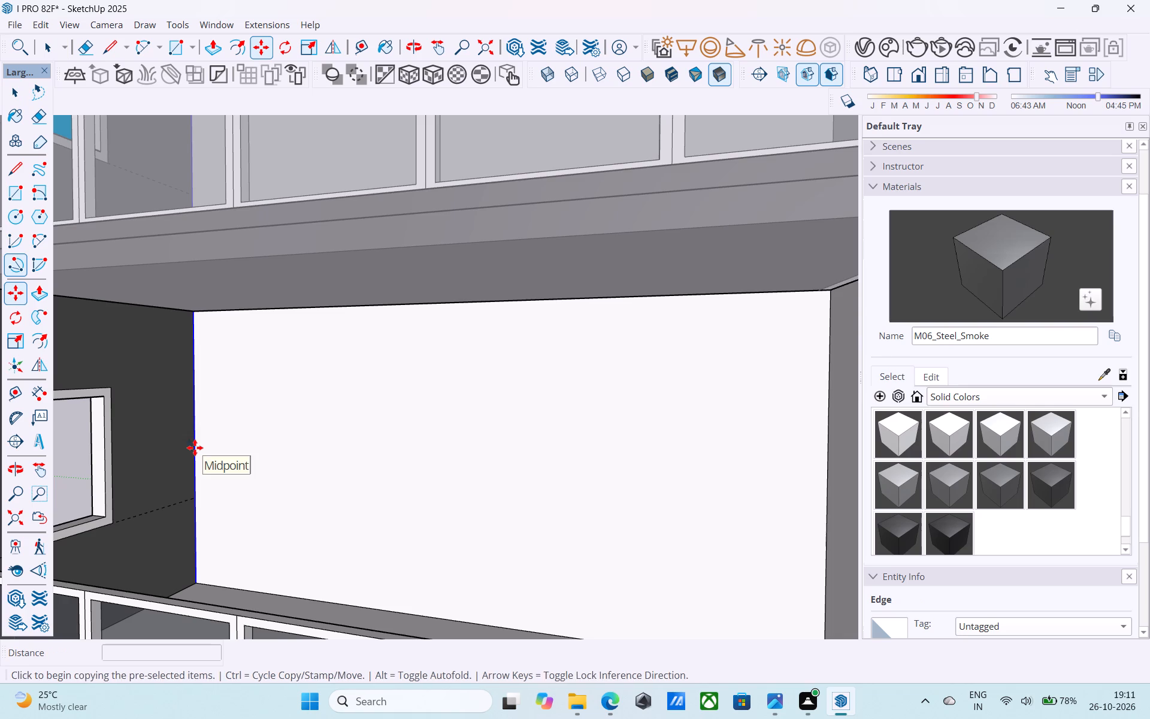
pyautogui.moveTo(194, 447); pyautogui.dragTo(187, 428, button='middle')
pyautogui.click(189, 290)
pyautogui.moveTo(458, 434); pyautogui.dragTo(491, 438, button='middle')
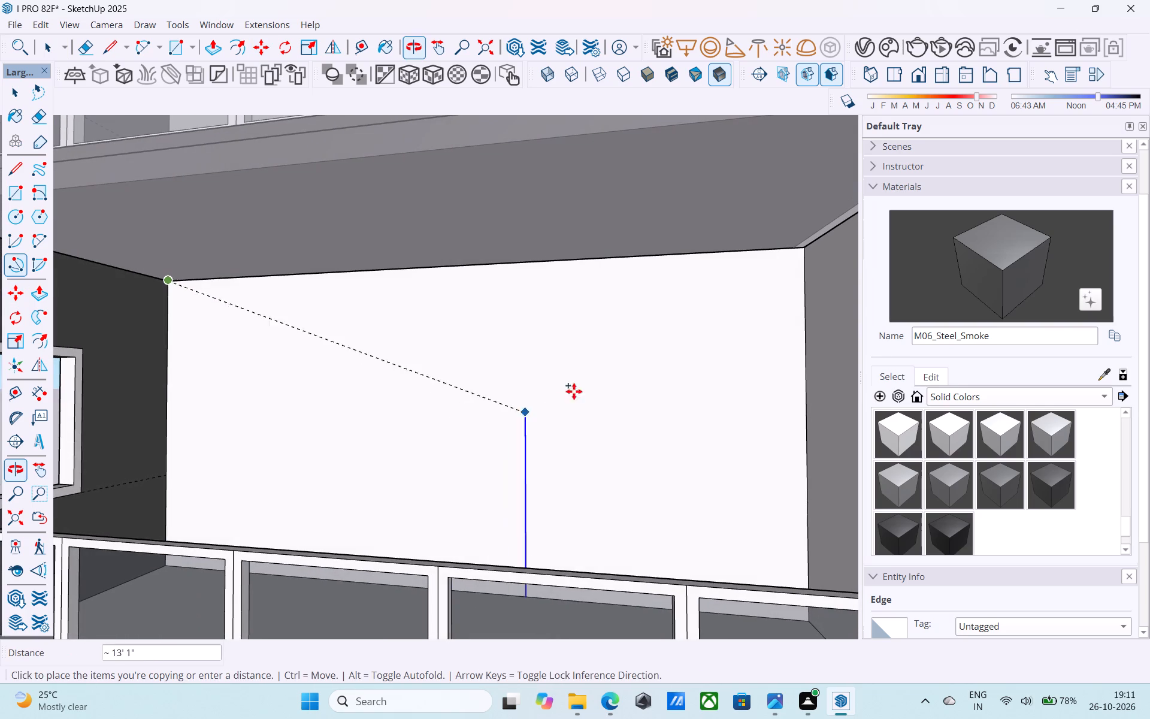
pyautogui.moveTo(750, 299); pyautogui.dragTo(627, 303, button='middle')
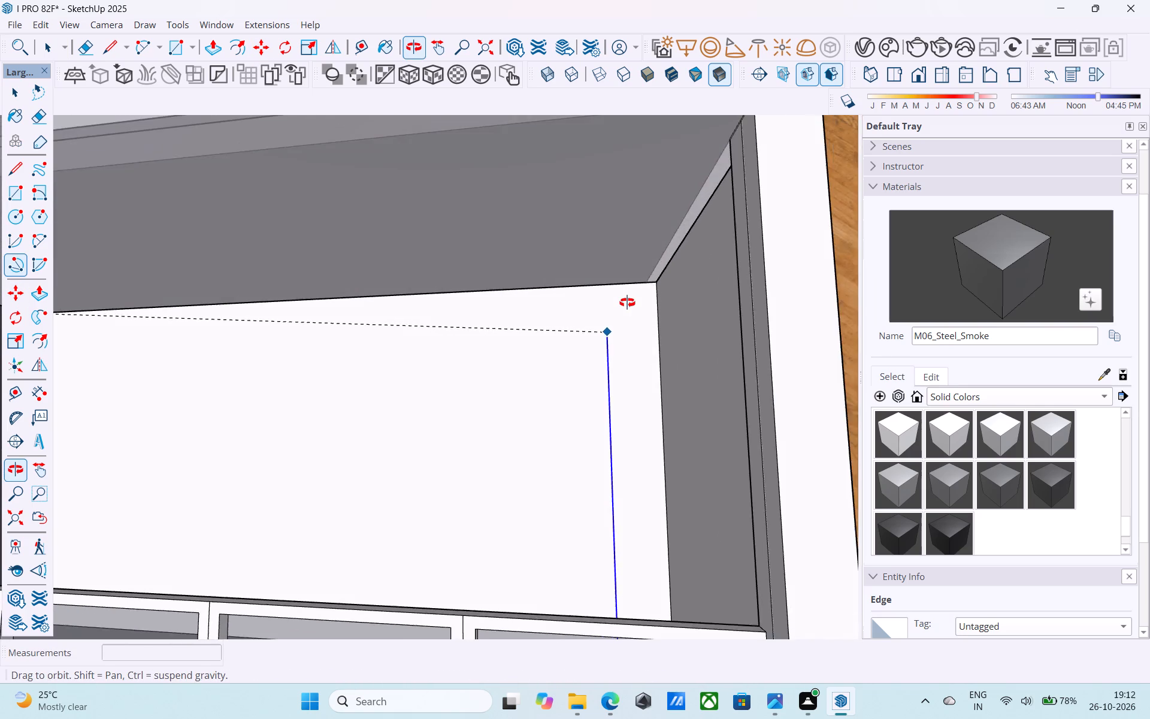
pyautogui.moveTo(627, 303); pyautogui.dragTo(662, 283, button='middle')
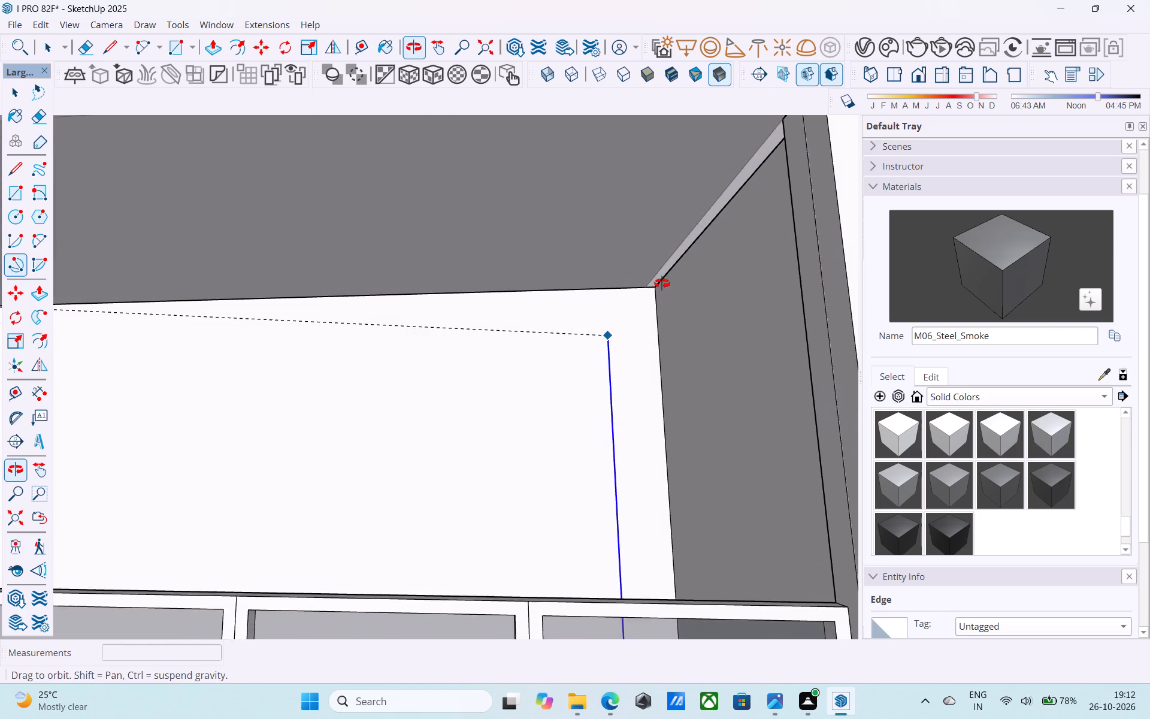
pyautogui.moveTo(662, 283); pyautogui.dragTo(661, 309, button='middle')
pyautogui.scroll(5, 661, 309)
pyautogui.click(654, 277)
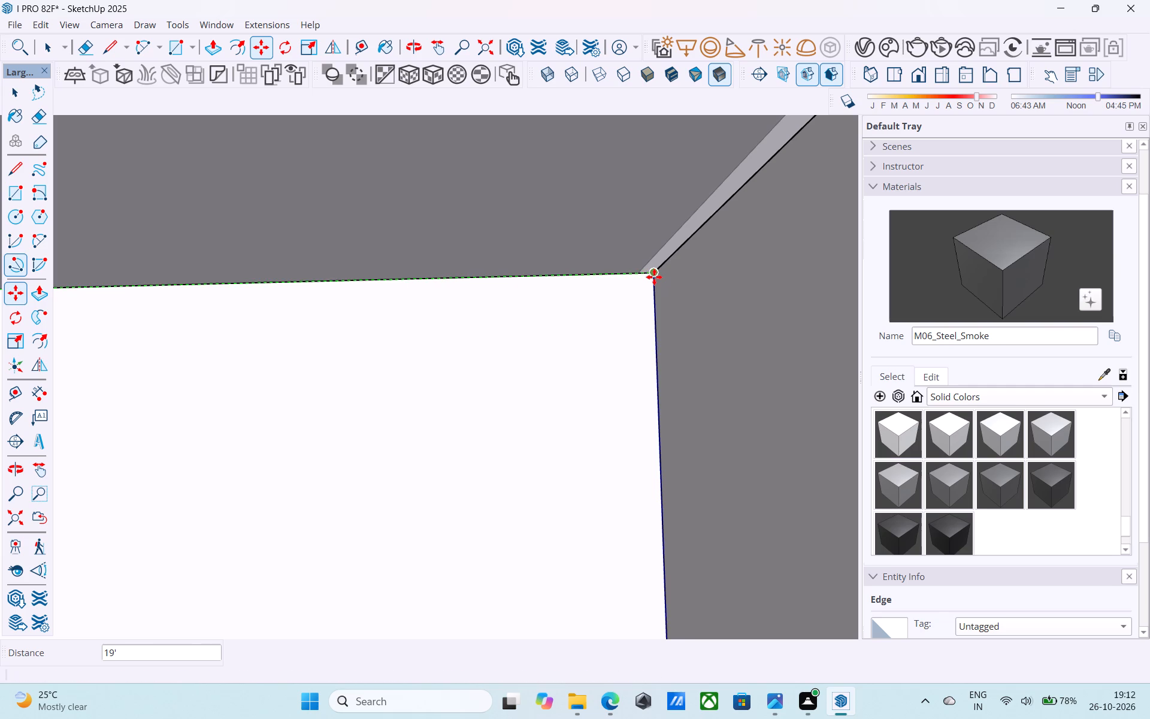
# Divide the 19' span between the copied vertical edges into six equal back-wall panels.
pyautogui.write('/6')
pyautogui.press('Return')
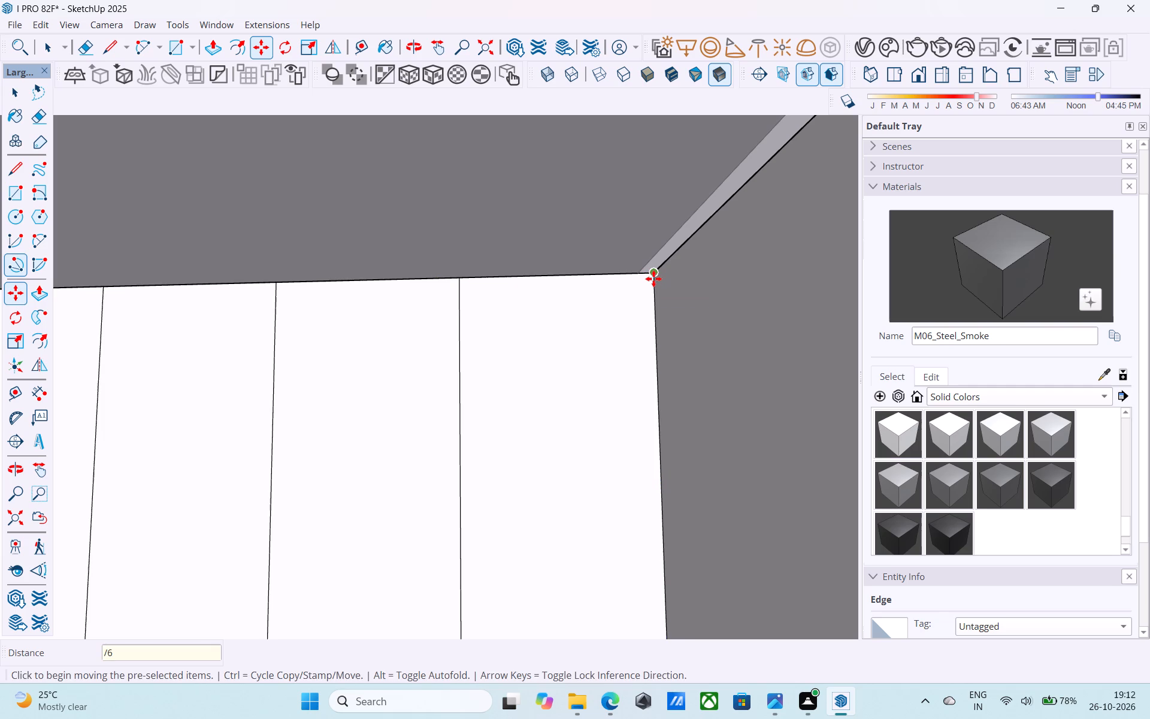
pyautogui.scroll(-15, 654, 276)
pyautogui.press('space')
# Offset the outline of the back-wall panel nearest the windowed side wall inward by 1".
pyautogui.moveTo(533, 360); pyautogui.dragTo(543, 414, button='middle')
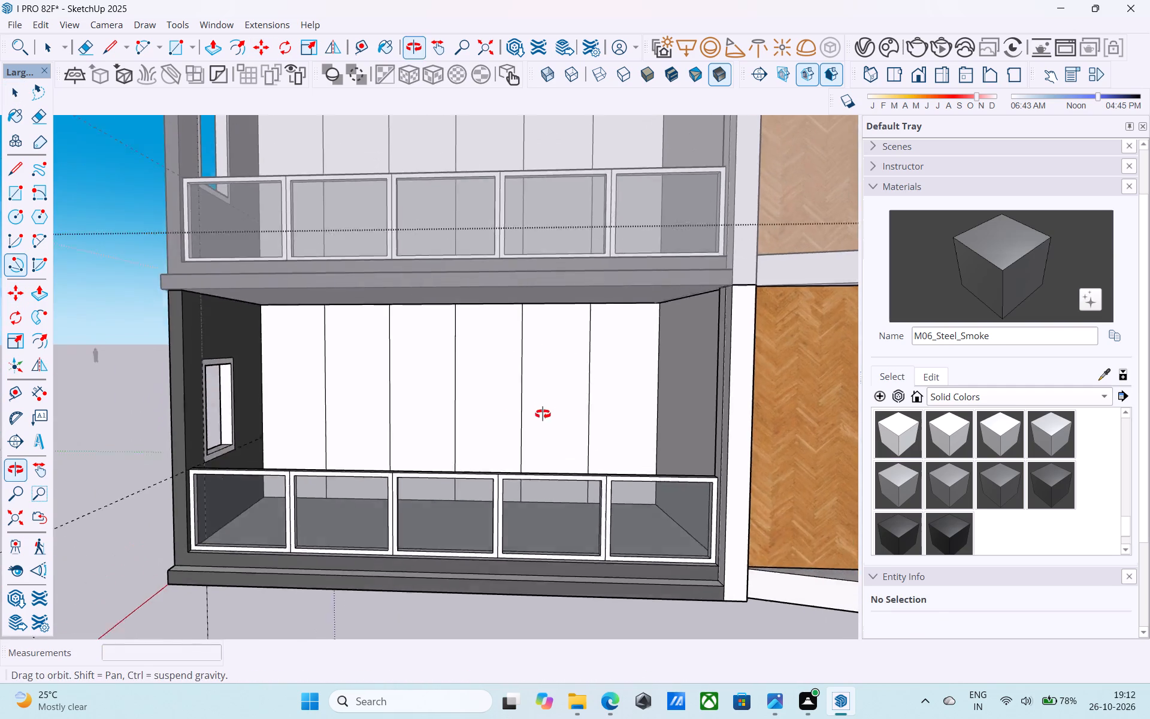
pyautogui.moveTo(543, 414); pyautogui.dragTo(540, 418, button='middle')
pyautogui.scroll(6, 408, 421)
pyautogui.scroll(-5, 262, 421)
pyautogui.moveTo(252, 424); pyautogui.dragTo(240, 427, button='middle')
pyautogui.scroll(6, 240, 428)
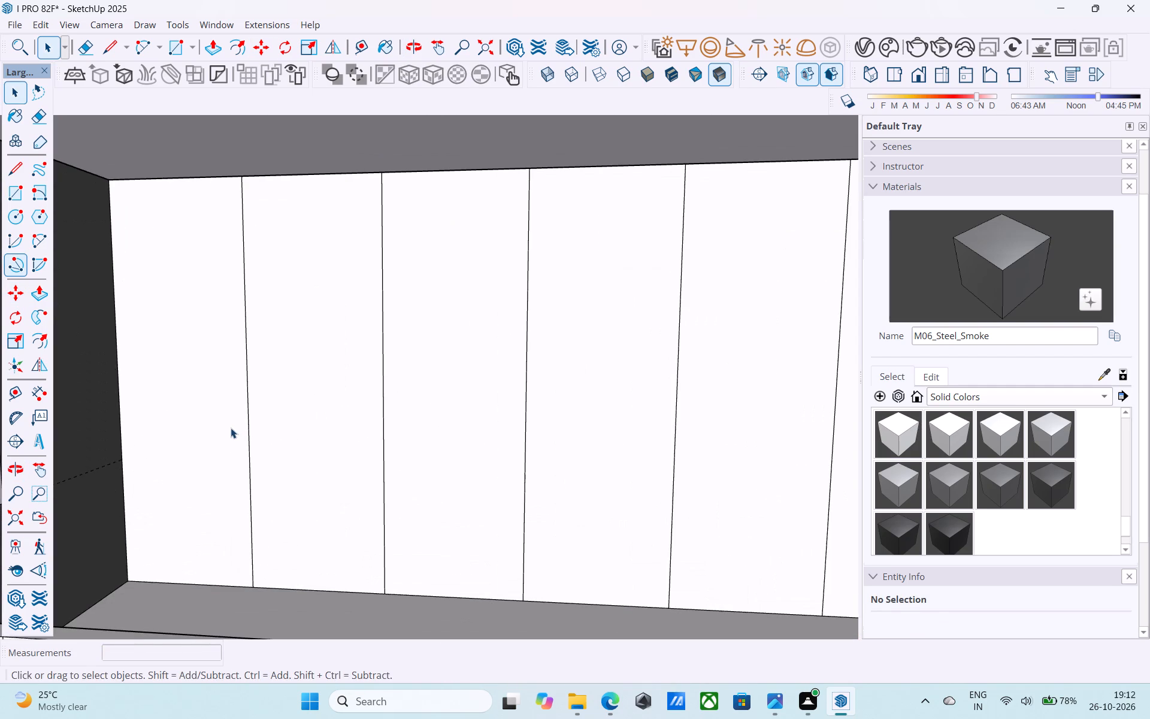
pyautogui.click(231, 428)
pyautogui.press('f')
pyautogui.click(231, 428)
pyautogui.write('1"')
pyautogui.press('Return')
pyautogui.press('space')
# Offset the outlines of the second and third back-wall panels from the windowed side wall inward by 1" each.
pyautogui.click(309, 419)
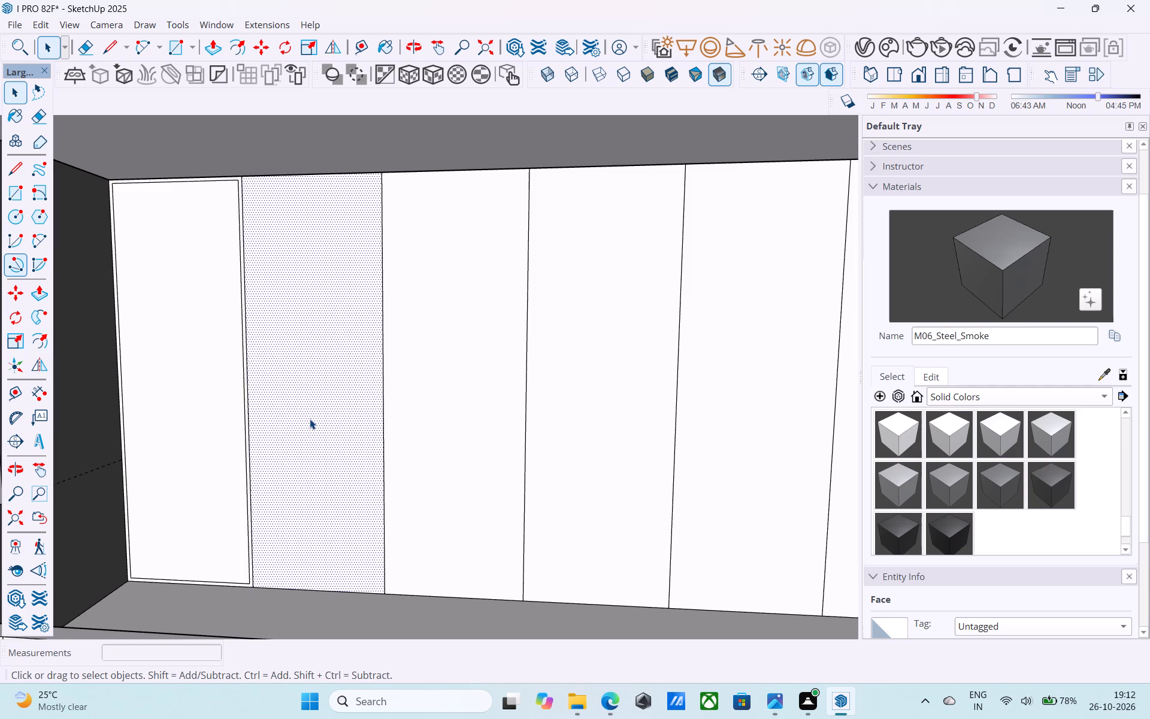
pyautogui.press('f')
pyautogui.click(310, 419)
pyautogui.write('1"')
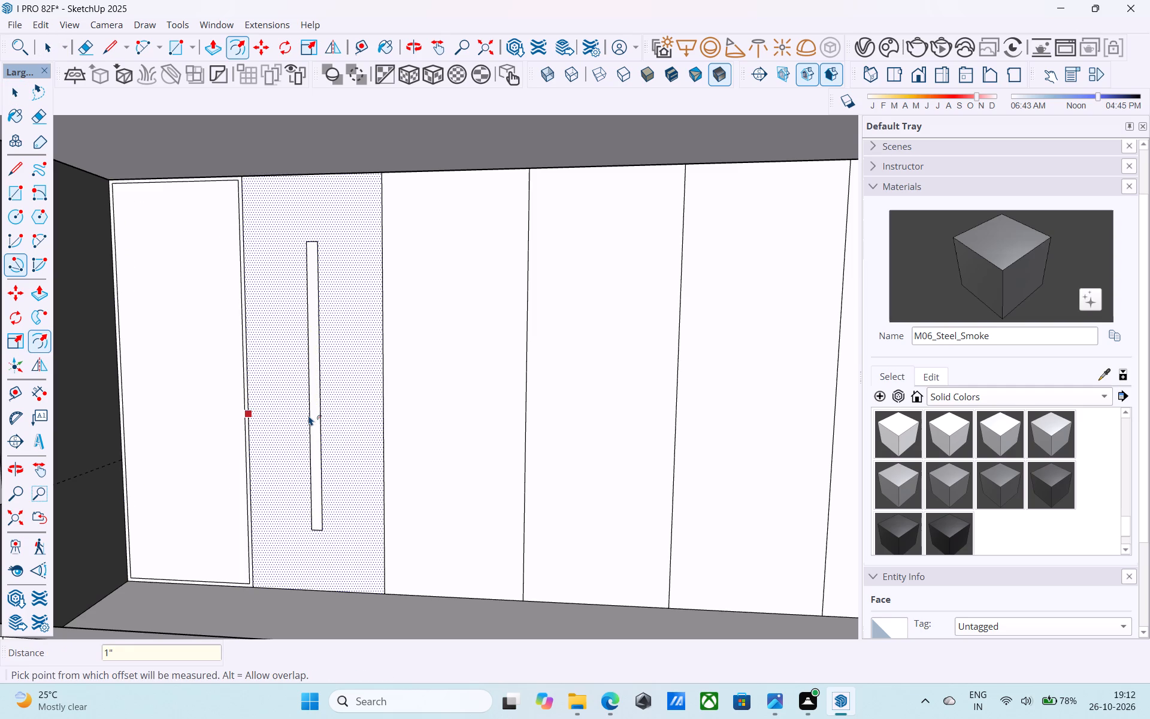
pyautogui.press('Return')
pyautogui.press('space')
pyautogui.click(452, 407)
pyautogui.press('f')
pyautogui.click(452, 407)
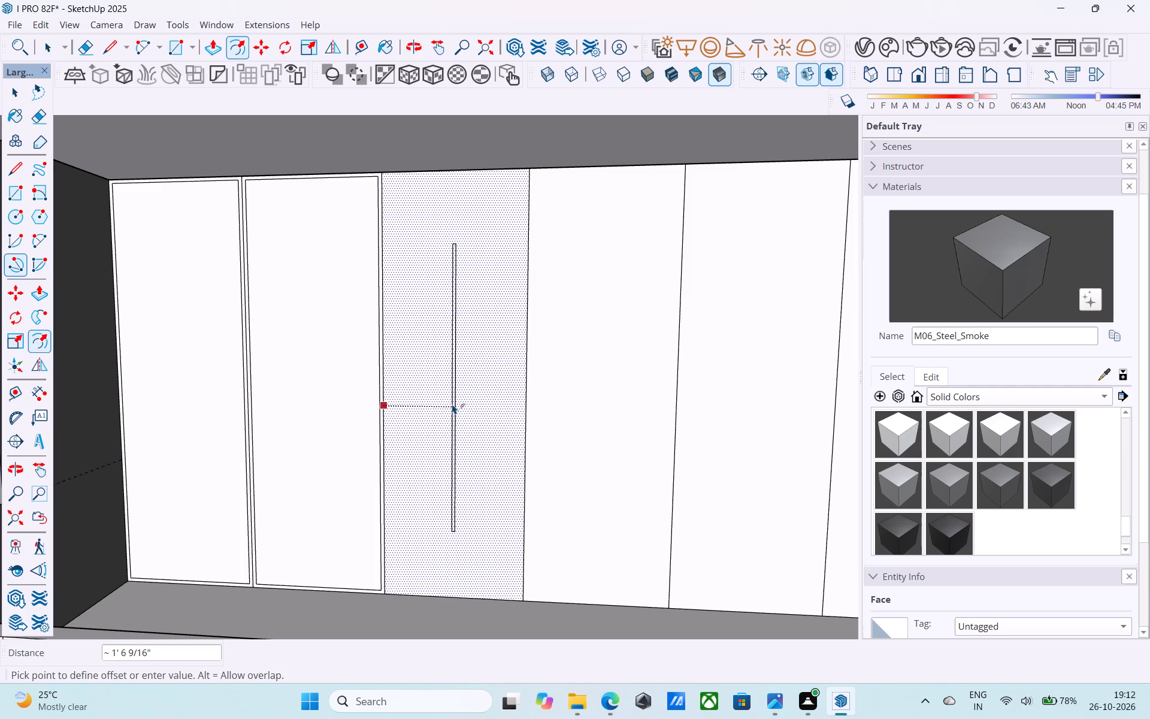
pyautogui.write('1"')
pyautogui.press('Return')
pyautogui.press('space')
# Offset the outline of the fourth back-wall panel from the windowed side wall inward by 1".
pyautogui.scroll(-6, 223, 397)
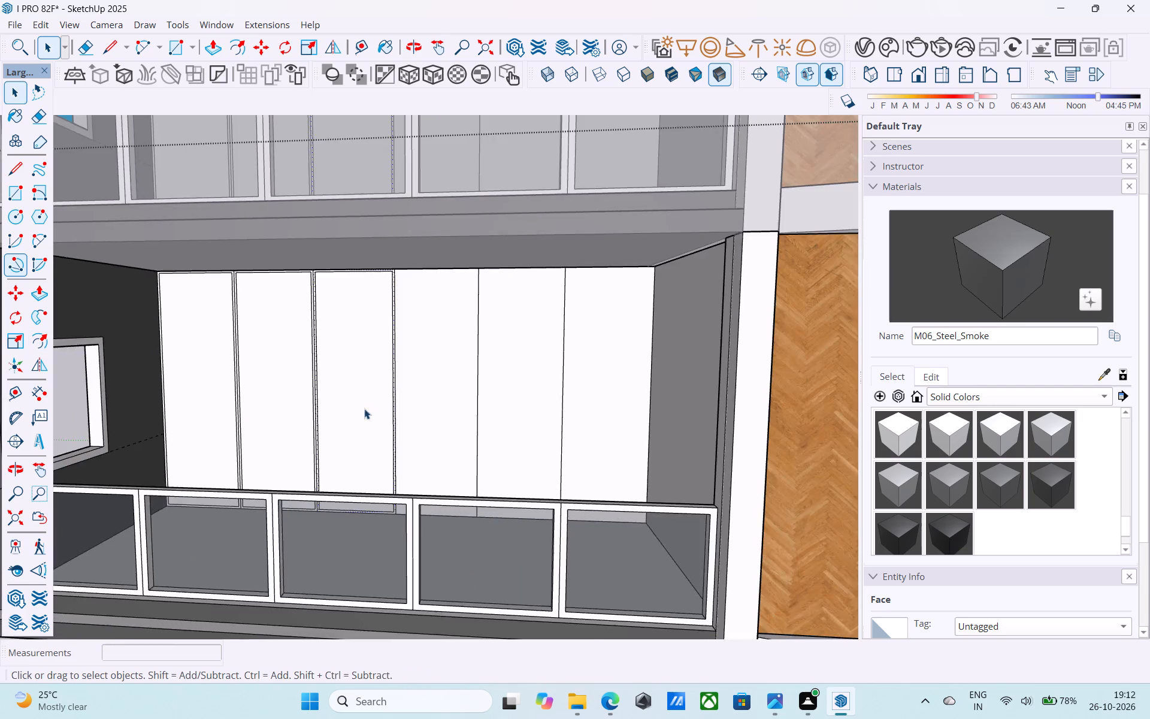
pyautogui.scroll(2, 404, 404)
pyautogui.click(410, 403)
pyautogui.scroll(3, 410, 403)
pyautogui.press('f')
pyautogui.click(410, 403)
pyautogui.write('1"')
pyautogui.press('Return')
pyautogui.press('space')
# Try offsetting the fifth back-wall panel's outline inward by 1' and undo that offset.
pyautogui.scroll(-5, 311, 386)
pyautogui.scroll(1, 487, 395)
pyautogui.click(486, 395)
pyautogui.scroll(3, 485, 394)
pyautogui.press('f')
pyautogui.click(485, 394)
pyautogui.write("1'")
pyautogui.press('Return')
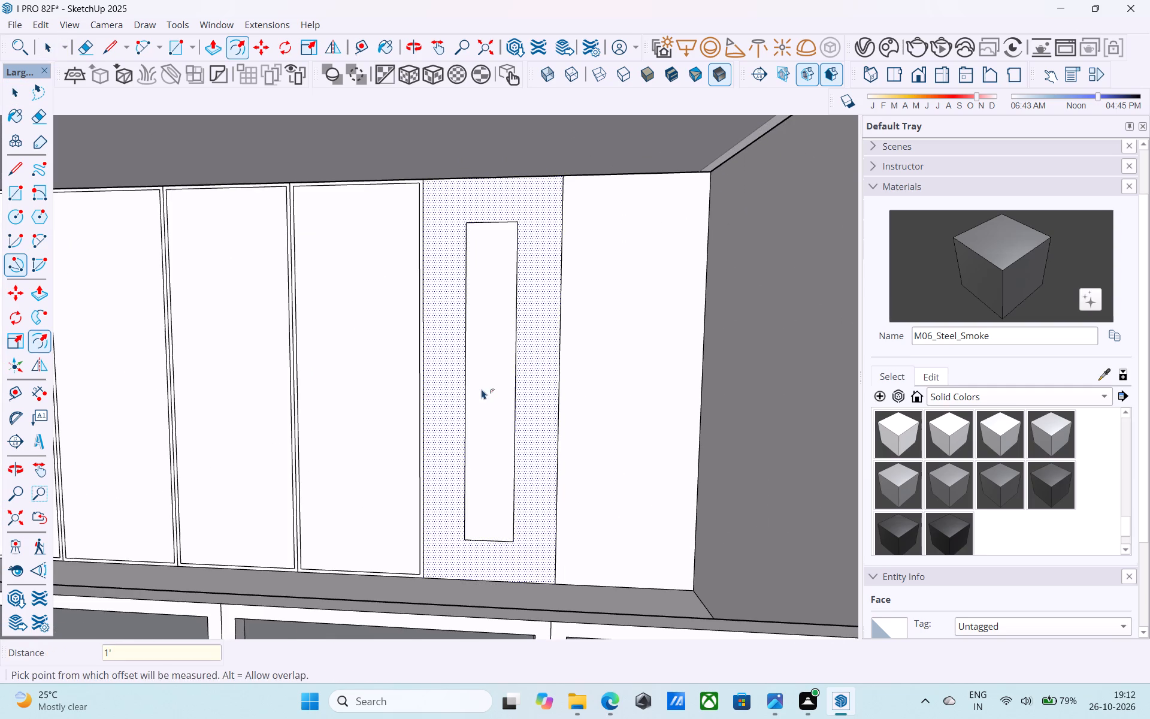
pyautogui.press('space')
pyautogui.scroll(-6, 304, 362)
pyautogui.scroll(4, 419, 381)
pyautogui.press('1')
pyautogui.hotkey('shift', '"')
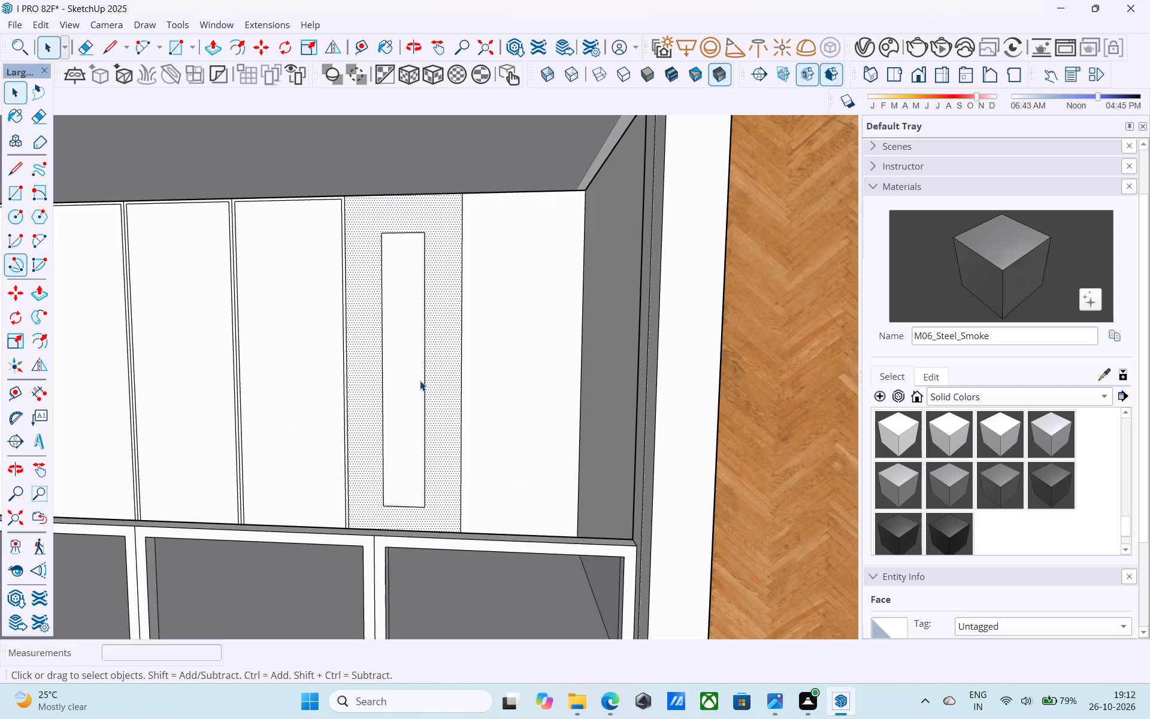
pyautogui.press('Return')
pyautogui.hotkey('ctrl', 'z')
# Offset the outlines of the fifth and sixth back-wall panels inward by 1" each.
pyautogui.click(420, 382)
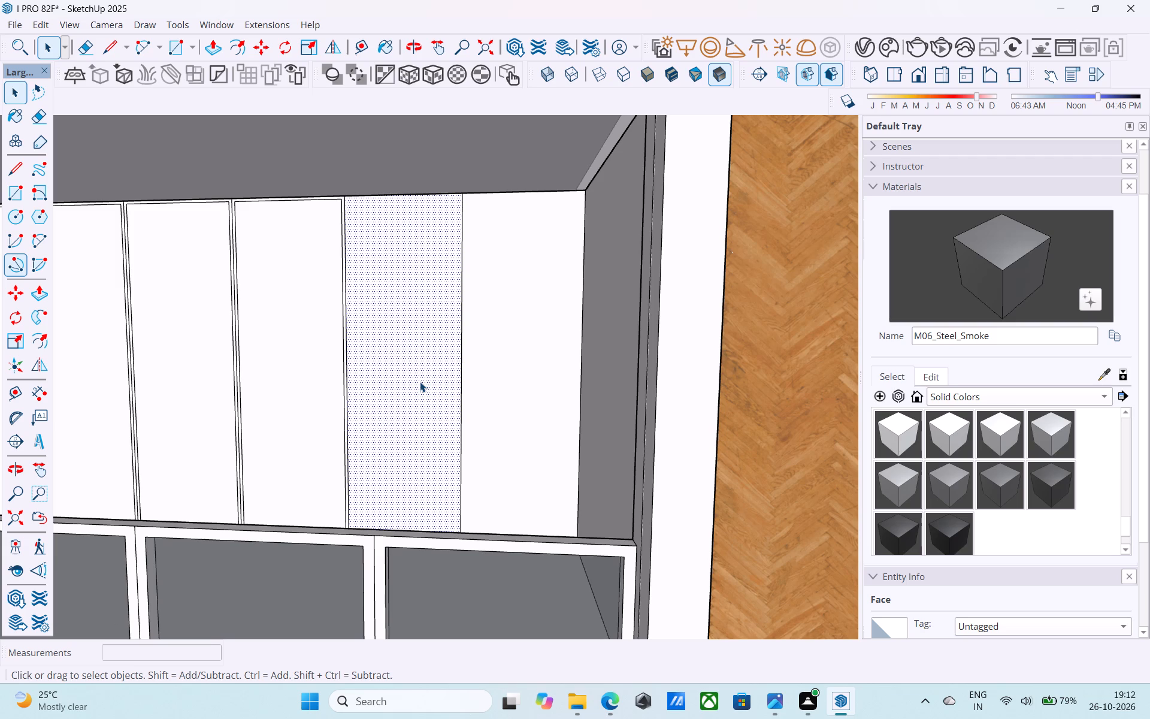
pyautogui.press('f')
pyautogui.click(420, 382)
pyautogui.write('1"')
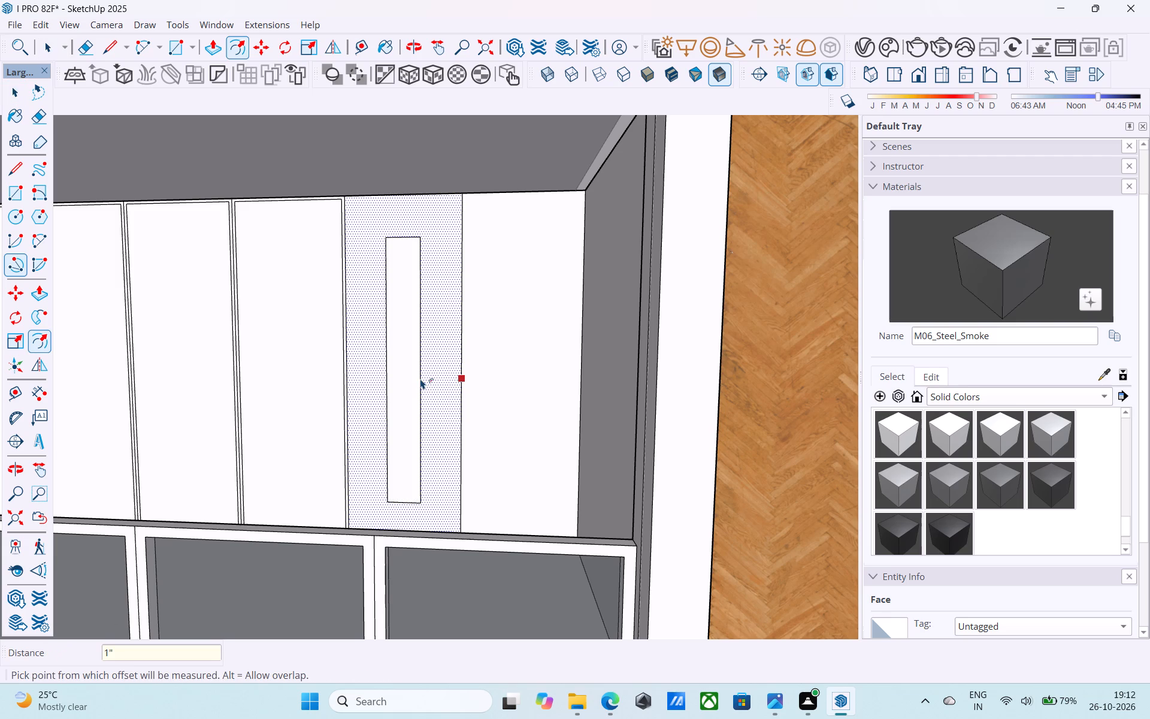
pyautogui.press('Return')
pyautogui.press('space')
pyautogui.click(507, 376)
pyautogui.press('f')
pyautogui.click(507, 376)
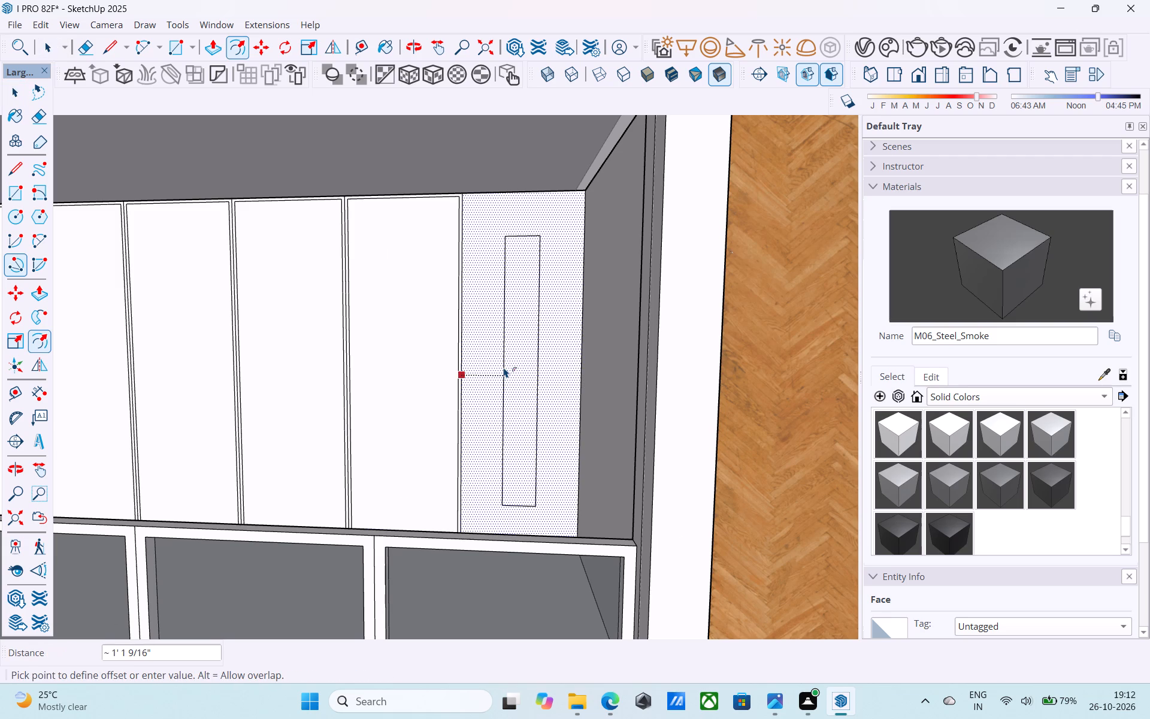
pyautogui.write("1'")
pyautogui.press('BackSpace')
pyautogui.hotkey('shift', '"')
pyautogui.press('Return')
pyautogui.press('space')
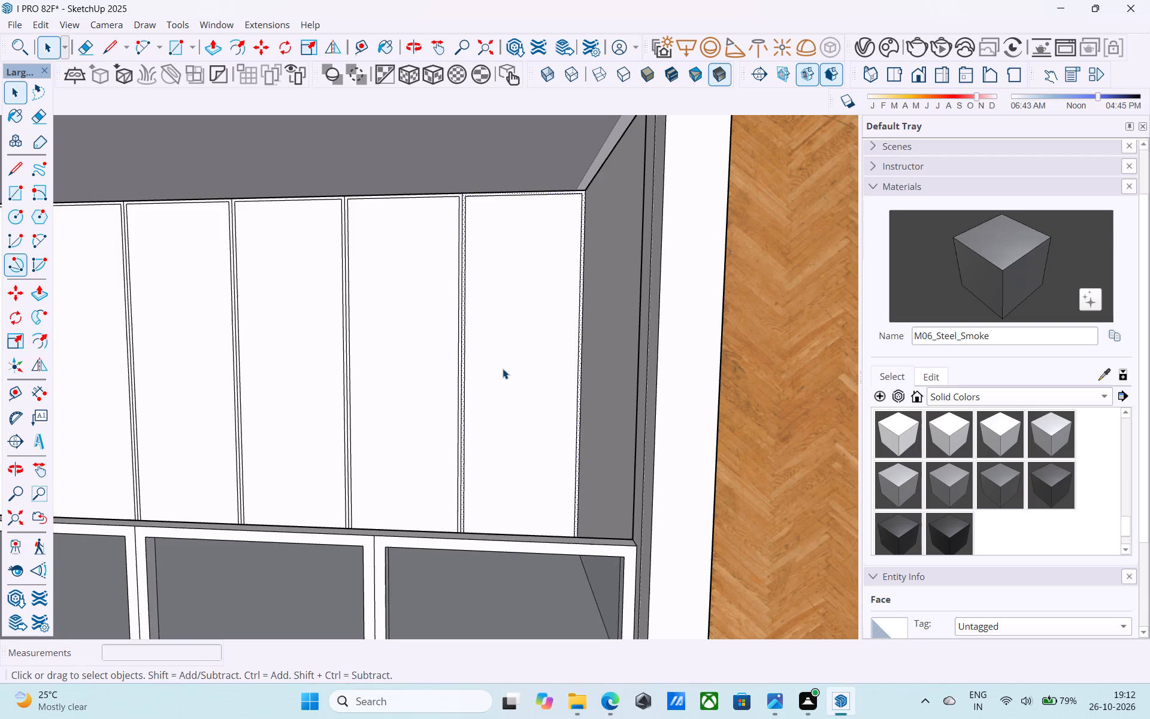
# Draw an 18' 10" horizontal line across all six back-wall panels, between the outermost inner frame edges at about mid-height.
pyautogui.scroll(-7, 503, 368)
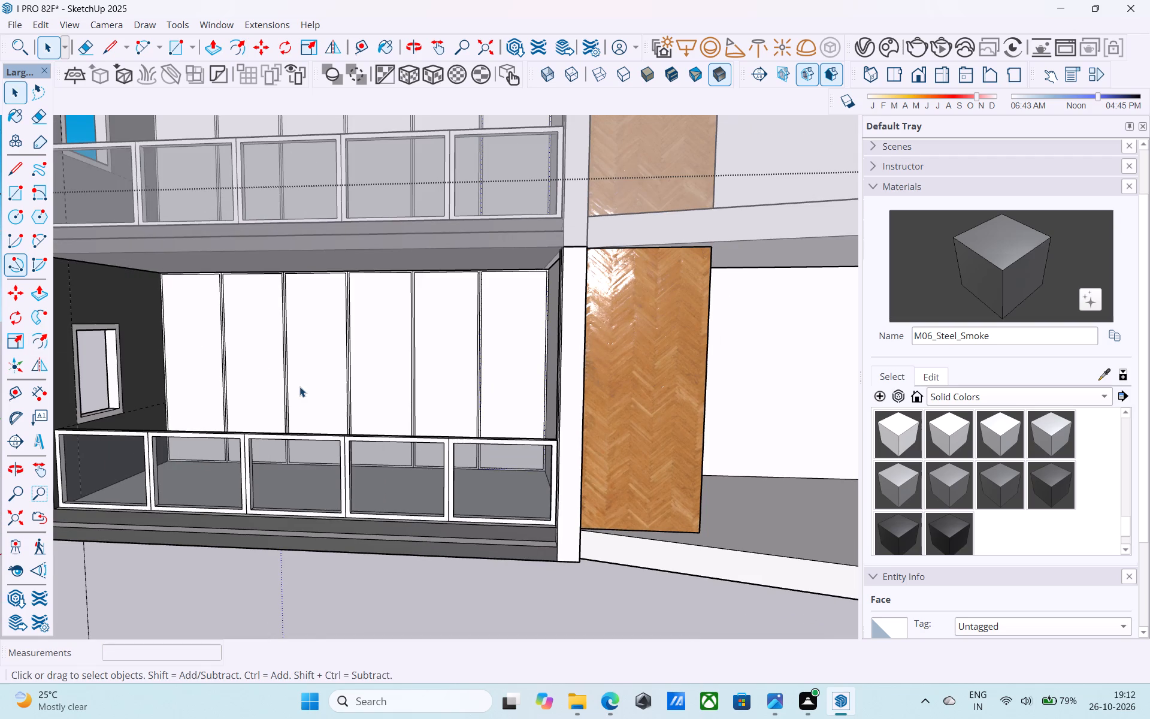
pyautogui.moveTo(299, 382); pyautogui.dragTo(305, 340, button='middle')
pyautogui.moveTo(305, 337); pyautogui.dragTo(305, 368, button='middle')
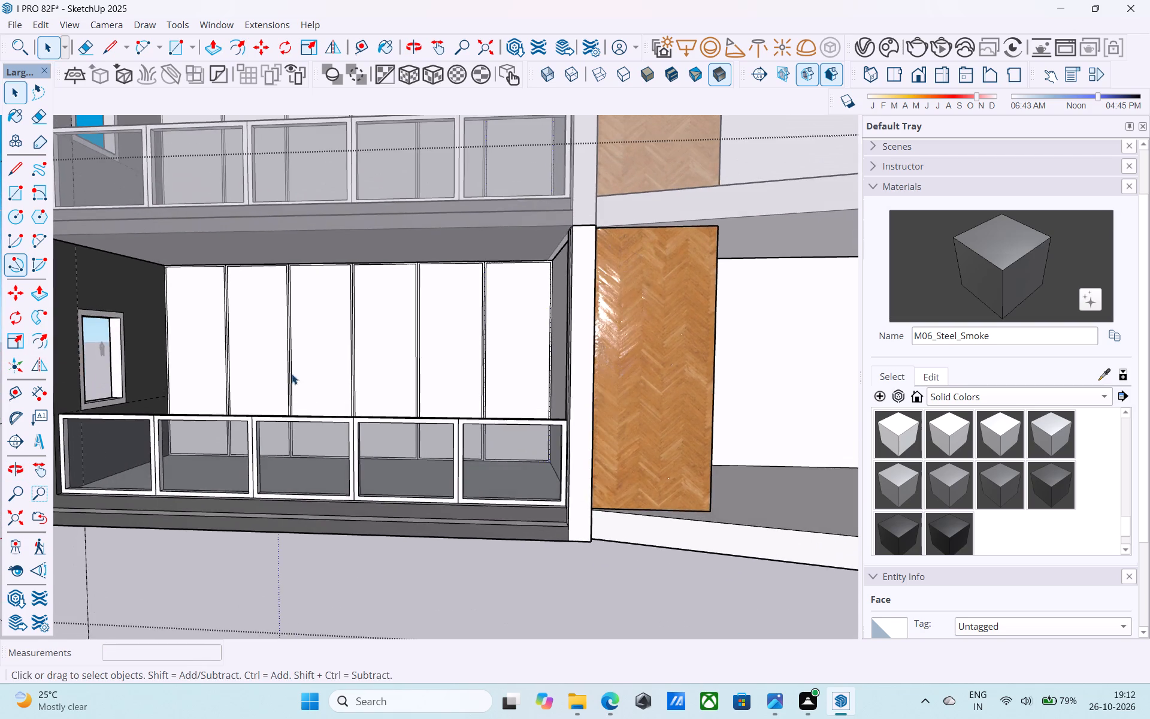
pyautogui.scroll(1, 268, 374)
pyautogui.moveTo(268, 373); pyautogui.dragTo(237, 380, button='middle')
pyautogui.press('l')
pyautogui.moveTo(237, 369); pyautogui.dragTo(336, 372, button='middle')
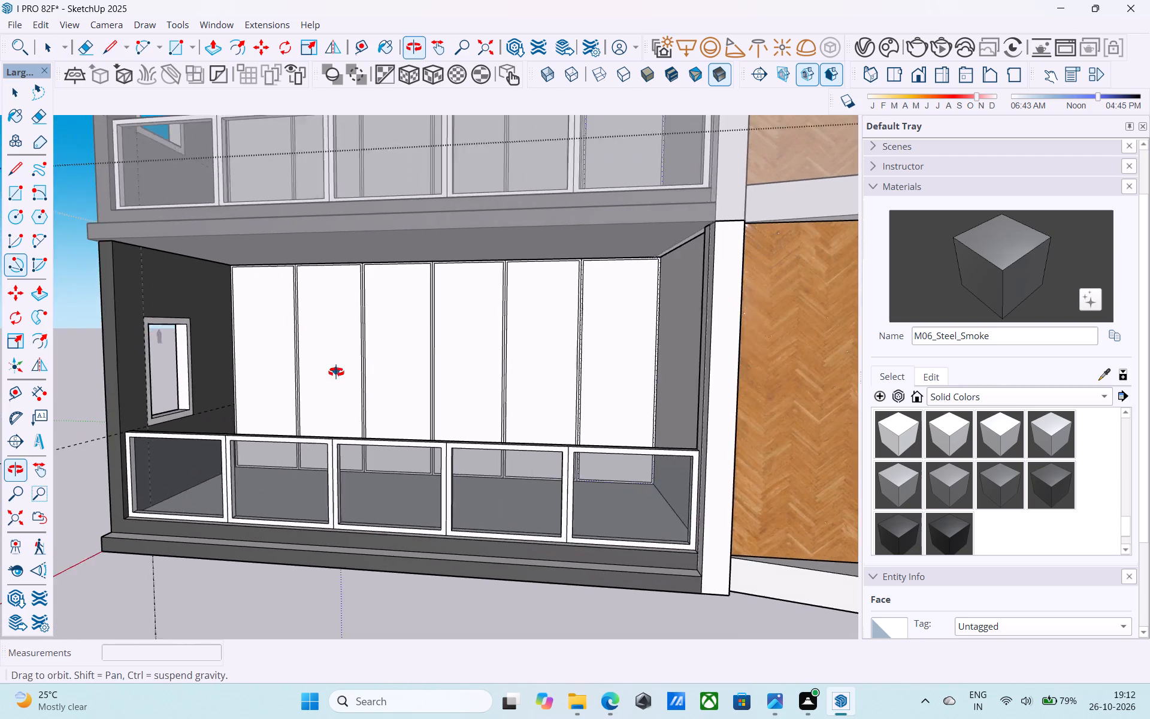
pyautogui.moveTo(336, 372); pyautogui.dragTo(337, 374, button='middle')
pyautogui.scroll(11, 263, 395)
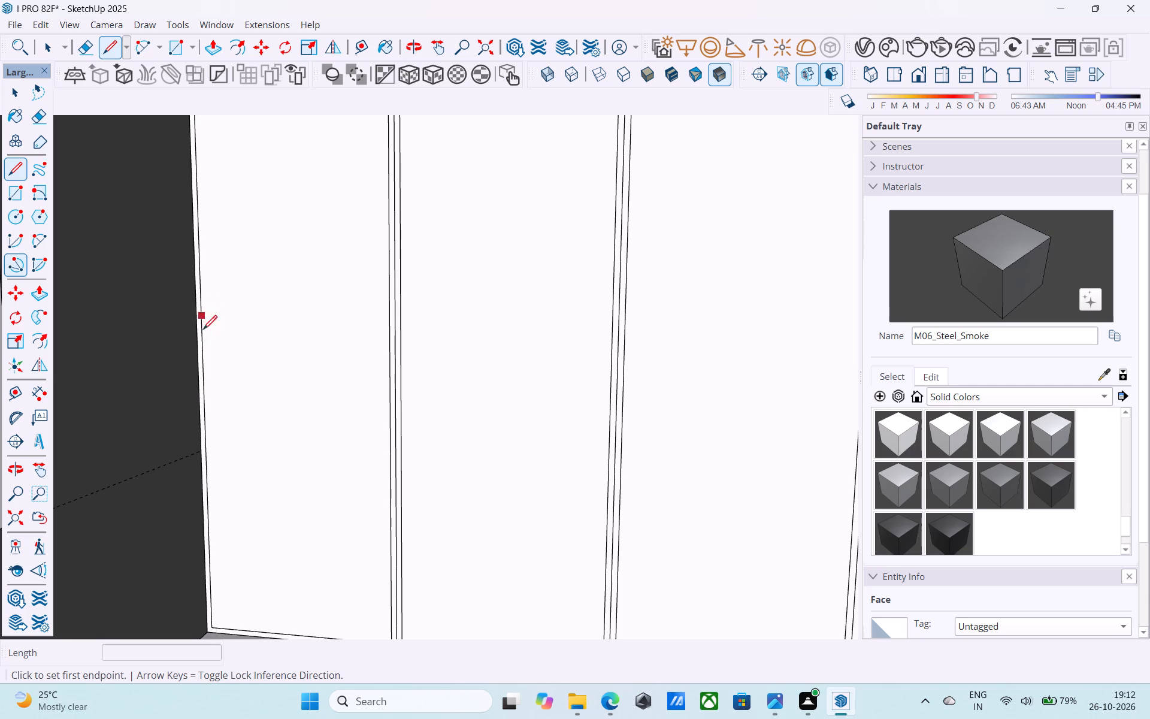
pyautogui.click(202, 337)
pyautogui.scroll(-8, 202, 337)
pyautogui.keyDown('shift'); pyautogui.moveTo(526, 352); pyautogui.dragTo(497, 379, button='middle'); pyautogui.keyUp('shift')
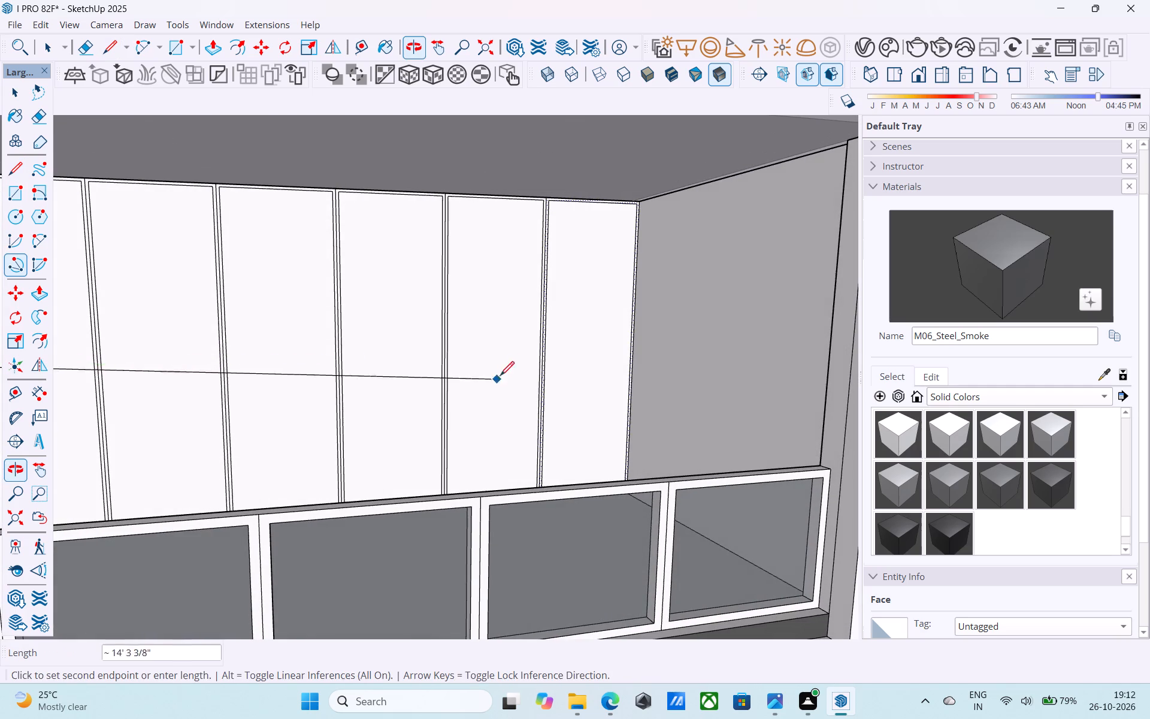
pyautogui.click(630, 352)
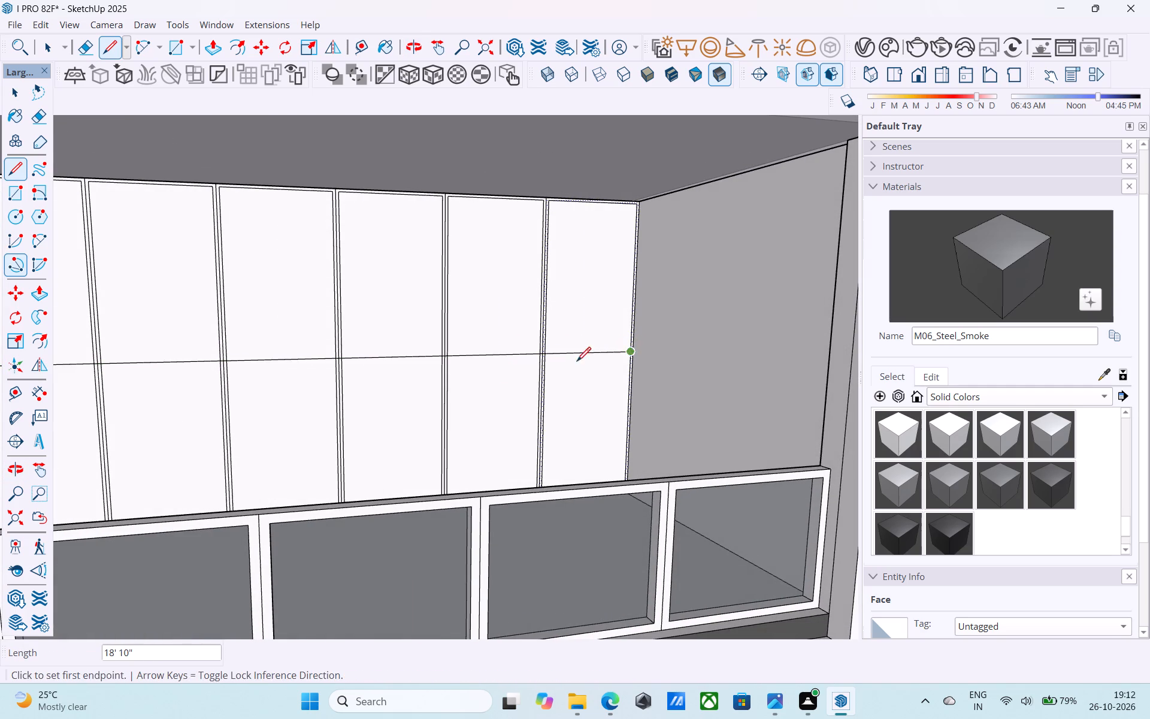
# Copy the six segments of the horizontal line across the back-wall panels 2" downward.
pyautogui.keyDown('shift'); pyautogui.moveTo(570, 363); pyautogui.dragTo(676, 362, button='middle'); pyautogui.keyUp('shift')
pyautogui.keyDown('shift'); pyautogui.moveTo(296, 373); pyautogui.dragTo(460, 363, button='middle'); pyautogui.keyUp('shift')
pyautogui.moveTo(306, 371); pyautogui.dragTo(249, 381, button='middle')
pyautogui.scroll(5, 250, 377)
pyautogui.press('space')
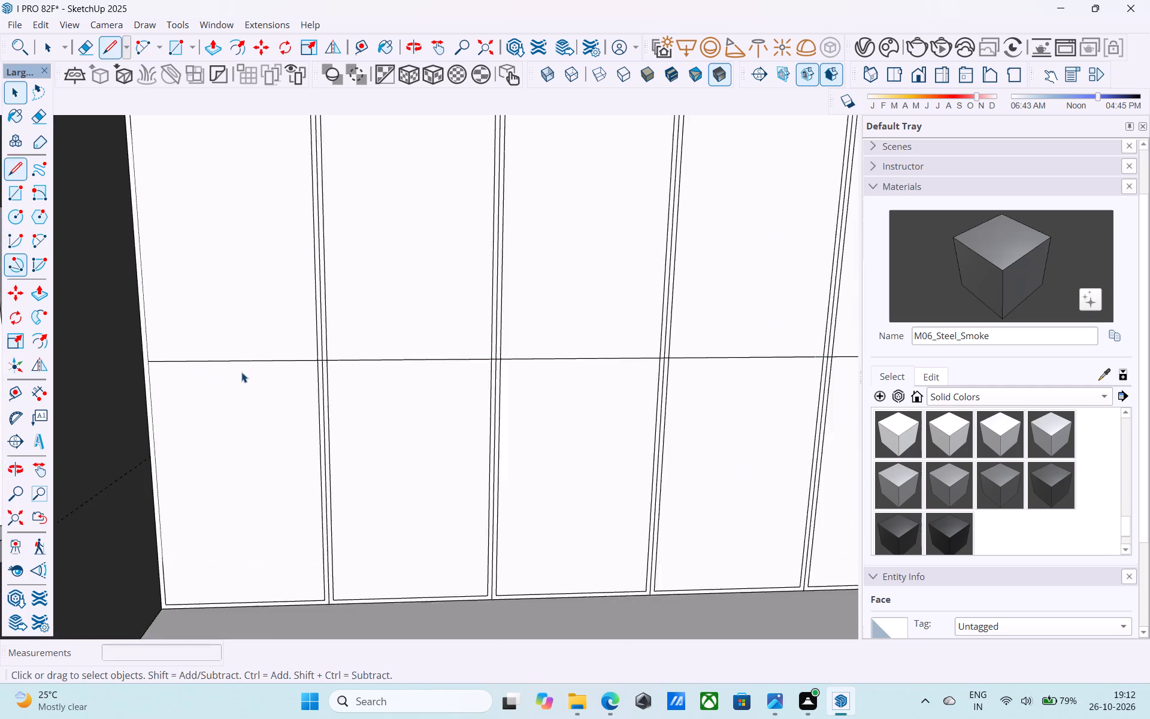
pyautogui.scroll(2, 241, 372)
pyautogui.click(237, 358)
pyautogui.scroll(-4, 237, 358)
pyautogui.keyDown('shift'); pyautogui.moveTo(237, 358); pyautogui.dragTo(198, 359, button='middle'); pyautogui.keyUp('shift')
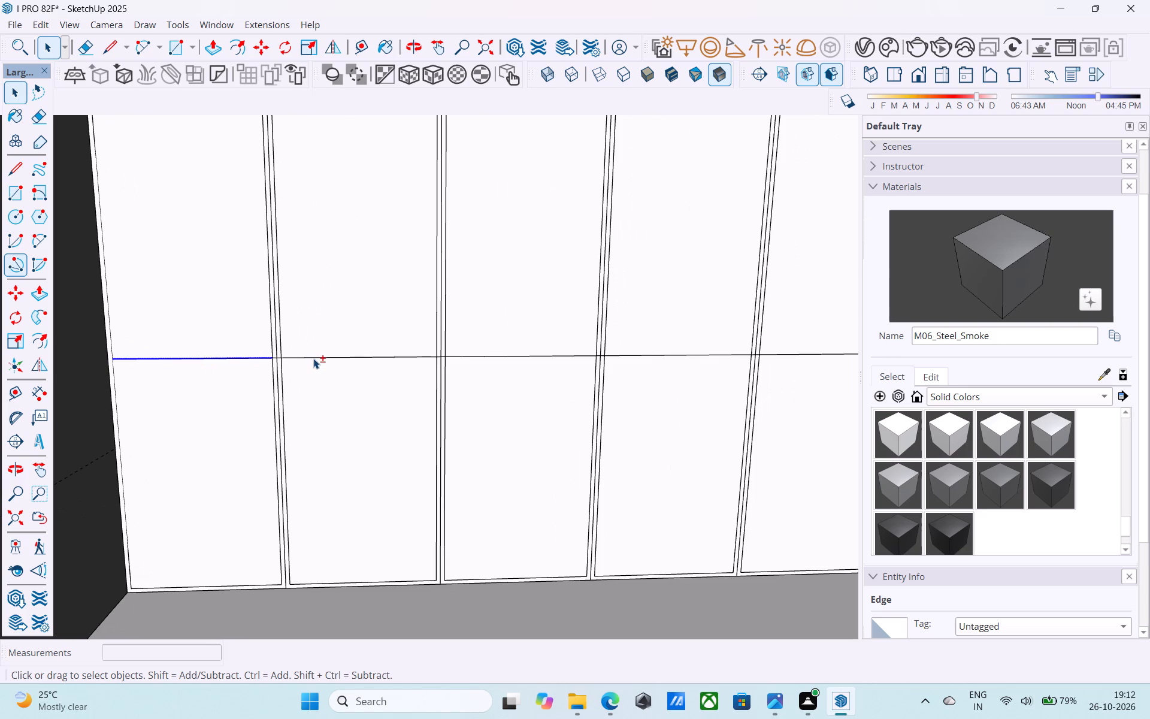
pyautogui.keyDown('shift'); pyautogui.click(314, 356); pyautogui.keyUp('shift')
pyautogui.keyDown('shift'); pyautogui.moveTo(468, 354); pyautogui.dragTo(332, 353, button='middle'); pyautogui.keyUp('shift')
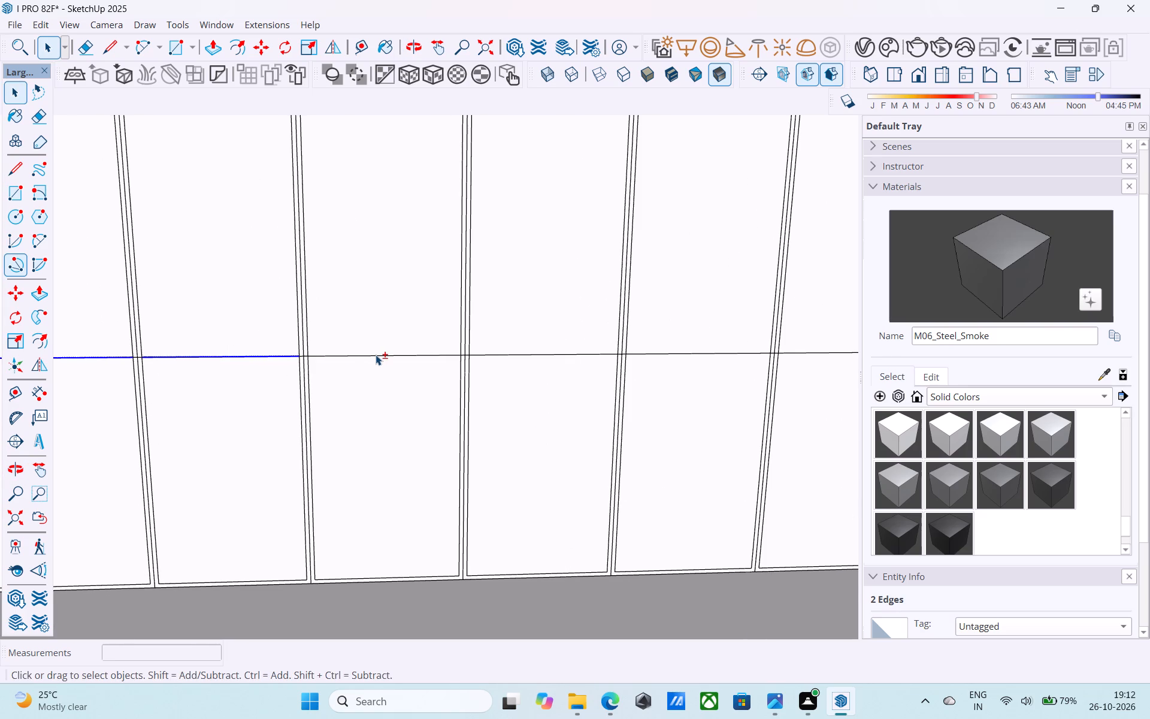
pyautogui.keyDown('shift'); pyautogui.click(376, 355); pyautogui.keyUp('shift')
pyautogui.keyDown('shift'); pyautogui.moveTo(456, 356); pyautogui.dragTo(307, 362, button='middle'); pyautogui.keyUp('shift')
pyautogui.keyDown('shift'); pyautogui.click(348, 359); pyautogui.keyUp('shift')
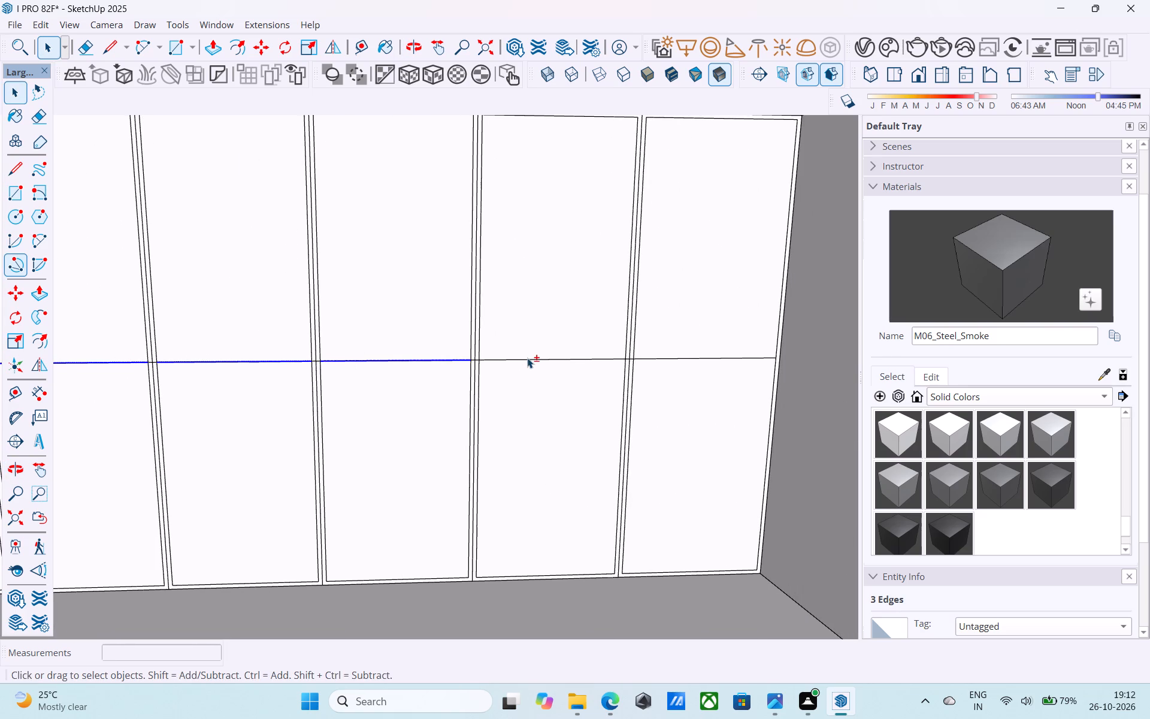
pyautogui.keyDown('shift'); pyautogui.click(527, 358); pyautogui.keyUp('shift')
pyautogui.keyDown('shift'); pyautogui.moveTo(526, 358); pyautogui.dragTo(360, 352, button='middle'); pyautogui.keyUp('shift')
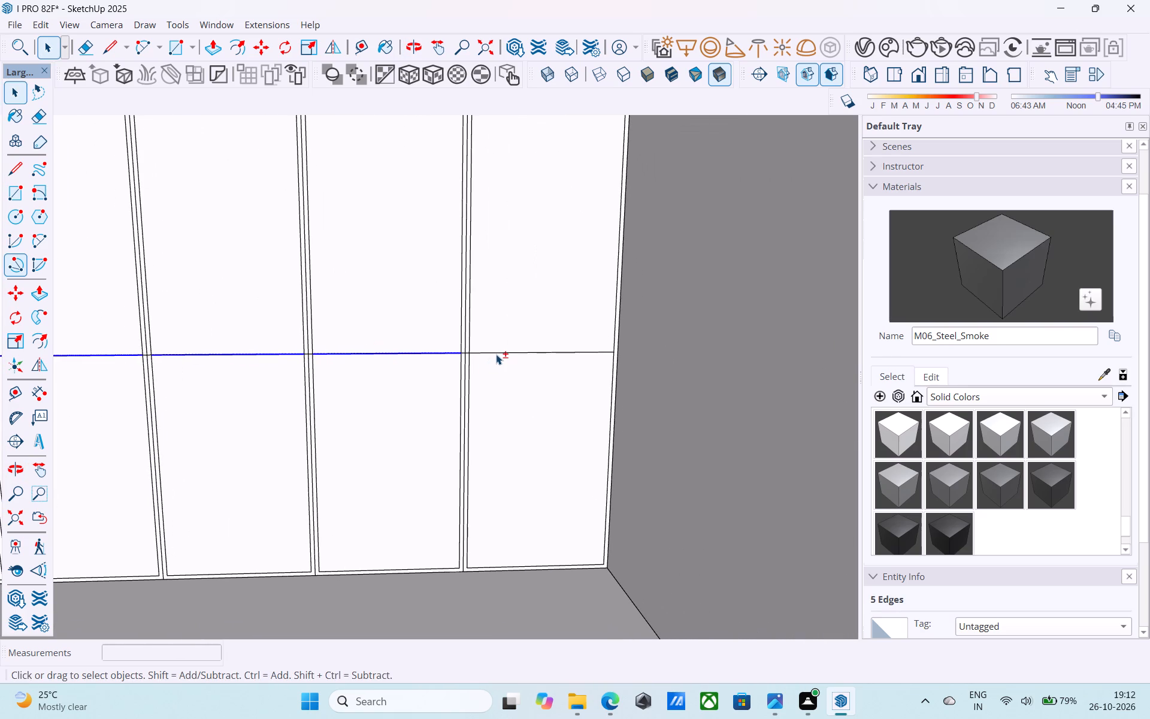
pyautogui.keyDown('shift'); pyautogui.click(496, 354); pyautogui.keyUp('shift')
pyautogui.keyDown('shift'); pyautogui.scroll(-9, 496, 353); pyautogui.keyUp('shift')
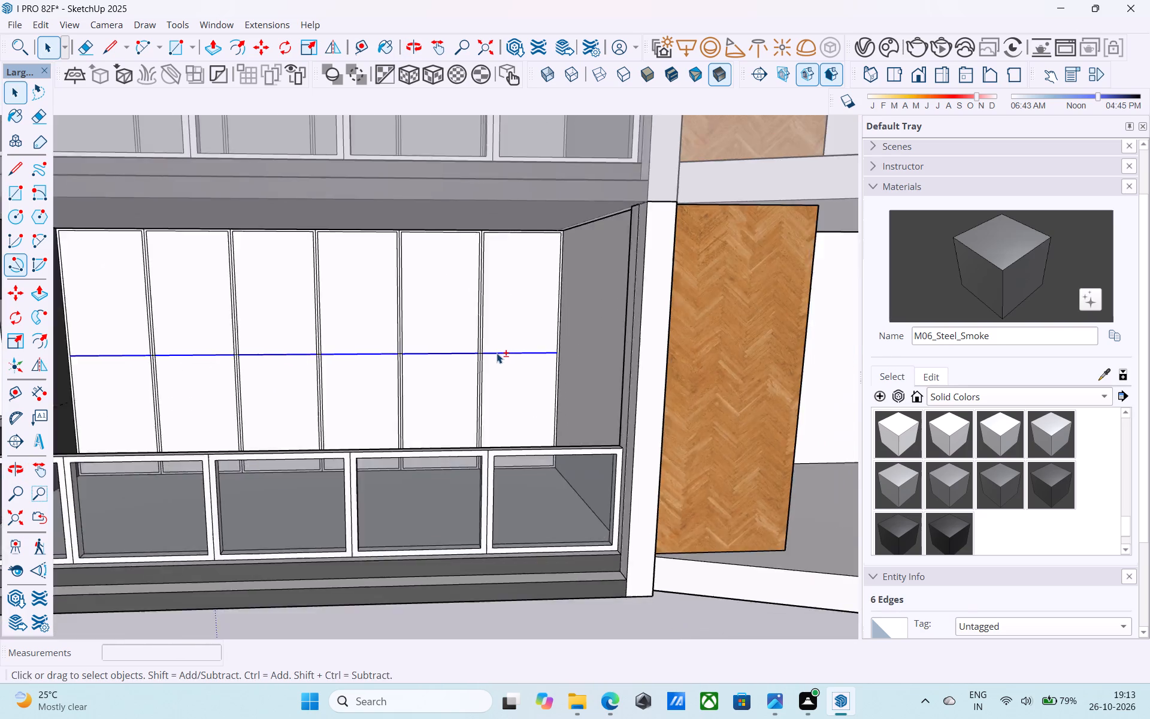
pyautogui.keyDown('shift'); pyautogui.scroll(-2, 497, 353); pyautogui.keyUp('shift')
pyautogui.keyDown('shift'); pyautogui.moveTo(491, 380); pyautogui.dragTo(471, 373, button='middle'); pyautogui.keyUp('shift')
pyautogui.scroll(3, 294, 360)
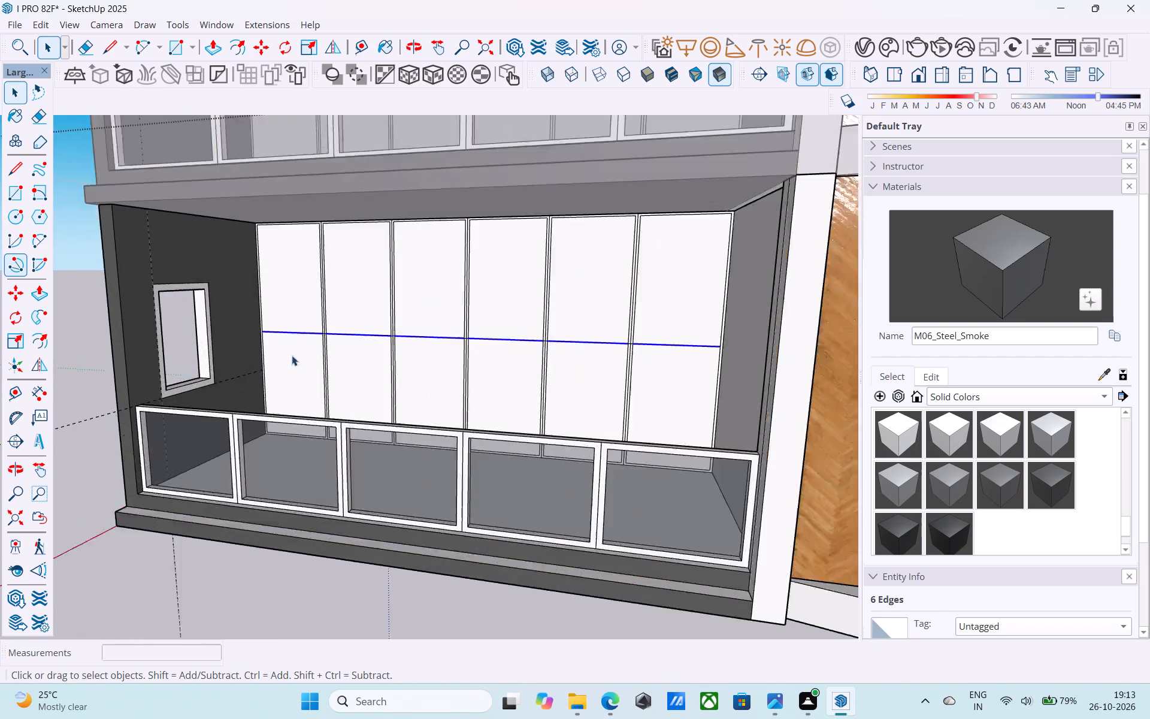
pyautogui.scroll(19, 292, 355)
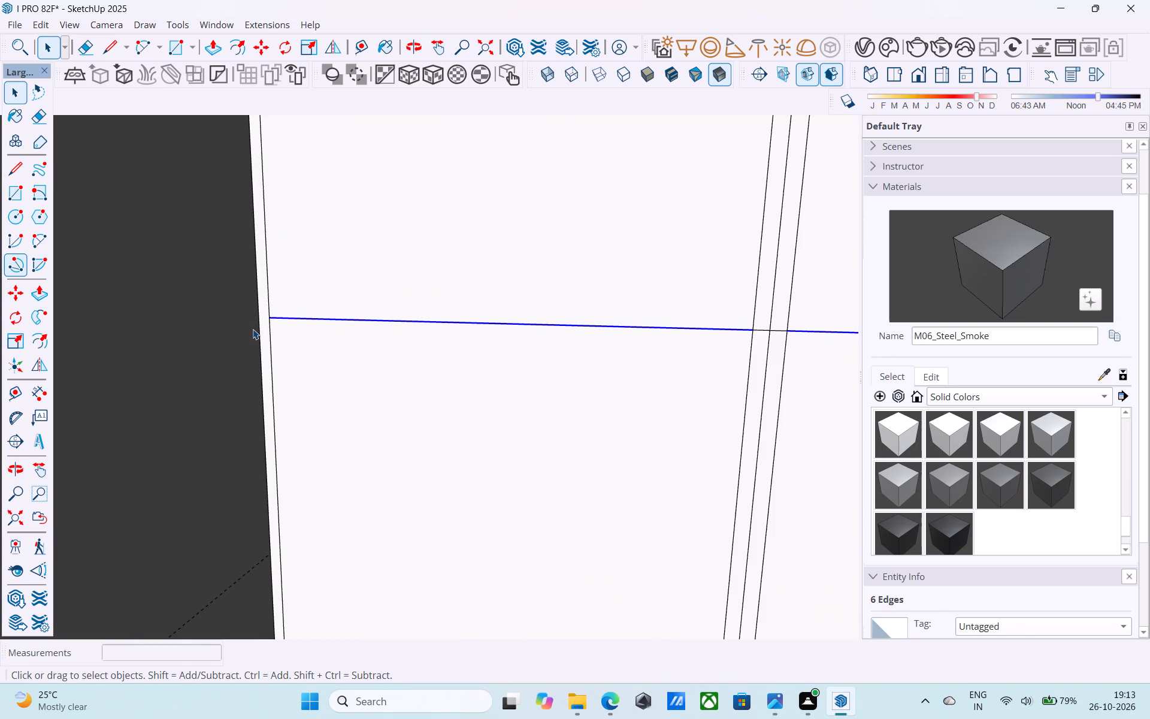
pyautogui.press('m')
pyautogui.click(268, 317)
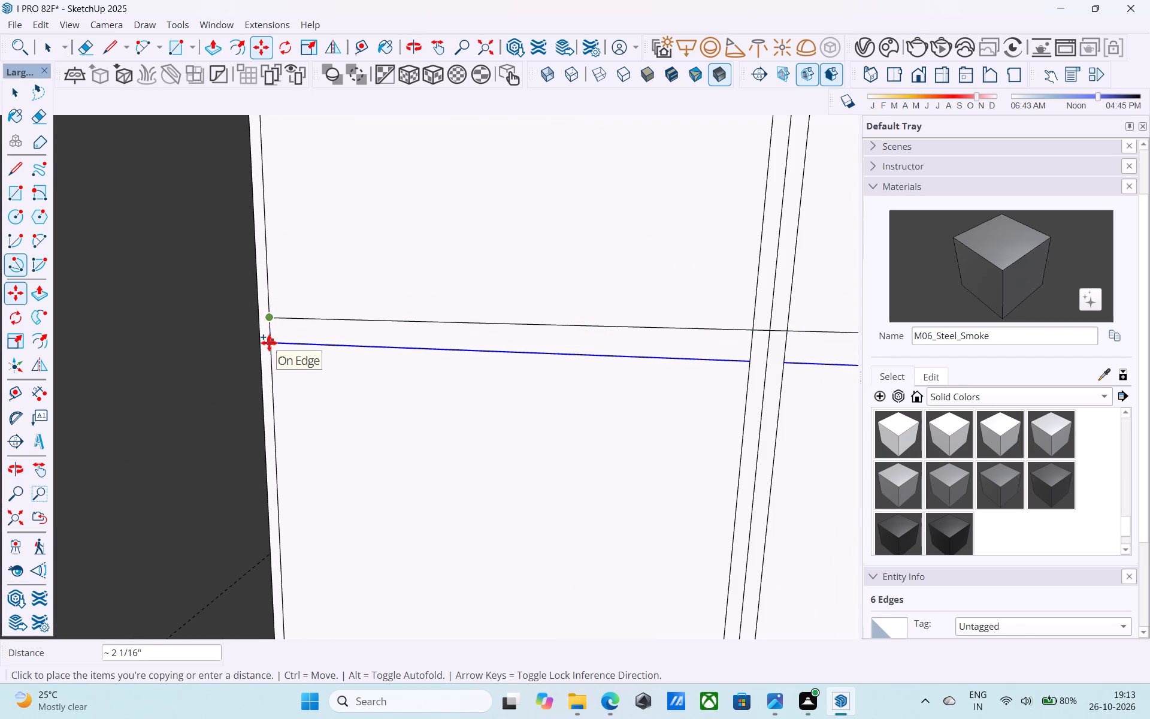
pyautogui.write('2"')
pyautogui.press('Return')
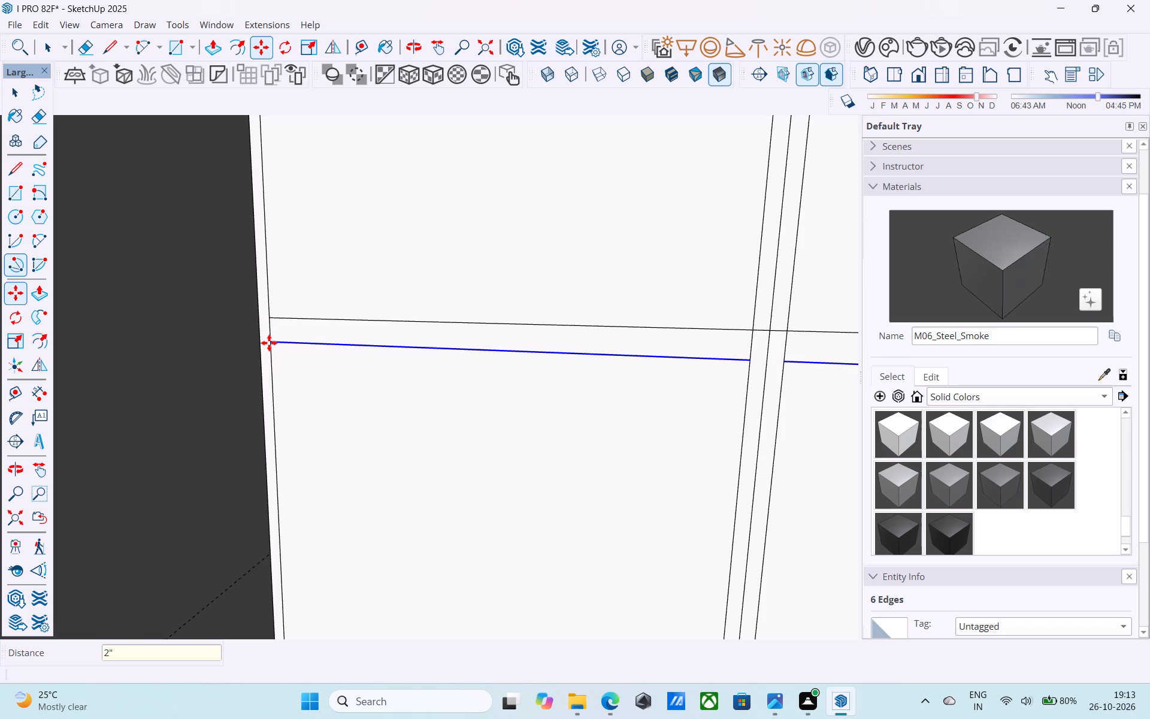
pyautogui.press('space')
# Push the upper pane of the panel beside the windowed side wall 6" back through the wall.
pyautogui.scroll(-17, 194, 273)
pyautogui.moveTo(265, 318); pyautogui.dragTo(287, 325, button='middle')
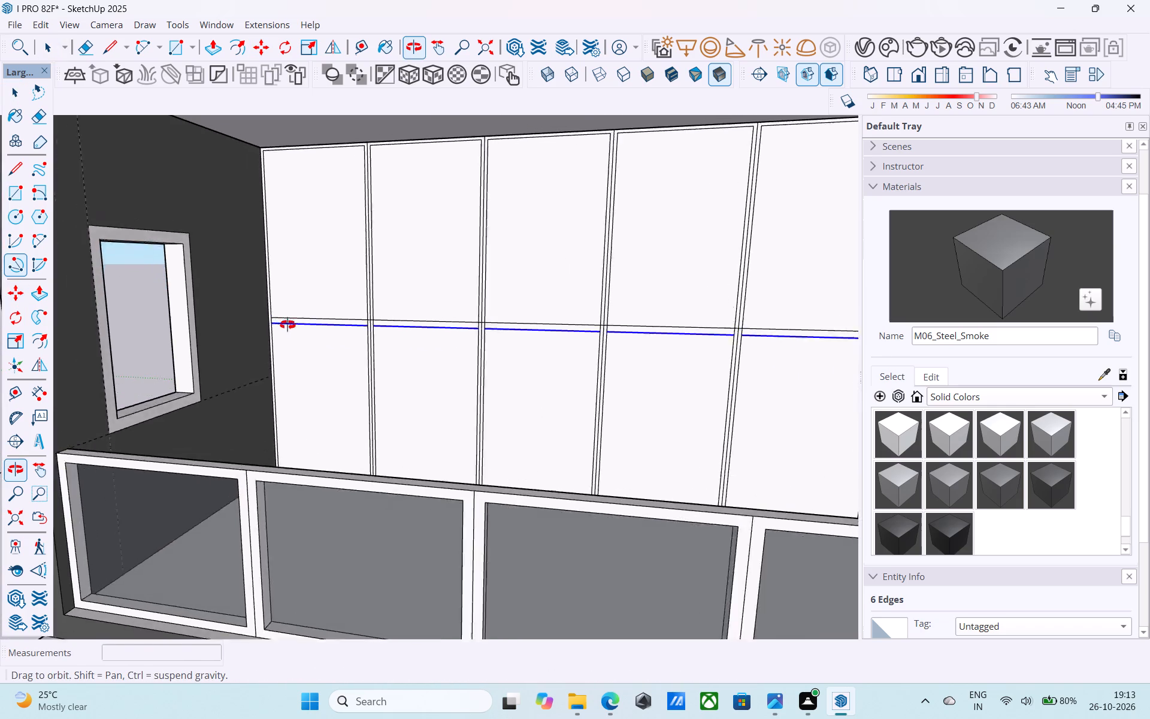
pyautogui.moveTo(287, 325); pyautogui.dragTo(302, 334, button='middle')
pyautogui.click(356, 322)
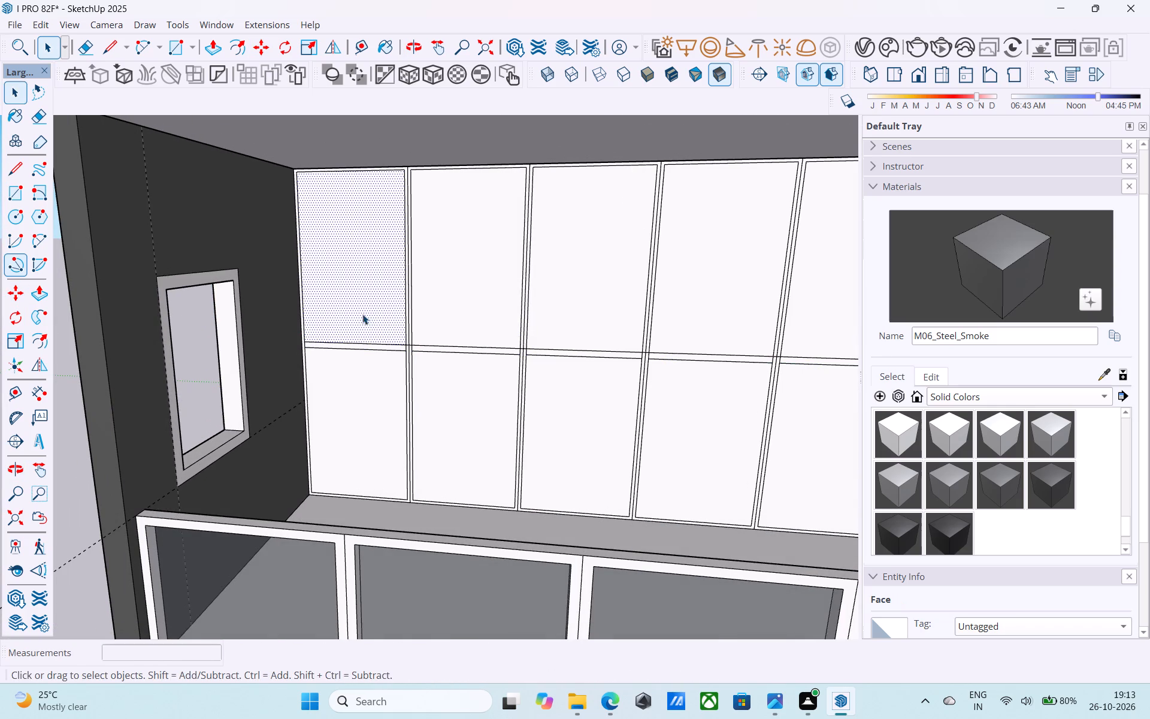
pyautogui.press('p')
pyautogui.scroll(4, 357, 297)
pyautogui.click(357, 296)
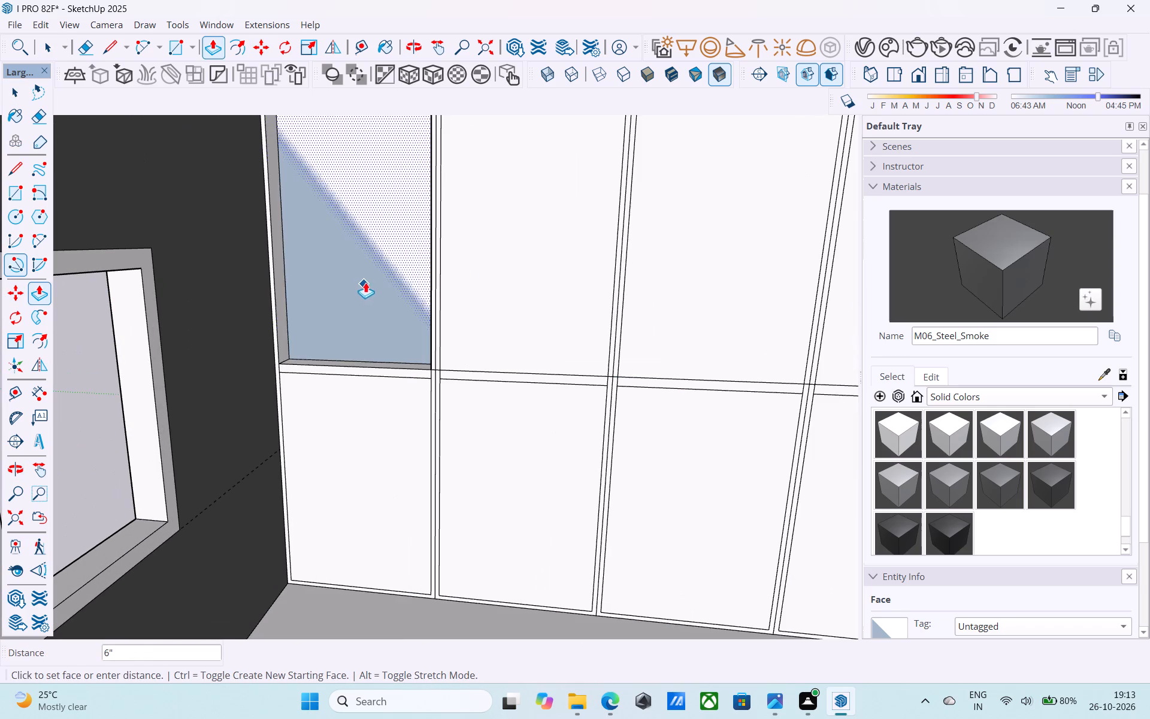
pyautogui.click(368, 277)
# Repeat the same push on the first panel's lower pane and both panes of the second and third panels.
pyautogui.doubleClick(524, 289)
pyautogui.doubleClick(371, 463)
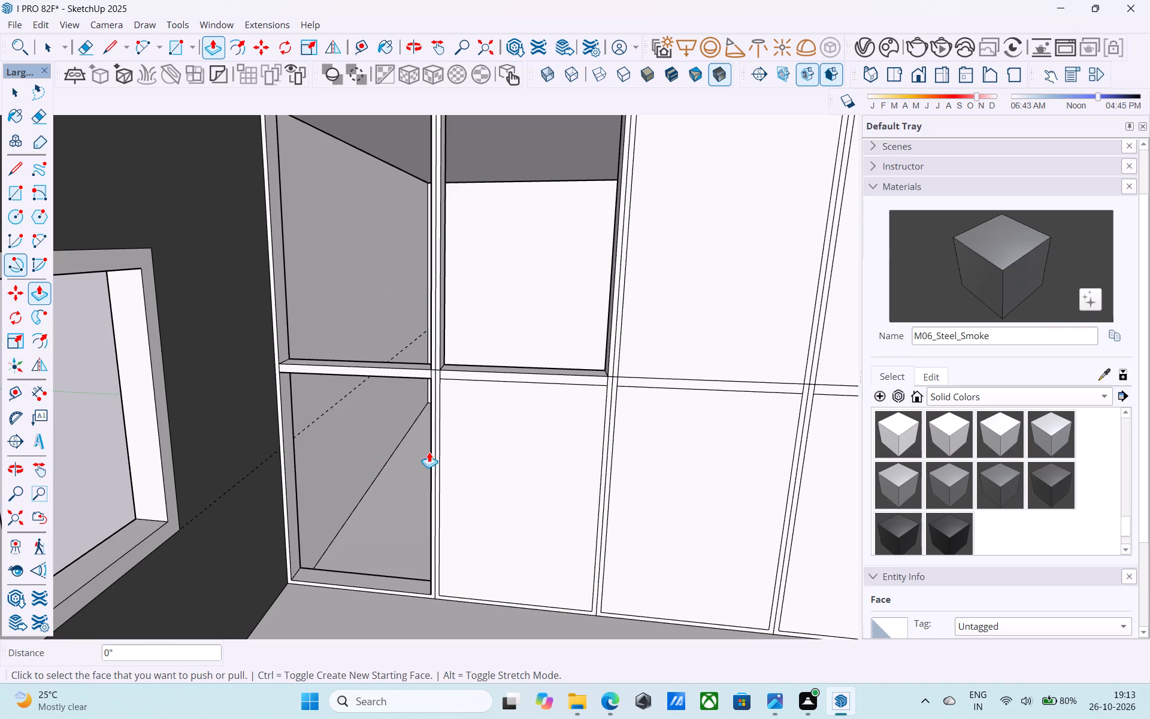
pyautogui.doubleClick(470, 448)
pyautogui.doubleClick(656, 315)
pyautogui.scroll(-6, 308, 352)
pyautogui.moveTo(286, 361); pyautogui.dragTo(272, 361, button='middle')
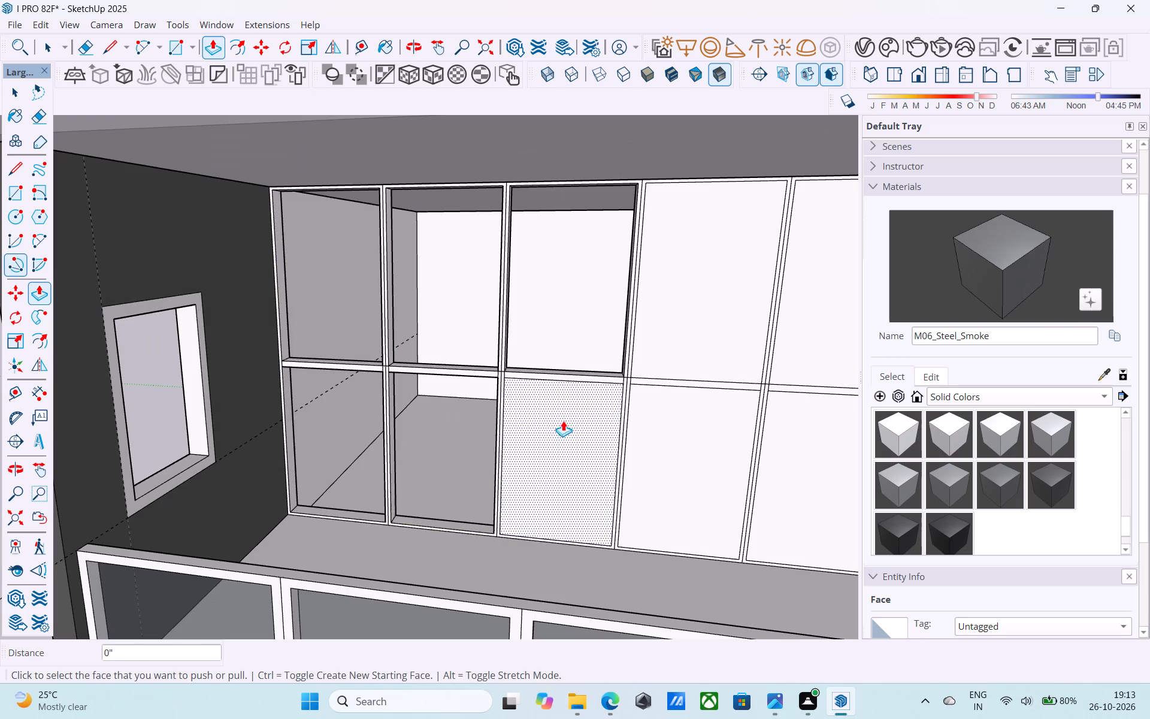
pyautogui.doubleClick(564, 420)
# Repeat the same push on the upper and lower panes of the fourth, fifth and sixth back-wall panels.
pyautogui.scroll(-6, 180, 394)
pyautogui.doubleClick(473, 350)
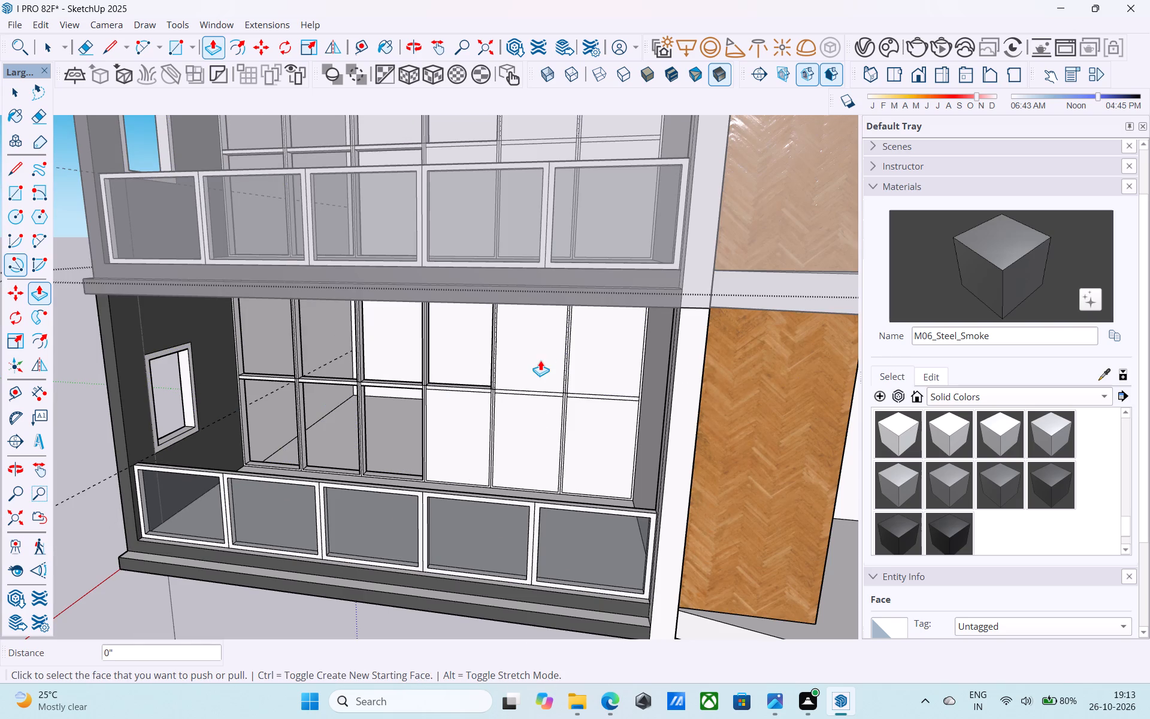
pyautogui.doubleClick(542, 358)
pyautogui.doubleClick(614, 348)
pyautogui.doubleClick(601, 397)
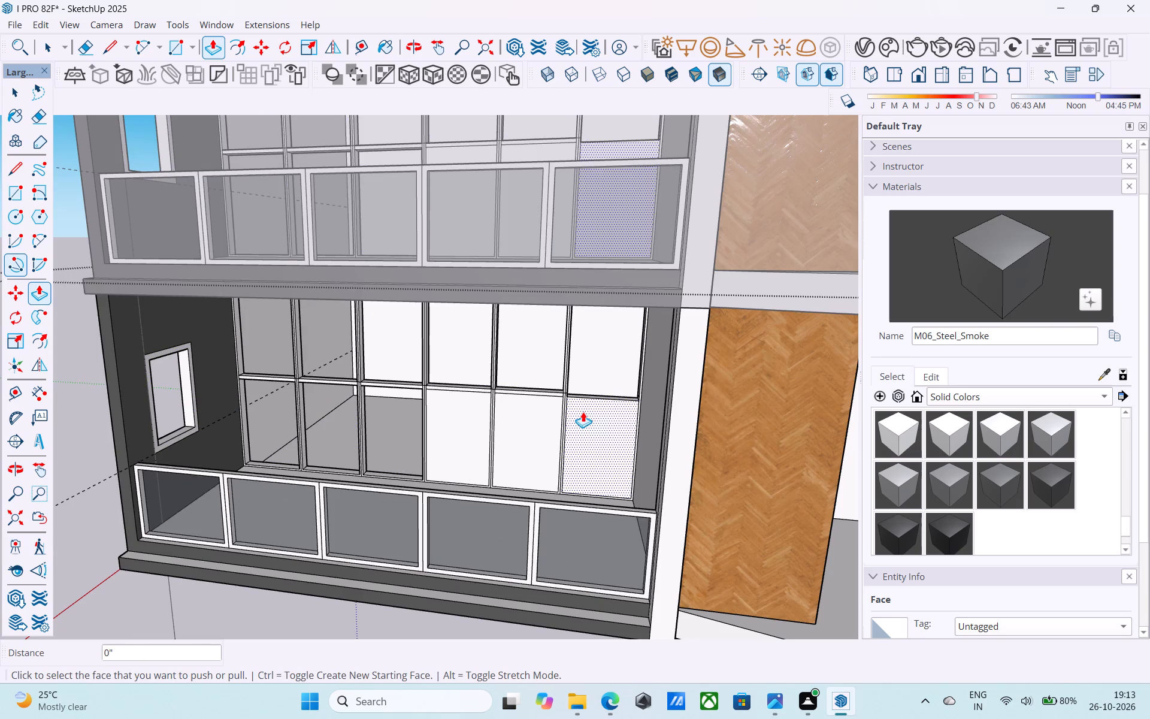
pyautogui.hotkey('ctrl', 'z')
pyautogui.doubleClick(583, 415)
pyautogui.doubleClick(538, 426)
pyautogui.doubleClick(464, 425)
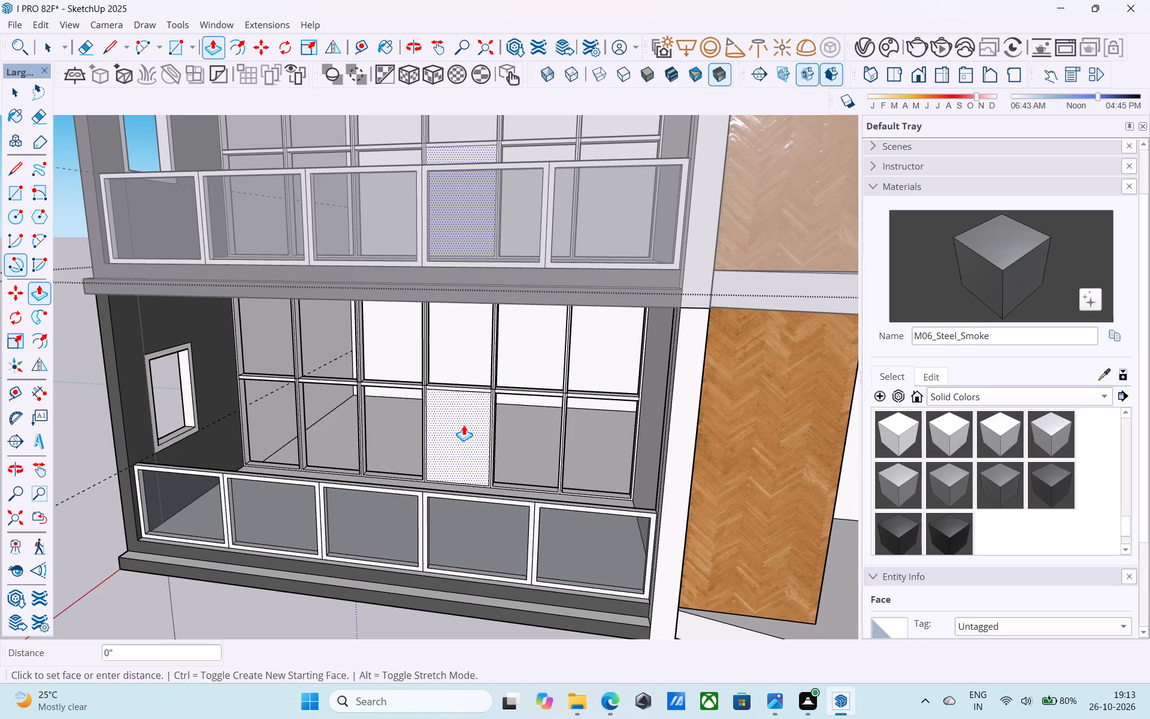
# Paint the vertical and horizontal frame faces around the third and fourth back-wall openings with M06_Steel_Smoke.
pyautogui.moveTo(492, 442); pyautogui.dragTo(495, 413, button='middle')
pyautogui.click(965, 291)
pyautogui.scroll(7, 425, 374)
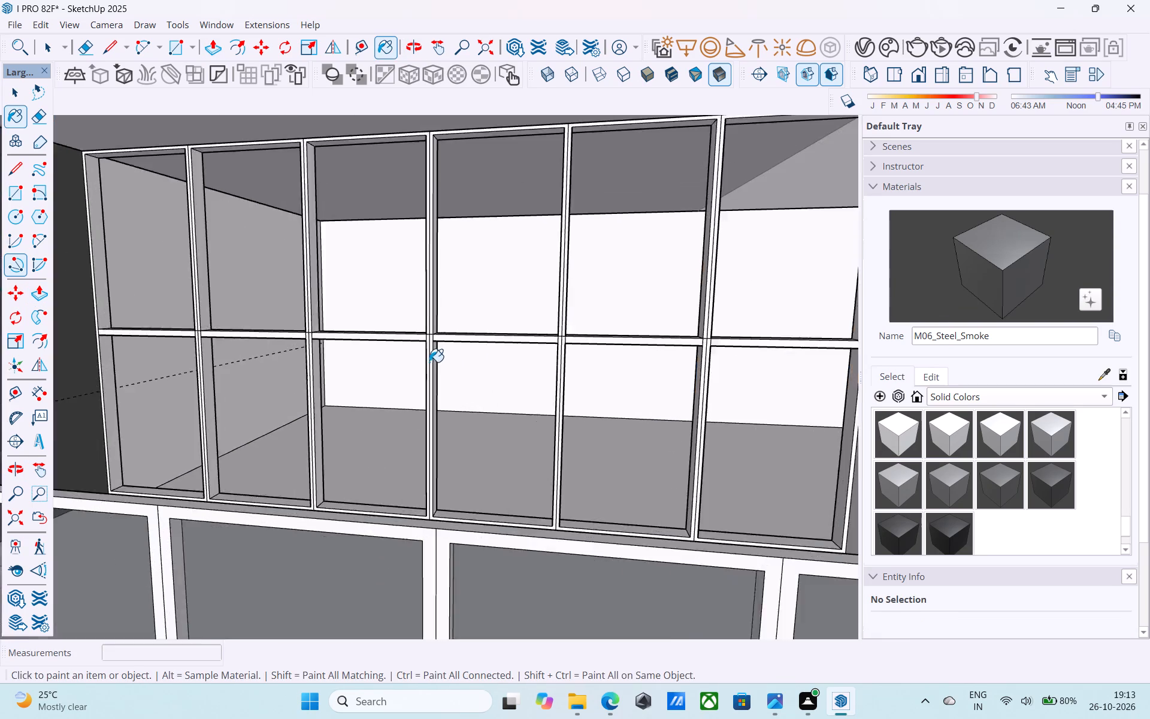
pyautogui.scroll(9, 429, 362)
pyautogui.click(428, 352)
pyautogui.click(433, 342)
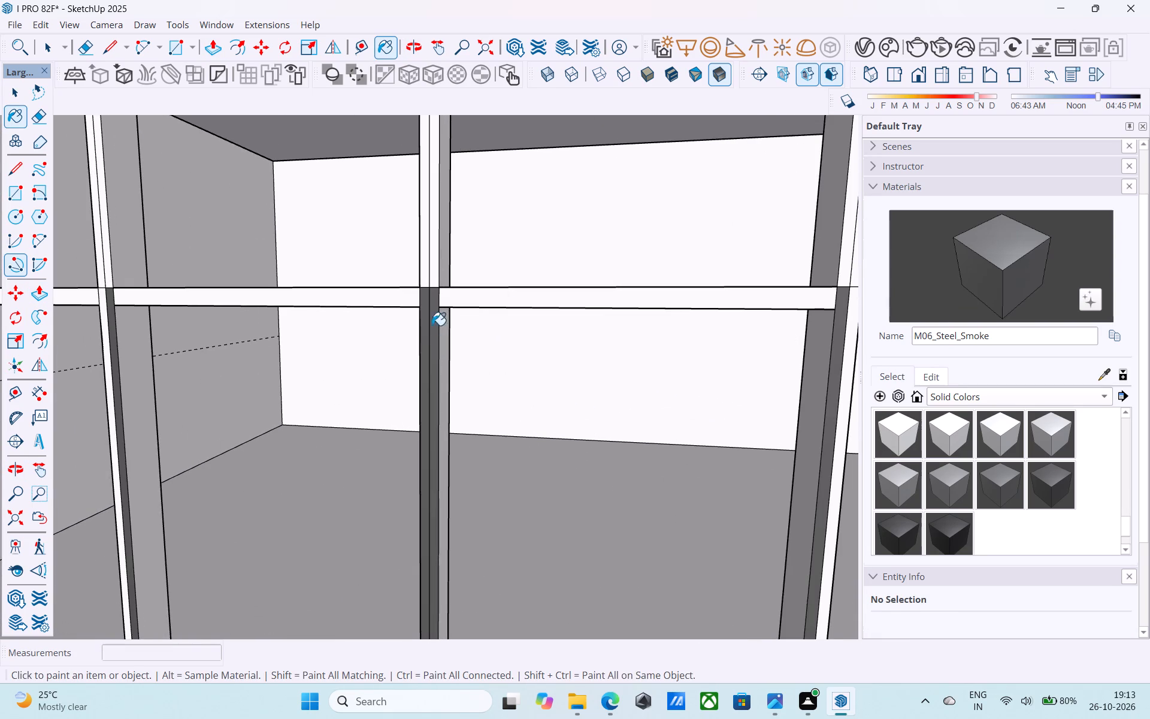
pyautogui.click(406, 306)
pyautogui.click(431, 275)
pyautogui.click(423, 274)
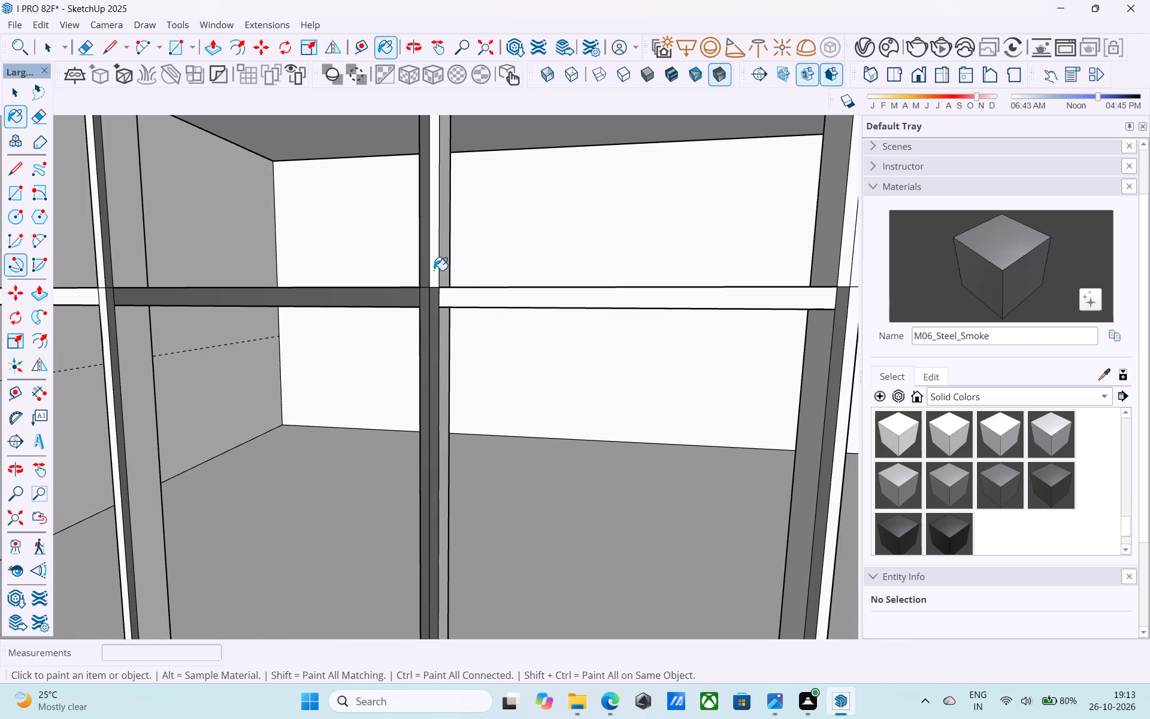
pyautogui.click(434, 270)
pyautogui.click(458, 295)
# Paint the frame and crossbar faces of the first and second back-wall openings with M06_Steel_Smoke.
pyautogui.scroll(-9, 455, 294)
pyautogui.scroll(1, 290, 291)
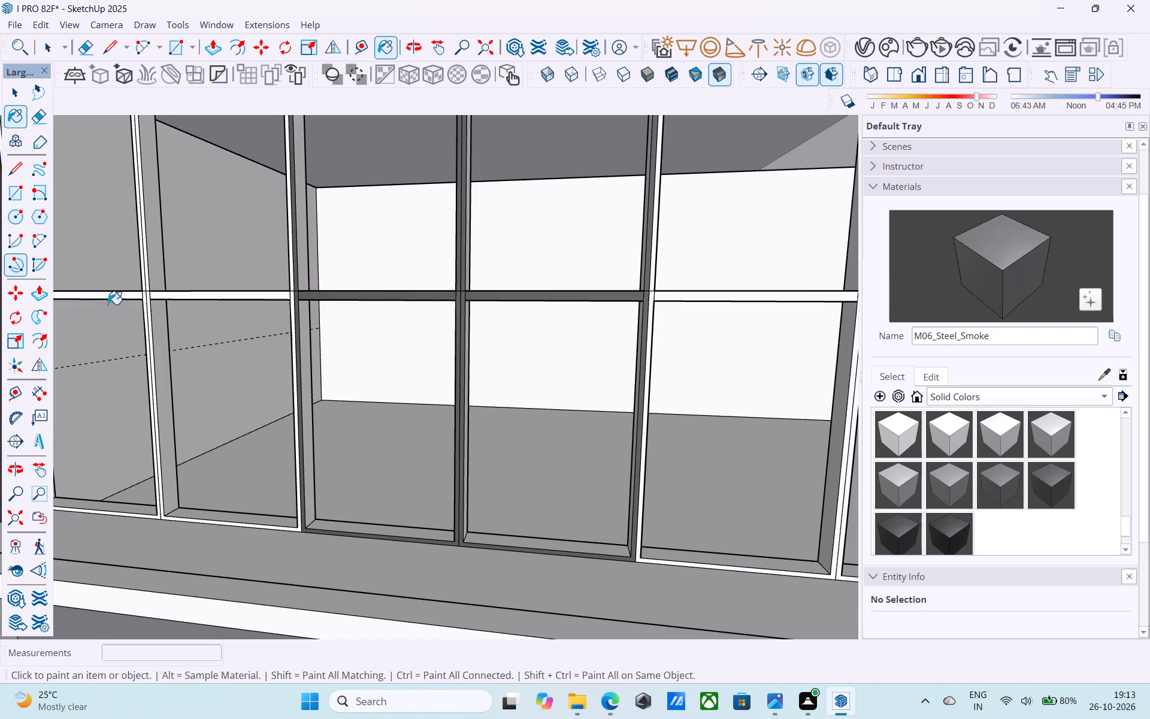
pyautogui.scroll(13, 124, 289)
pyautogui.click(198, 311)
pyautogui.click(192, 306)
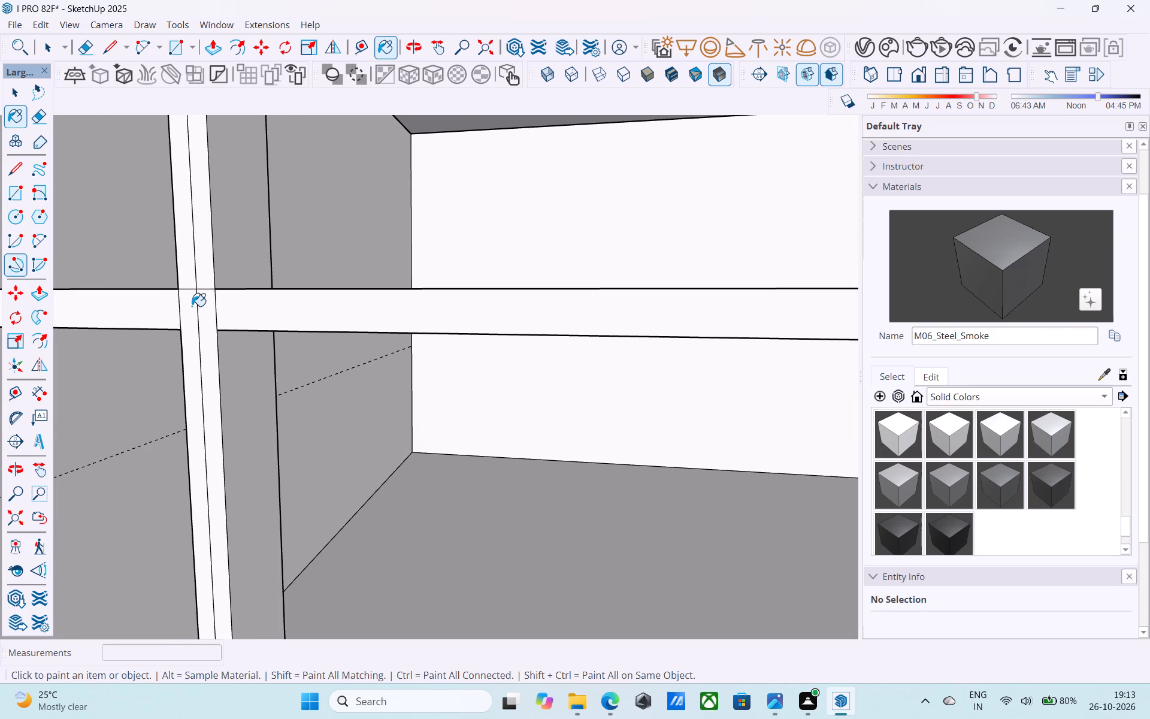
pyautogui.click(196, 277)
pyautogui.click(203, 277)
pyautogui.click(209, 307)
pyautogui.click(238, 310)
pyautogui.click(172, 310)
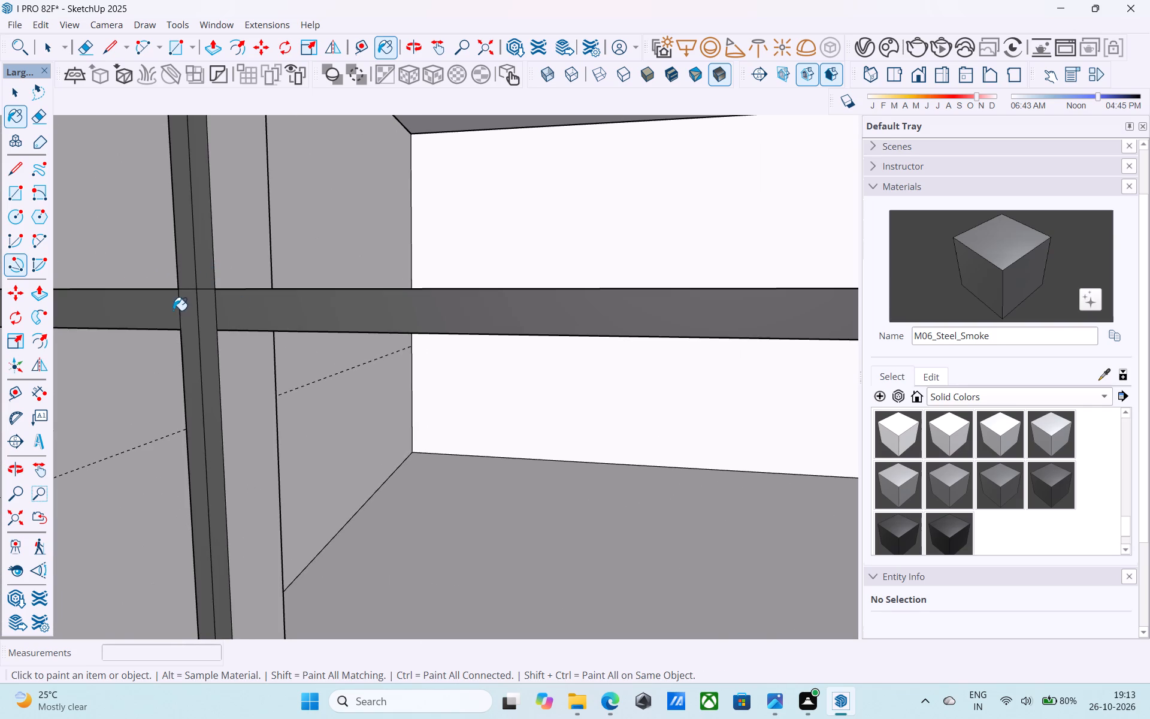
# Paint the frame and crossbar faces of the fifth and sixth back-wall openings with M06_Steel_Smoke.
pyautogui.scroll(-20, 174, 310)
pyautogui.scroll(-3, 174, 310)
pyautogui.scroll(2, 451, 332)
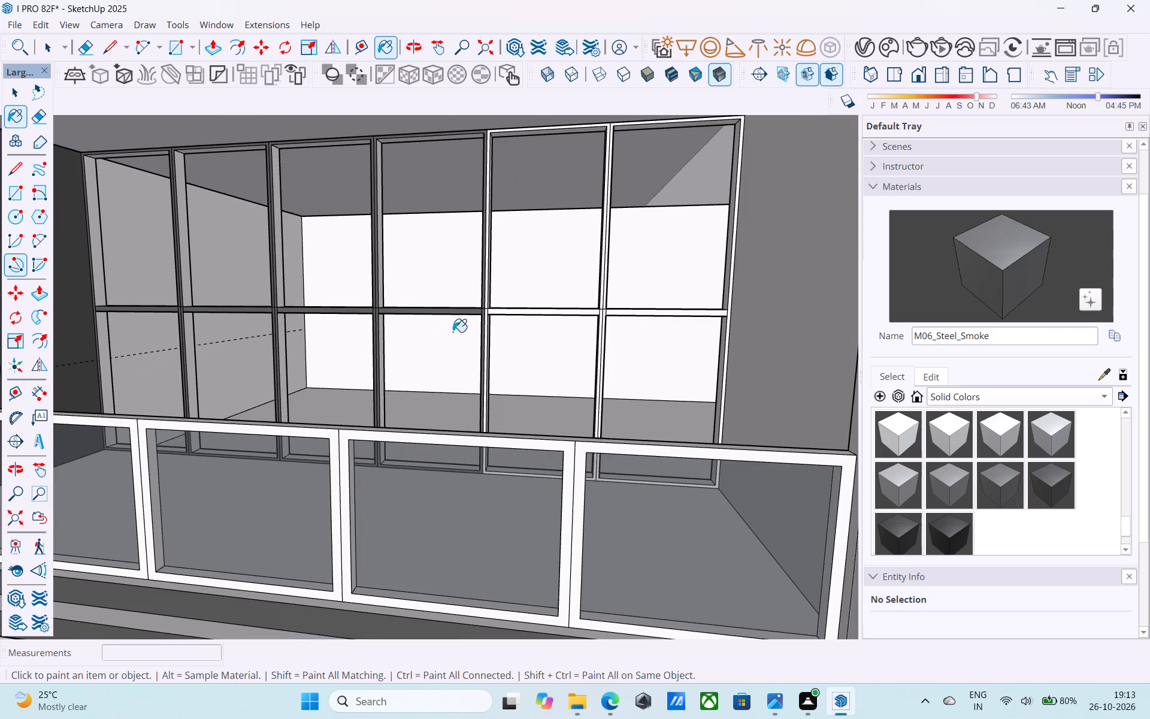
pyautogui.scroll(4, 453, 332)
pyautogui.scroll(-5, 479, 329)
pyautogui.scroll(11, 529, 298)
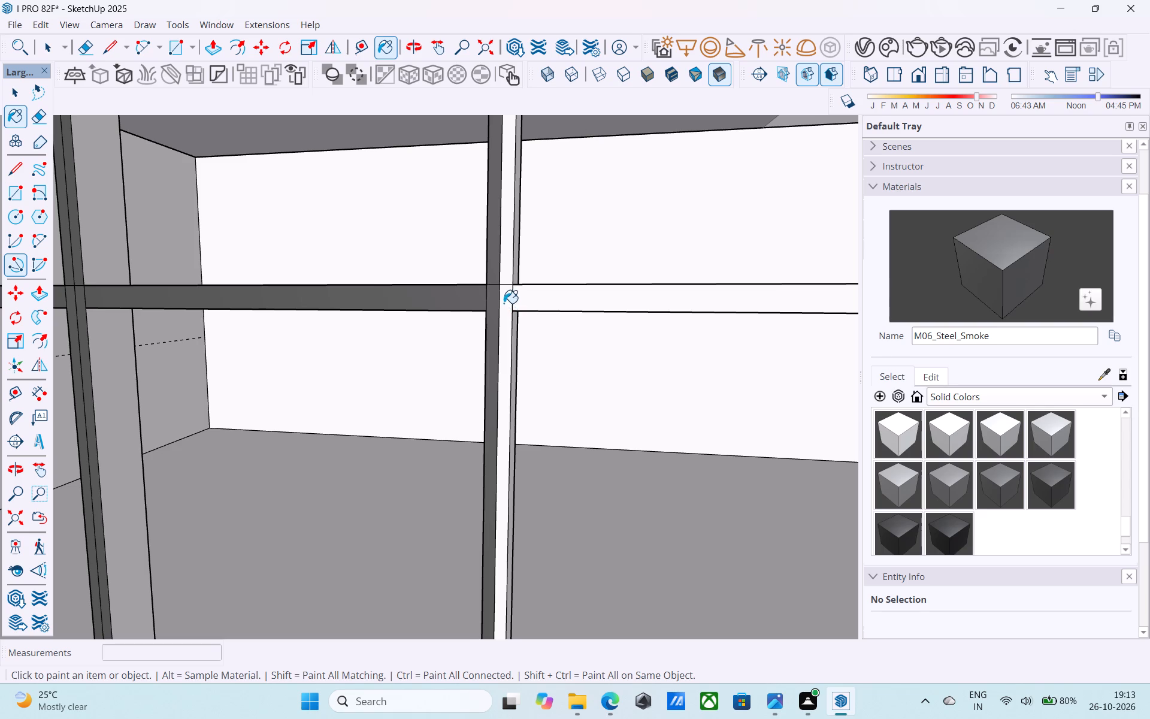
pyautogui.click(504, 303)
pyautogui.click(517, 303)
pyautogui.click(503, 280)
pyautogui.scroll(-11, 401, 305)
pyautogui.scroll(1, 426, 328)
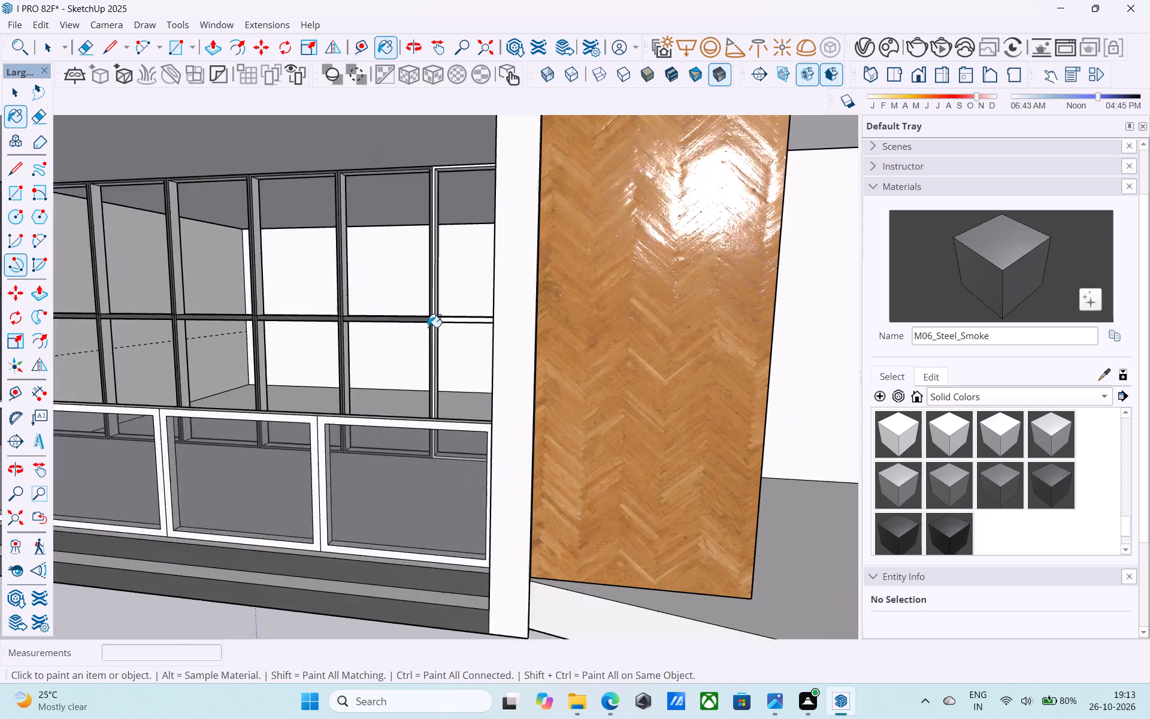
pyautogui.scroll(12, 428, 327)
pyautogui.click(444, 307)
pyautogui.click(469, 306)
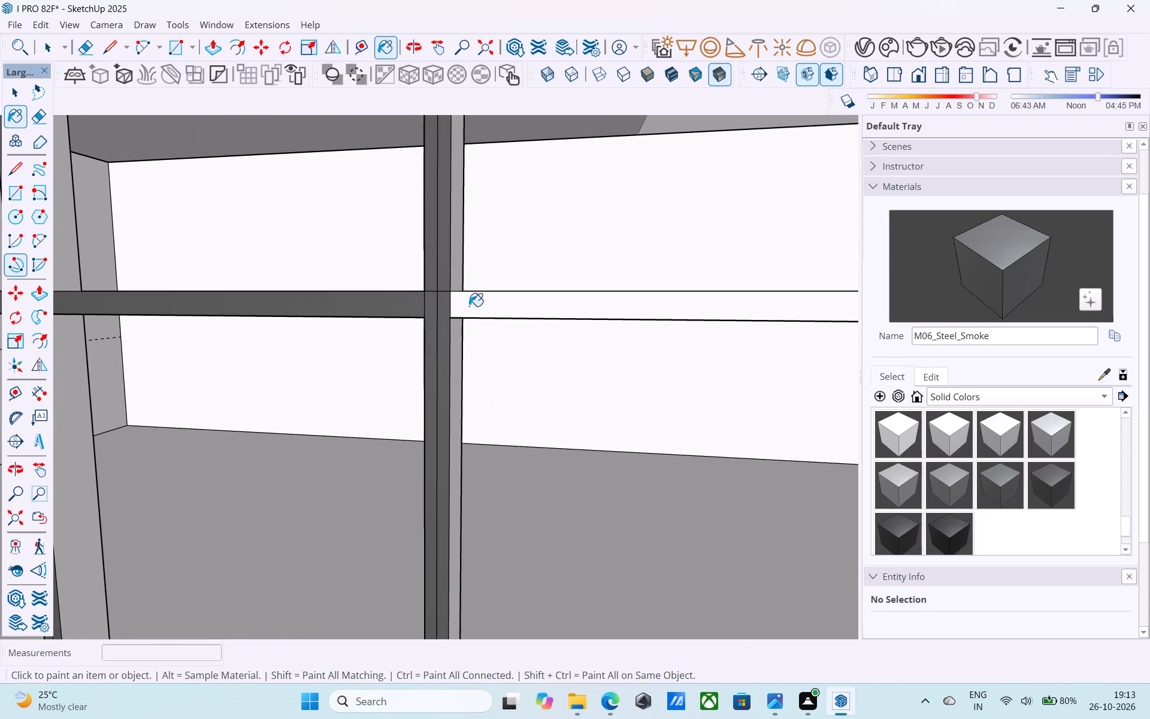
# Exit editing of the 1F floor component and return to the whole five-storey model.
pyautogui.scroll(-9, 408, 400)
pyautogui.moveTo(411, 400); pyautogui.dragTo(525, 362, button='middle')
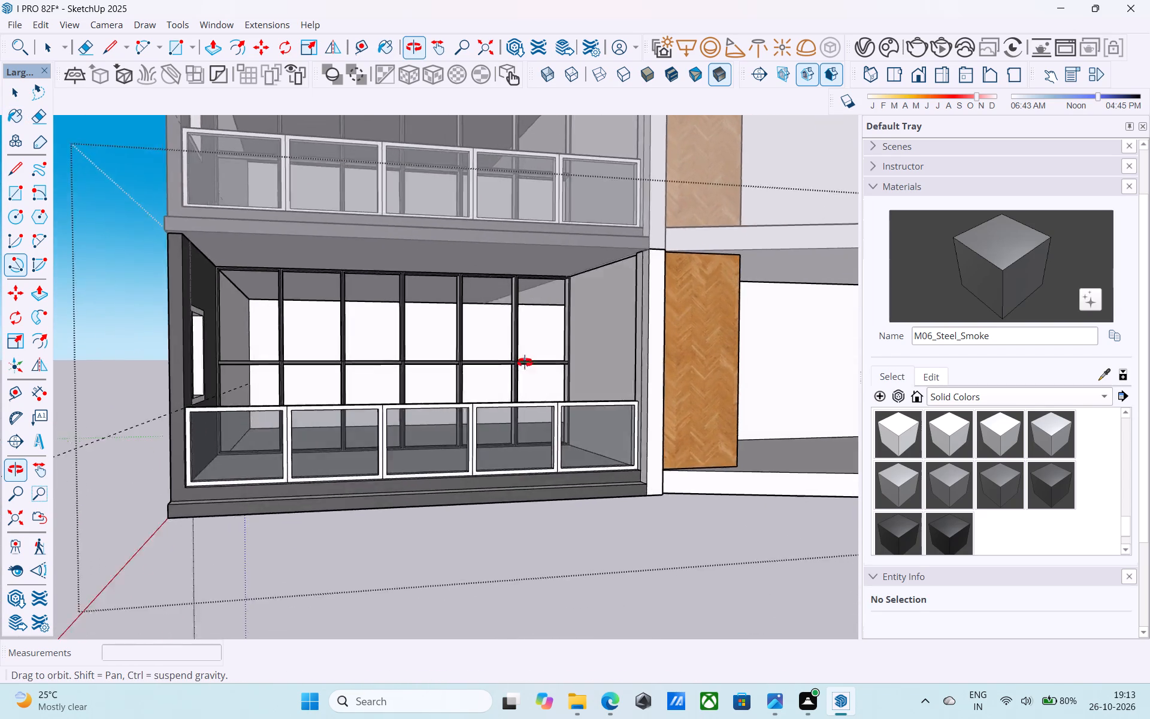
pyautogui.moveTo(525, 362); pyautogui.dragTo(494, 364, button='middle')
pyautogui.scroll(-2, 493, 365)
pyautogui.moveTo(493, 368); pyautogui.dragTo(376, 390, button='middle')
pyautogui.scroll(-4, 370, 406)
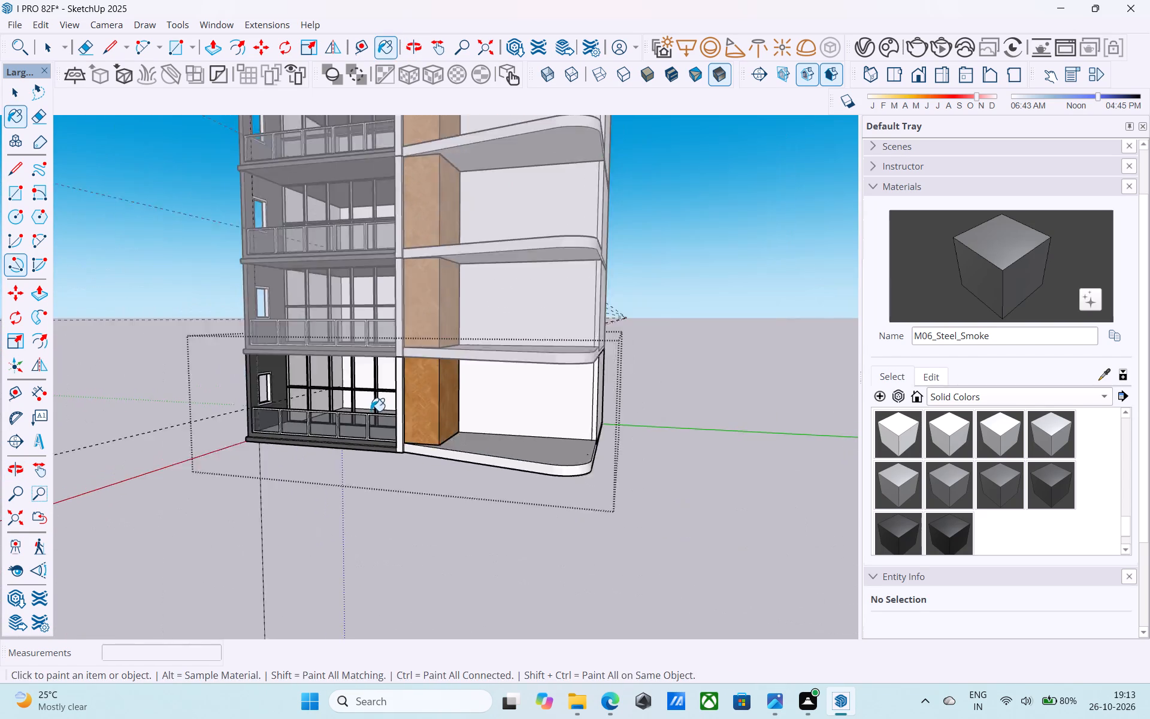
pyautogui.scroll(-6, 371, 411)
pyautogui.moveTo(368, 410); pyautogui.dragTo(373, 387, button='middle')
pyautogui.scroll(8, 328, 382)
pyautogui.press('space')
pyautogui.scroll(-5, 326, 376)
pyautogui.moveTo(326, 379); pyautogui.dragTo(331, 403, button='middle')
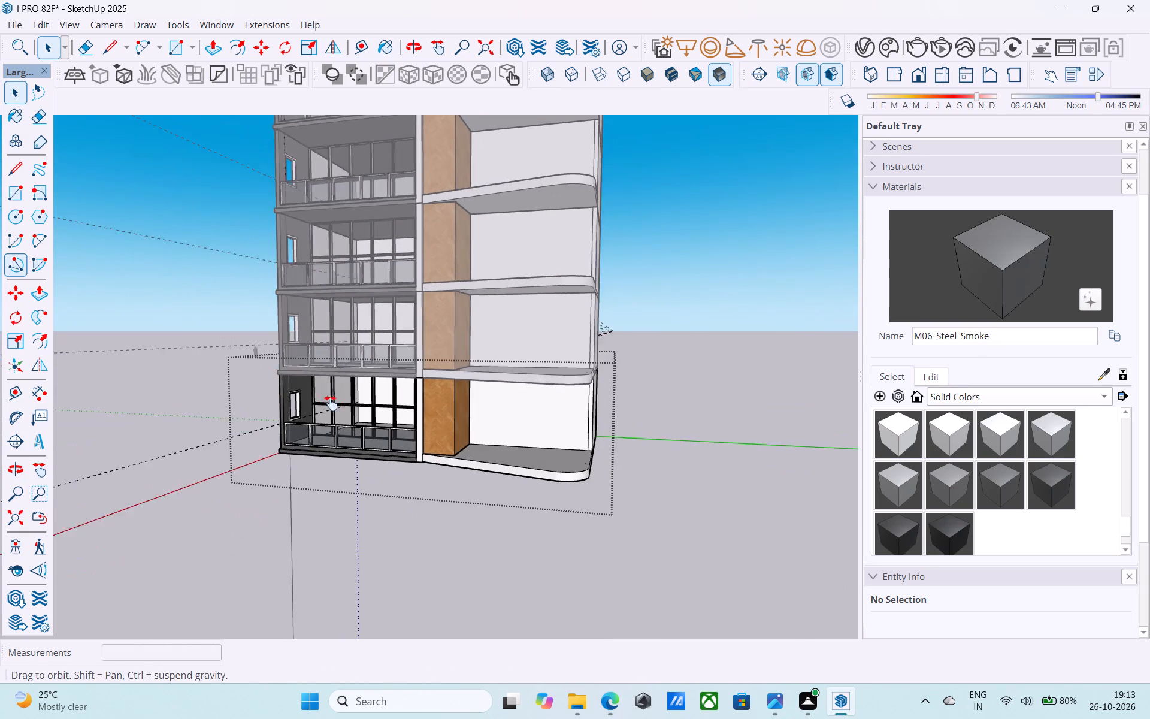
pyautogui.moveTo(331, 403); pyautogui.dragTo(331, 404, button='middle')
pyautogui.scroll(-6, 332, 403)
pyautogui.click(527, 393)
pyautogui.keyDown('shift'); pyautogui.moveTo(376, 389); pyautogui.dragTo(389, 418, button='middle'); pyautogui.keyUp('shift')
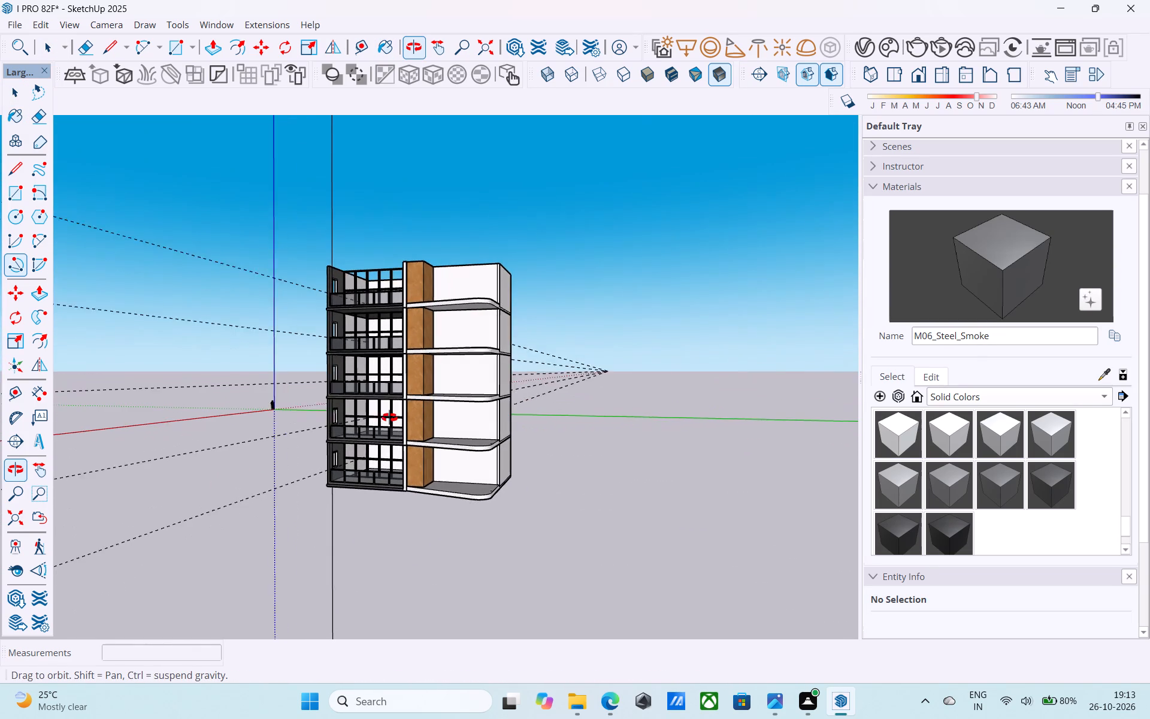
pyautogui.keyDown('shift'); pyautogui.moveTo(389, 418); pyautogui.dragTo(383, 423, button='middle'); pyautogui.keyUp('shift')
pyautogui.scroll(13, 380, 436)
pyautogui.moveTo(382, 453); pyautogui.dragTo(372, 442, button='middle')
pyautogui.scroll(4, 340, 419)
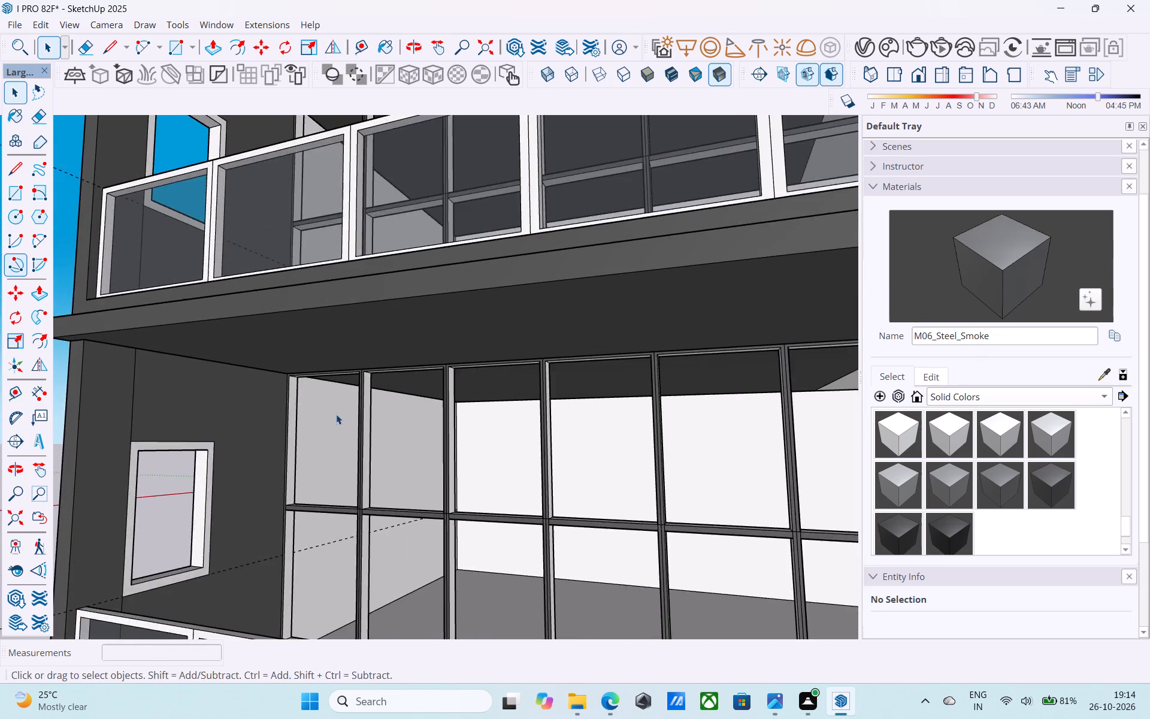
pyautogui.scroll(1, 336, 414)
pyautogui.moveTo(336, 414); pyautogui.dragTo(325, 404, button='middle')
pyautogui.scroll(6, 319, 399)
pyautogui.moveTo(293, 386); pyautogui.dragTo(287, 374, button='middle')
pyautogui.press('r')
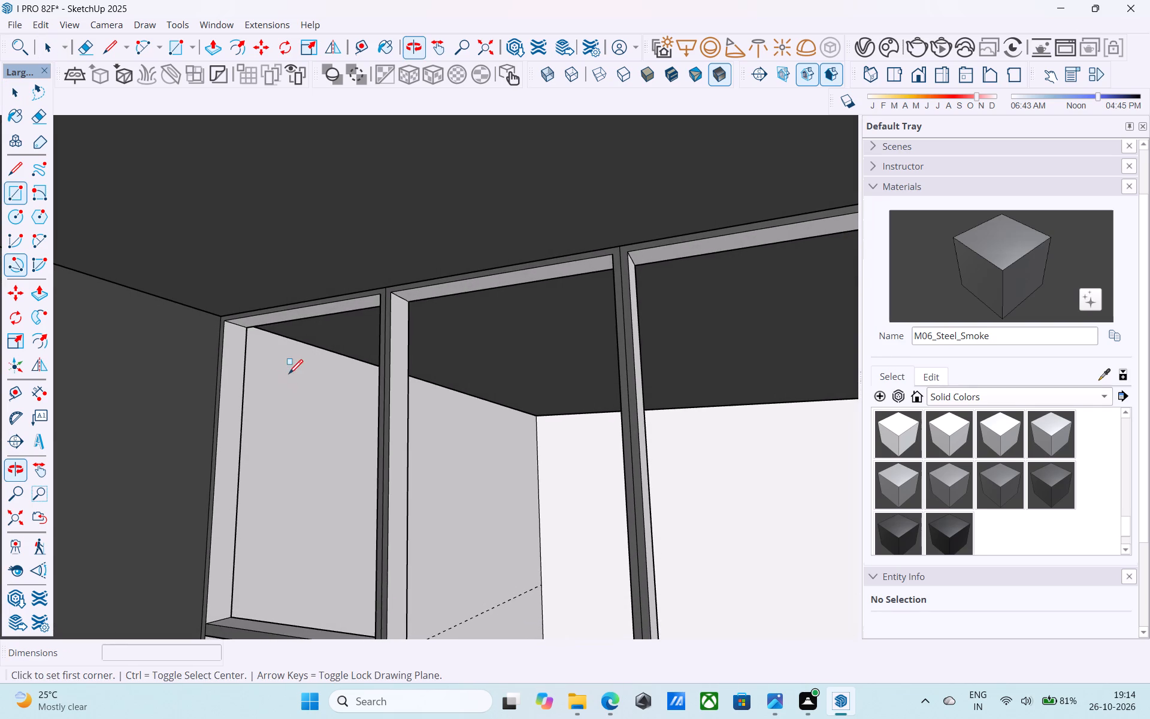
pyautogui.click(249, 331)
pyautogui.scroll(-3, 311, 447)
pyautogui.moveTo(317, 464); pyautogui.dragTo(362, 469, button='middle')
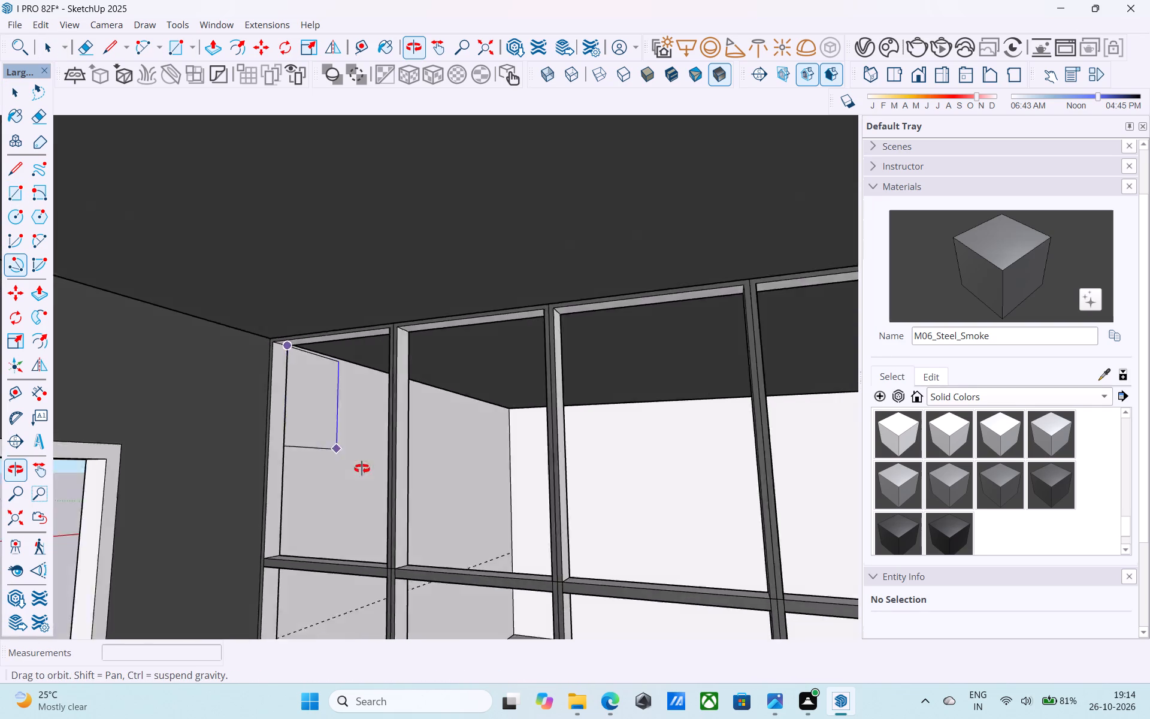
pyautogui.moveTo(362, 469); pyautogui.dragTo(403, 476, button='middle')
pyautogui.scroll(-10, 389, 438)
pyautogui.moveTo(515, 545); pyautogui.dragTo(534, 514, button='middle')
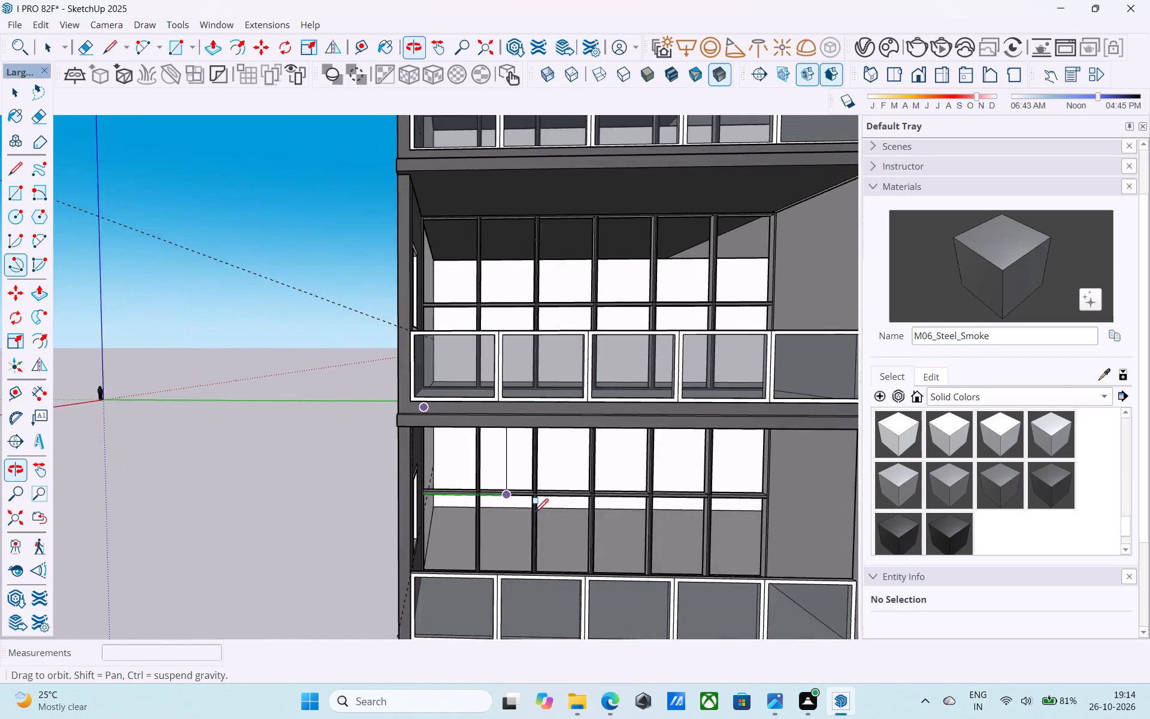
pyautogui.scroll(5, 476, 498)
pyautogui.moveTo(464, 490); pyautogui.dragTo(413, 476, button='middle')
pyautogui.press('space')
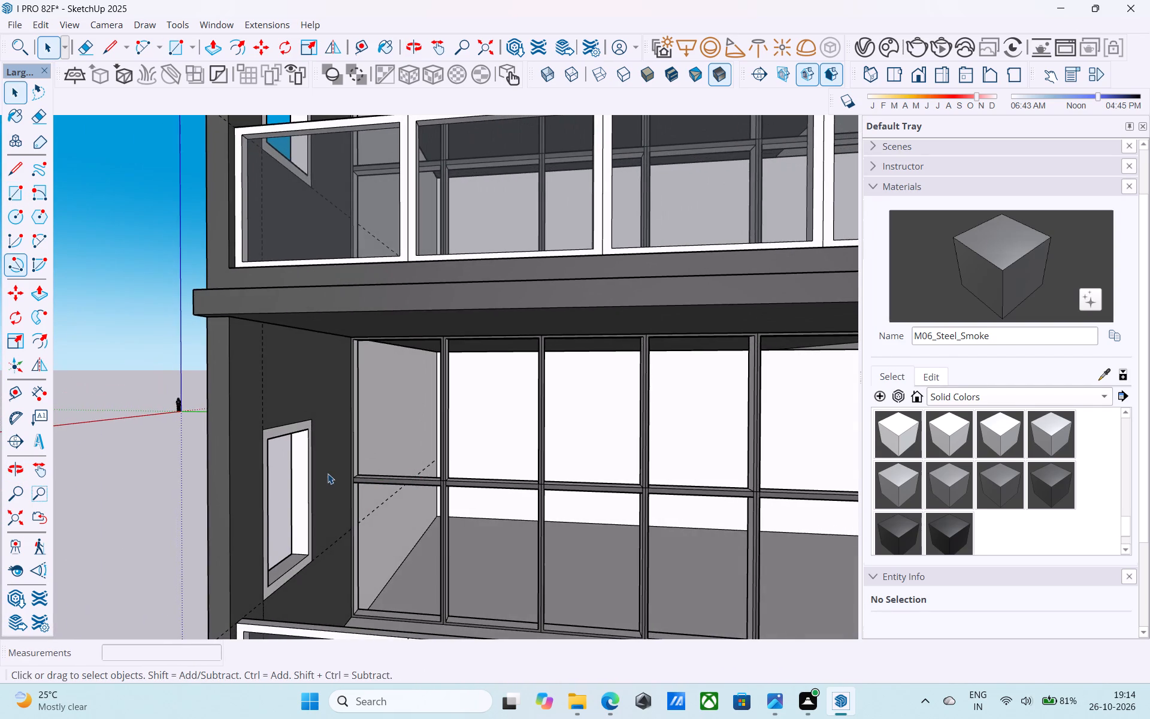
# Open the floor component for editing and draw a rectangular glass face filling the first upper back-wall opening, beside the small-window wall.
pyautogui.doubleClick(328, 473)
pyautogui.press('r')
pyautogui.scroll(7, 382, 386)
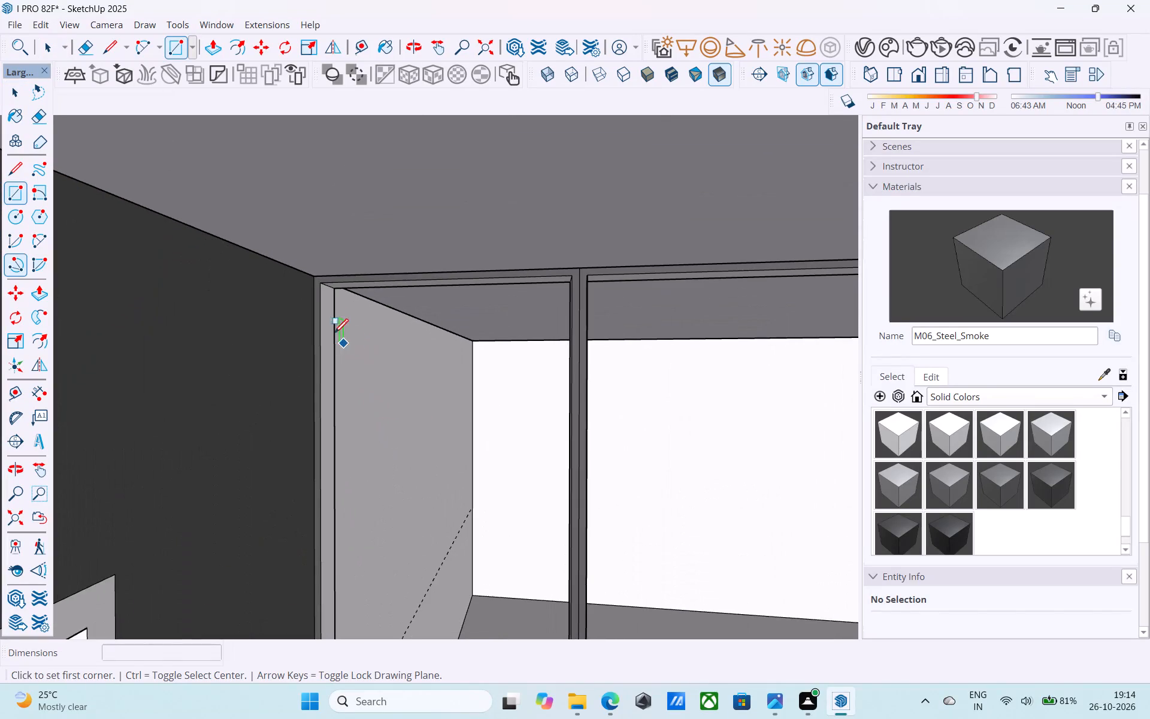
pyautogui.scroll(2, 334, 334)
pyautogui.click(334, 290)
pyautogui.keyDown('shift'); pyautogui.moveTo(506, 509); pyautogui.dragTo(497, 440, button='middle'); pyautogui.keyUp('shift')
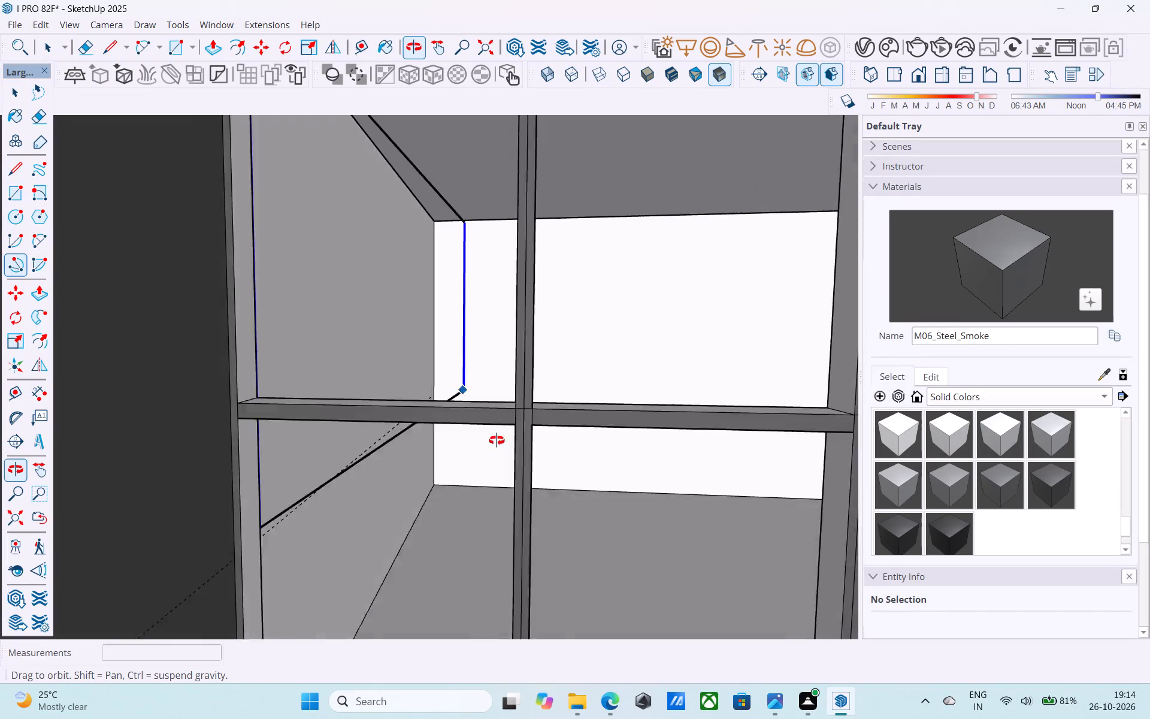
pyautogui.keyDown('shift'); pyautogui.moveTo(497, 440); pyautogui.dragTo(503, 445, button='middle'); pyautogui.keyUp('shift')
pyautogui.scroll(-6, 464, 416)
pyautogui.keyDown('shift'); pyautogui.moveTo(541, 509); pyautogui.dragTo(482, 457, button='middle'); pyautogui.keyUp('shift')
pyautogui.scroll(9, 392, 386)
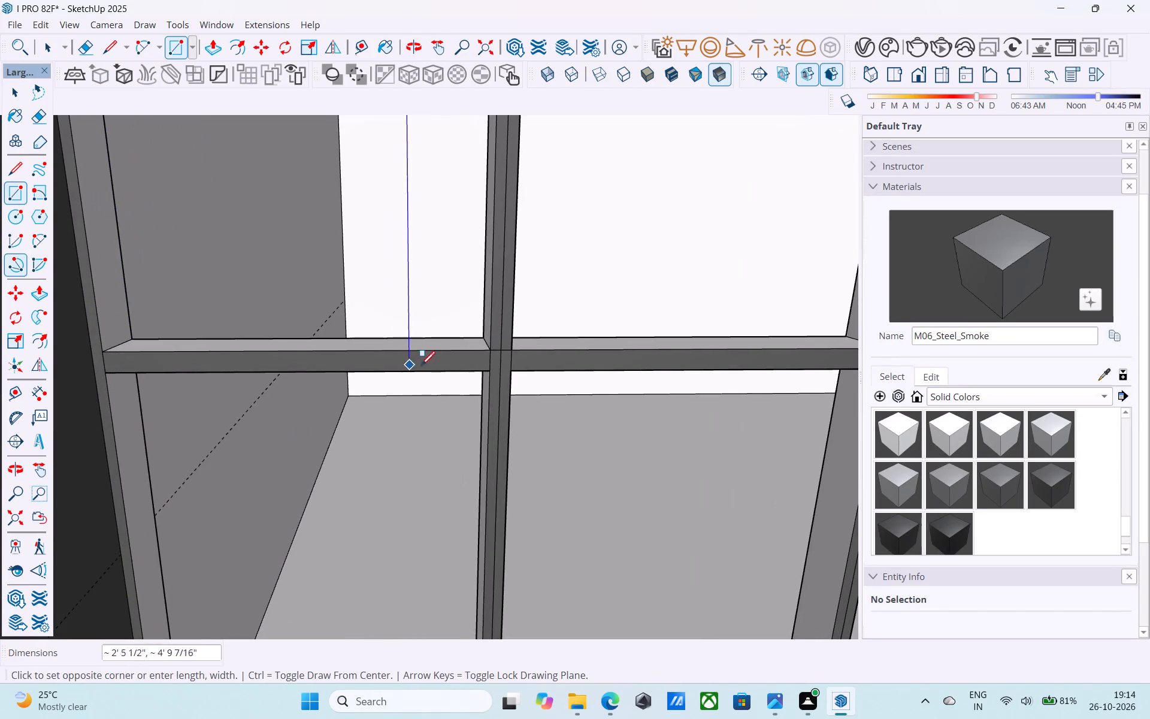
pyautogui.moveTo(425, 368); pyautogui.dragTo(440, 388, button='middle')
pyautogui.click(481, 331)
# Draw a 3' by 4' 8" rectangular glass face filling the second upper back-wall opening, inside the frame.
pyautogui.scroll(-5, 500, 367)
pyautogui.moveTo(498, 385); pyautogui.dragTo(250, 417, button='middle')
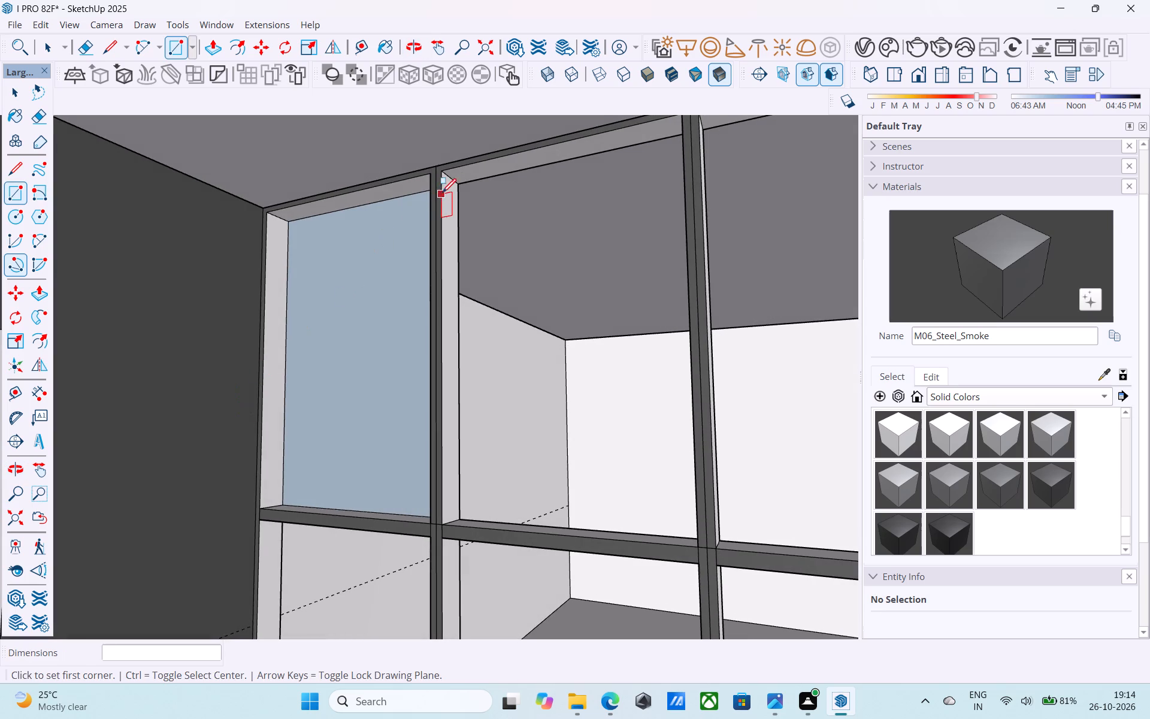
pyautogui.click(456, 185)
pyautogui.scroll(-2, 551, 393)
pyautogui.middleClick(553, 400)
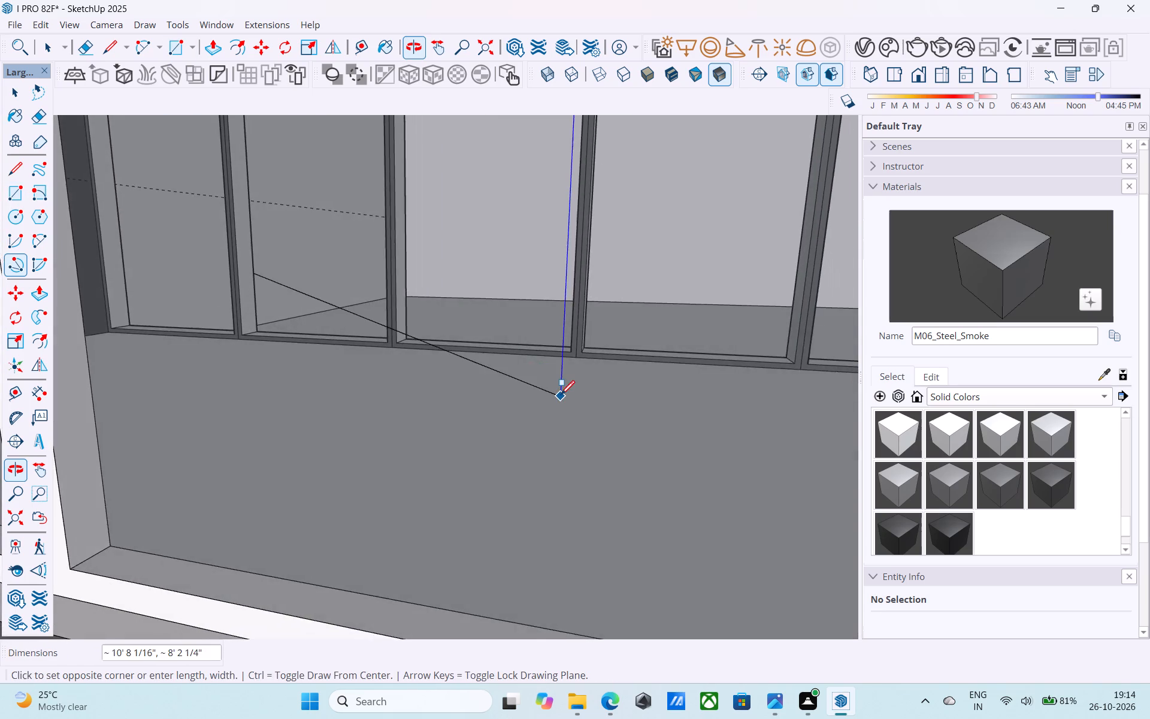
pyautogui.scroll(-14, 561, 395)
pyautogui.scroll(-9, 521, 330)
pyautogui.keyDown('shift'); pyautogui.moveTo(498, 327); pyautogui.dragTo(526, 502, button='middle'); pyautogui.keyUp('shift')
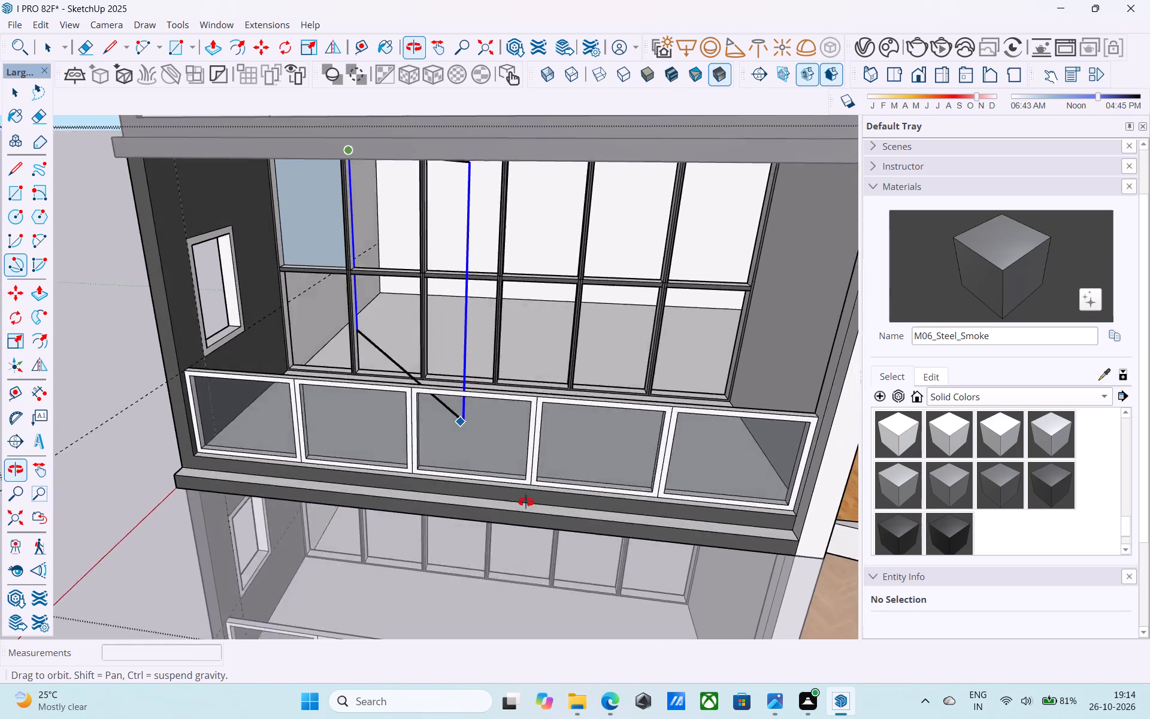
pyautogui.keyDown('shift'); pyautogui.moveTo(526, 502); pyautogui.dragTo(552, 503, button='middle'); pyautogui.keyUp('shift')
pyautogui.moveTo(392, 380); pyautogui.dragTo(466, 397, button='middle')
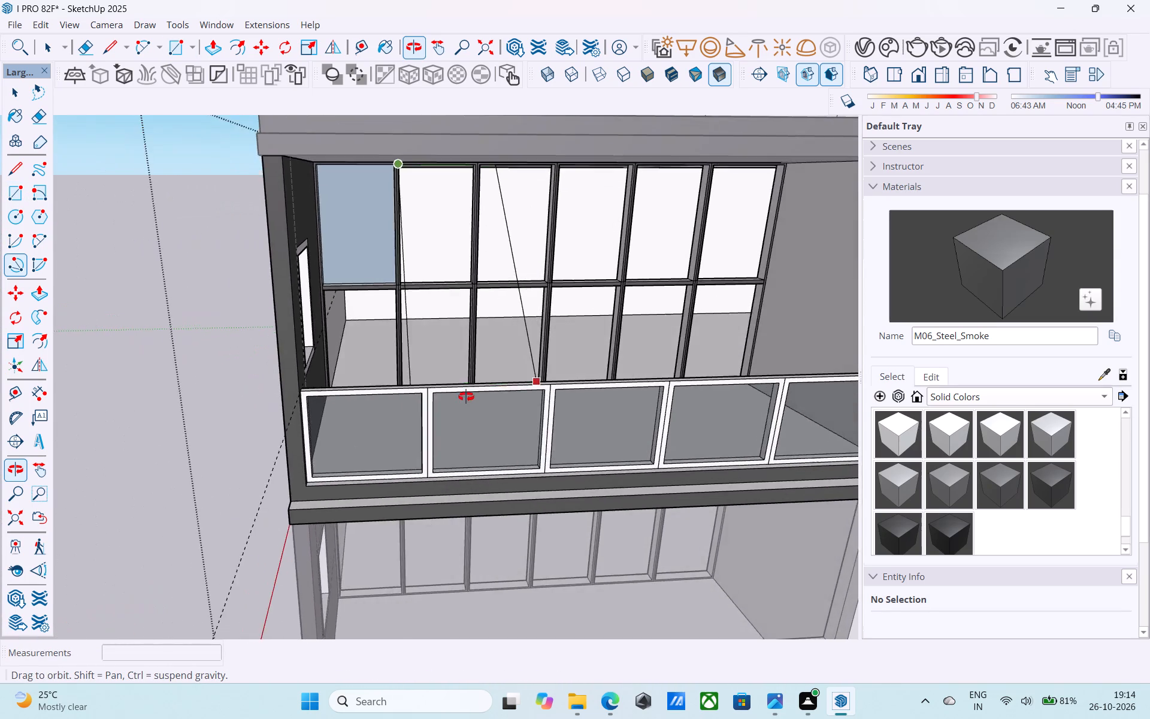
pyautogui.moveTo(466, 397); pyautogui.dragTo(353, 525, button='middle')
pyautogui.scroll(1, 364, 446)
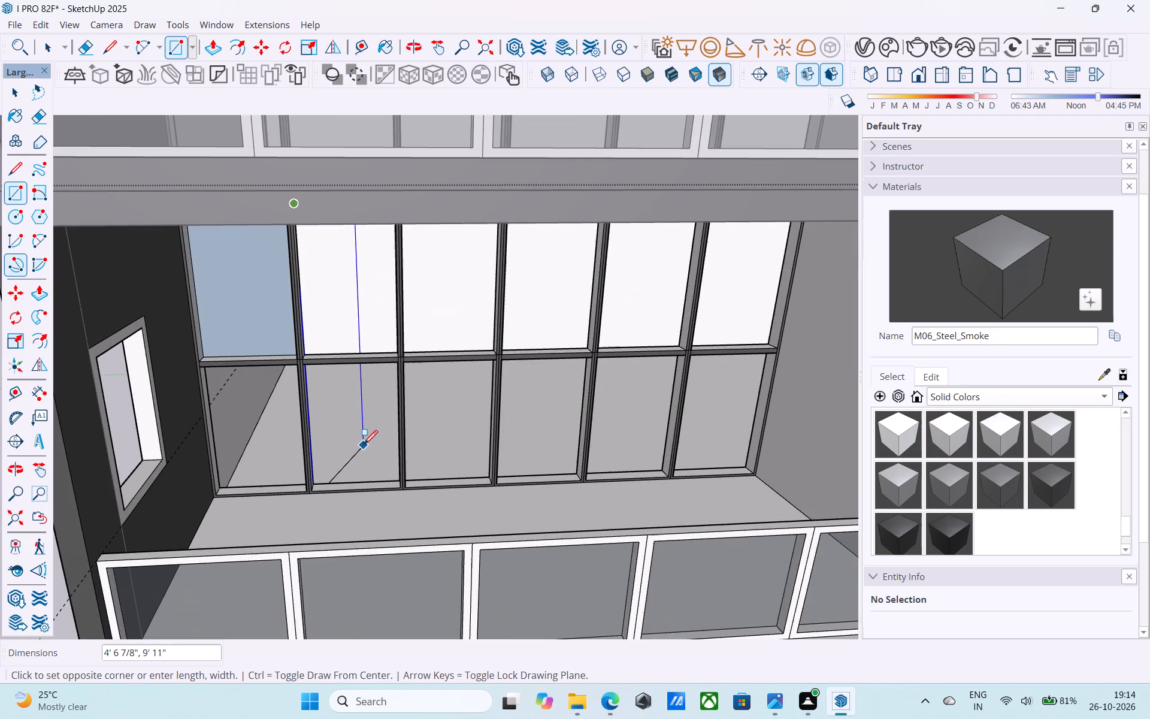
pyautogui.scroll(4, 364, 446)
pyautogui.keyDown('shift'); pyautogui.scroll(-1, 366, 392); pyautogui.keyUp('shift')
pyautogui.keyDown('shift'); pyautogui.moveTo(365, 394); pyautogui.dragTo(329, 449, button='middle'); pyautogui.keyUp('shift')
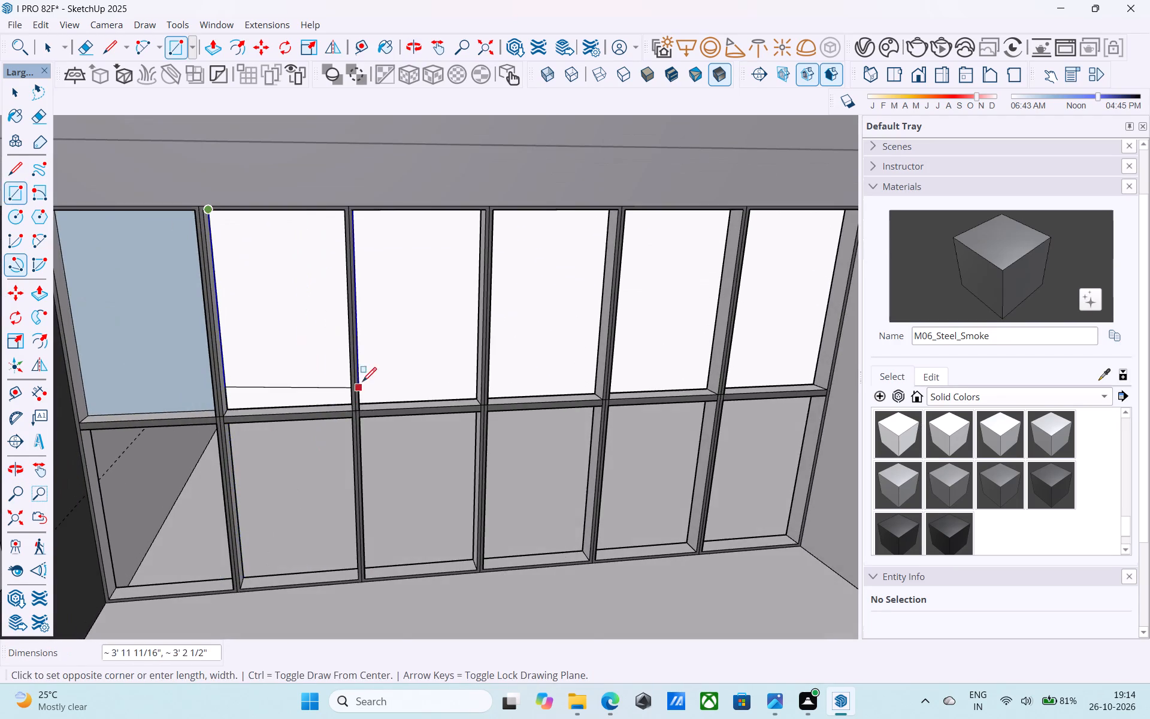
pyautogui.scroll(5, 350, 389)
pyautogui.moveTo(345, 413); pyautogui.dragTo(358, 419, button='middle')
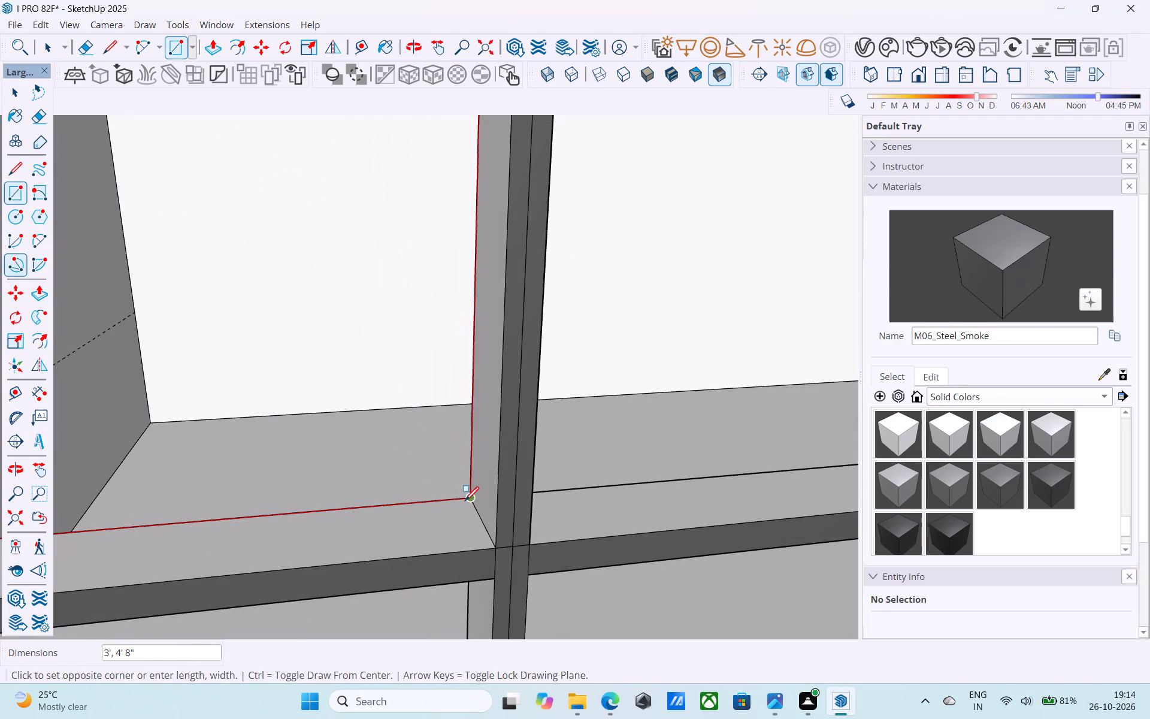
pyautogui.click(466, 501)
# Draw a 3' by 4' 8" rectangular glass face filling the third upper back-wall opening, corner to corner.
pyautogui.scroll(-10, 461, 493)
pyautogui.keyDown('shift'); pyautogui.moveTo(460, 479); pyautogui.dragTo(389, 494, button='middle'); pyautogui.keyUp('shift')
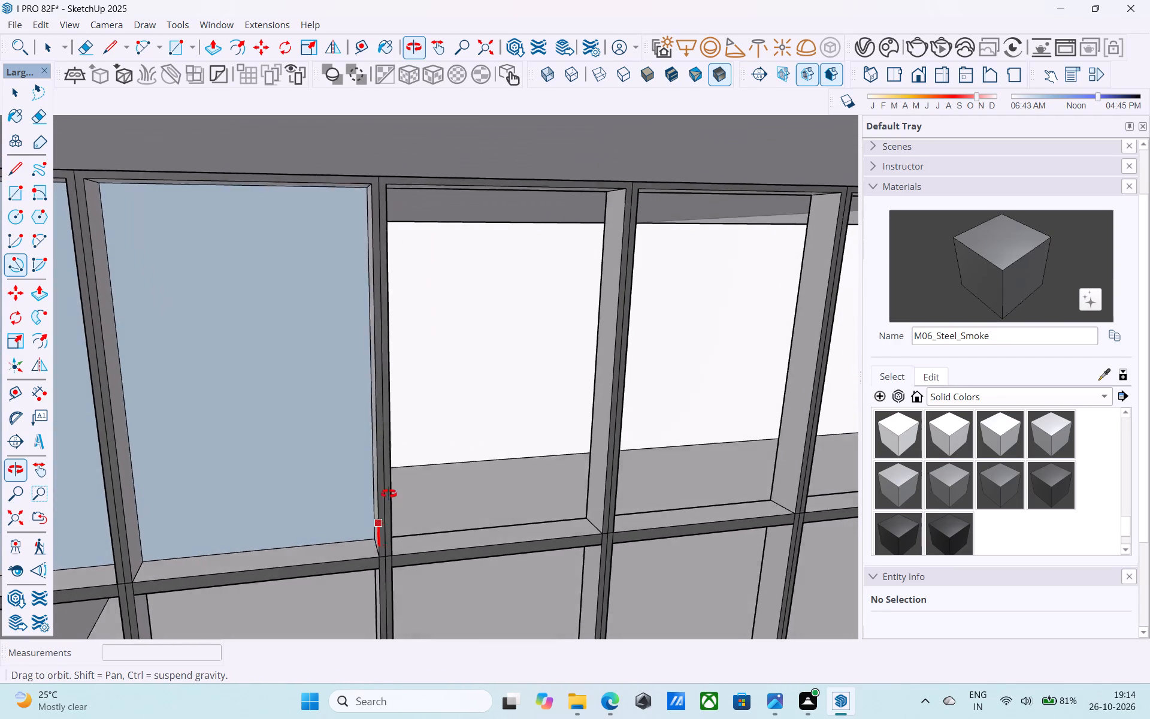
pyautogui.keyDown('shift'); pyautogui.moveTo(389, 494); pyautogui.dragTo(388, 394, button='middle'); pyautogui.keyUp('shift')
pyautogui.click(579, 235)
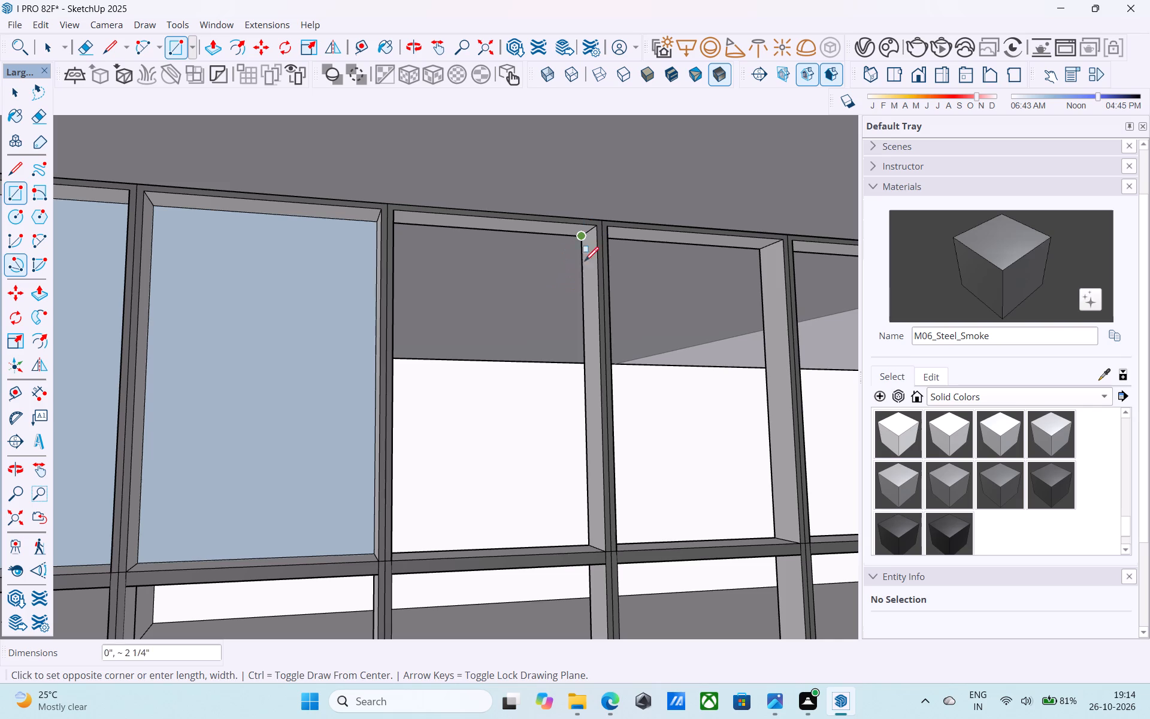
pyautogui.moveTo(455, 510); pyautogui.dragTo(422, 527, button='middle')
pyautogui.keyDown('shift'); pyautogui.moveTo(315, 600); pyautogui.dragTo(334, 548, button='middle'); pyautogui.keyUp('shift')
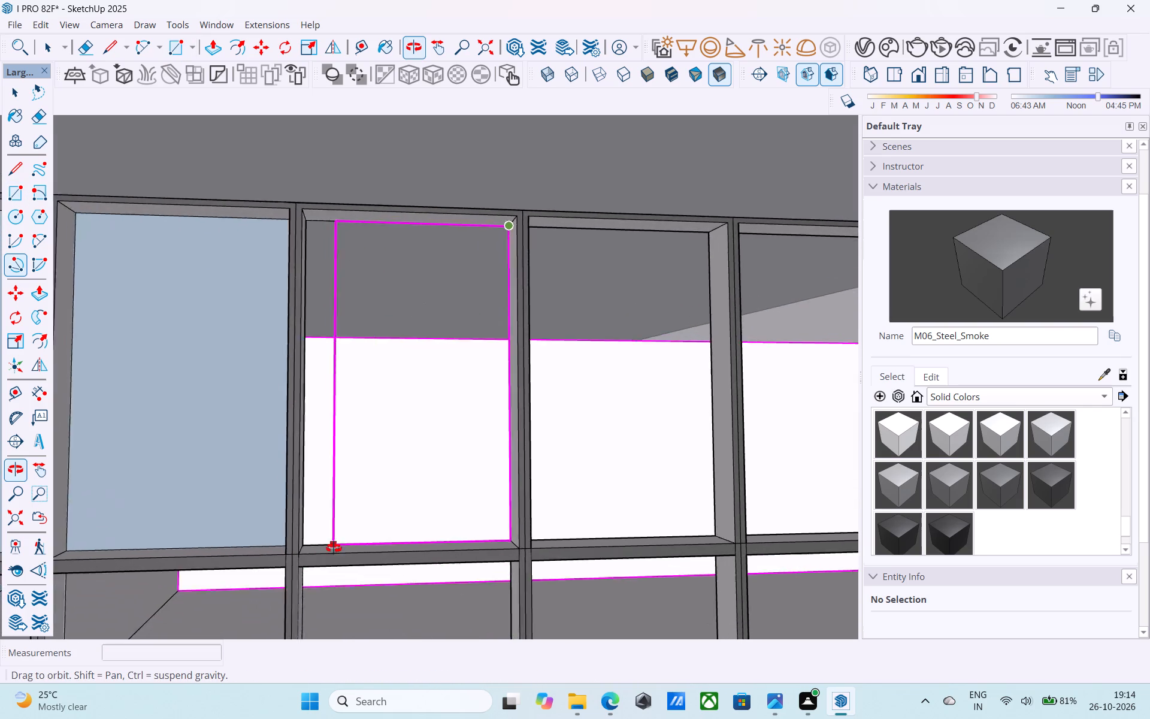
pyautogui.keyDown('shift'); pyautogui.moveTo(334, 548); pyautogui.dragTo(228, 593, button='middle'); pyautogui.keyUp('shift')
pyautogui.scroll(2, 341, 531)
pyautogui.click(278, 549)
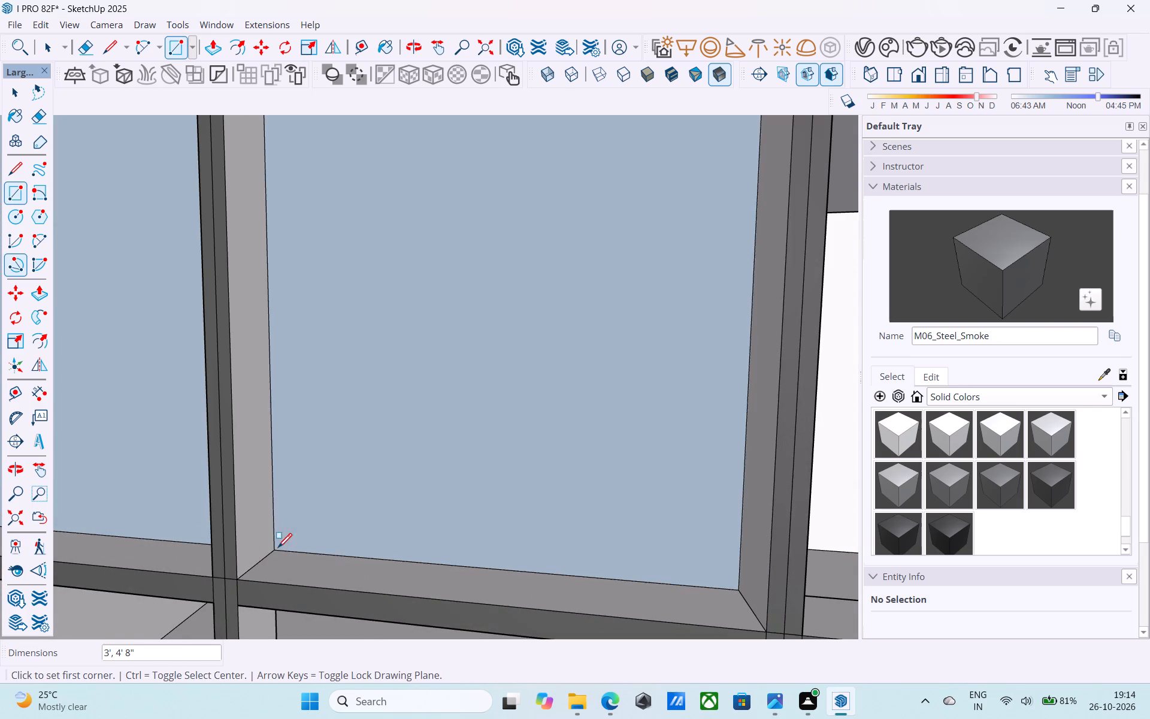
# Draw a 3' by 4' 8" rectangular glass face filling the fourth upper back-wall opening.
pyautogui.scroll(-13, 279, 544)
pyautogui.moveTo(313, 519); pyautogui.dragTo(204, 482, button='middle')
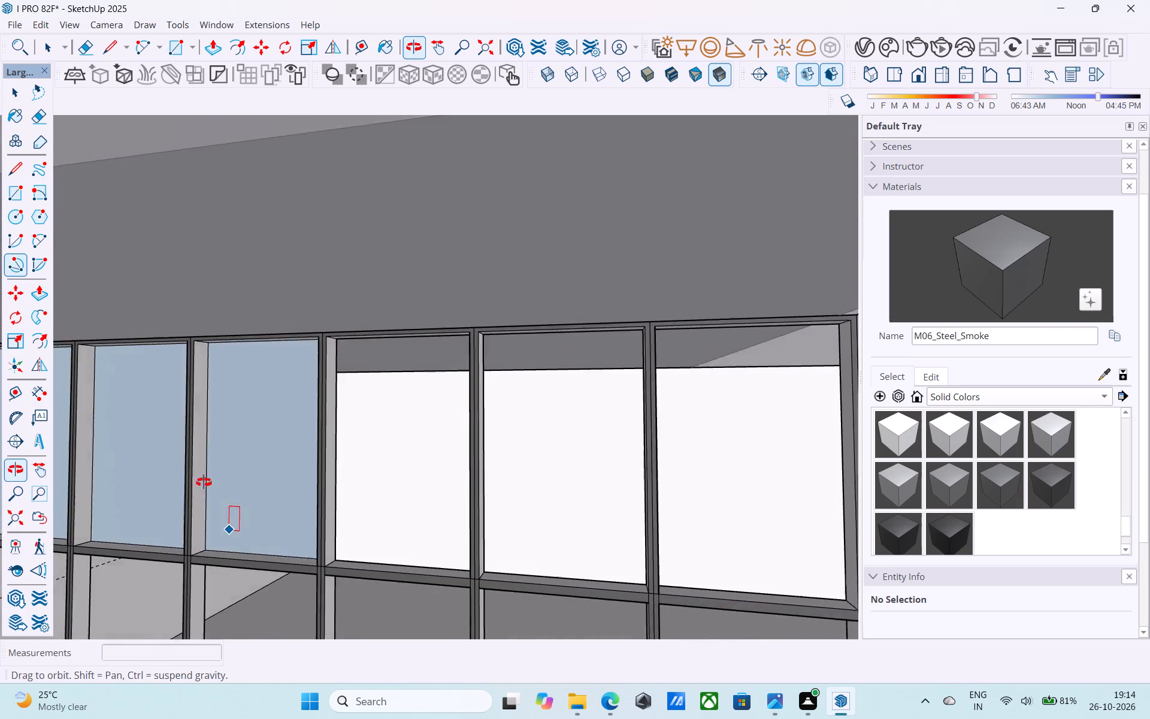
pyautogui.moveTo(204, 482); pyautogui.dragTo(168, 438, button='middle')
pyautogui.click(339, 334)
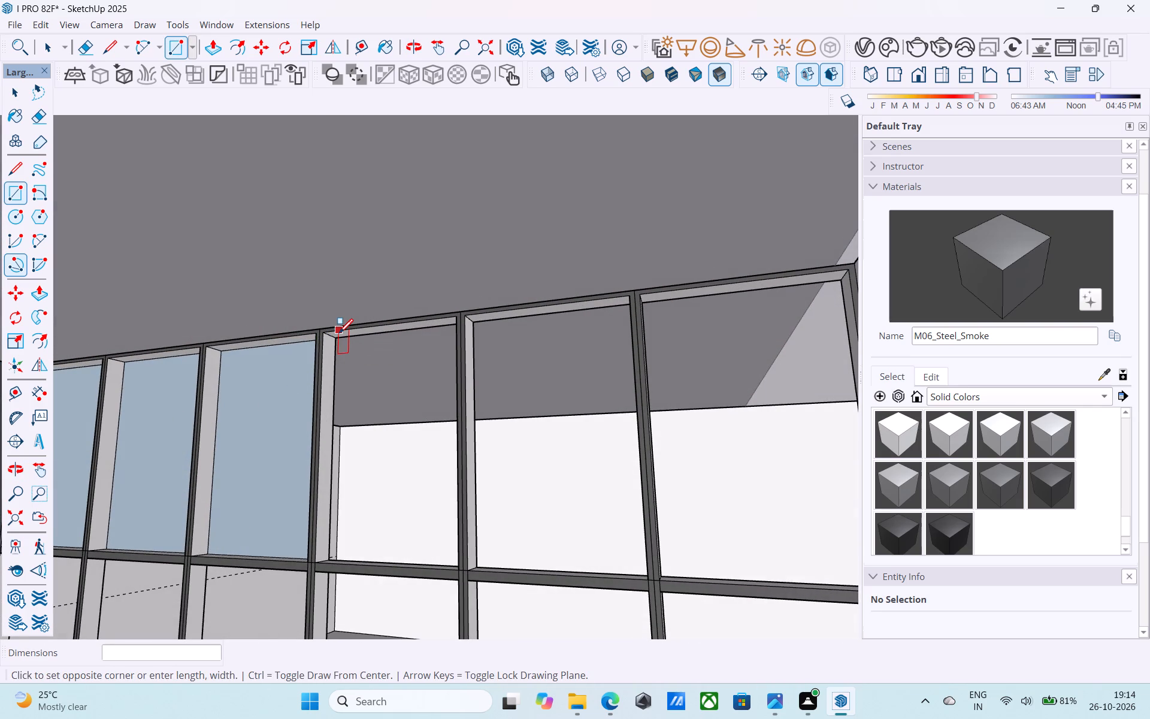
pyautogui.press('r')
pyautogui.click(334, 340)
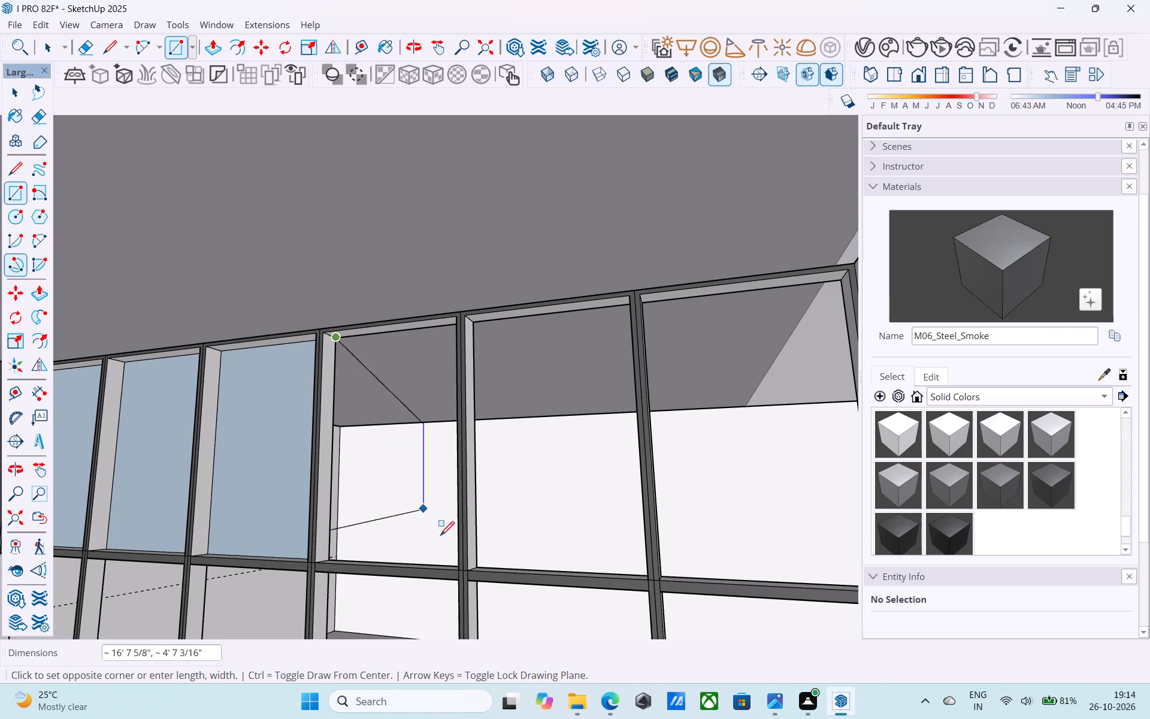
pyautogui.moveTo(456, 569); pyautogui.dragTo(748, 619, button='middle')
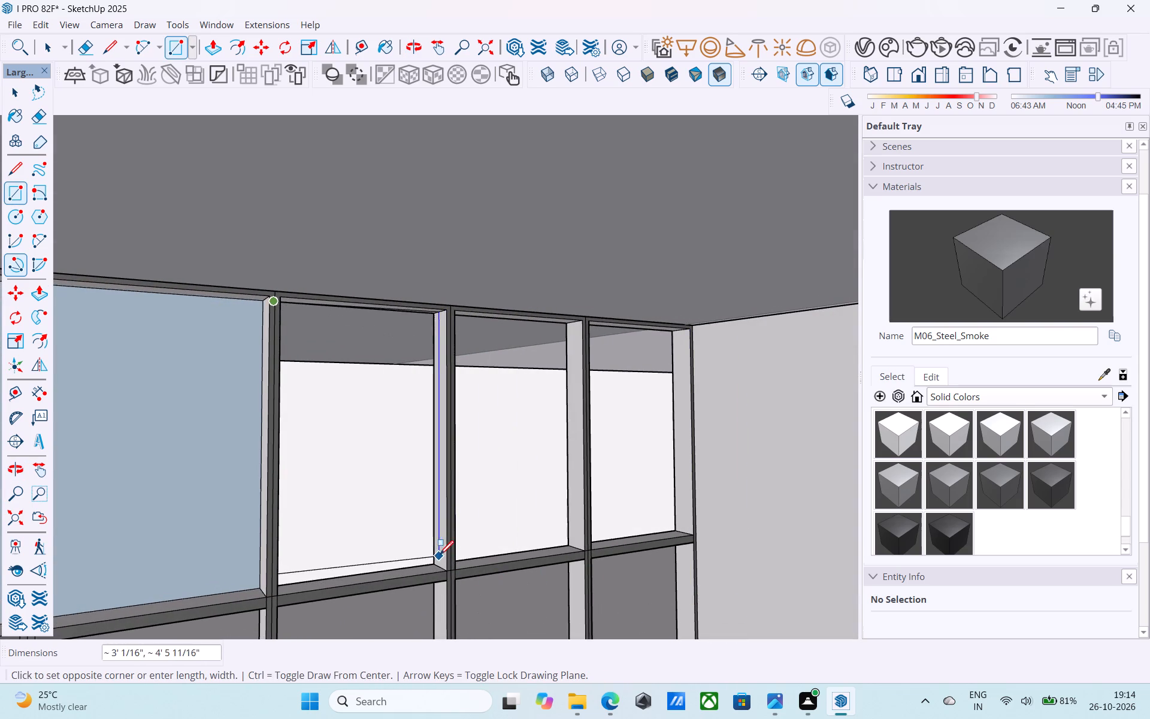
pyautogui.click(437, 560)
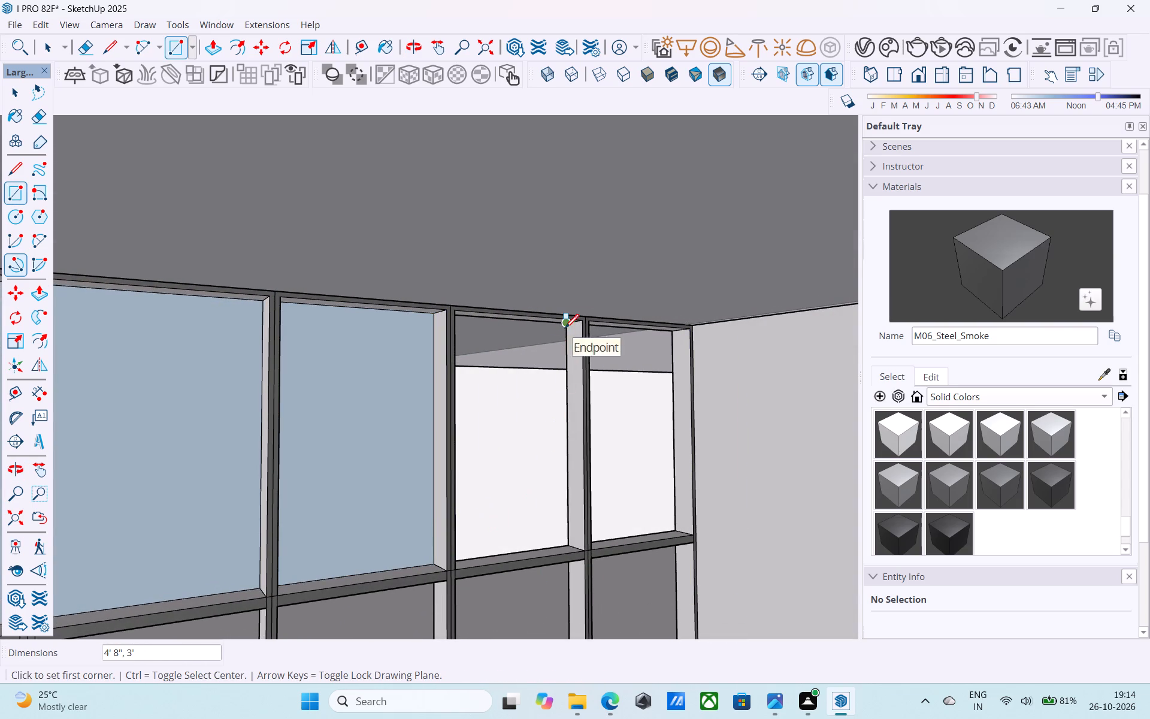
# Draw a 3' by 4' 8" rectangular glass face filling the fifth upper back-wall opening.
pyautogui.click(565, 330)
pyautogui.moveTo(459, 550); pyautogui.dragTo(397, 561, button='middle')
pyautogui.moveTo(149, 624); pyautogui.dragTo(149, 623, button='middle')
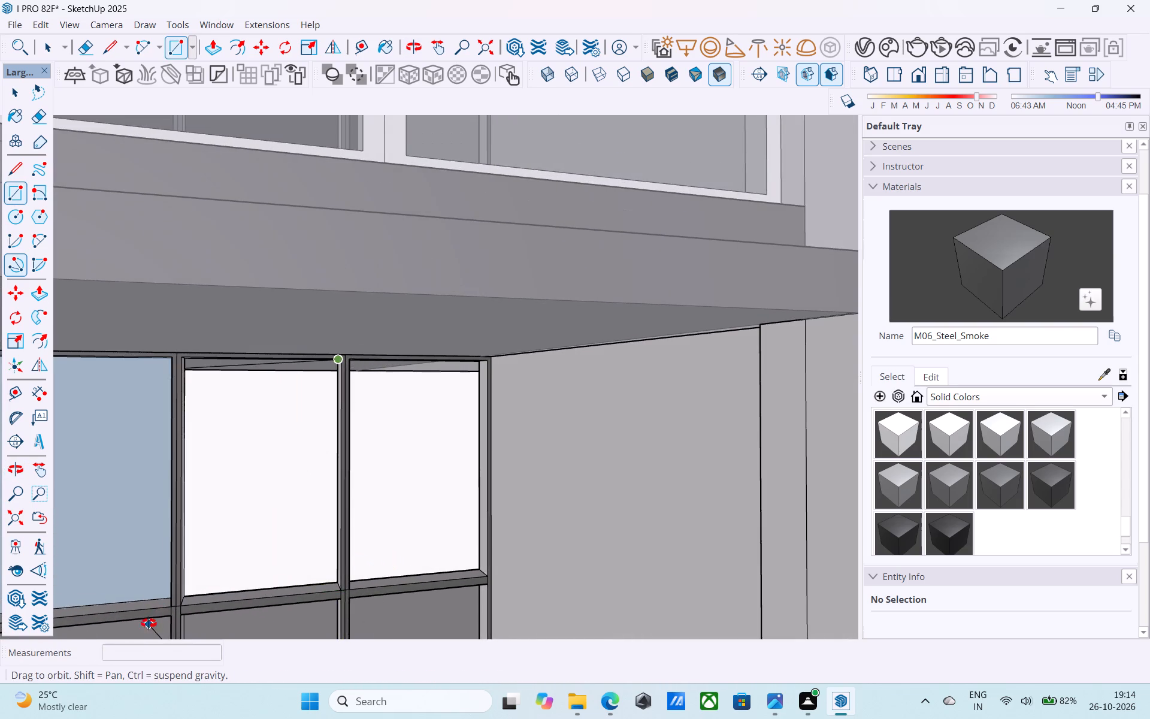
pyautogui.moveTo(149, 623); pyautogui.dragTo(205, 601, button='middle')
pyautogui.scroll(2, 220, 564)
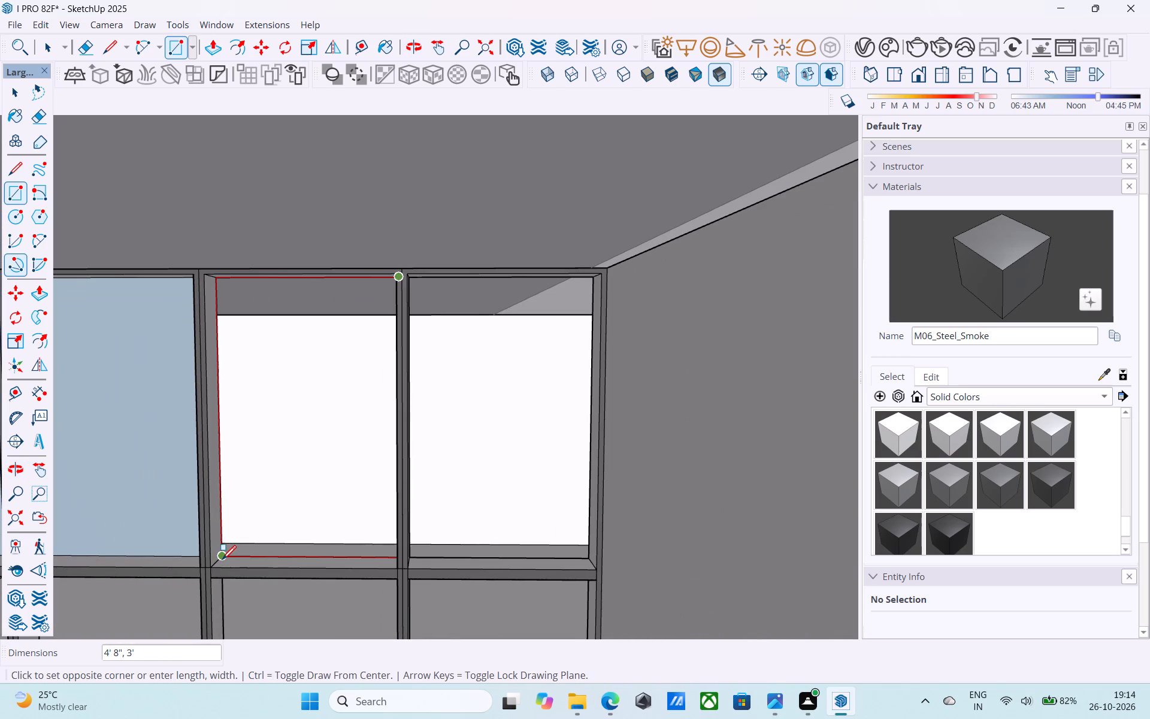
pyautogui.click(223, 560)
# Draw a rectangular glass face about 3' by 4' 8" filling the sixth and last upper back-wall opening.
pyautogui.scroll(6, 551, 292)
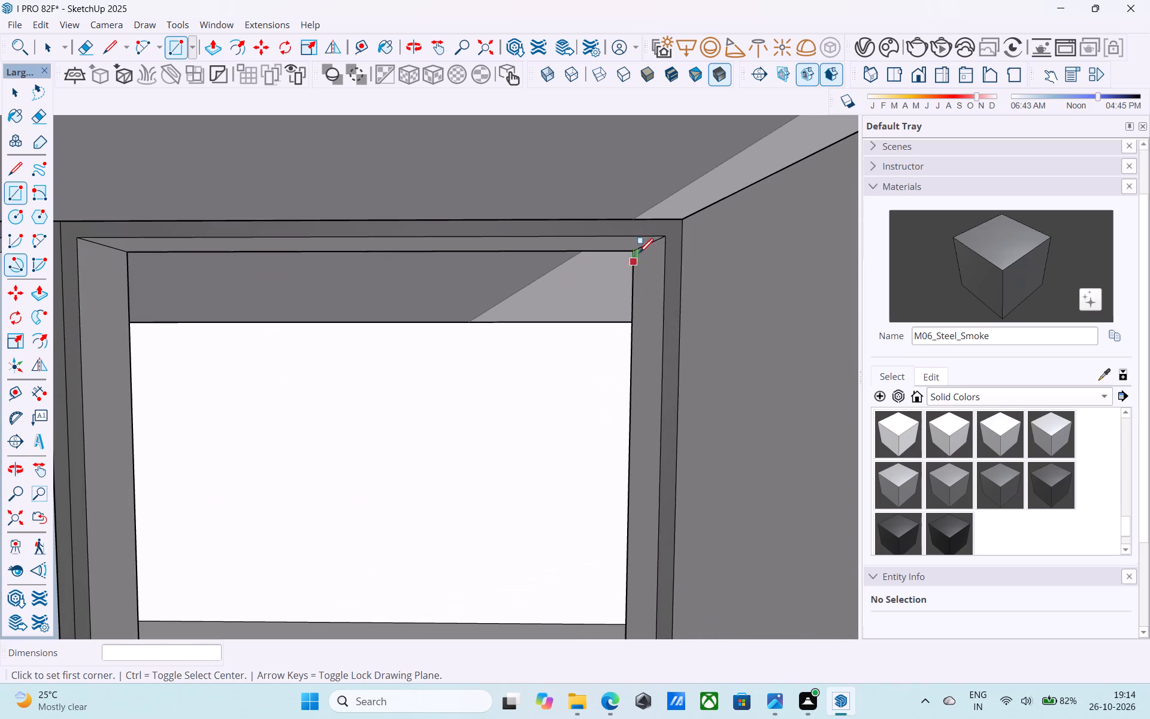
pyautogui.click(641, 250)
pyautogui.scroll(-5, 489, 511)
pyautogui.moveTo(480, 526); pyautogui.dragTo(486, 288, button='middle')
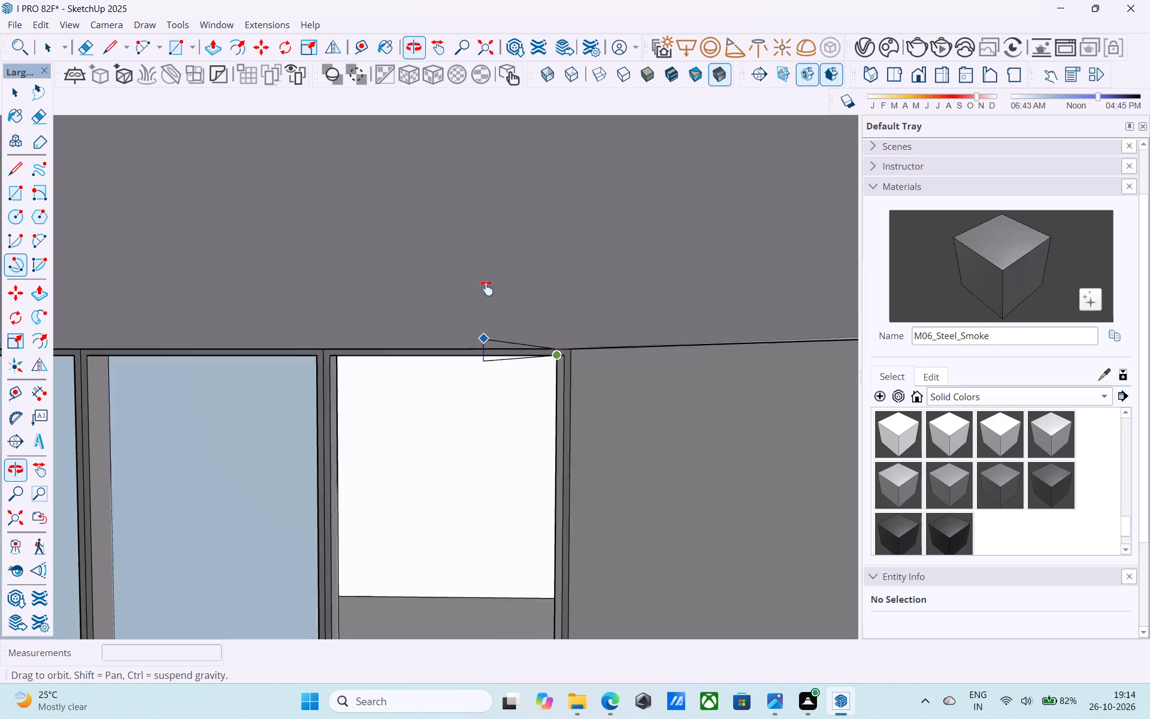
pyautogui.moveTo(486, 288); pyautogui.dragTo(486, 255, button='middle')
pyautogui.keyDown('shift'); pyautogui.moveTo(474, 578); pyautogui.dragTo(502, 561, button='middle'); pyautogui.keyUp('shift')
pyautogui.scroll(-5, 503, 509)
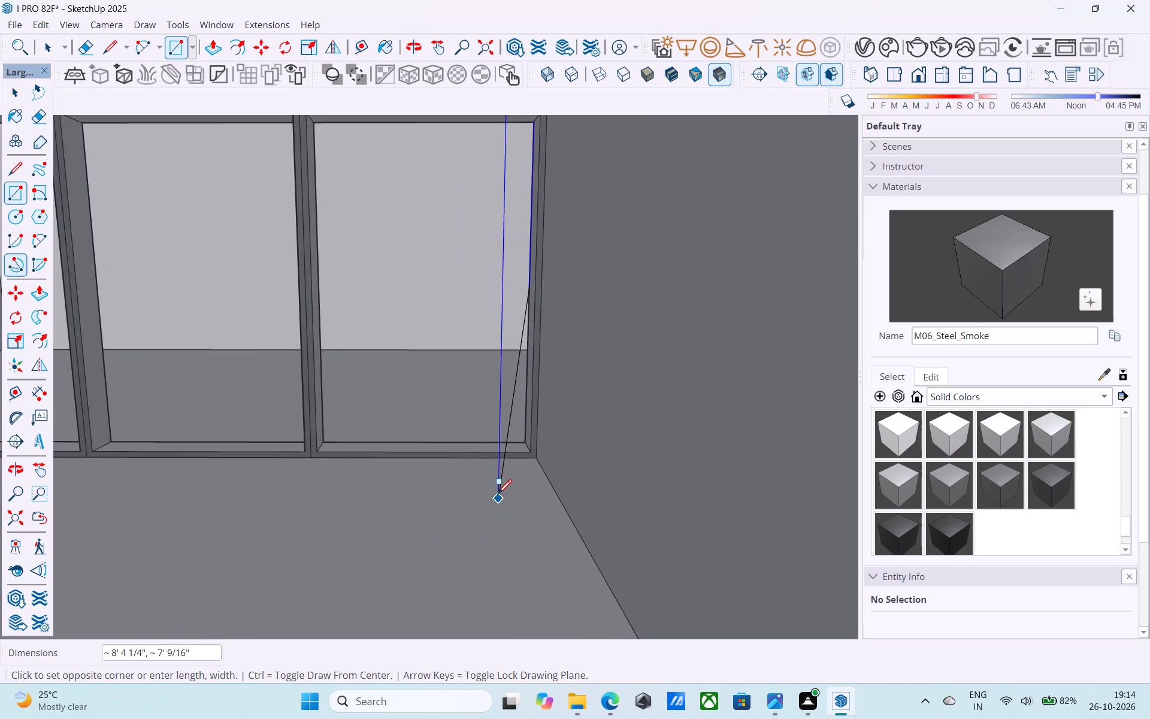
pyautogui.scroll(-9, 498, 495)
pyautogui.scroll(1, 495, 487)
pyautogui.scroll(-16, 495, 487)
pyautogui.scroll(-5, 464, 368)
pyautogui.keyDown('shift'); pyautogui.moveTo(456, 397); pyautogui.dragTo(453, 467, button='middle'); pyautogui.keyUp('shift')
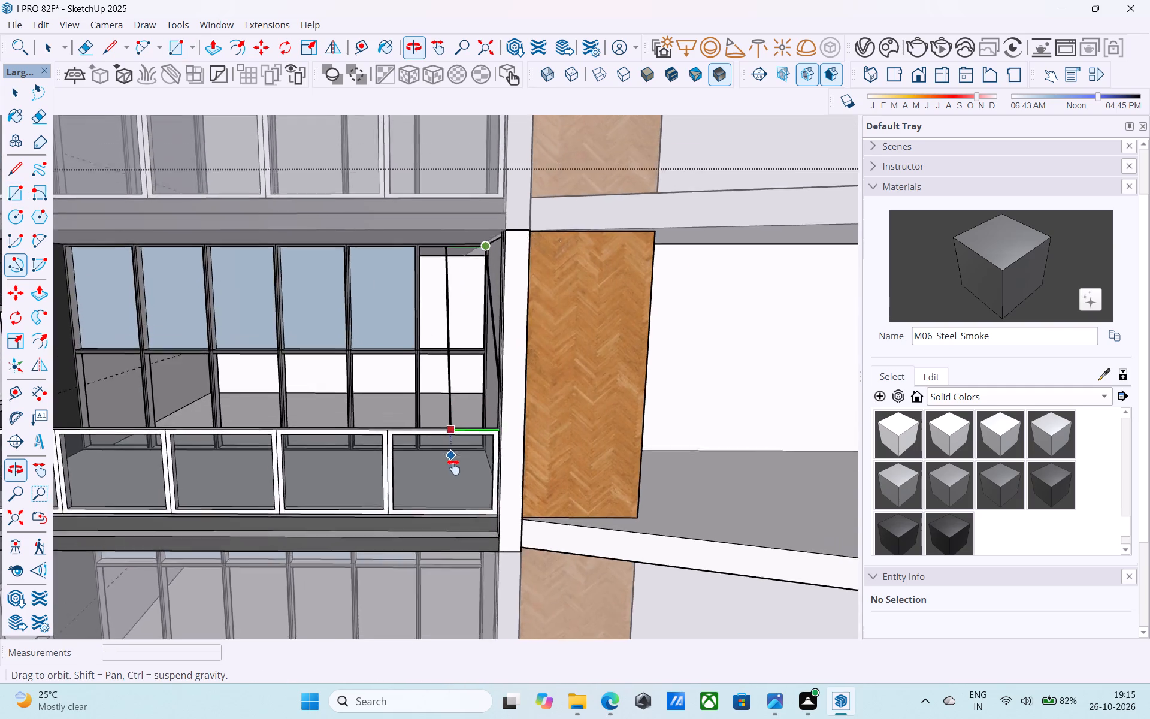
pyautogui.keyDown('shift'); pyautogui.moveTo(453, 467); pyautogui.dragTo(475, 525, button='middle'); pyautogui.keyUp('shift')
pyautogui.scroll(4, 447, 433)
pyautogui.scroll(5, 413, 380)
pyautogui.moveTo(412, 379); pyautogui.dragTo(388, 396, button='middle')
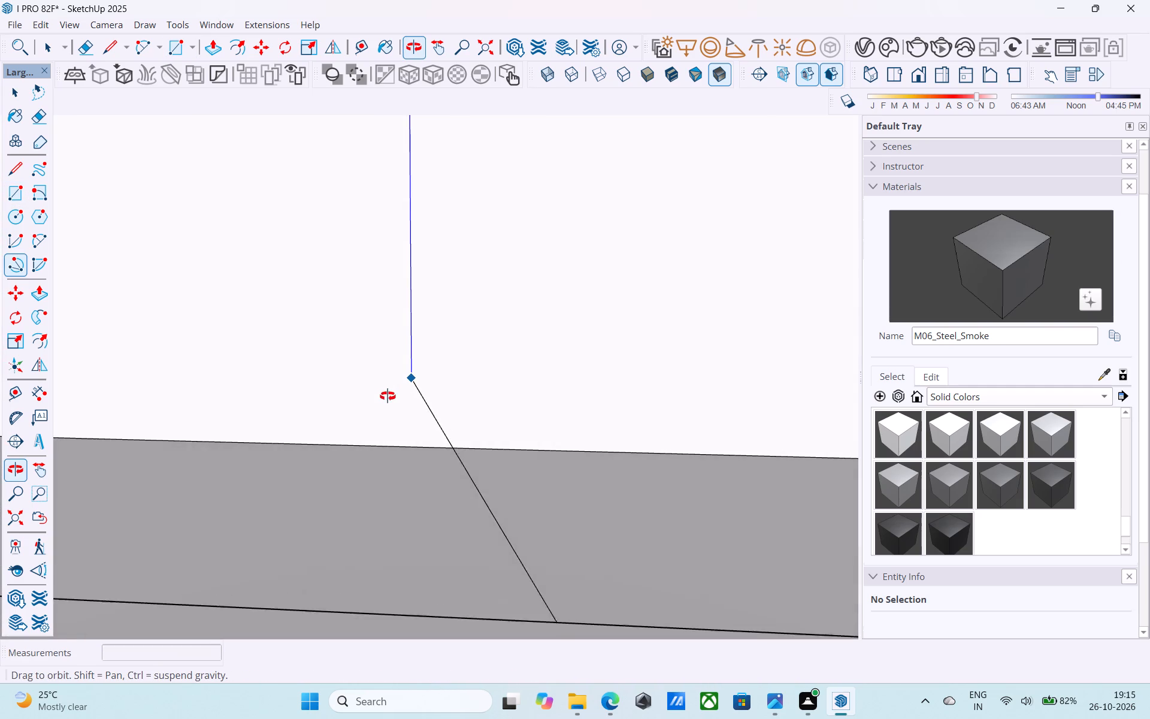
pyautogui.moveTo(388, 396); pyautogui.dragTo(400, 389, button='middle')
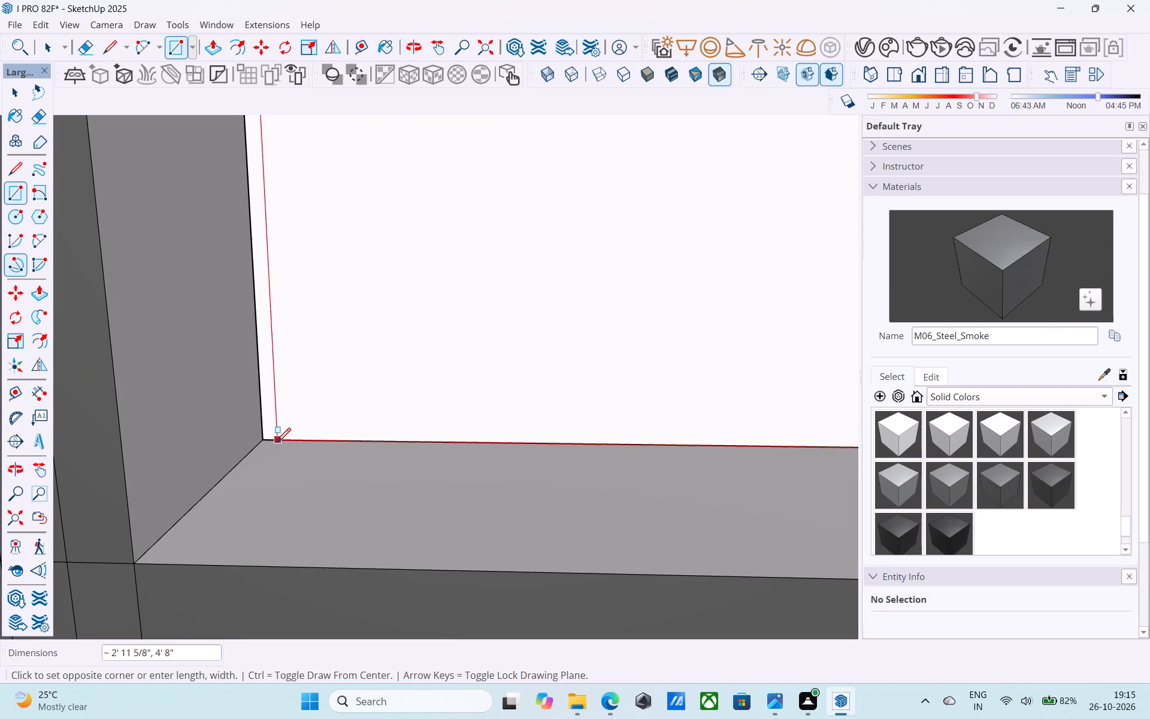
pyautogui.click(271, 440)
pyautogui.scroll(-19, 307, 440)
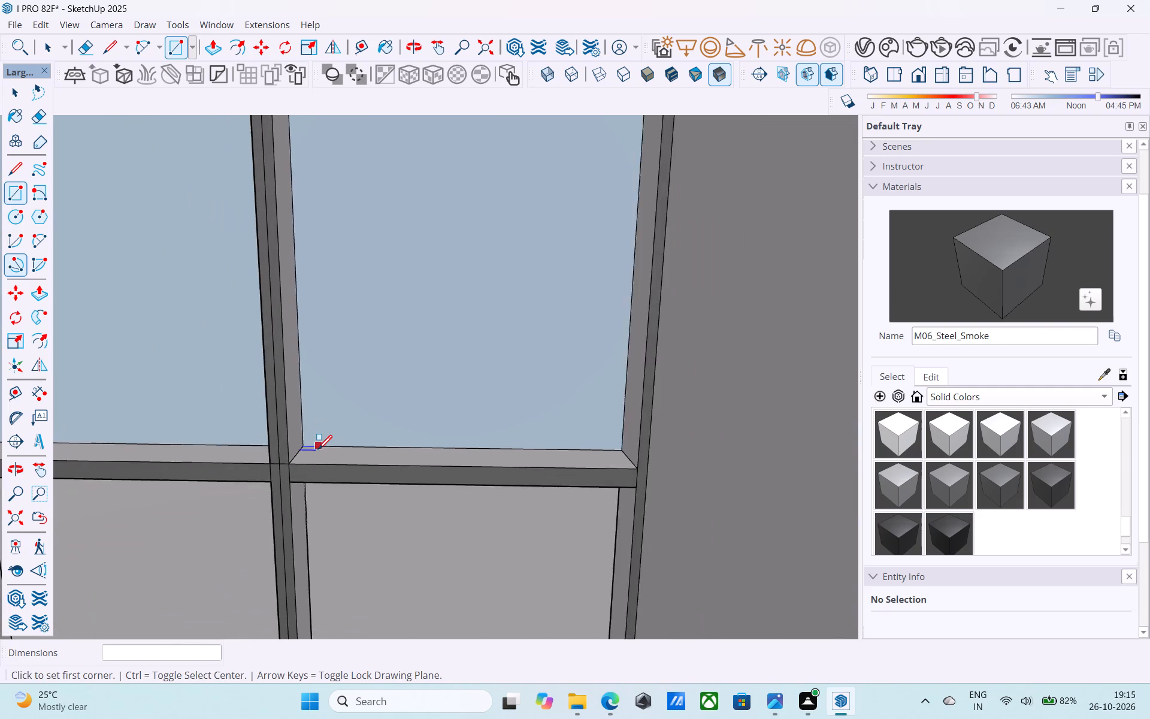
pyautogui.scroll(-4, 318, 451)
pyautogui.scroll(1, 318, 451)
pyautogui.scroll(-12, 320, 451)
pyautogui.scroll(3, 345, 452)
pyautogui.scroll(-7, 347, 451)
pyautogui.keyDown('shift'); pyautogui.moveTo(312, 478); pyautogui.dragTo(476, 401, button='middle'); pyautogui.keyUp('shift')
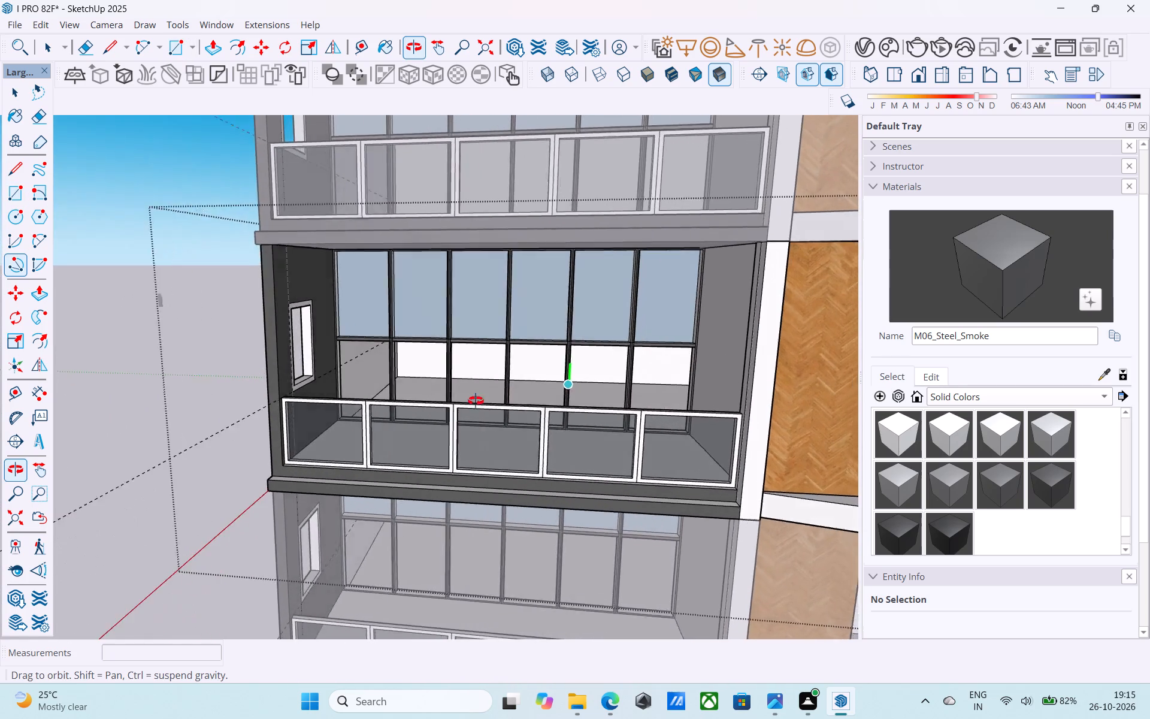
# Draw a 3' by 4' 6" rectangular glass face filling the first lower back-wall opening, beside the side wall with the small window.
pyautogui.keyDown('shift'); pyautogui.moveTo(476, 401); pyautogui.dragTo(473, 406, button='middle'); pyautogui.keyUp('shift')
pyautogui.scroll(5, 400, 359)
pyautogui.keyDown('shift'); pyautogui.moveTo(368, 373); pyautogui.dragTo(523, 378, button='middle'); pyautogui.keyUp('shift')
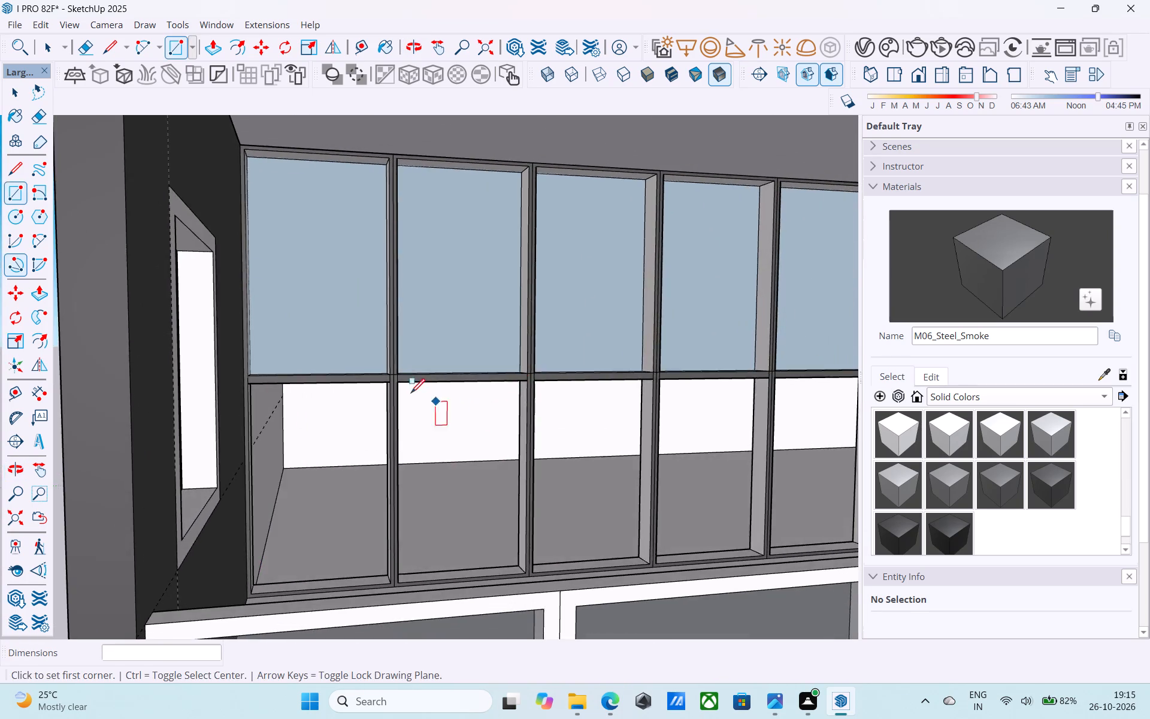
pyautogui.scroll(2, 411, 394)
pyautogui.moveTo(361, 409); pyautogui.dragTo(363, 386, button='middle')
pyautogui.scroll(3, 375, 295)
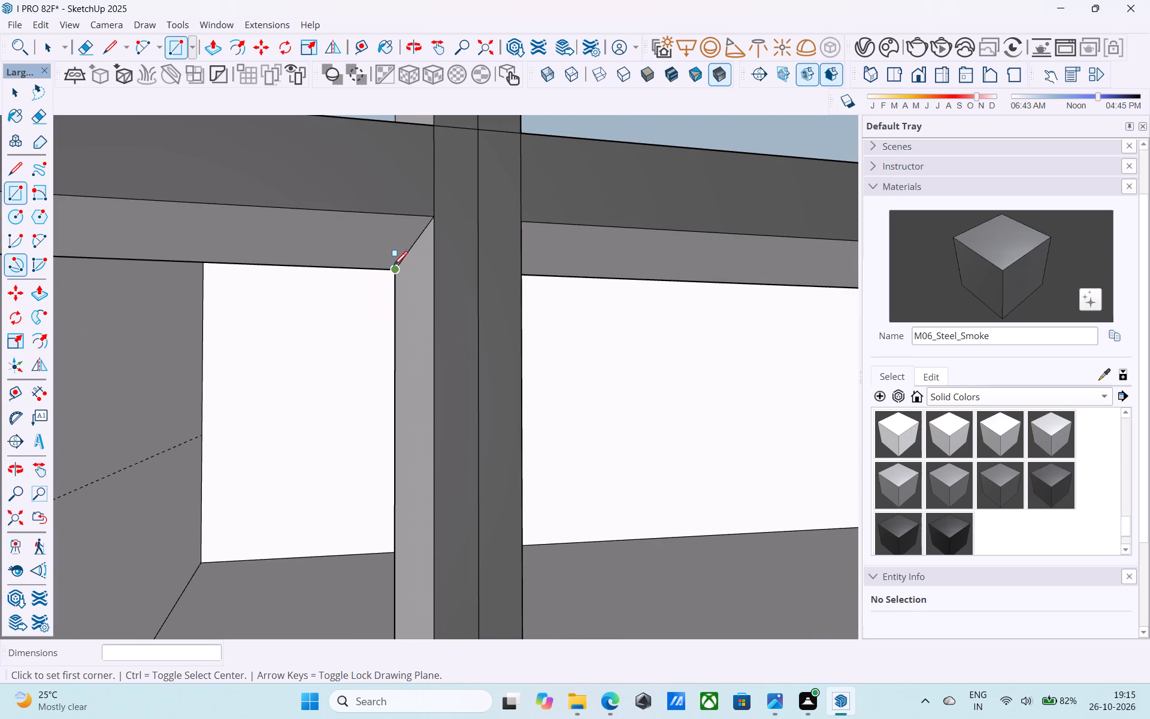
pyautogui.click(393, 274)
pyautogui.scroll(-5, 373, 389)
pyautogui.moveTo(368, 403); pyautogui.dragTo(334, 422, button='middle')
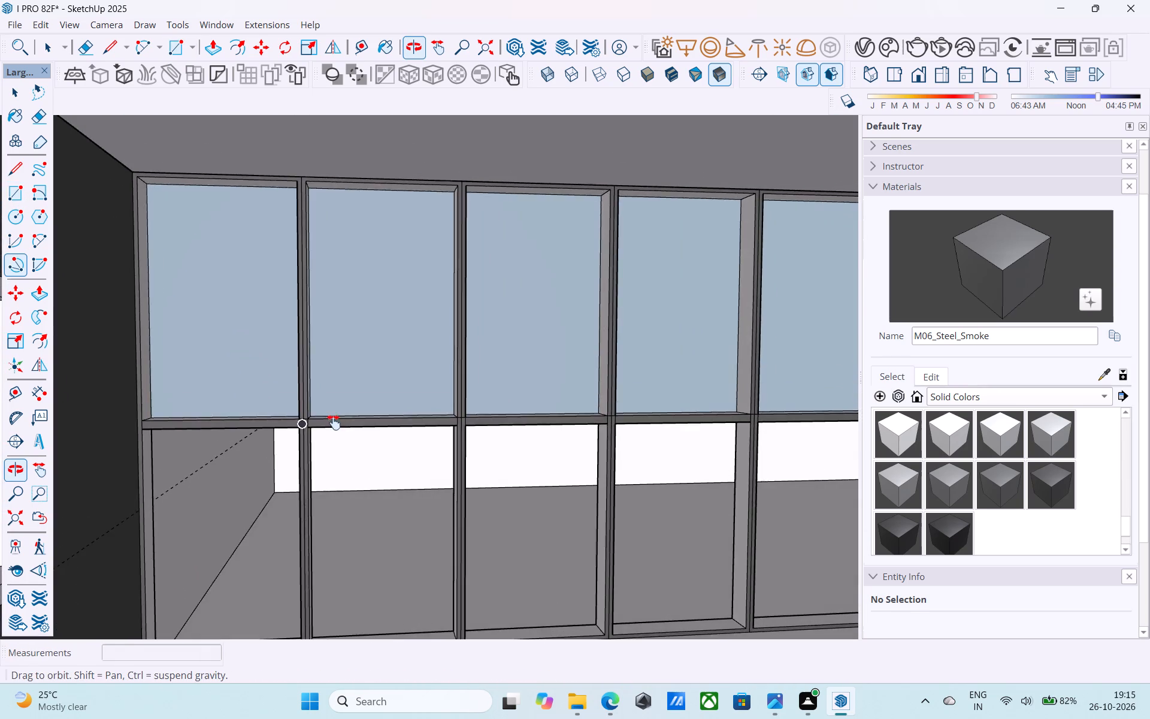
pyautogui.moveTo(334, 422); pyautogui.dragTo(319, 404, button='middle')
pyautogui.click(212, 563)
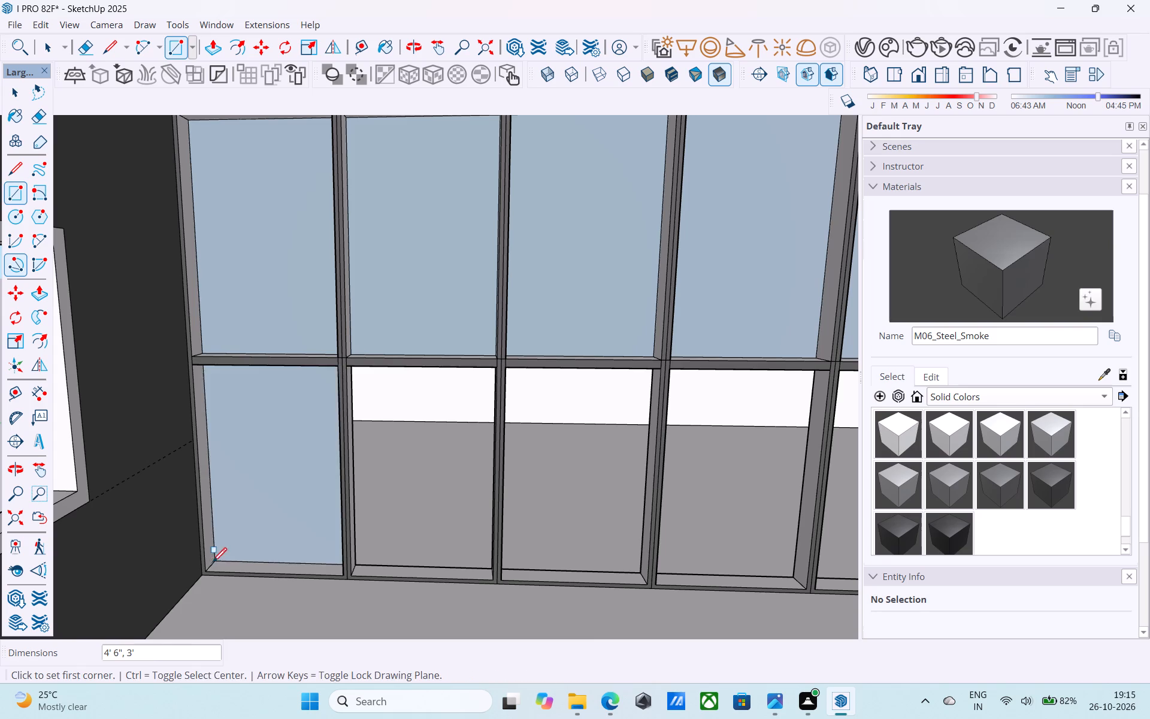
# Draw a rectangular glass face 4' 6" high filling the second lower back-wall opening, corner to corner.
pyautogui.scroll(-4, 416, 455)
pyautogui.keyDown('shift'); pyautogui.moveTo(411, 462); pyautogui.dragTo(382, 485, button='middle'); pyautogui.keyUp('shift')
pyautogui.scroll(4, 404, 470)
pyautogui.moveTo(405, 467); pyautogui.dragTo(414, 457, button='middle')
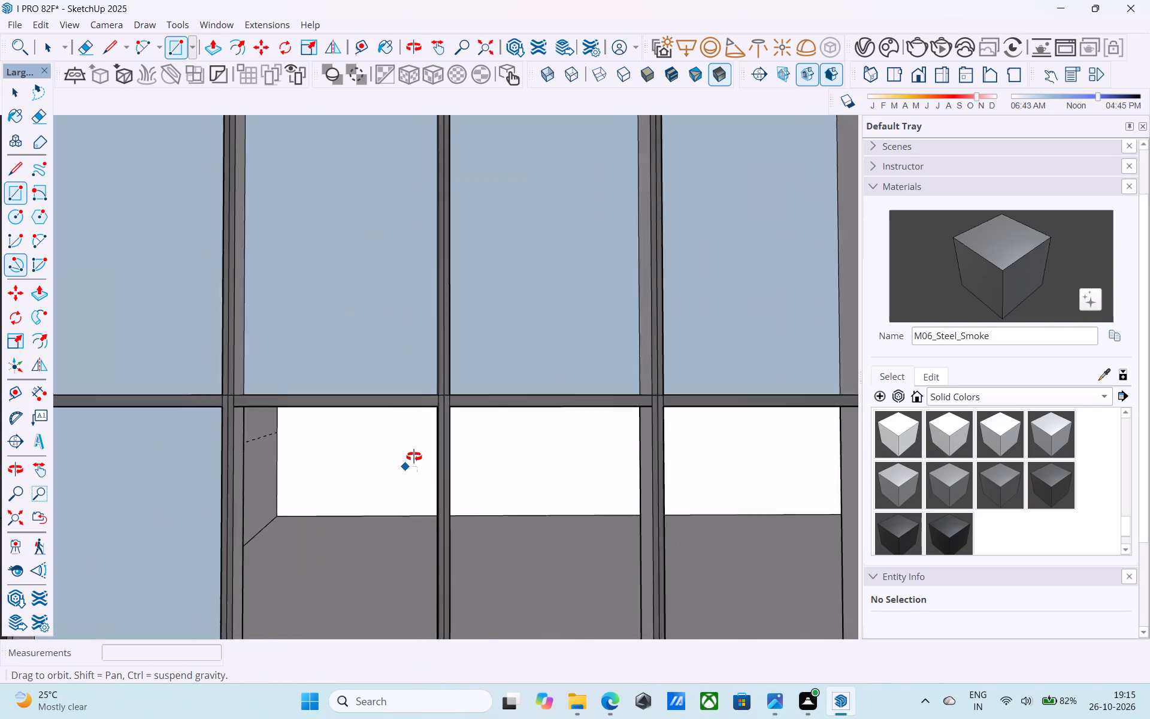
pyautogui.moveTo(414, 457); pyautogui.dragTo(437, 442, button='middle')
pyautogui.scroll(3, 509, 363)
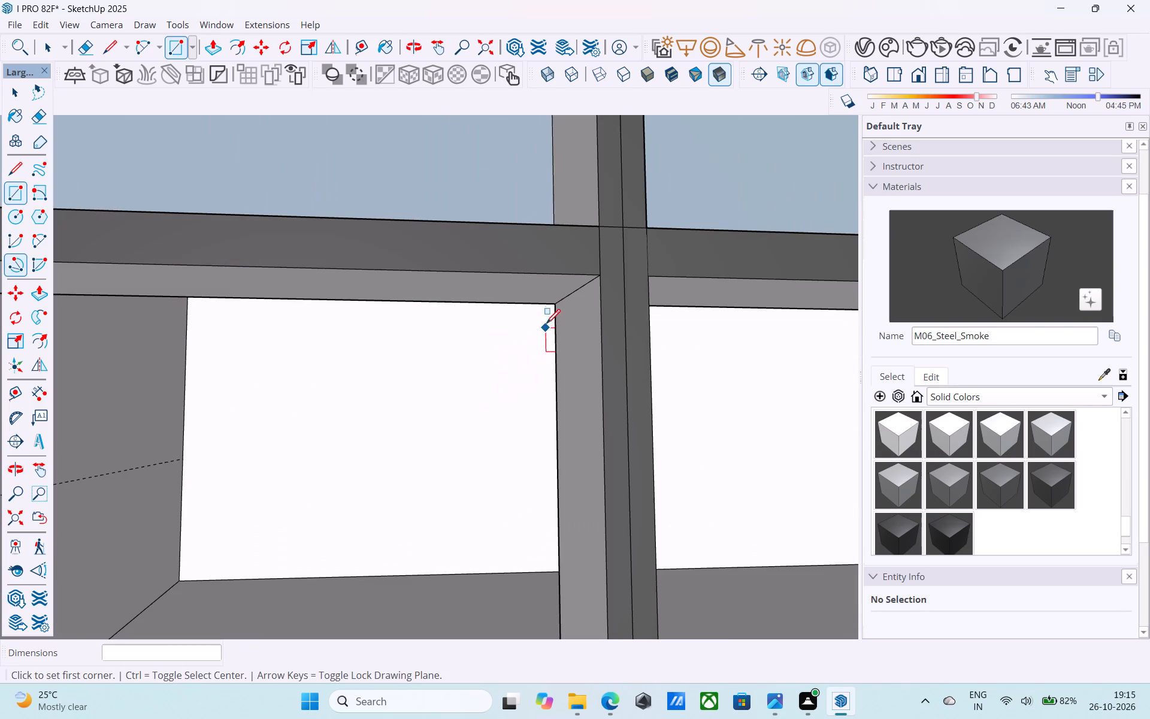
pyautogui.click(552, 306)
pyautogui.scroll(-6, 552, 306)
pyautogui.scroll(-4, 534, 380)
pyautogui.moveTo(517, 409); pyautogui.dragTo(460, 481, button='middle')
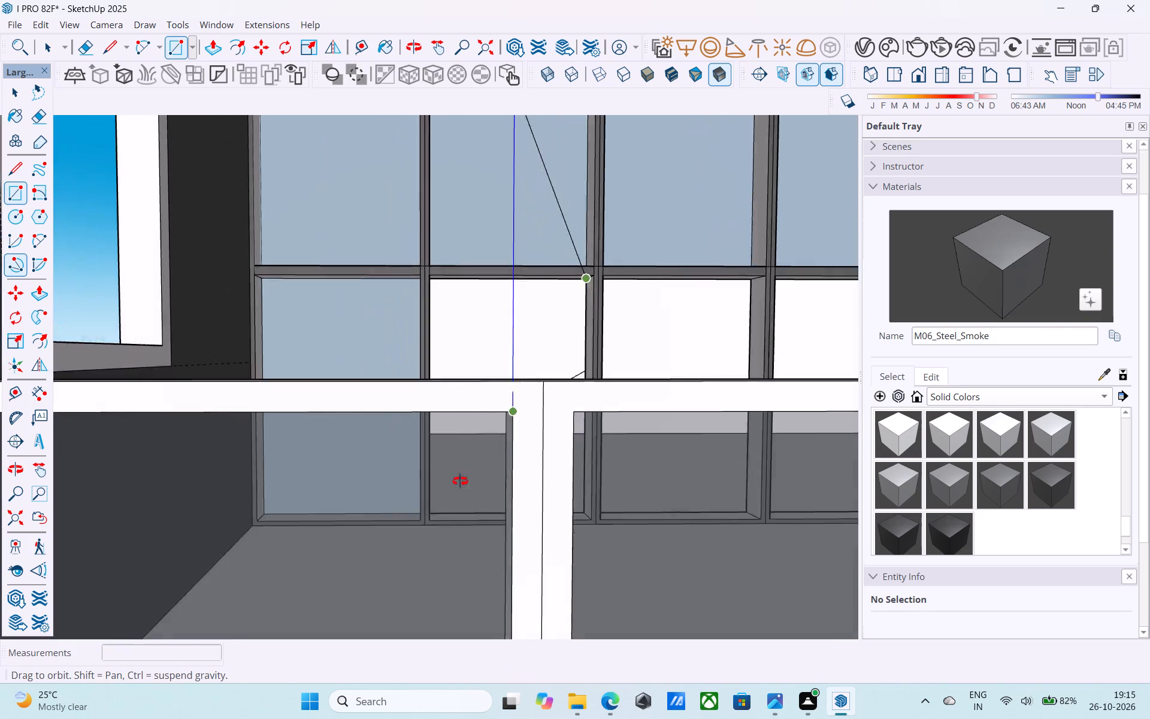
pyautogui.moveTo(460, 481); pyautogui.dragTo(270, 644, button='middle')
pyautogui.keyDown('shift'); pyautogui.moveTo(676, 369); pyautogui.dragTo(353, 477, button='middle'); pyautogui.keyUp('shift')
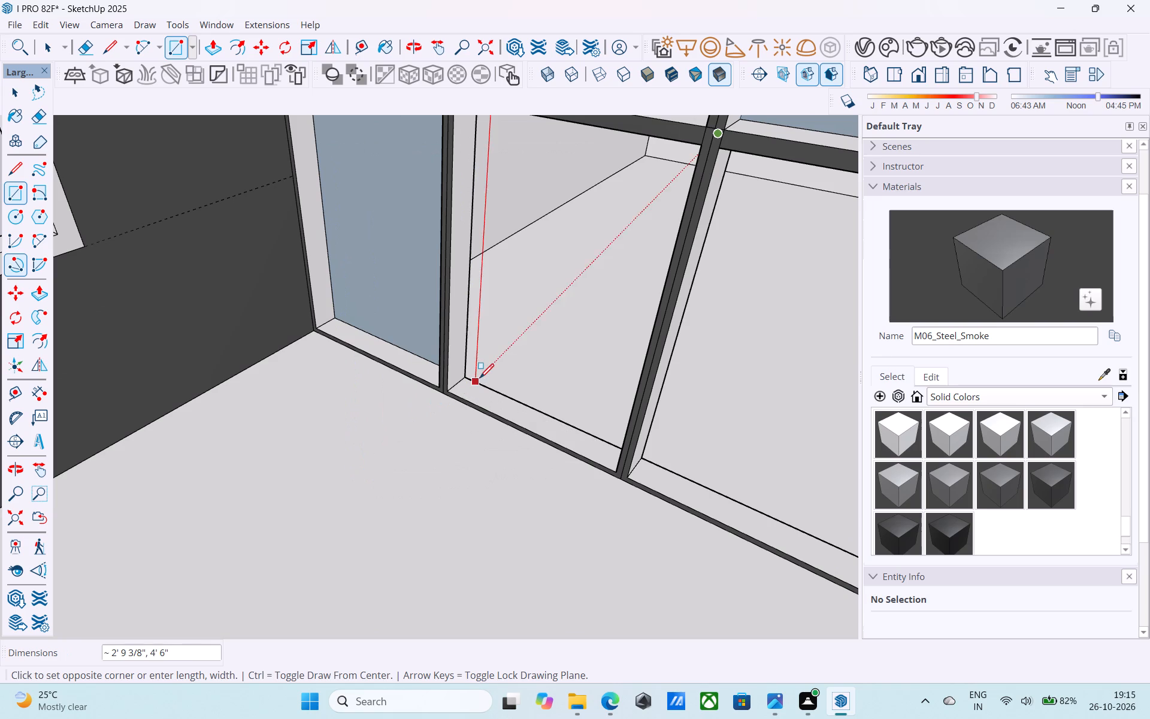
pyautogui.click(465, 378)
# Draw a rectangular glass face filling the third lower back-wall opening, between its opposite inner frame corners.
pyautogui.scroll(-10, 467, 377)
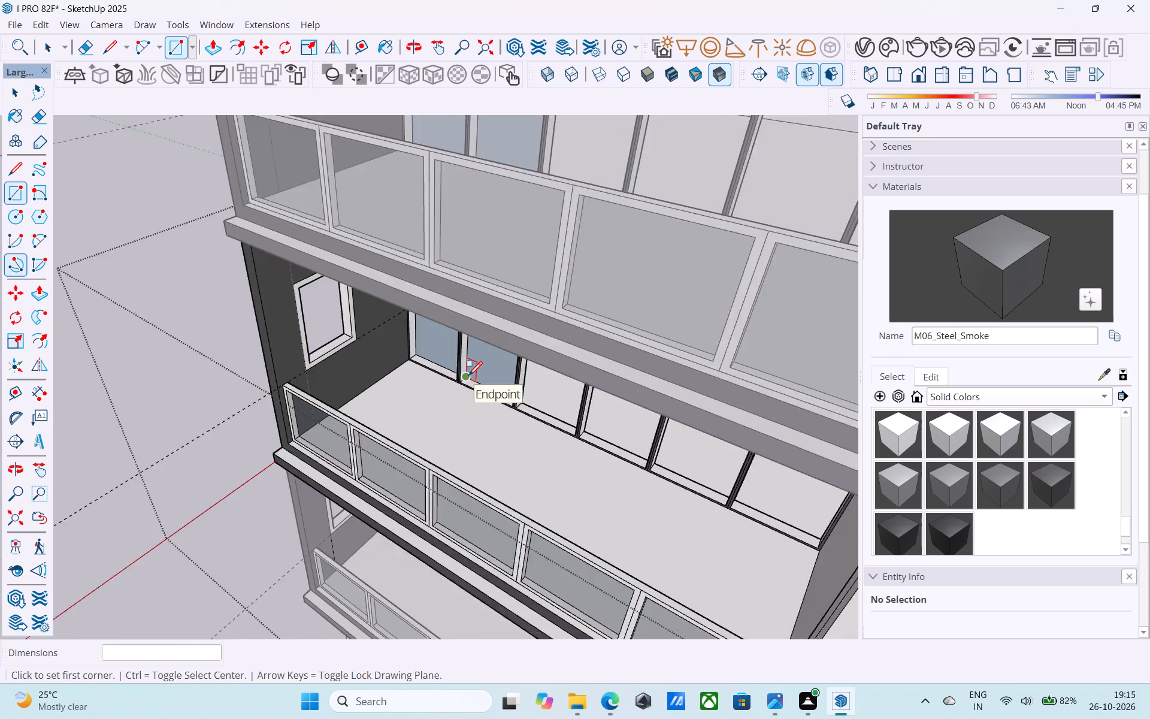
pyautogui.scroll(-2, 468, 377)
pyautogui.keyDown('shift'); pyautogui.moveTo(512, 395); pyautogui.dragTo(709, 316, button='middle'); pyautogui.keyUp('shift')
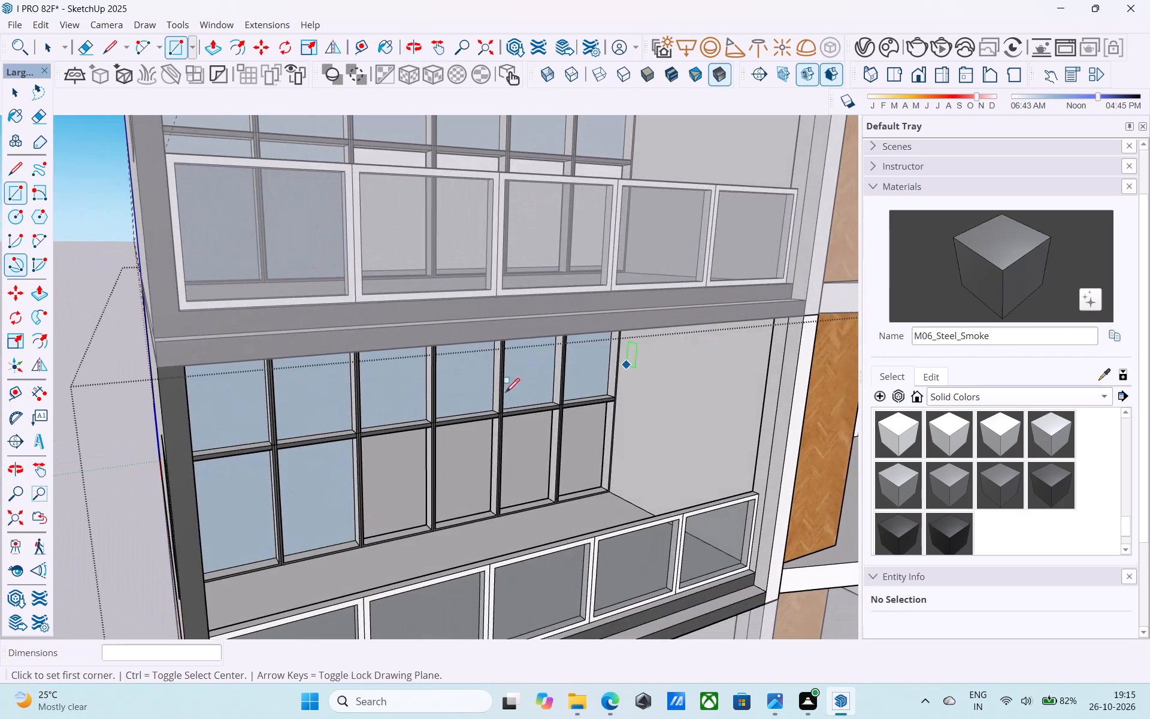
pyautogui.scroll(5, 420, 468)
pyautogui.moveTo(418, 470); pyautogui.dragTo(429, 454, button='middle')
pyautogui.scroll(1, 429, 454)
pyautogui.moveTo(430, 454); pyautogui.dragTo(438, 490, button='middle')
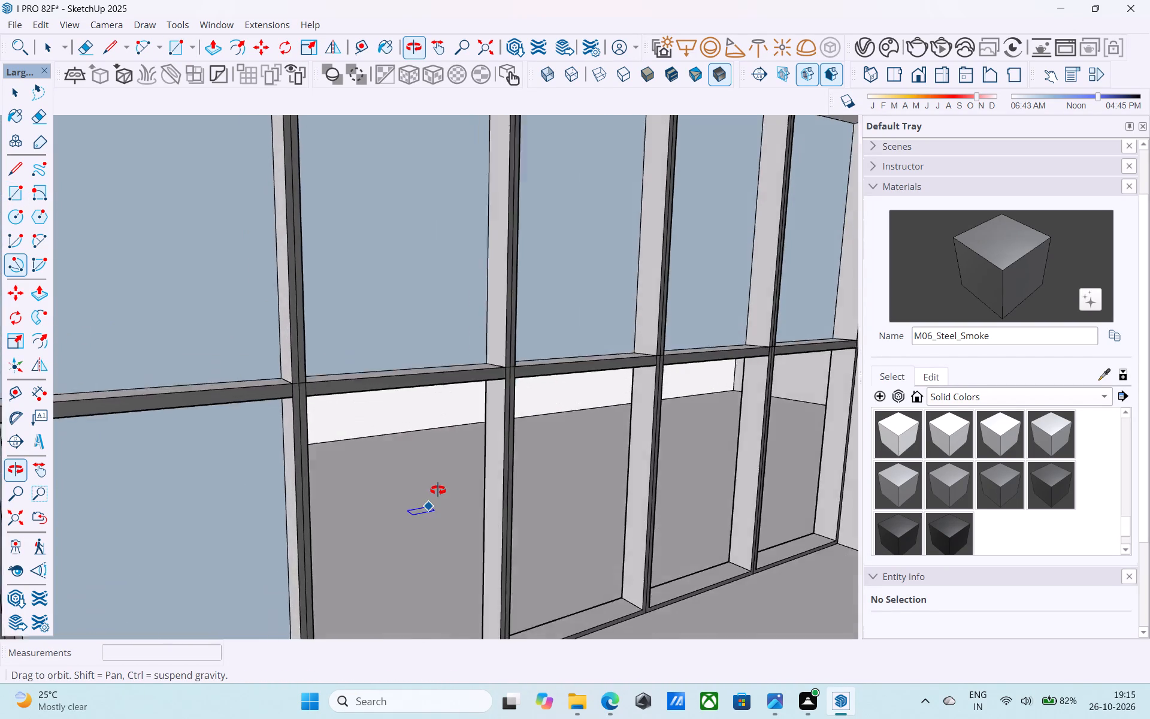
pyautogui.moveTo(438, 490); pyautogui.dragTo(459, 435, button='middle')
pyautogui.click(516, 286)
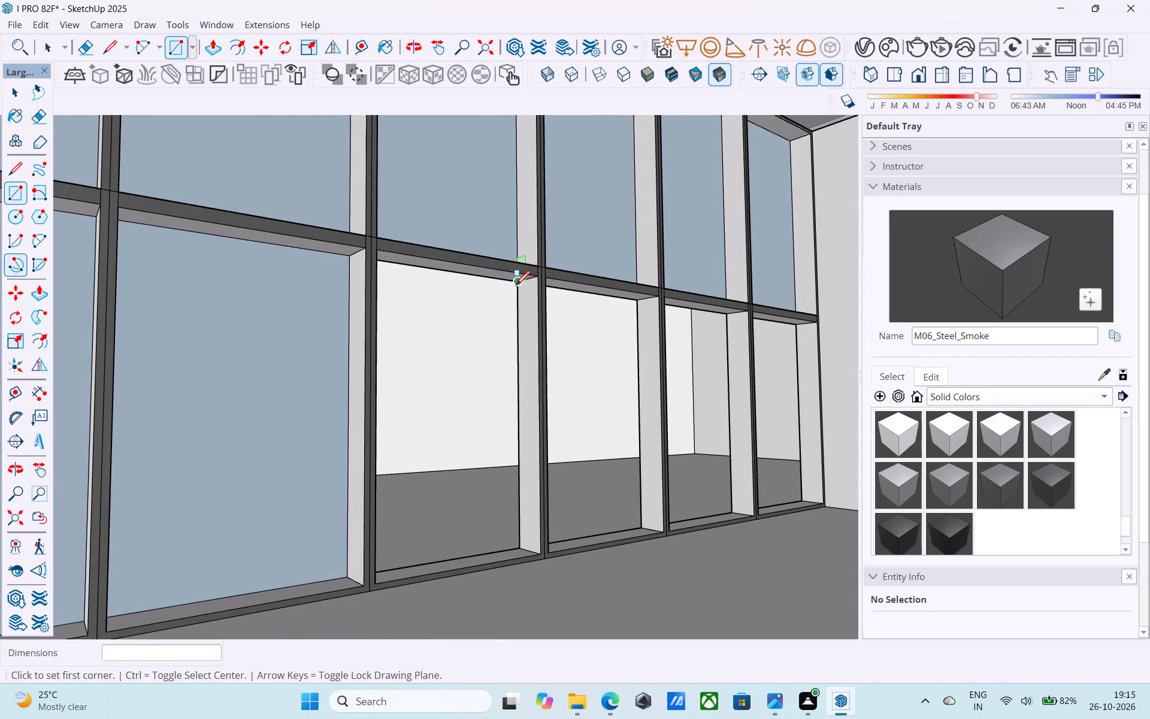
pyautogui.scroll(-4, 532, 458)
pyautogui.moveTo(516, 473); pyautogui.dragTo(176, 574, button='middle')
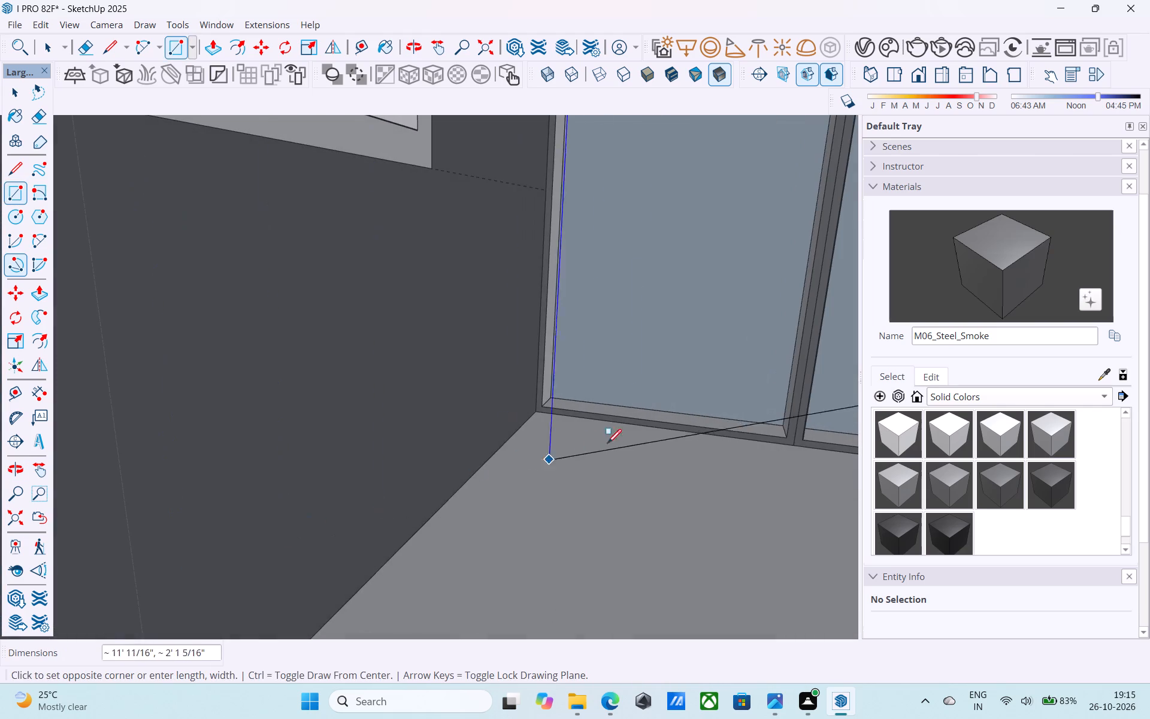
pyautogui.keyDown('shift'); pyautogui.moveTo(683, 420); pyautogui.dragTo(75, 461, button='middle'); pyautogui.keyUp('shift')
pyautogui.keyDown('shift'); pyautogui.moveTo(412, 442); pyautogui.dragTo(483, 409, button='middle'); pyautogui.keyUp('shift')
pyautogui.scroll(-6, 488, 403)
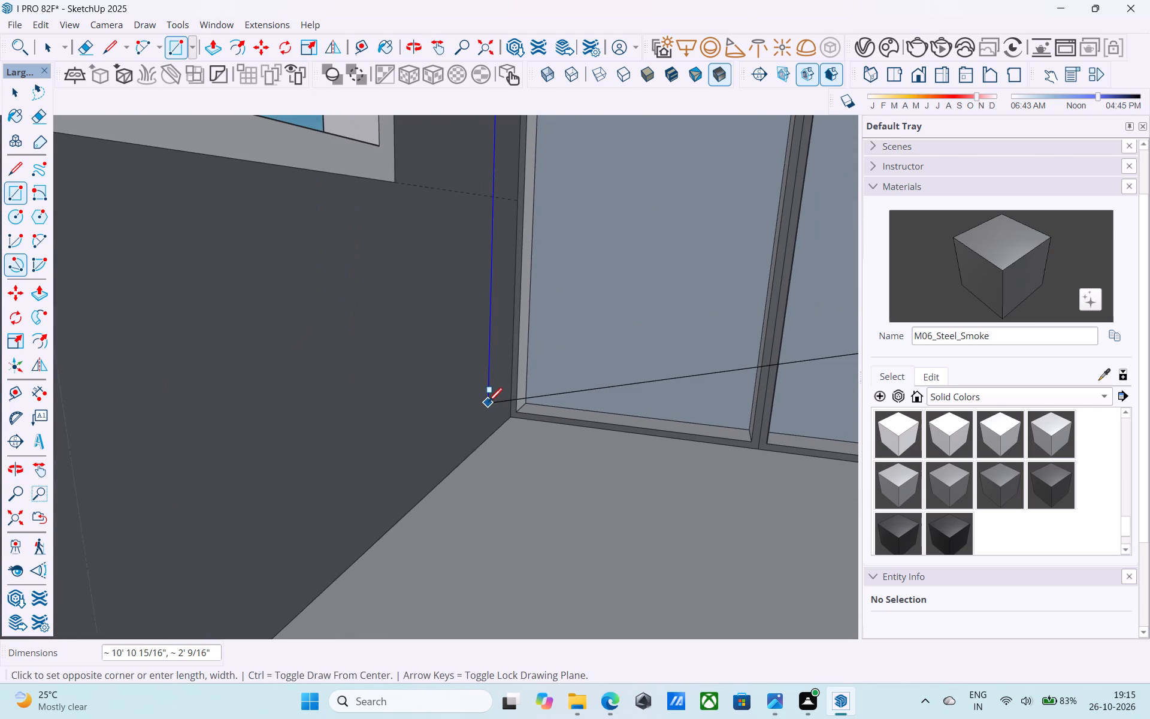
pyautogui.scroll(-20, 488, 403)
pyautogui.scroll(-11, 488, 403)
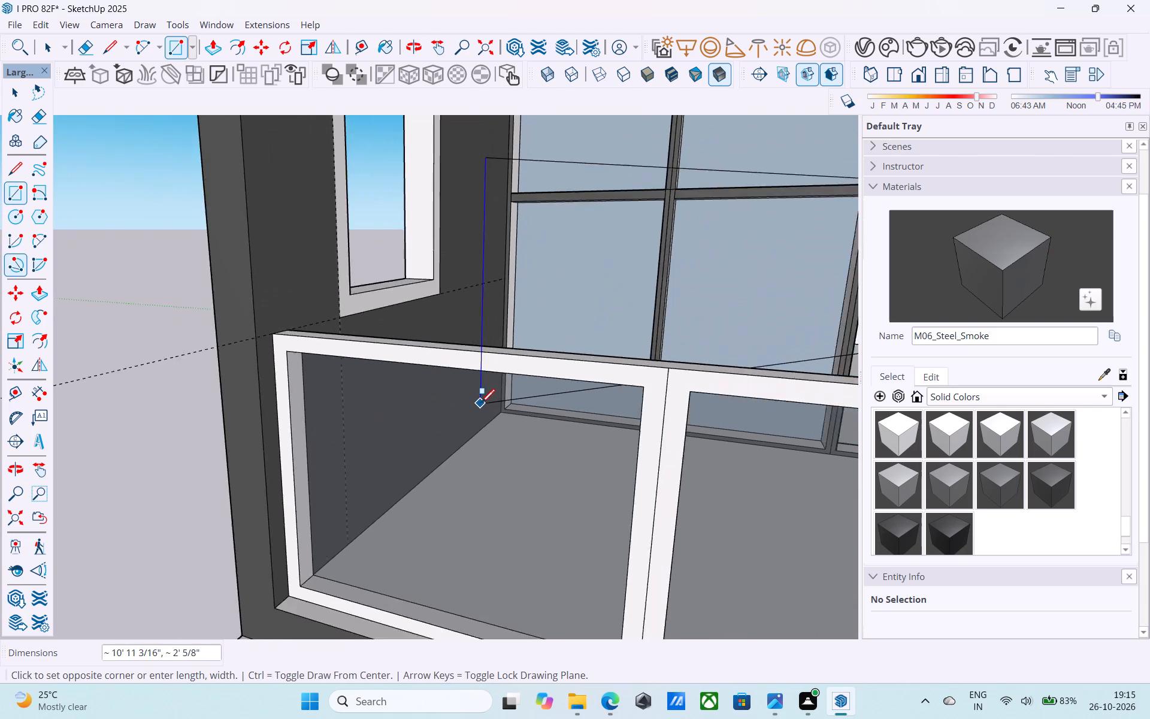
pyautogui.scroll(-8, 481, 404)
pyautogui.keyDown('shift'); pyautogui.moveTo(653, 378); pyautogui.dragTo(314, 481, button='middle'); pyautogui.keyUp('shift')
pyautogui.scroll(8, 320, 504)
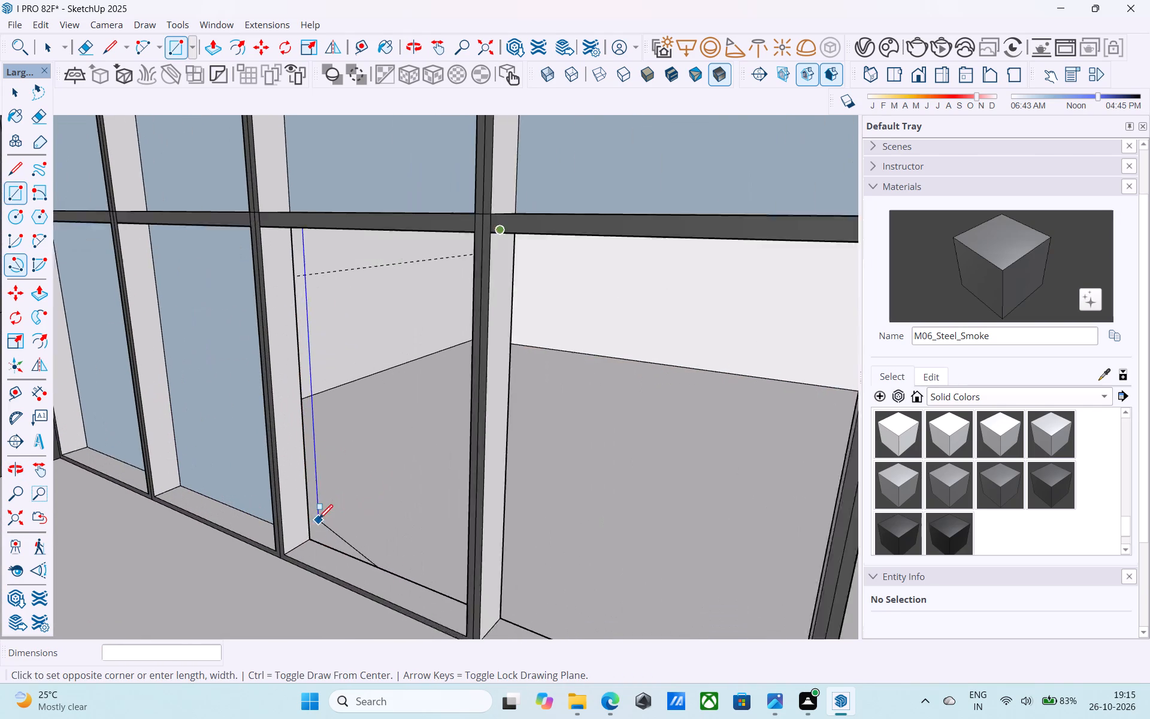
pyautogui.click(311, 537)
# Draw a rectangular glass face filling the fourth lower back-wall opening, between its opposite inner frame corners.
pyautogui.scroll(-5, 311, 537)
pyautogui.keyDown('shift'); pyautogui.moveTo(311, 538); pyautogui.dragTo(362, 527, button='middle'); pyautogui.keyUp('shift')
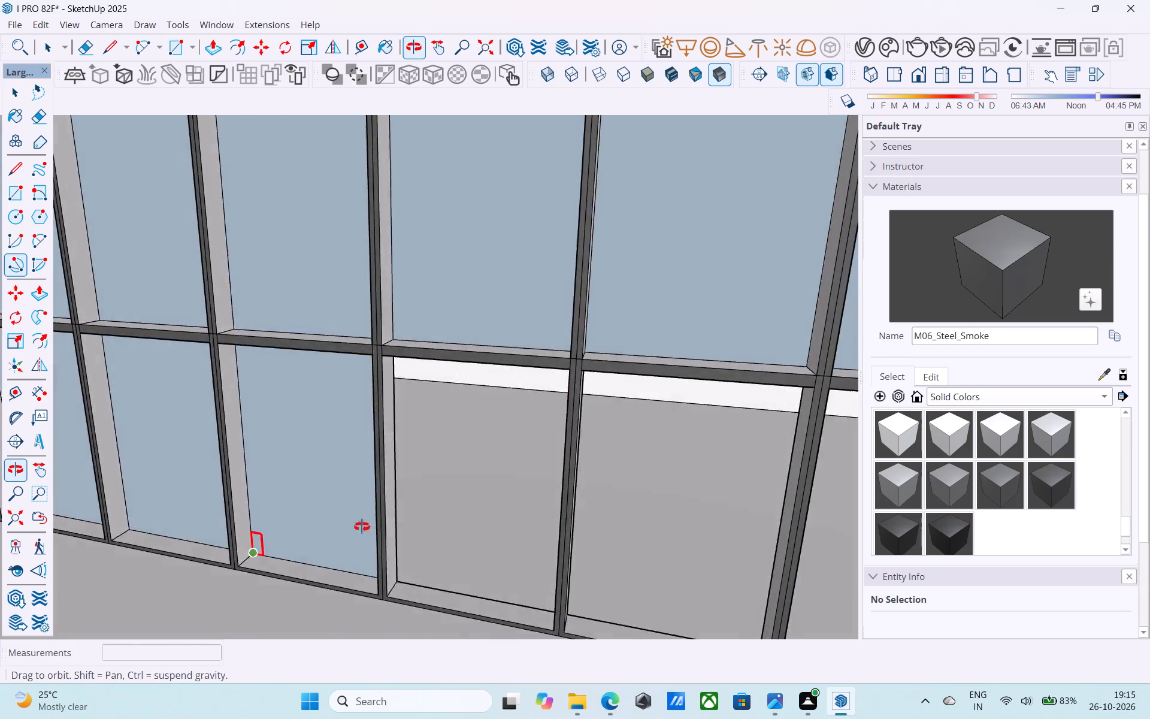
pyautogui.keyDown('shift'); pyautogui.moveTo(362, 527); pyautogui.dragTo(549, 445, button='middle'); pyautogui.keyUp('shift')
pyautogui.scroll(8, 555, 393)
pyautogui.moveTo(536, 362); pyautogui.dragTo(539, 334, button='middle')
pyautogui.scroll(1, 538, 348)
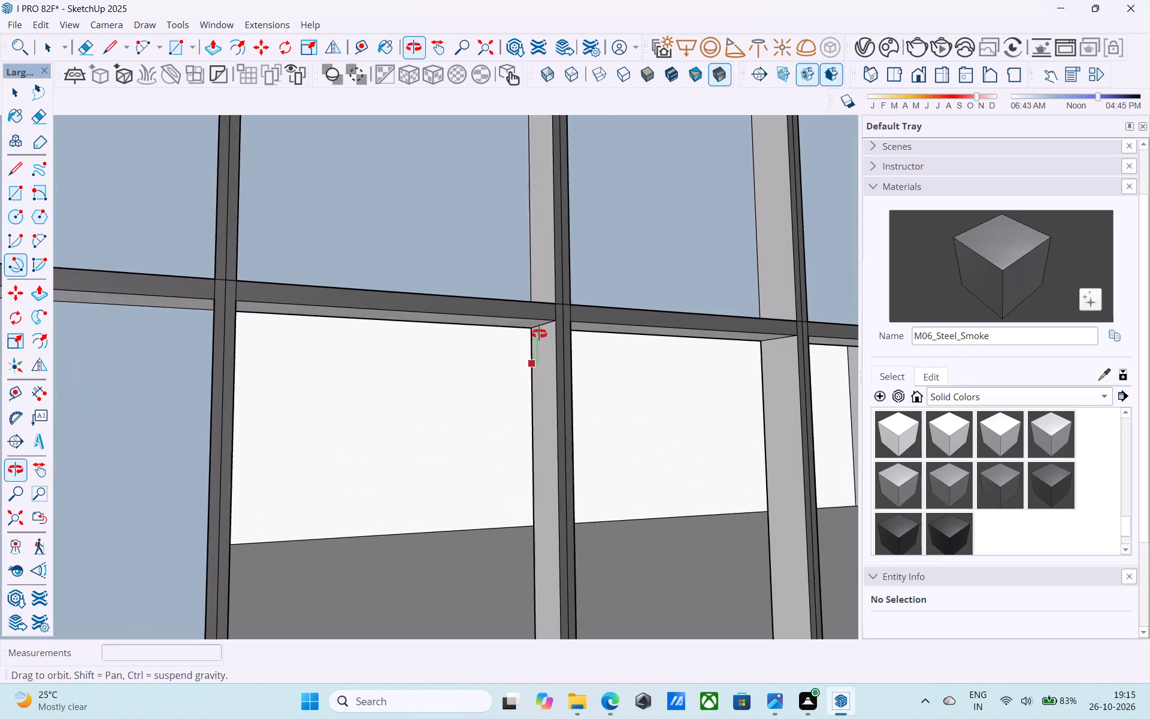
pyautogui.moveTo(539, 334); pyautogui.dragTo(538, 325, button='middle')
pyautogui.click(532, 331)
pyautogui.scroll(-5, 522, 406)
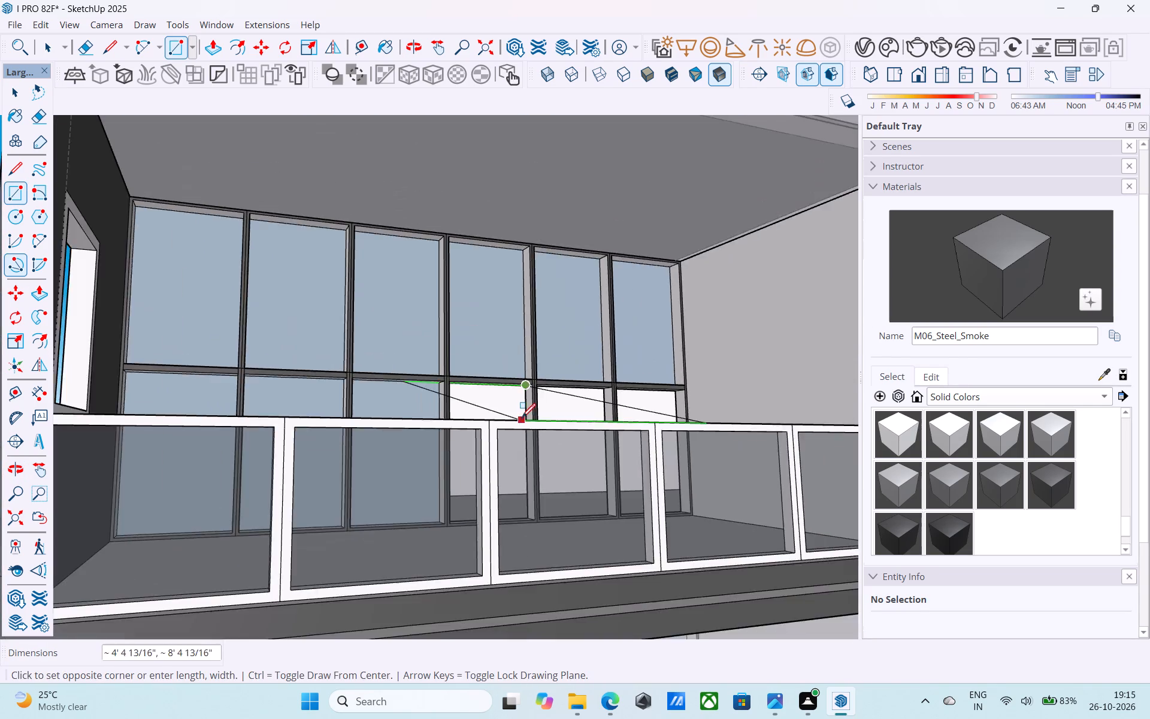
pyautogui.moveTo(519, 424); pyautogui.dragTo(220, 624, button='middle')
pyautogui.moveTo(792, 313); pyautogui.dragTo(626, 365, button='middle')
pyautogui.scroll(3, 553, 442)
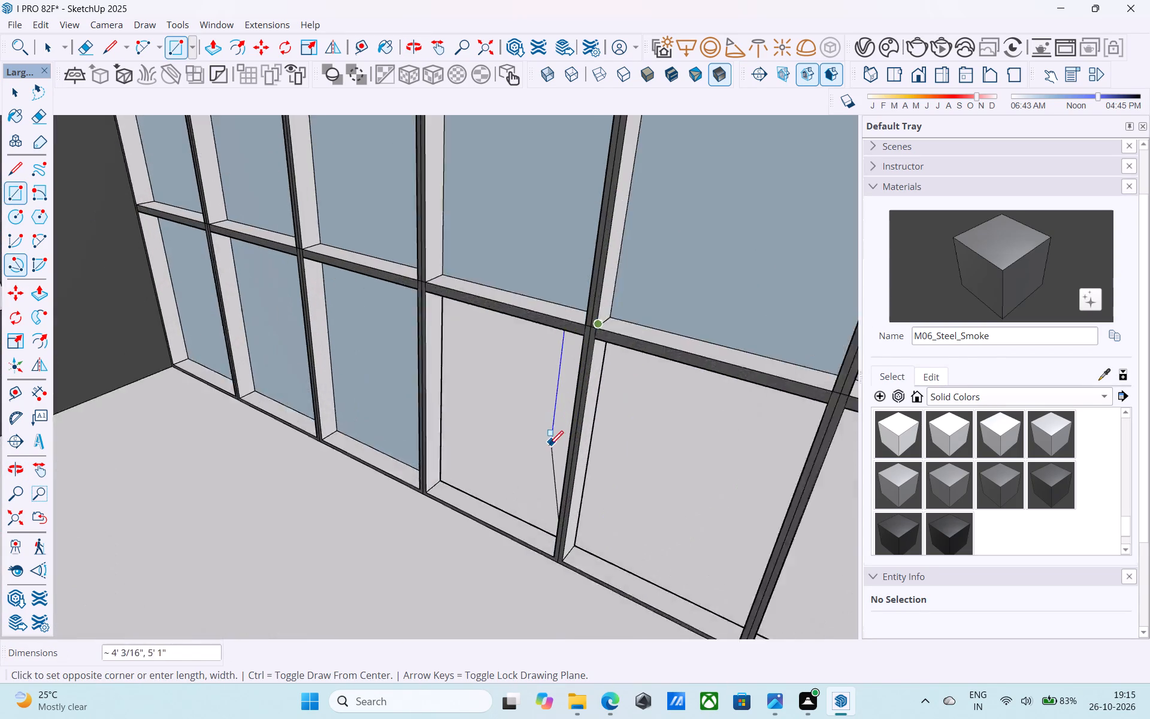
pyautogui.scroll(2, 549, 446)
pyautogui.click(411, 492)
# Draw a 3' by 4' 6" rectangular glass face filling the fifth lower back-wall opening, corner to corner.
pyautogui.scroll(-6, 410, 491)
pyautogui.keyDown('shift'); pyautogui.moveTo(517, 473); pyautogui.dragTo(770, 208, button='middle'); pyautogui.keyUp('shift')
pyautogui.scroll(-20, 612, 403)
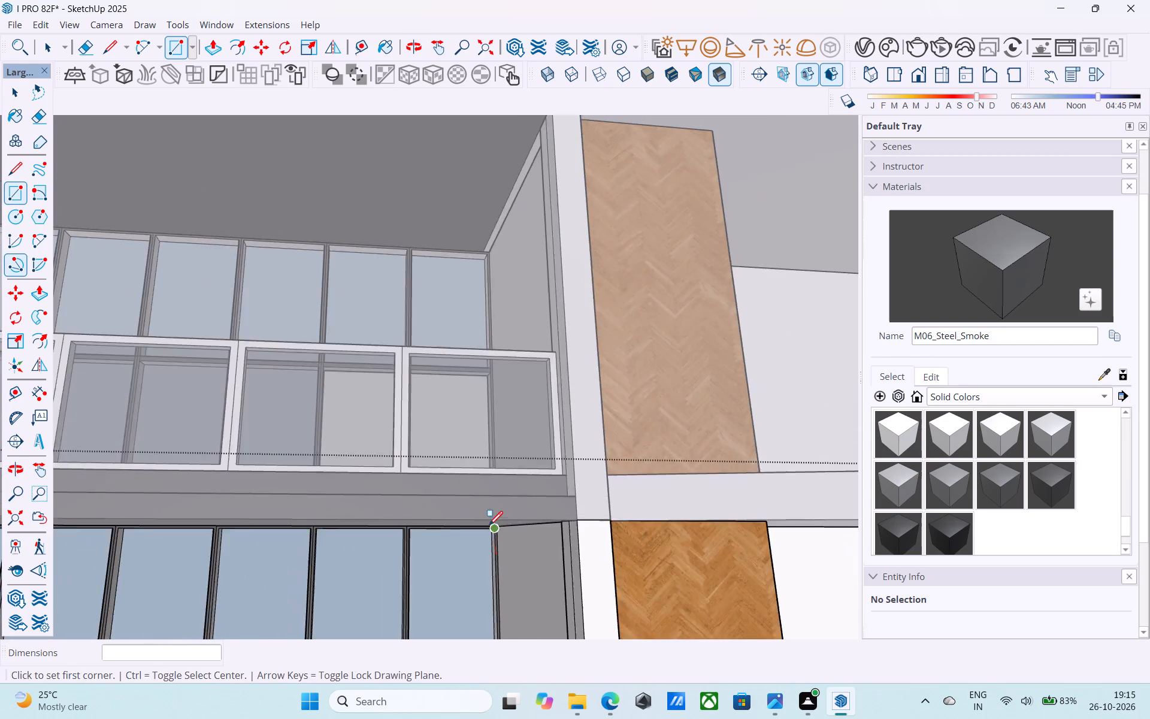
pyautogui.scroll(-6, 489, 527)
pyautogui.keyDown('shift'); pyautogui.moveTo(477, 540); pyautogui.dragTo(533, 496, button='middle'); pyautogui.keyUp('shift')
pyautogui.scroll(6, 476, 572)
pyautogui.moveTo(483, 576); pyautogui.dragTo(536, 405, button='middle')
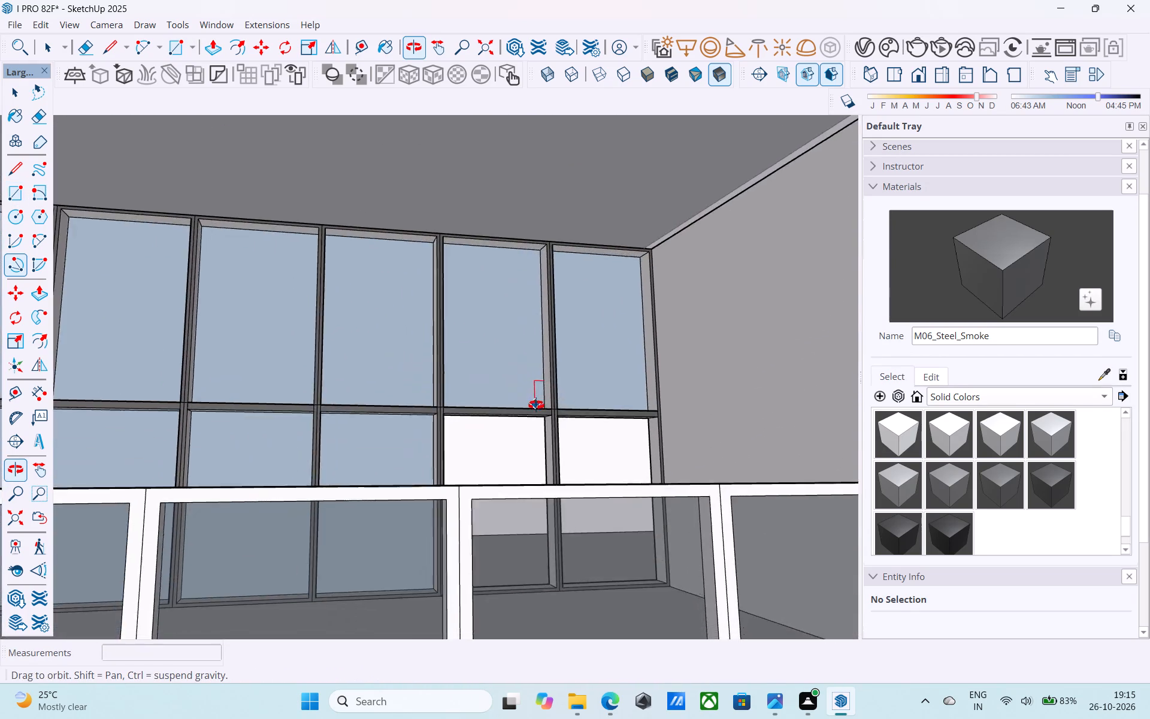
pyautogui.moveTo(536, 405); pyautogui.dragTo(540, 410, button='middle')
pyautogui.scroll(9, 537, 407)
pyautogui.moveTo(564, 463); pyautogui.dragTo(585, 439, button='middle')
pyautogui.scroll(4, 567, 442)
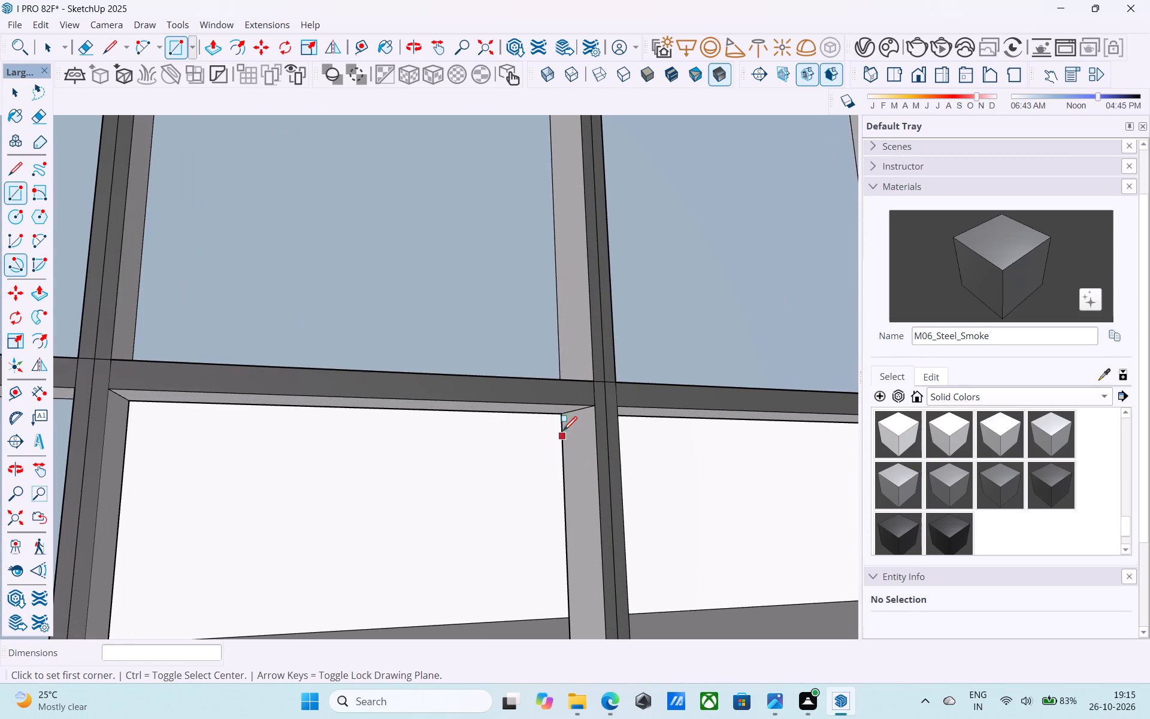
pyautogui.click(564, 419)
pyautogui.scroll(-16, 565, 416)
pyautogui.moveTo(560, 445); pyautogui.dragTo(503, 520, button='middle')
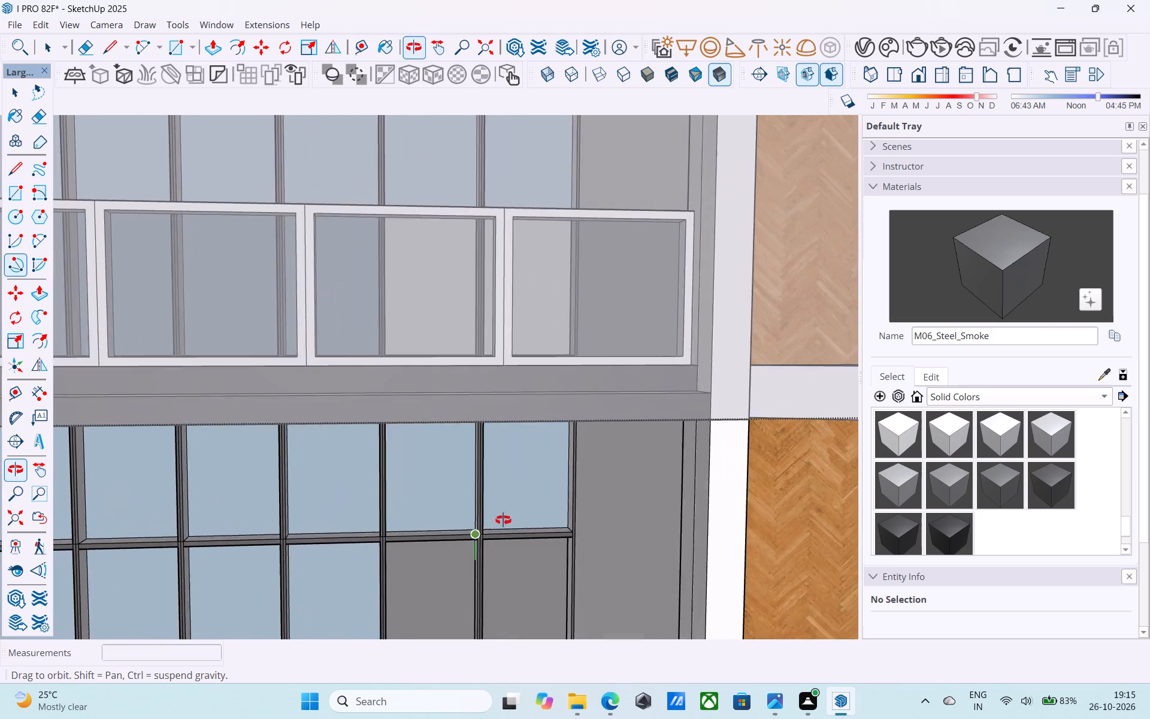
pyautogui.moveTo(503, 520); pyautogui.dragTo(490, 518, button='middle')
pyautogui.moveTo(457, 542); pyautogui.dragTo(476, 439, button='middle')
pyautogui.scroll(7, 374, 558)
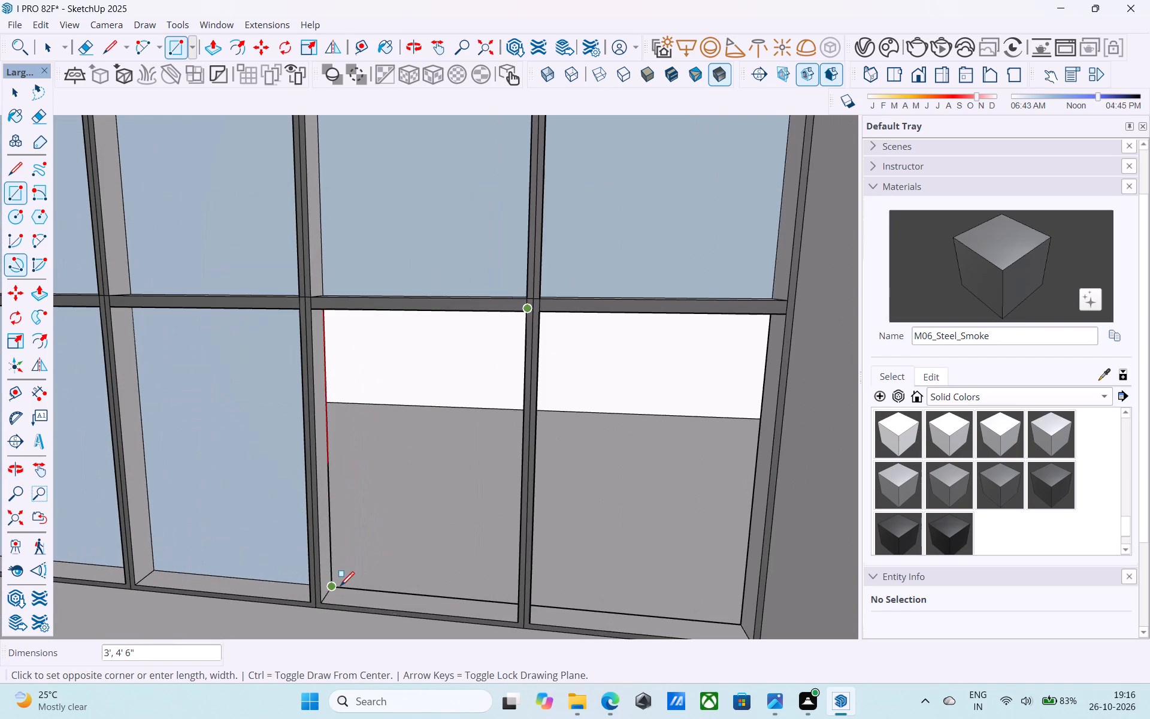
pyautogui.click(339, 587)
# Draw a rectangular glass face filling the sixth and last lower back-wall opening, corner to corner.
pyautogui.scroll(-5, 767, 362)
pyautogui.keyDown('shift'); pyautogui.moveTo(761, 364); pyautogui.dragTo(785, 362, button='middle'); pyautogui.keyUp('shift')
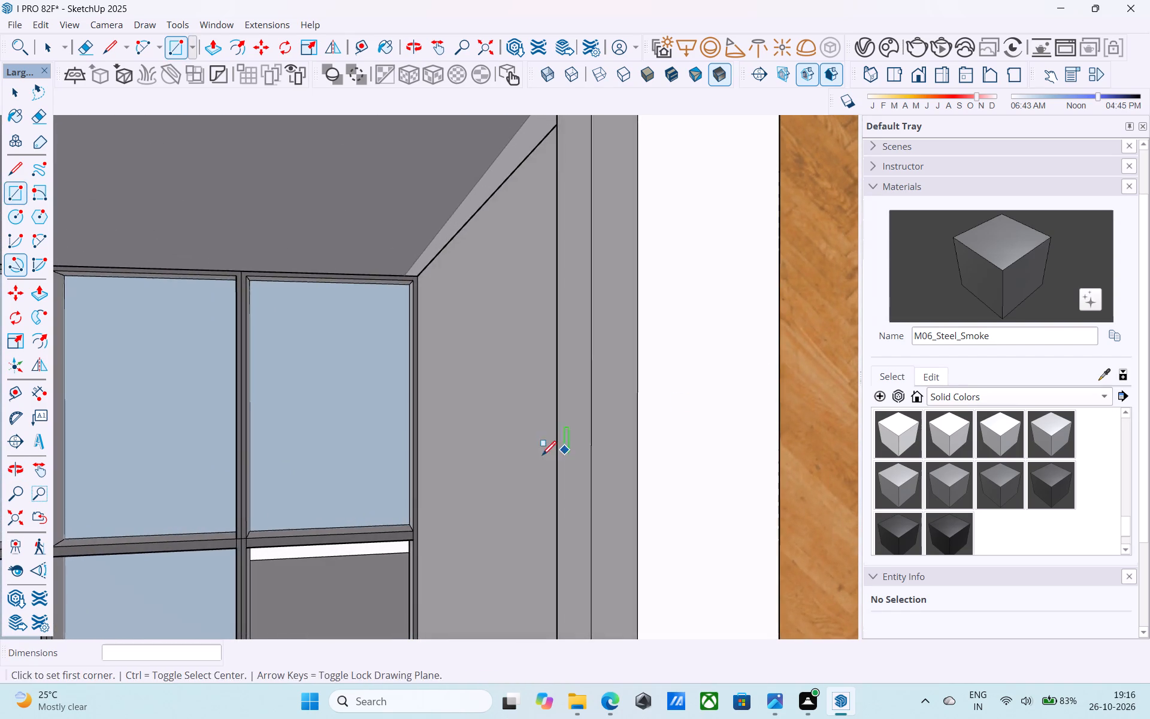
pyautogui.moveTo(546, 452); pyautogui.dragTo(872, 156, button='middle')
pyautogui.keyDown('shift'); pyautogui.moveTo(572, 436); pyautogui.dragTo(668, 375, button='middle'); pyautogui.keyUp('shift')
pyautogui.scroll(4, 647, 380)
pyautogui.scroll(1, 597, 403)
pyautogui.moveTo(601, 402); pyautogui.dragTo(678, 370, button='middle')
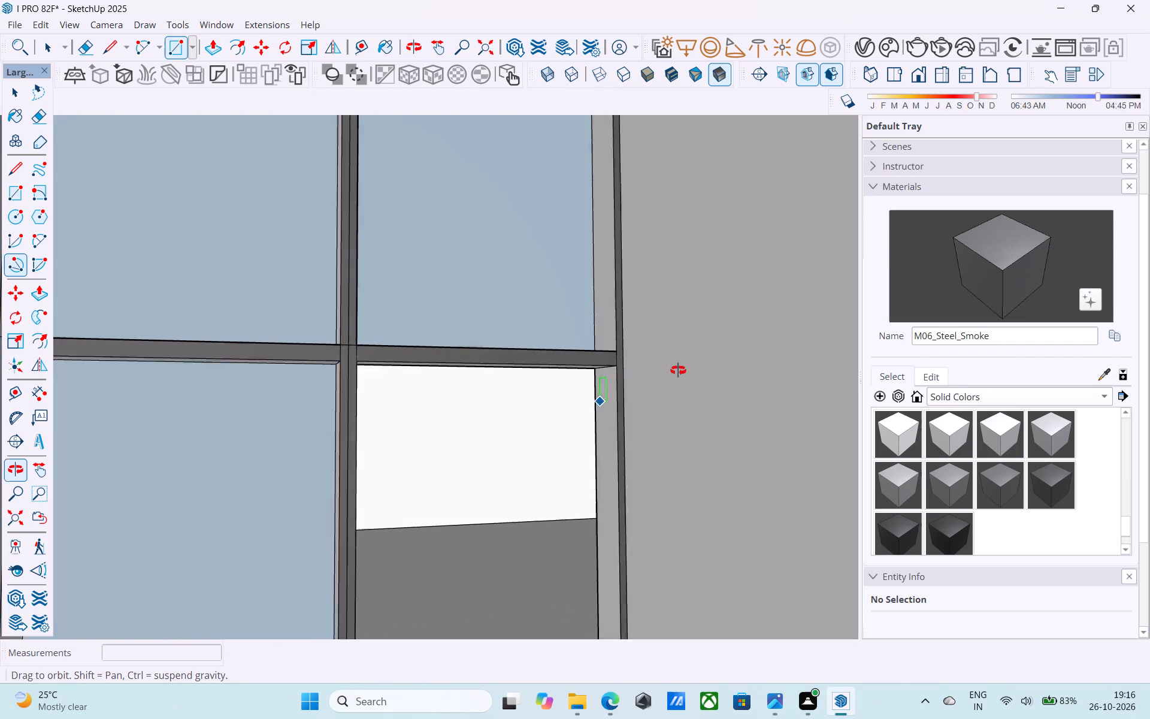
pyautogui.moveTo(678, 370); pyautogui.dragTo(694, 363, button='middle')
pyautogui.scroll(4, 613, 390)
pyautogui.click(586, 367)
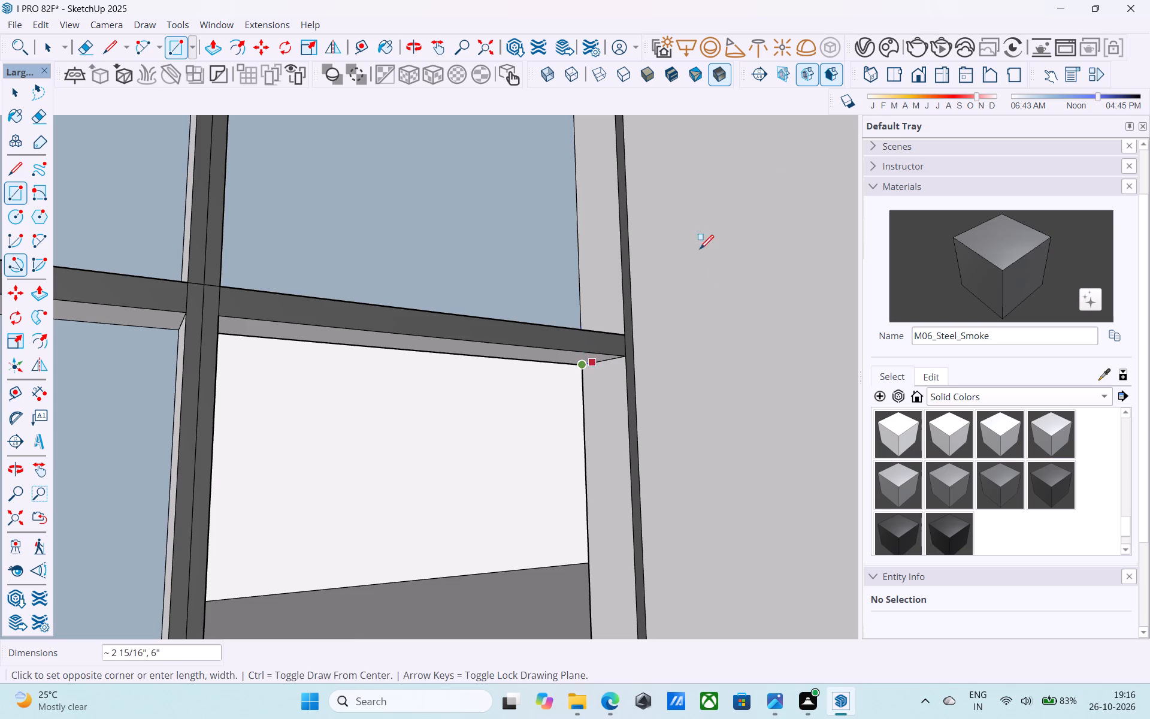
pyautogui.scroll(-5, 779, 167)
pyautogui.moveTo(742, 242); pyautogui.dragTo(515, 411, button='middle')
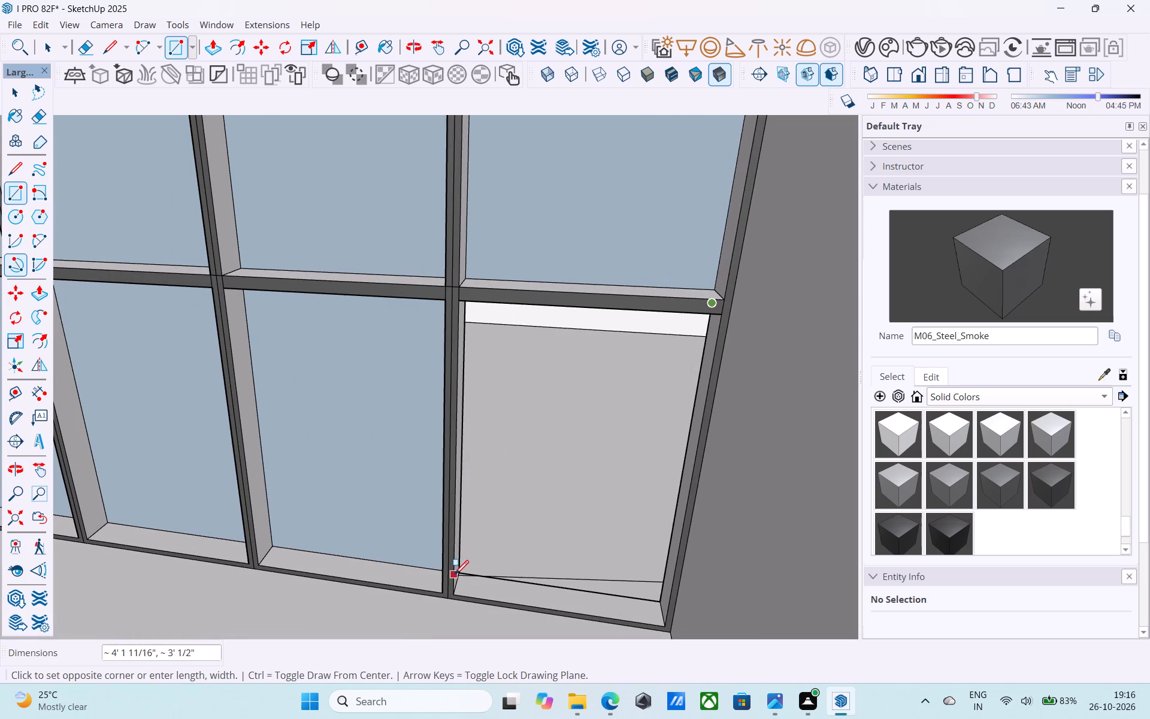
pyautogui.click(465, 571)
# Paint the six upper back-wall window panes with the Glass_Mirror_01 material from the Glass collection.
pyautogui.scroll(-3, 465, 570)
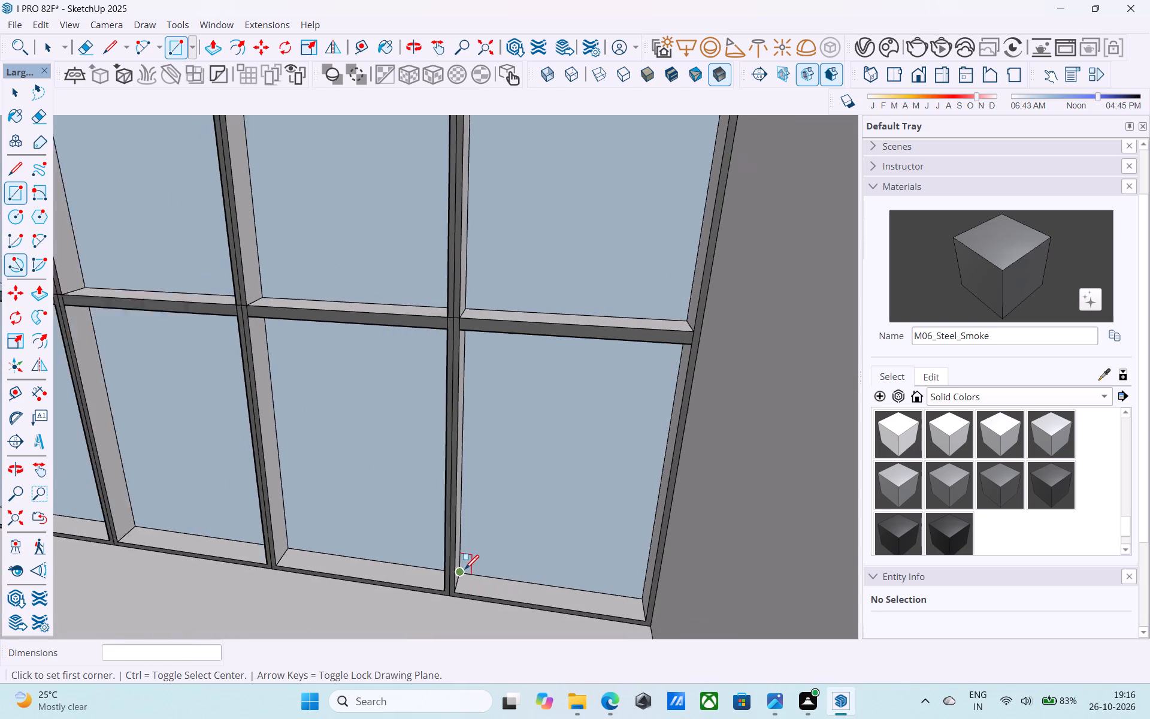
pyautogui.scroll(-8, 465, 570)
pyautogui.moveTo(471, 564); pyautogui.dragTo(543, 451, button='middle')
pyautogui.scroll(-8, 546, 437)
pyautogui.moveTo(549, 442); pyautogui.dragTo(571, 494, button='middle')
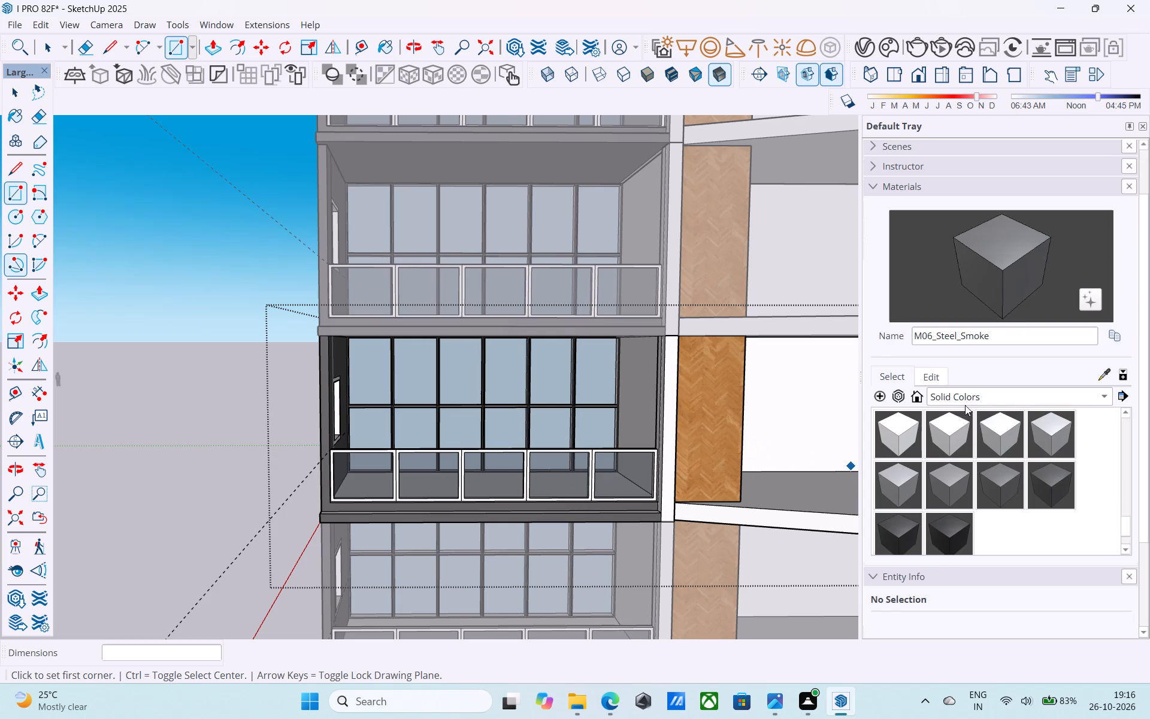
pyautogui.click(969, 397)
pyautogui.click(980, 307)
pyautogui.click(948, 429)
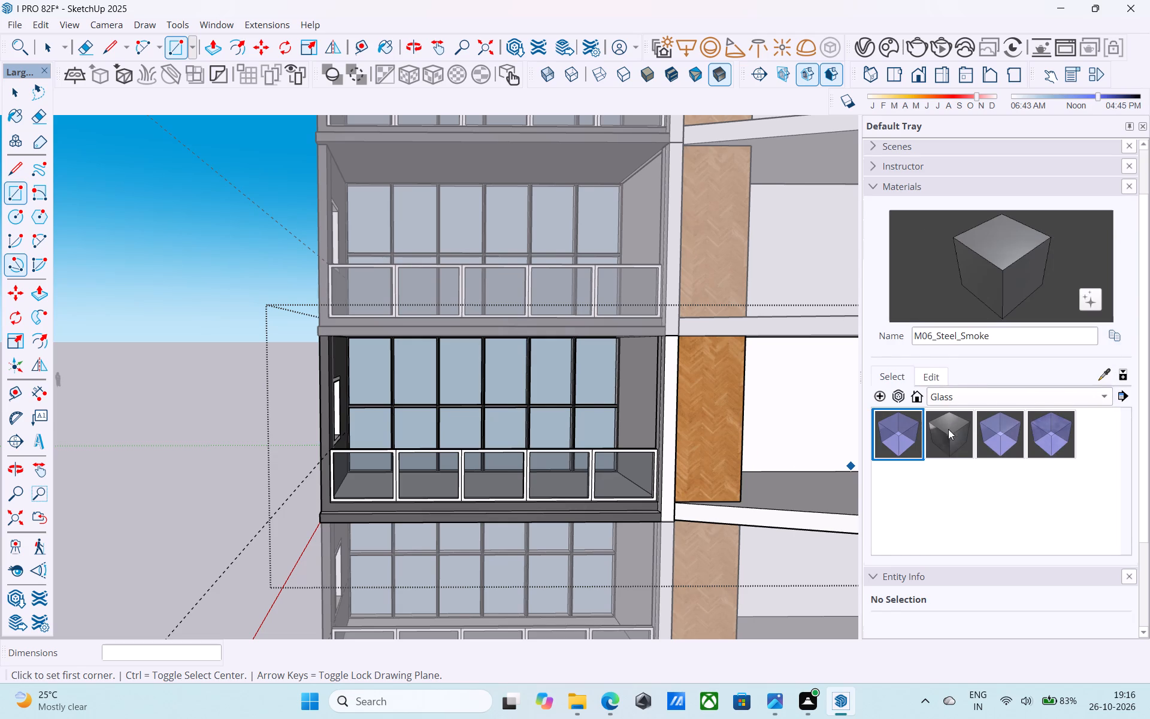
pyautogui.click(375, 365)
pyautogui.click(426, 382)
pyautogui.click(468, 371)
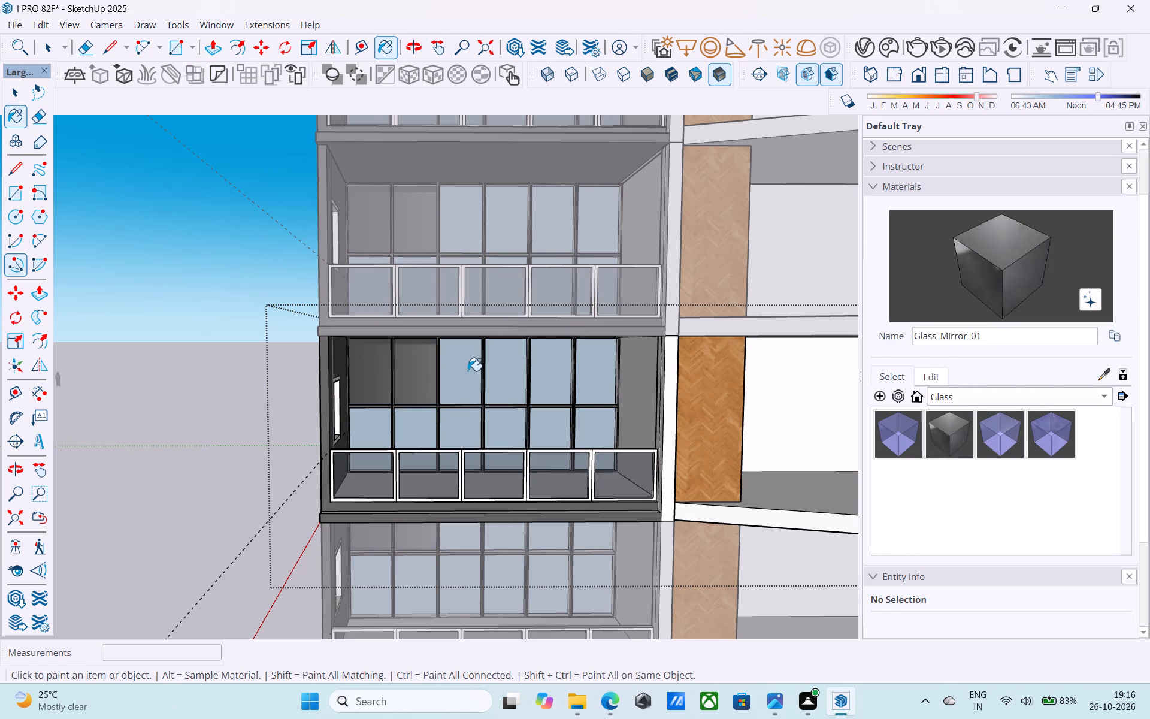
pyautogui.click(497, 369)
pyautogui.click(548, 369)
pyautogui.click(583, 370)
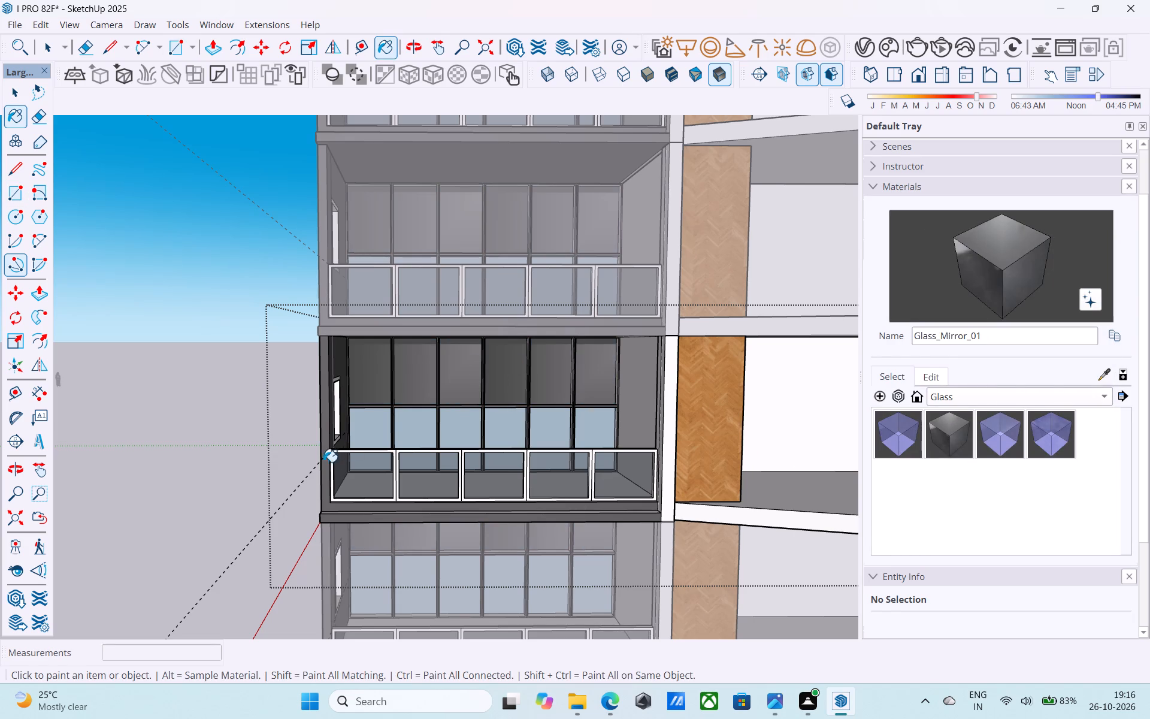
# Paint the six lower back-wall window panes with the Glass_Mirror_01 material.
pyautogui.click(368, 436)
pyautogui.click(426, 432)
pyautogui.click(457, 430)
pyautogui.click(492, 430)
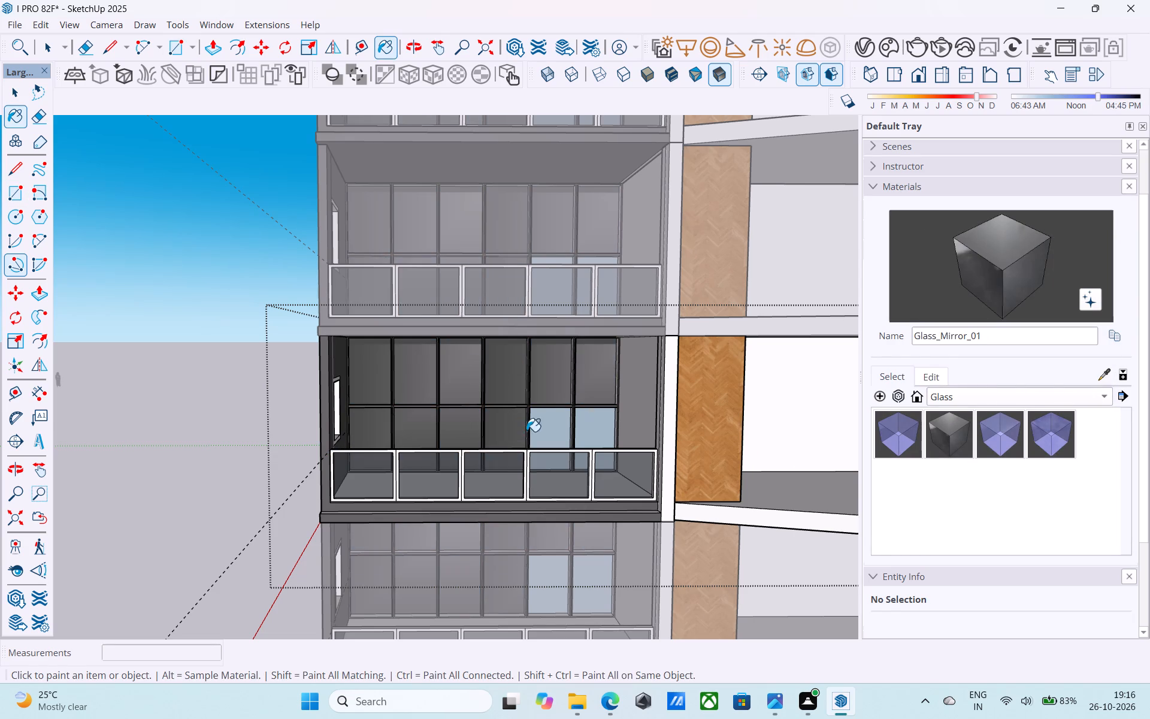
pyautogui.click(544, 427)
pyautogui.click(591, 422)
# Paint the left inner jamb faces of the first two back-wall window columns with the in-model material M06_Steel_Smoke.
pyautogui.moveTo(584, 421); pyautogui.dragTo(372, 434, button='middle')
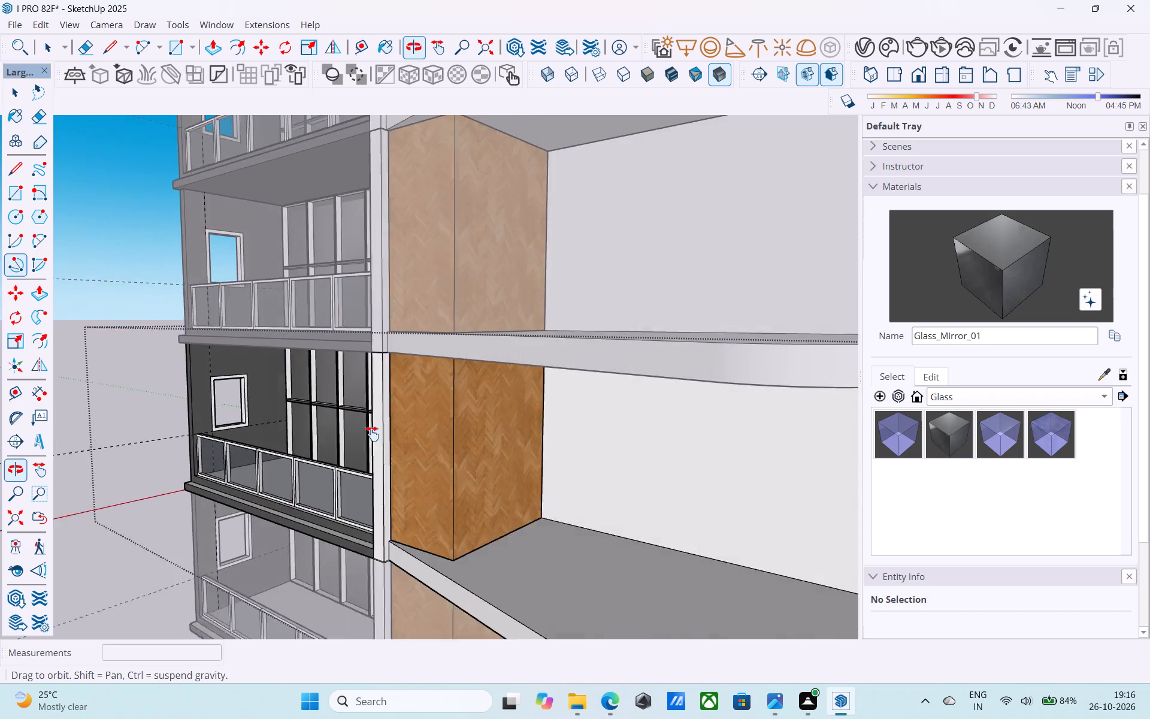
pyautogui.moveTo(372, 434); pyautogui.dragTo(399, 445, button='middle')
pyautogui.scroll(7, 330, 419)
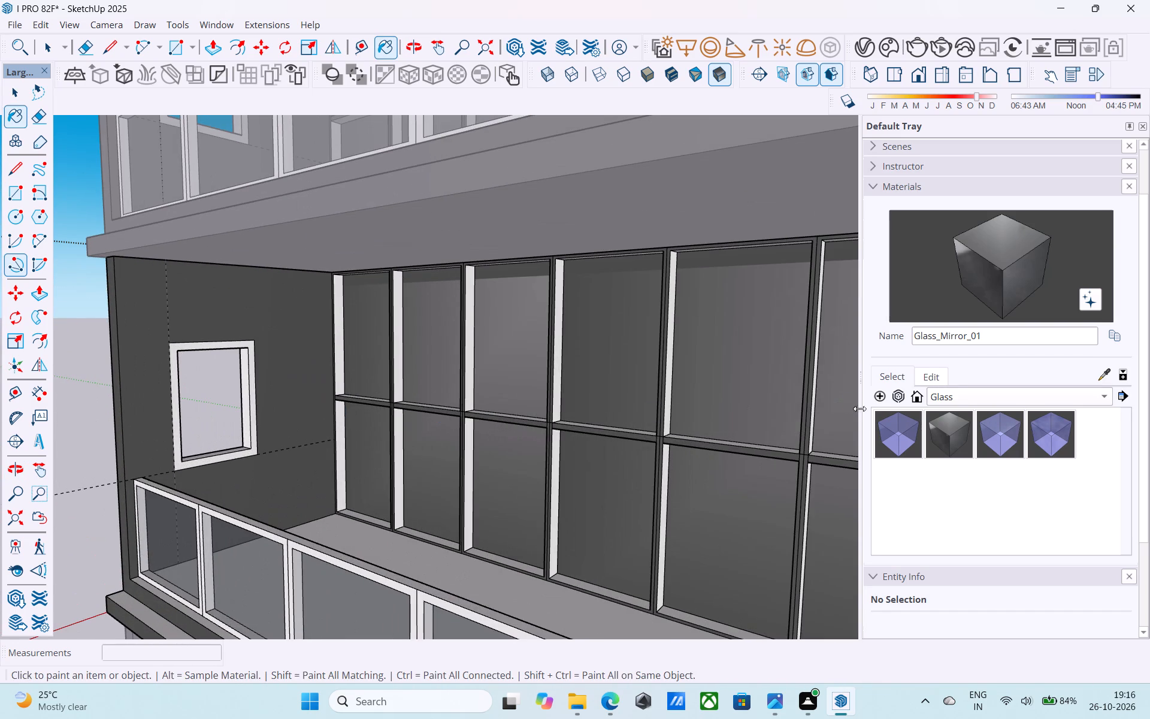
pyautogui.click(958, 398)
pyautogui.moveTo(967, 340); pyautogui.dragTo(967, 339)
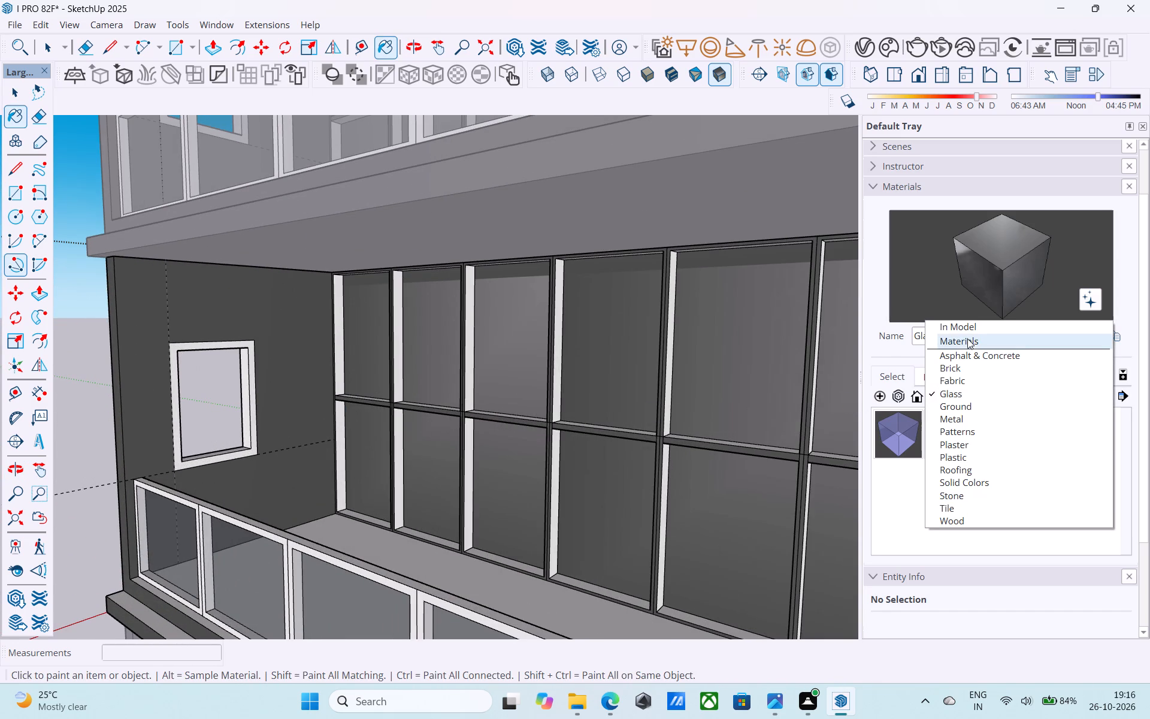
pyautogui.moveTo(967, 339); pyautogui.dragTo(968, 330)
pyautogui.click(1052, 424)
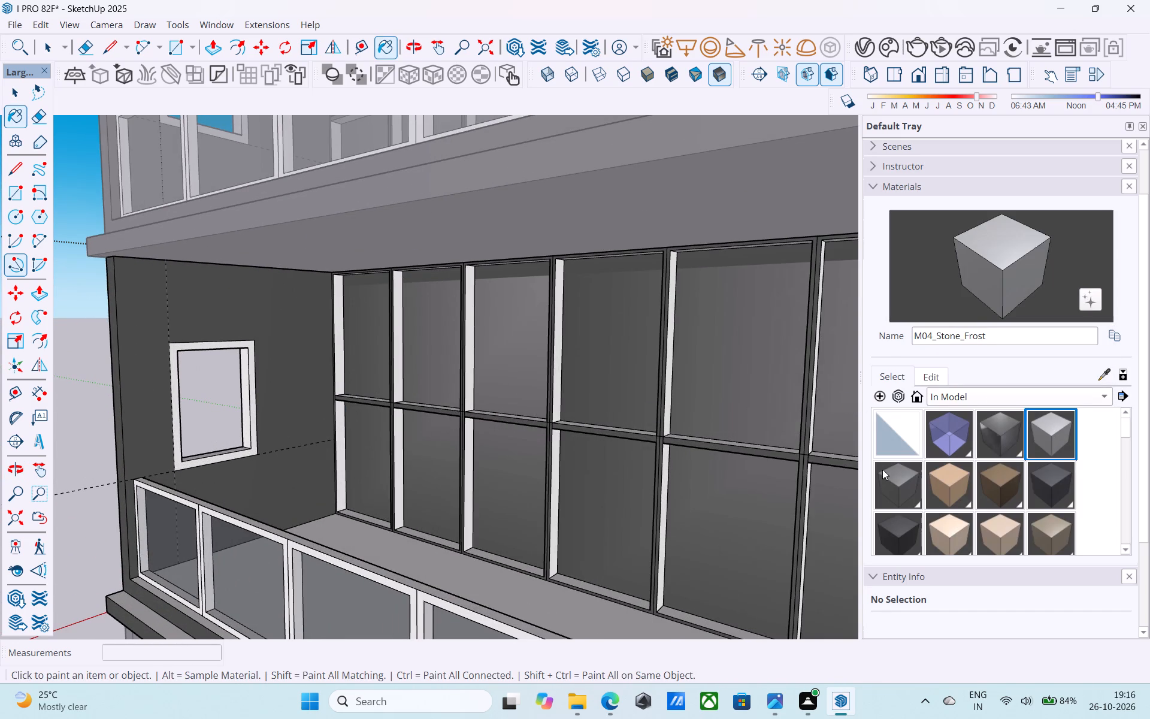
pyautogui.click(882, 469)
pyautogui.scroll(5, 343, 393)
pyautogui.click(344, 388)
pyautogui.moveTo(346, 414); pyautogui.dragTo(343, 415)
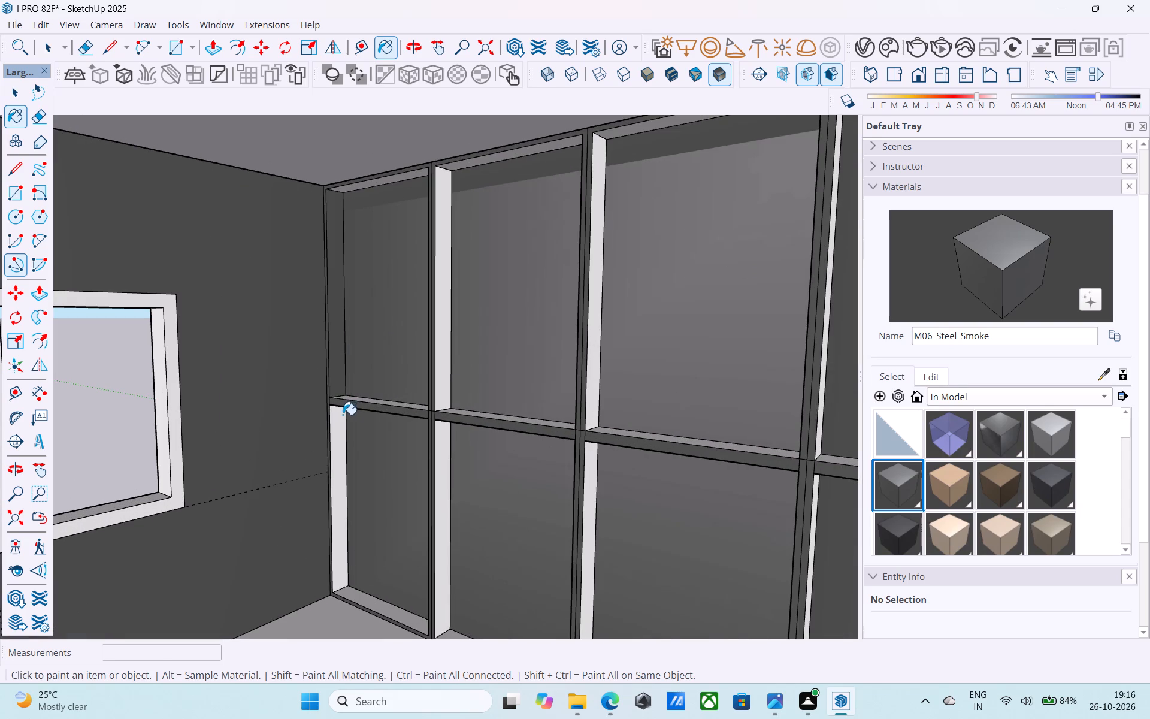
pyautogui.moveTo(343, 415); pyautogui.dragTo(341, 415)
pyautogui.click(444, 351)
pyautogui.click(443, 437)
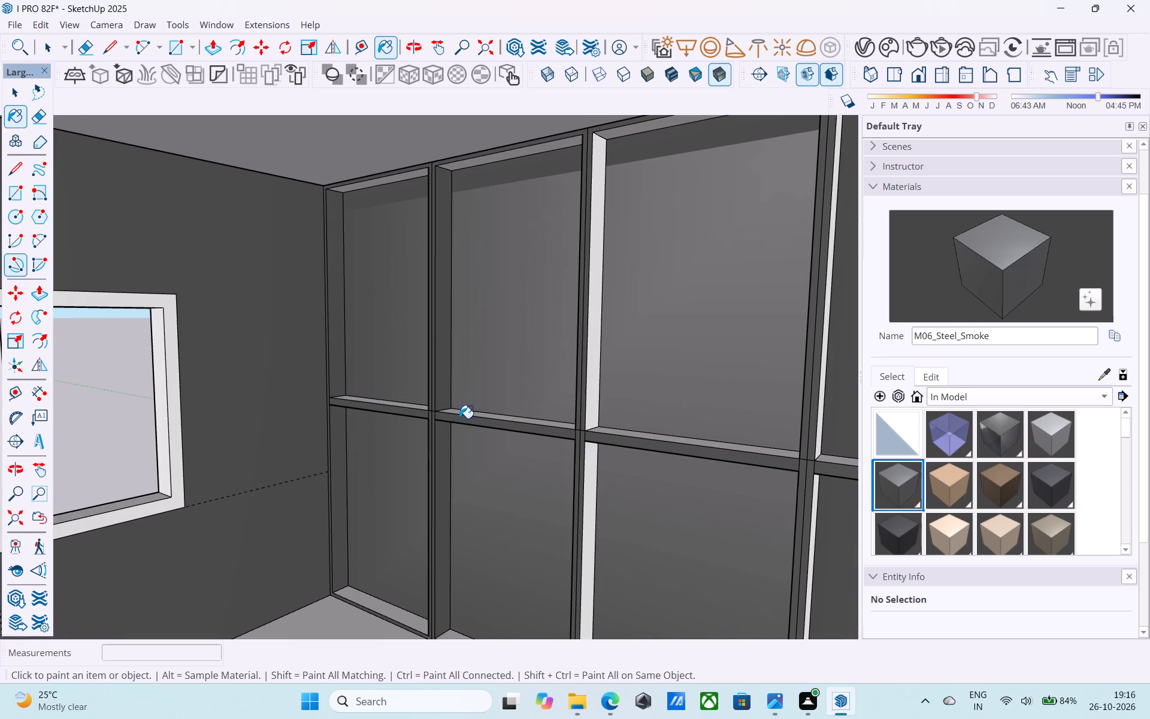
# Paint the left inner jamb faces of the first four window columns, upper and lower, with M04_Stone_Frost.
pyautogui.click(1045, 437)
pyautogui.click(341, 322)
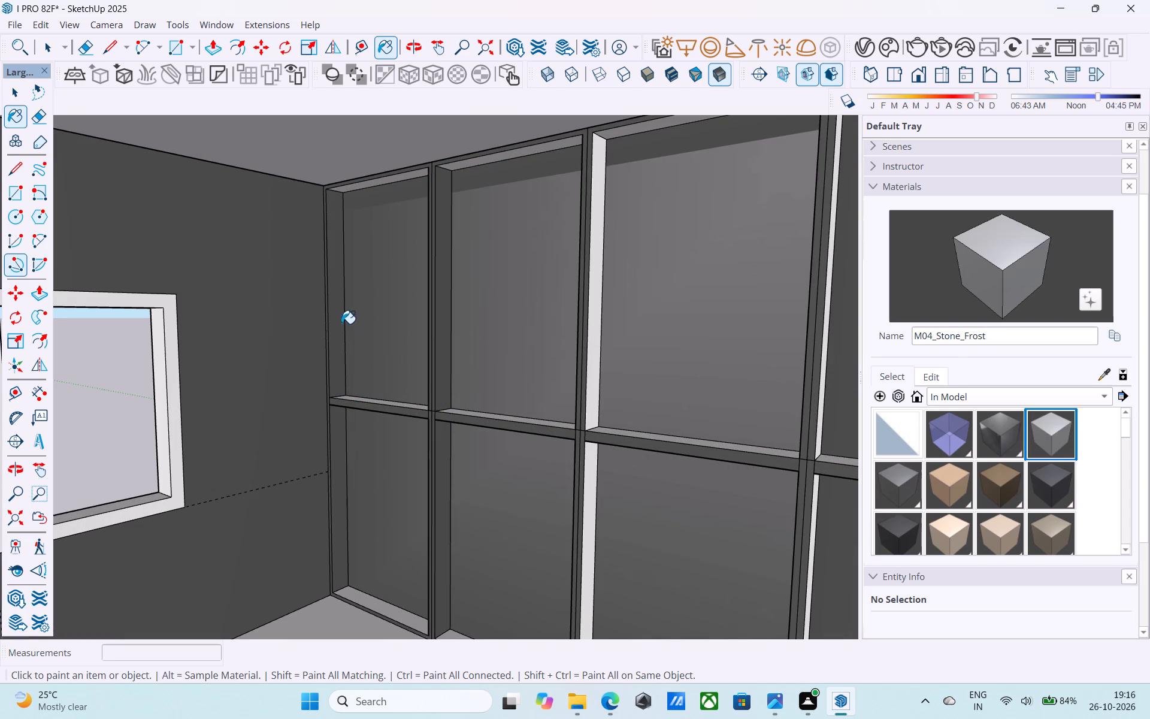
pyautogui.click(338, 424)
pyautogui.click(444, 302)
pyautogui.click(441, 434)
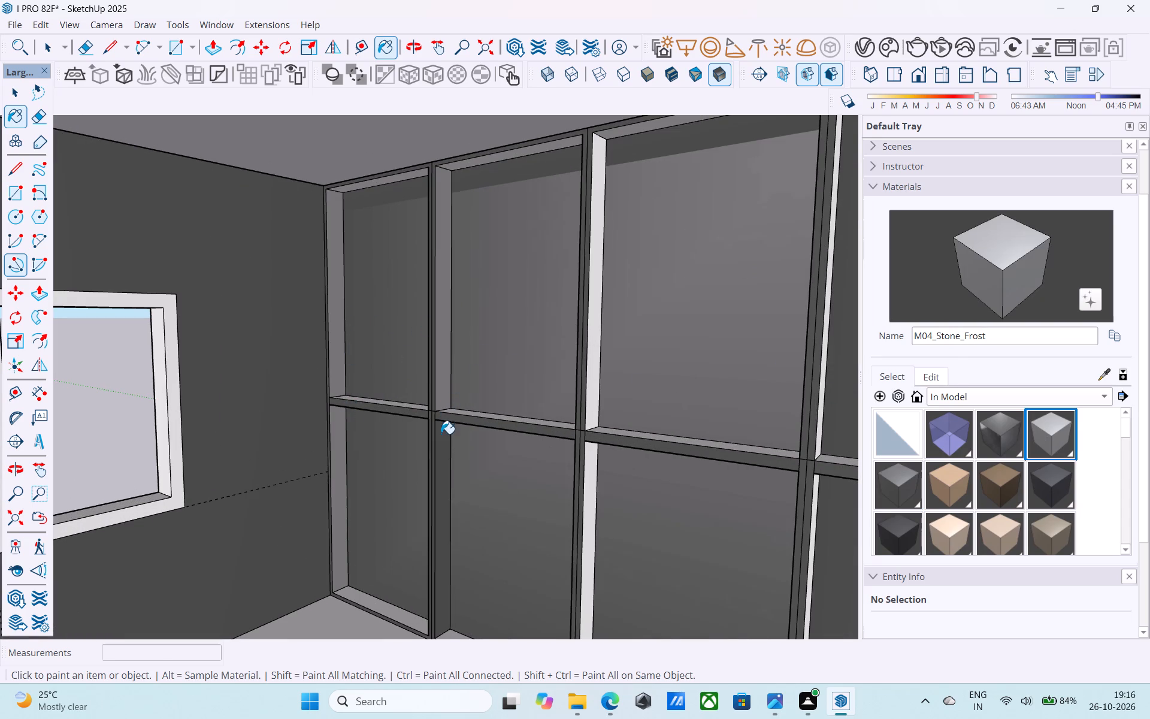
pyautogui.click(593, 249)
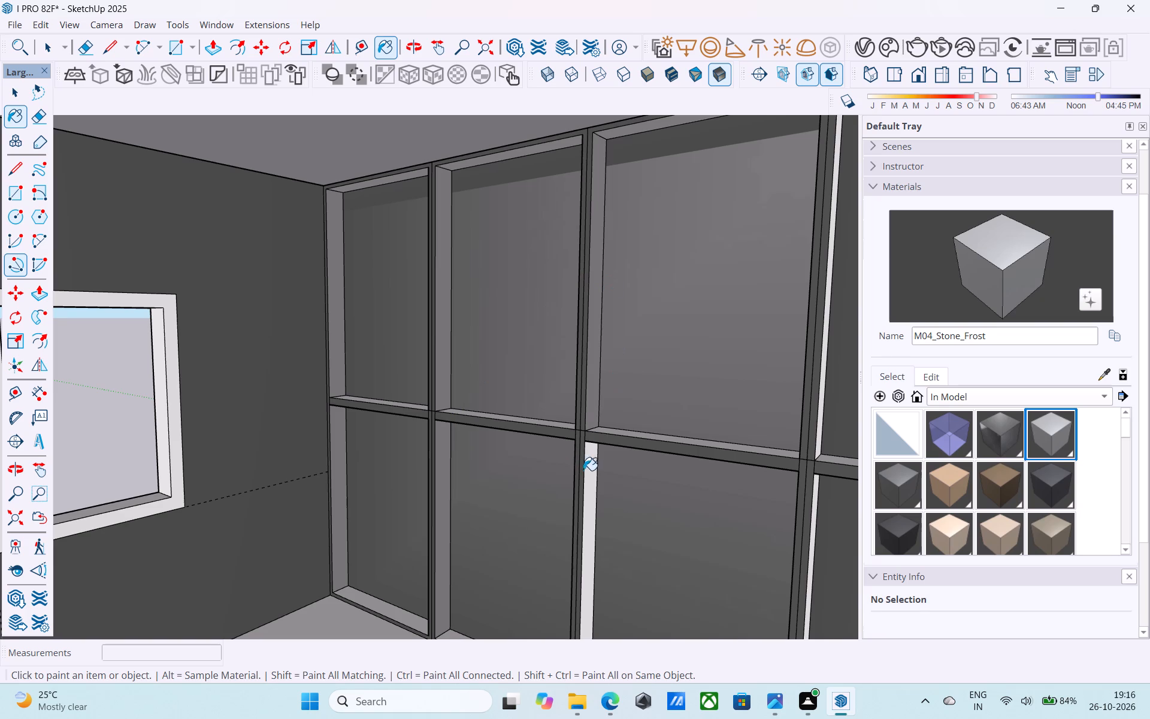
pyautogui.click(587, 471)
pyautogui.scroll(-6, 389, 361)
pyautogui.scroll(4, 607, 344)
pyautogui.click(571, 326)
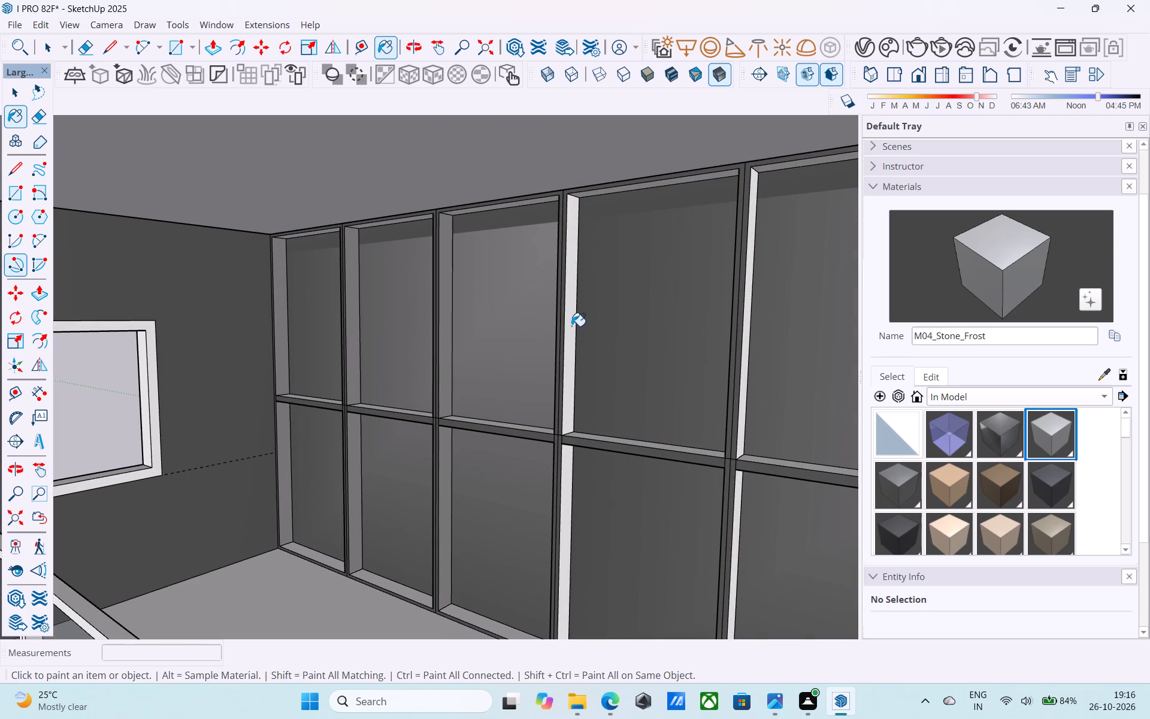
pyautogui.click(571, 477)
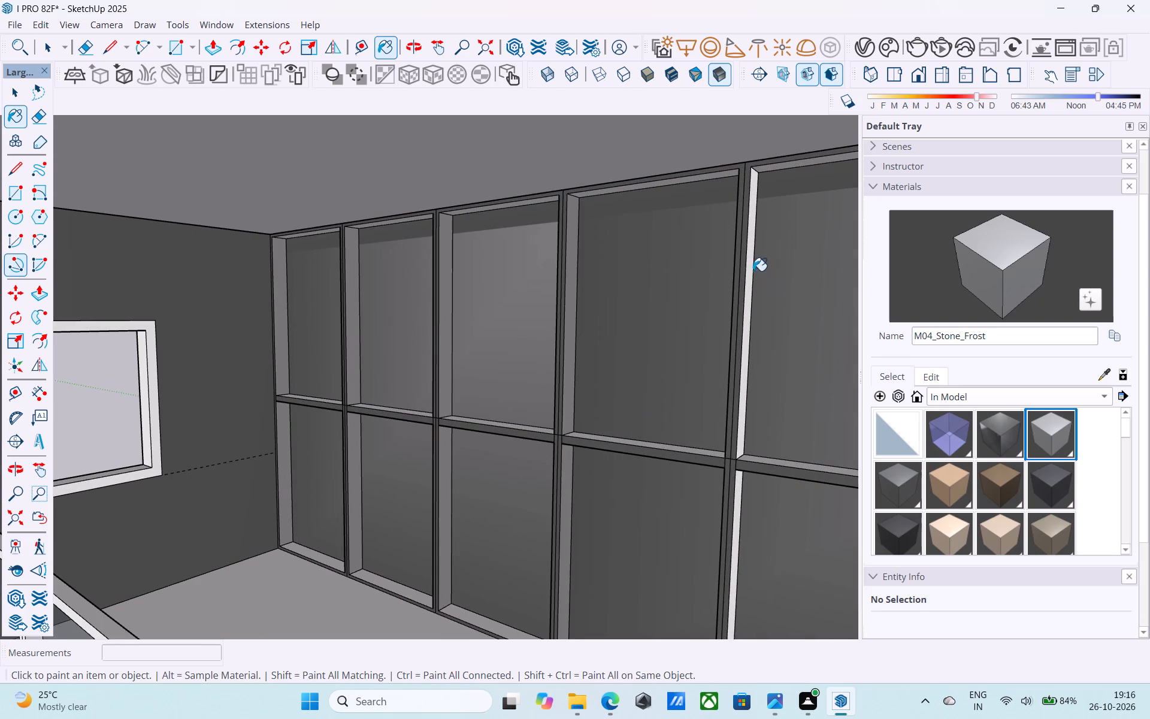
# Paint the left inner jamb faces of the fifth and sixth window columns, upper and lower, with M04_Stone_Frost.
pyautogui.click(751, 270)
pyautogui.scroll(-6, 525, 271)
pyautogui.scroll(3, 588, 383)
pyautogui.click(649, 388)
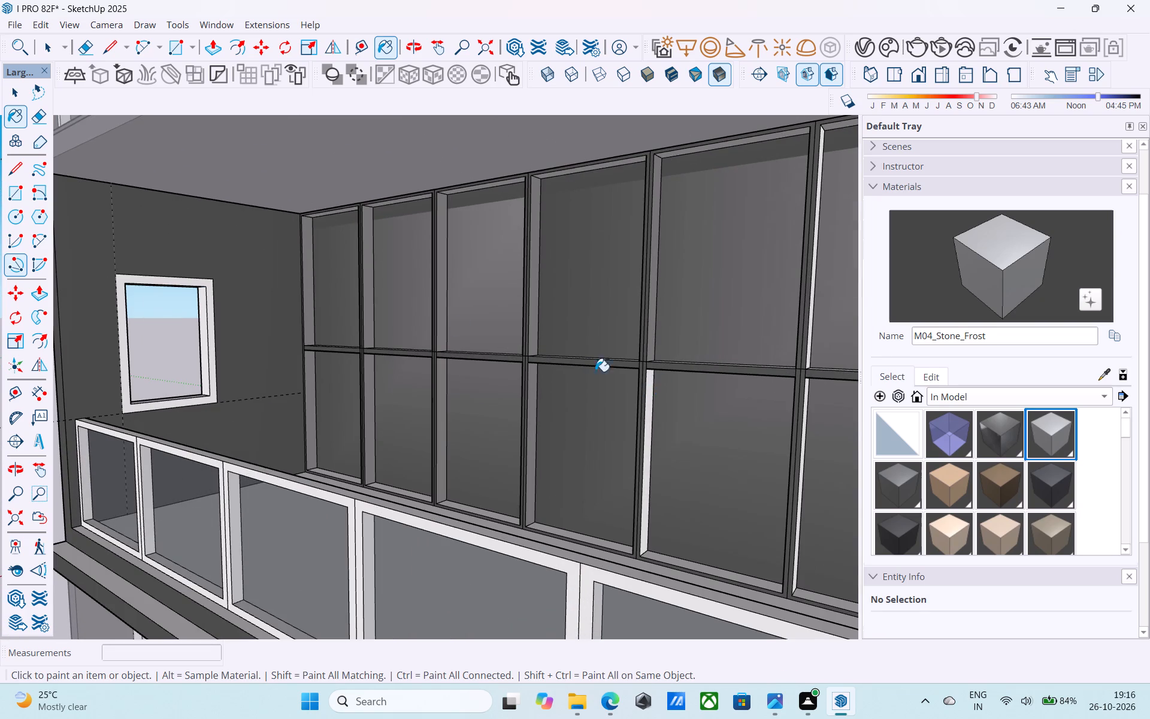
pyautogui.scroll(-6, 389, 325)
pyautogui.moveTo(578, 331); pyautogui.dragTo(679, 330, button='middle')
pyautogui.scroll(12, 583, 309)
pyautogui.moveTo(538, 300); pyautogui.dragTo(517, 295, button='middle')
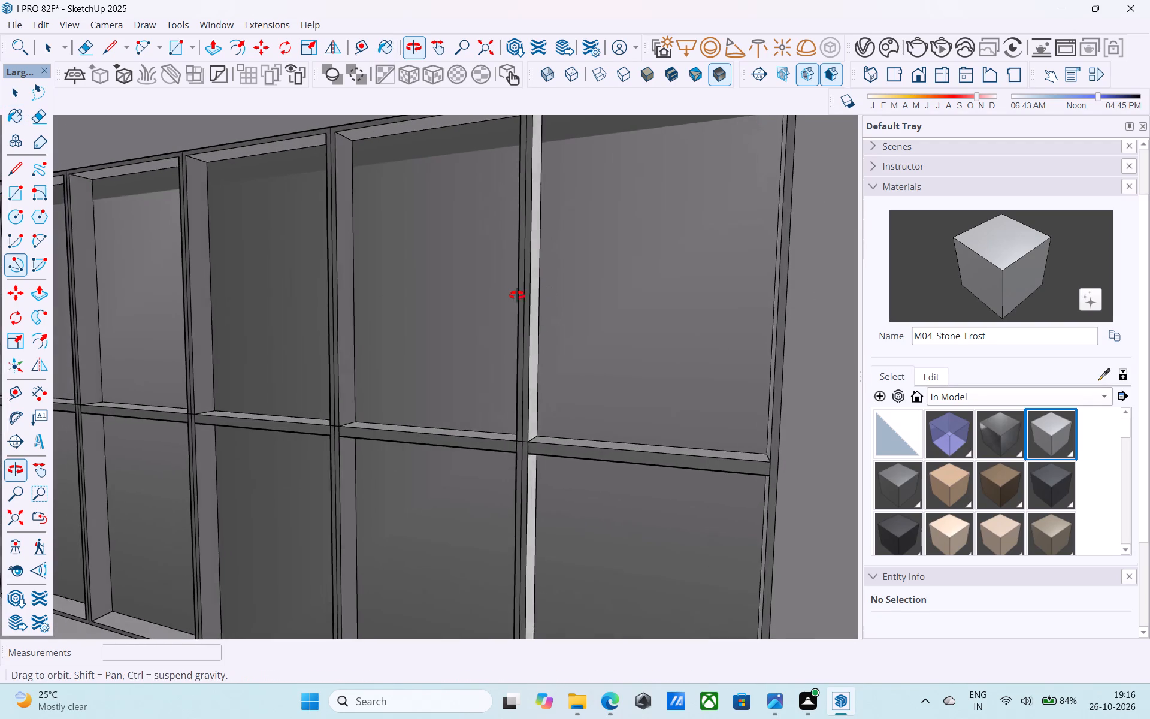
pyautogui.moveTo(517, 295); pyautogui.dragTo(513, 294, button='middle')
pyautogui.click(535, 346)
pyautogui.click(532, 488)
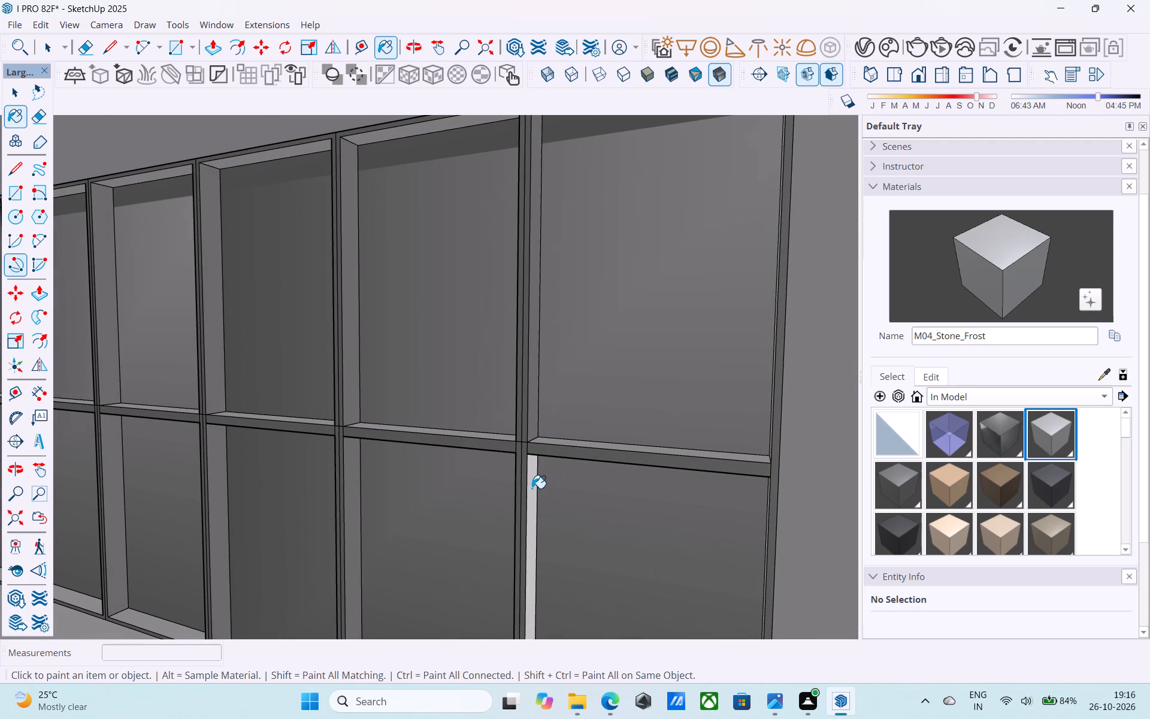
# Paint the top faces of the middle horizontal rail across all six window columns with M04_Stone_Frost.
pyautogui.moveTo(531, 452); pyautogui.dragTo(568, 516, button='middle')
pyautogui.click(574, 439)
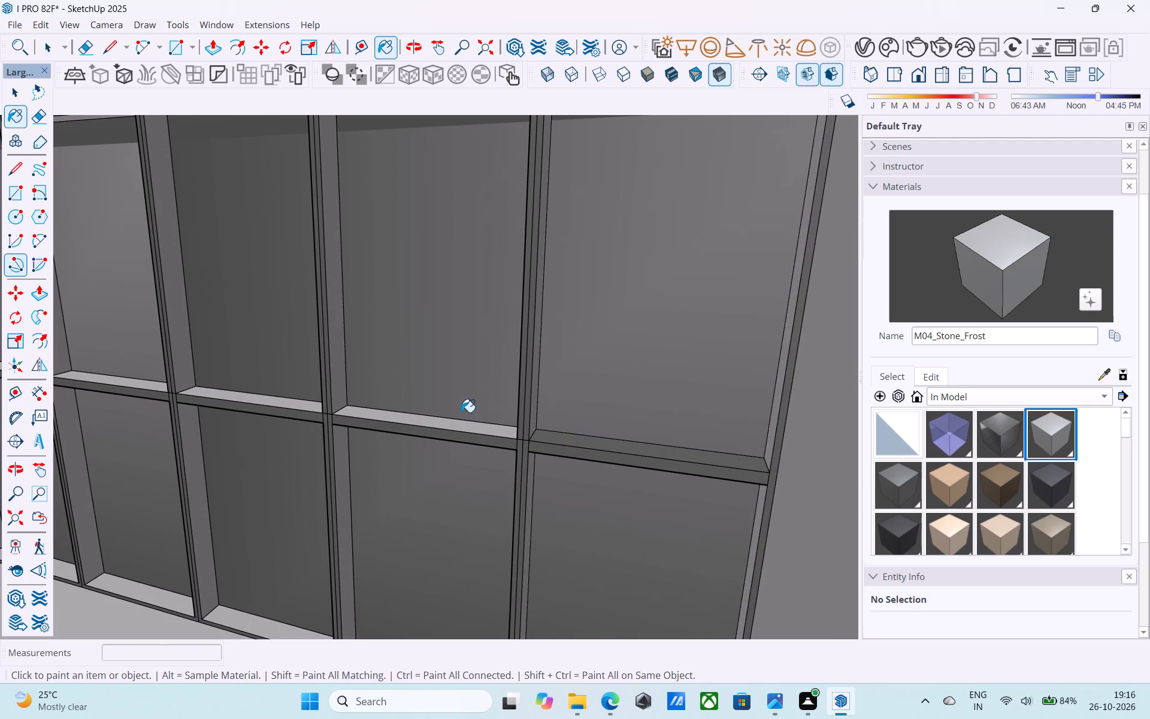
pyautogui.click(444, 415)
pyautogui.hotkey('ctrl', 'z')
pyautogui.click(389, 419)
pyautogui.click(292, 407)
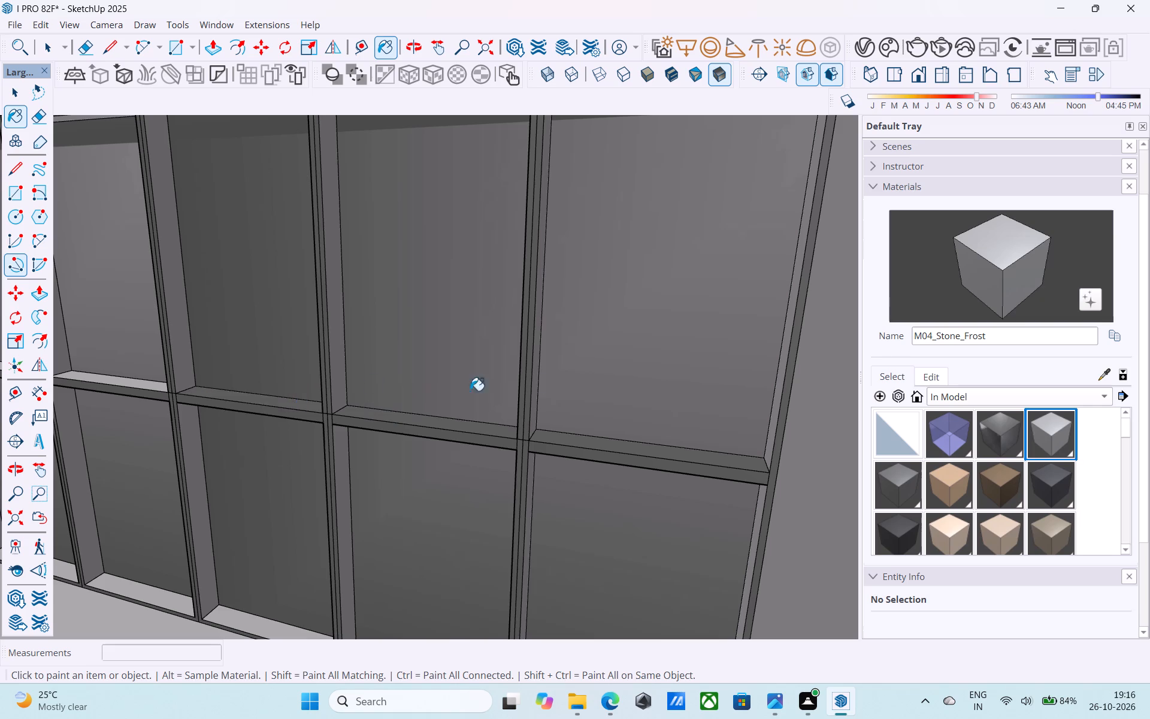
pyautogui.scroll(-5, 655, 389)
pyautogui.scroll(-5, 520, 315)
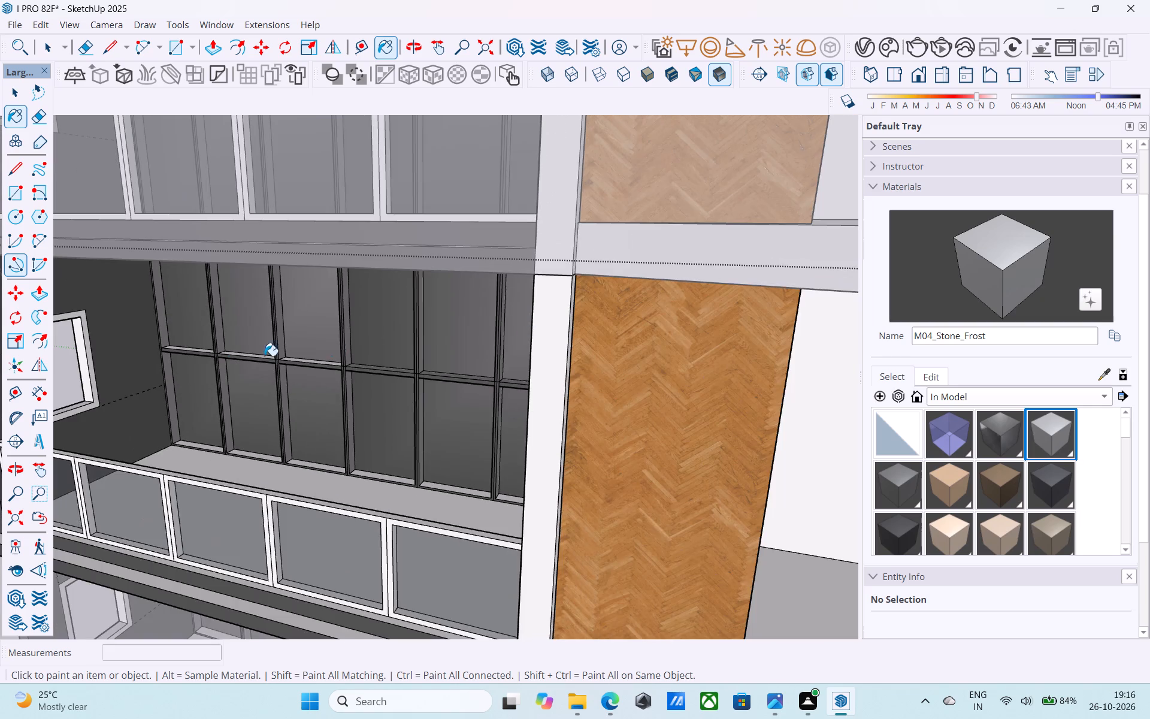
pyautogui.scroll(11, 172, 355)
pyautogui.click(202, 347)
pyautogui.click(328, 356)
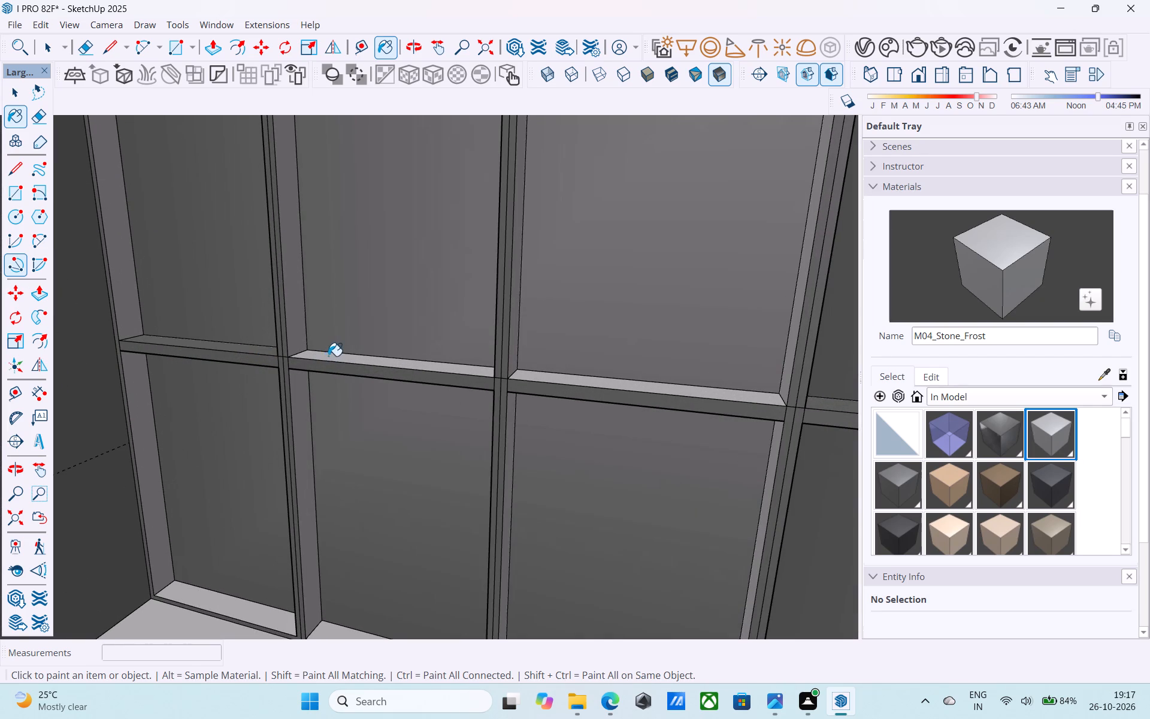
pyautogui.click(558, 374)
pyautogui.click(556, 379)
pyautogui.scroll(-7, 501, 352)
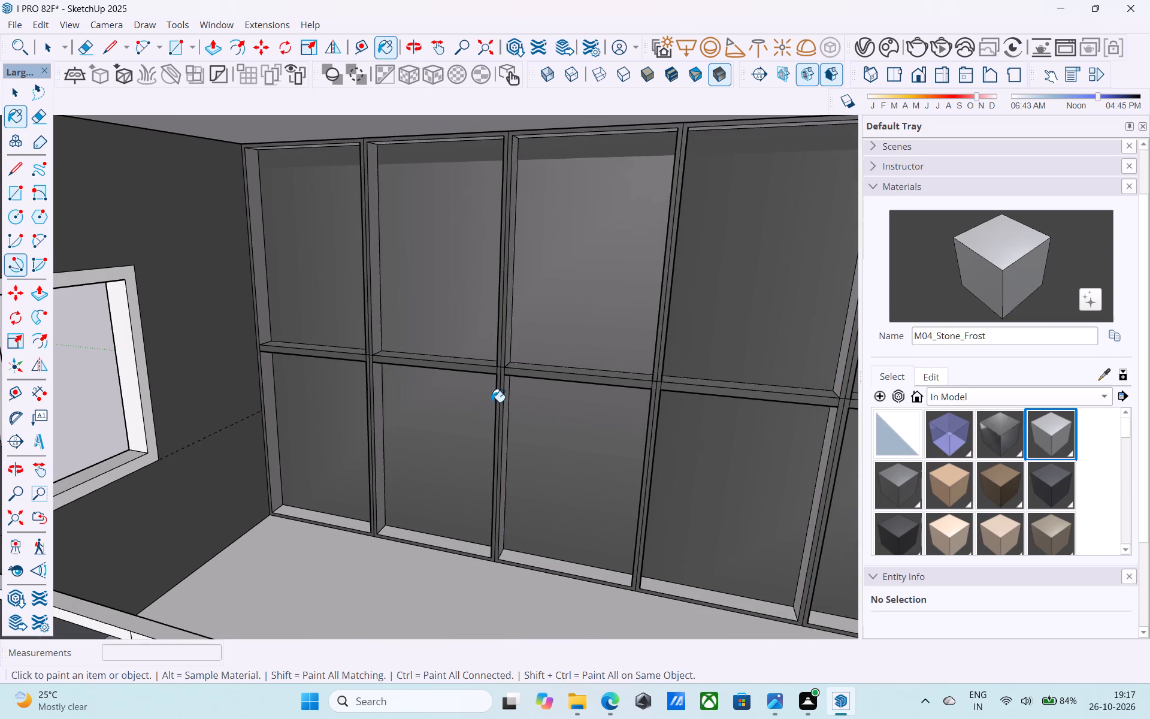
# Paint the bottom sill faces of the six lower window openings with M04_Stone_Frost.
pyautogui.click(311, 518)
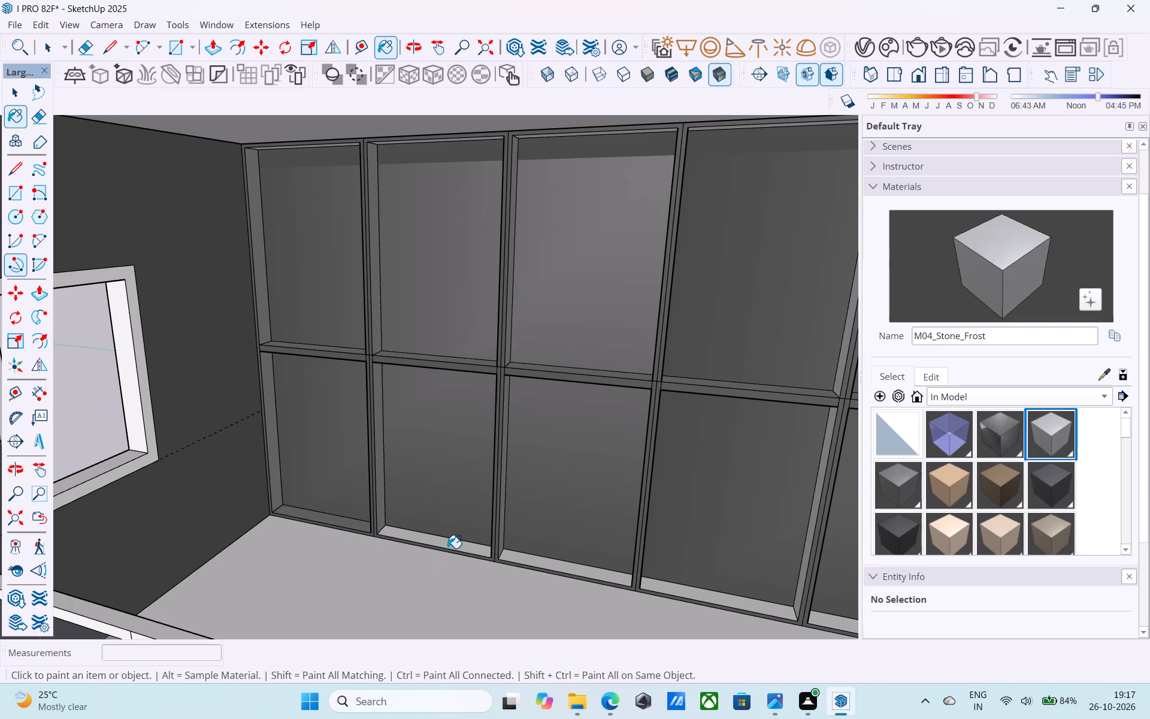
pyautogui.click(447, 548)
pyautogui.click(530, 562)
pyautogui.scroll(-3, 340, 456)
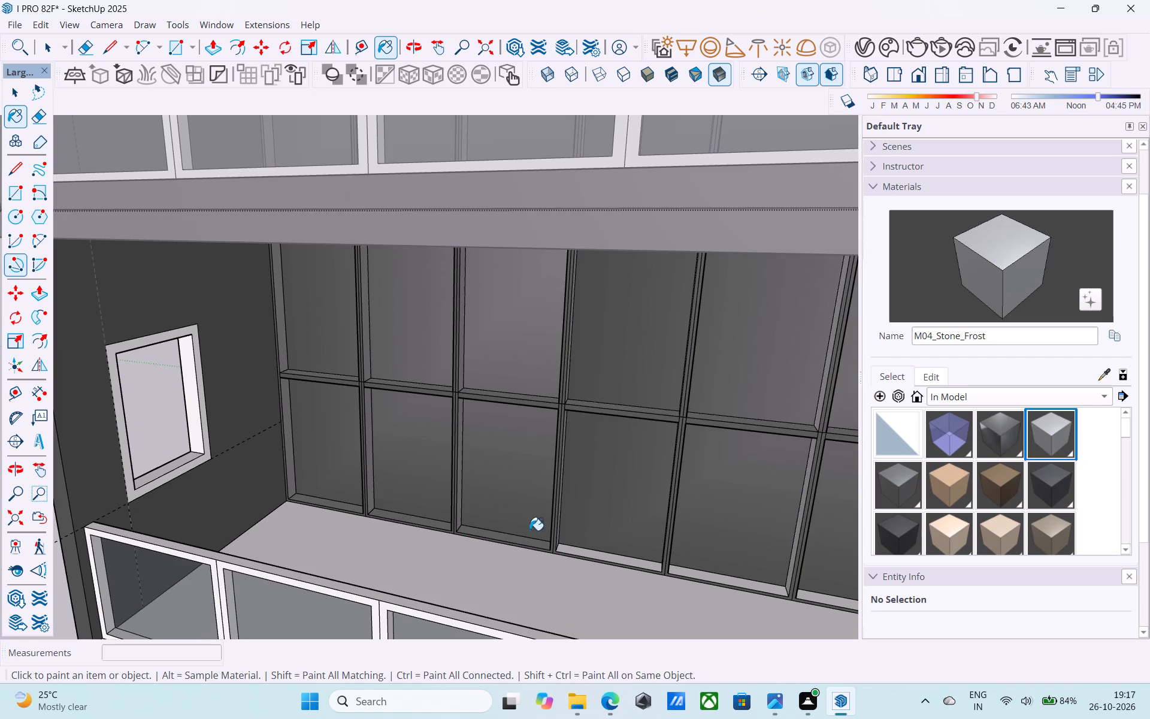
pyautogui.click(599, 554)
pyautogui.scroll(-6, 335, 427)
pyautogui.moveTo(491, 487); pyautogui.dragTo(647, 507, button='middle')
pyautogui.scroll(3, 629, 475)
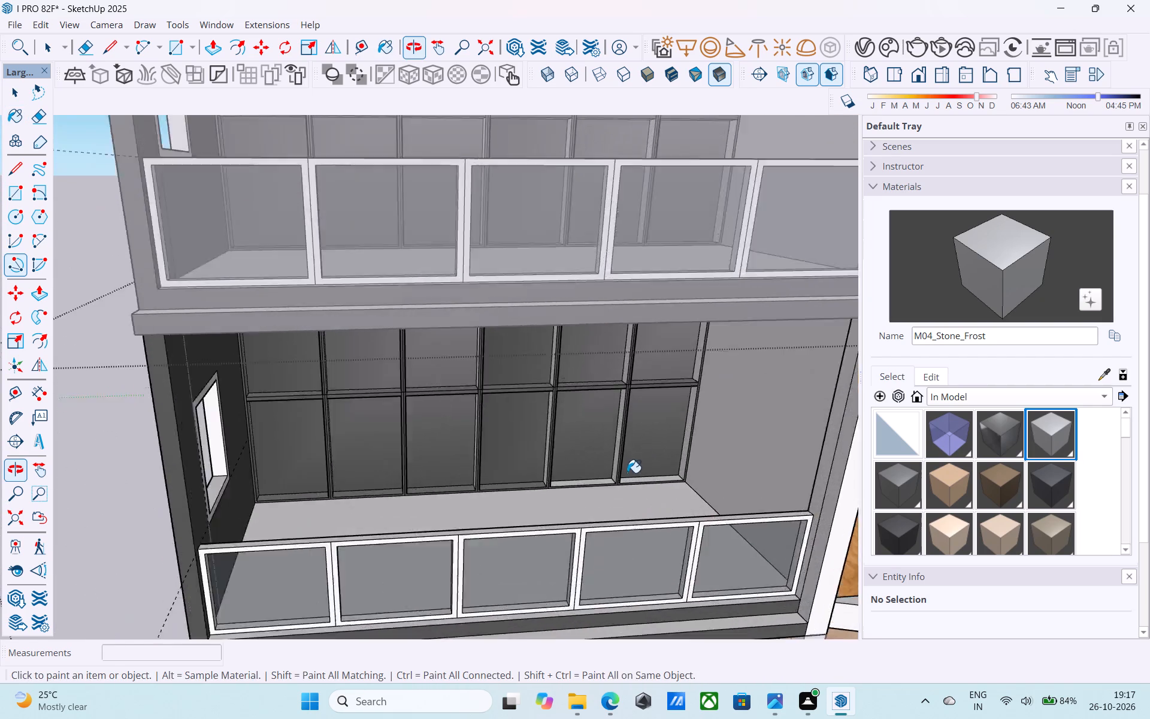
pyautogui.scroll(8, 627, 473)
pyautogui.click(604, 485)
pyautogui.click(613, 476)
pyautogui.click(646, 484)
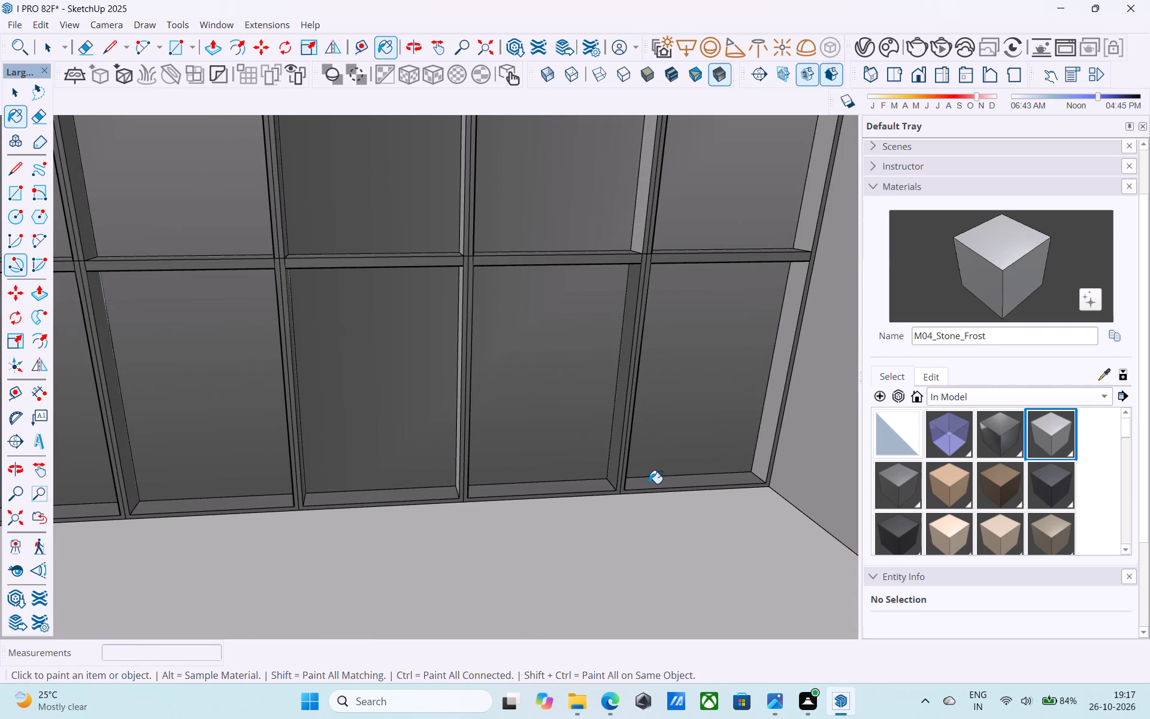
# Paint the right inner jamb faces of the sixth, fifth and fourth window columns with M04_Stone_Frost.
pyautogui.click(769, 402)
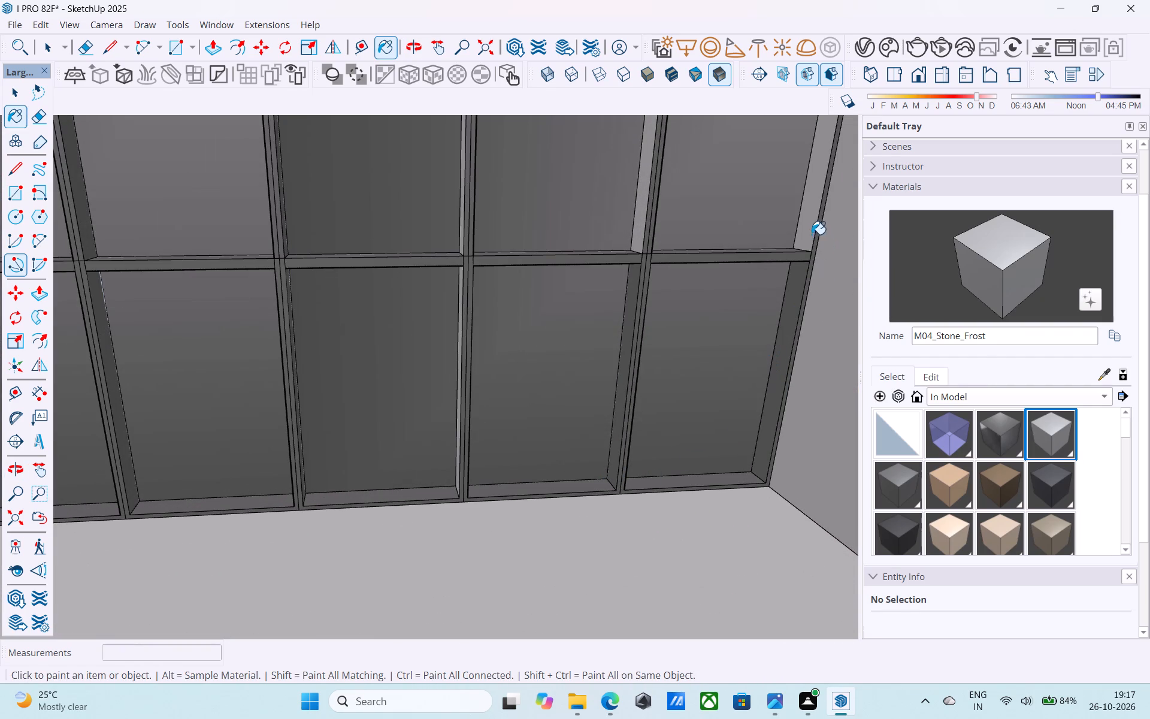
pyautogui.click(812, 234)
pyautogui.click(641, 223)
pyautogui.moveTo(634, 256); pyautogui.dragTo(729, 240, button='middle')
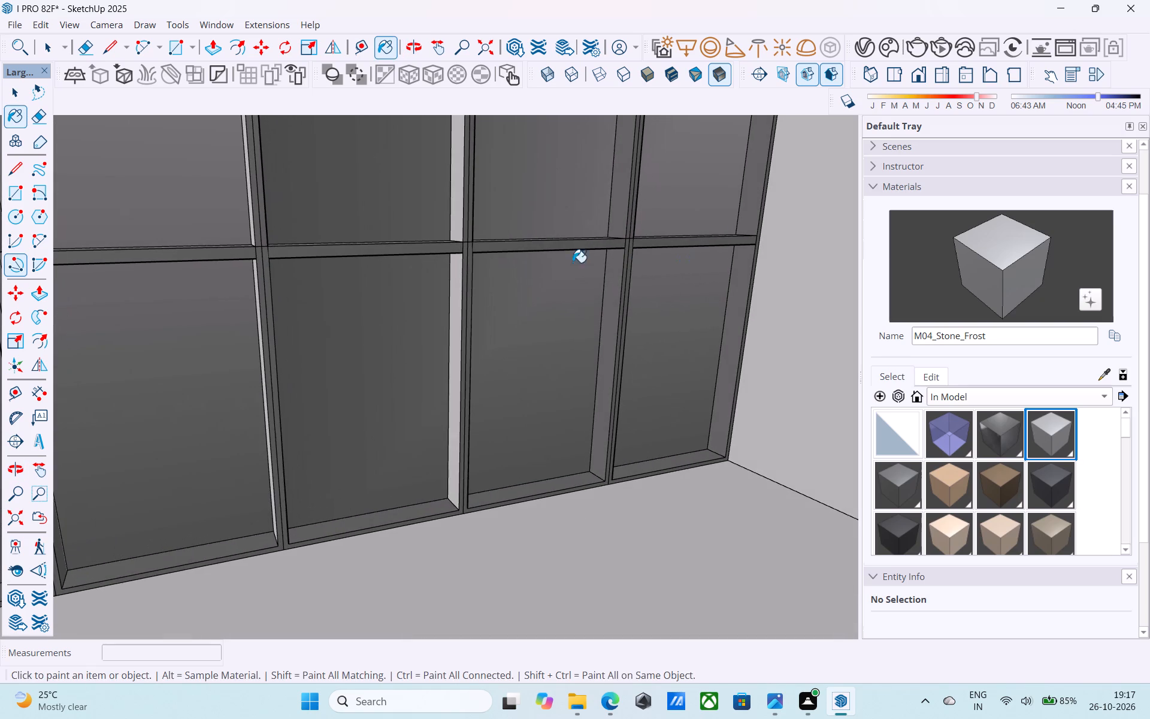
pyautogui.click(459, 219)
pyautogui.click(448, 305)
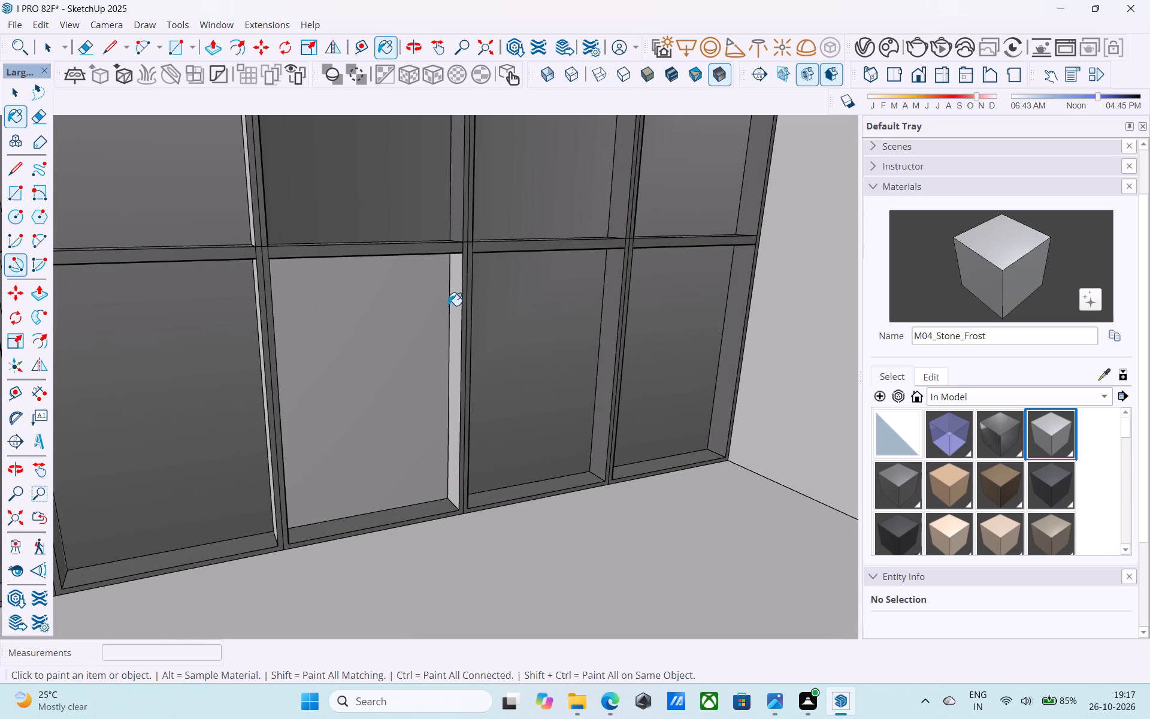
pyautogui.hotkey('ctrl', 'z')
pyautogui.click(455, 309)
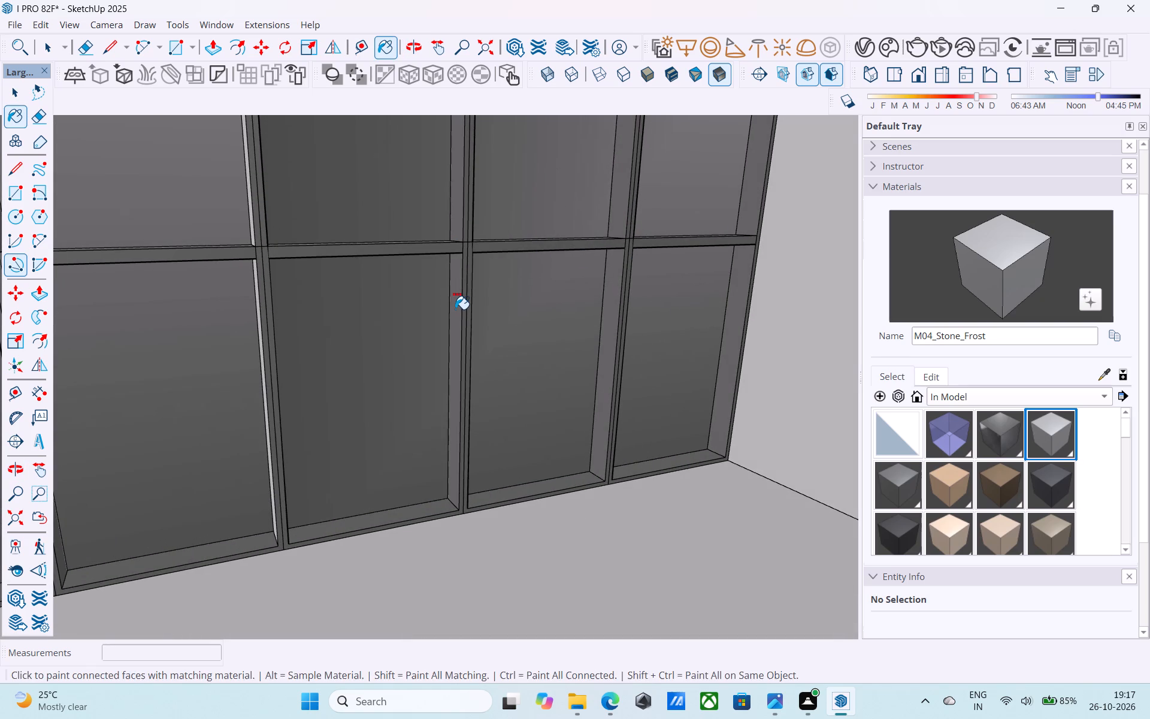
# Save the model.
pyautogui.hotkey('ctrl', 's')
# Paint the right inner jamb faces of the third, second and first window columns, upper and lower, with M04_Stone_Frost.
pyautogui.moveTo(457, 307); pyautogui.dragTo(519, 322, button='middle')
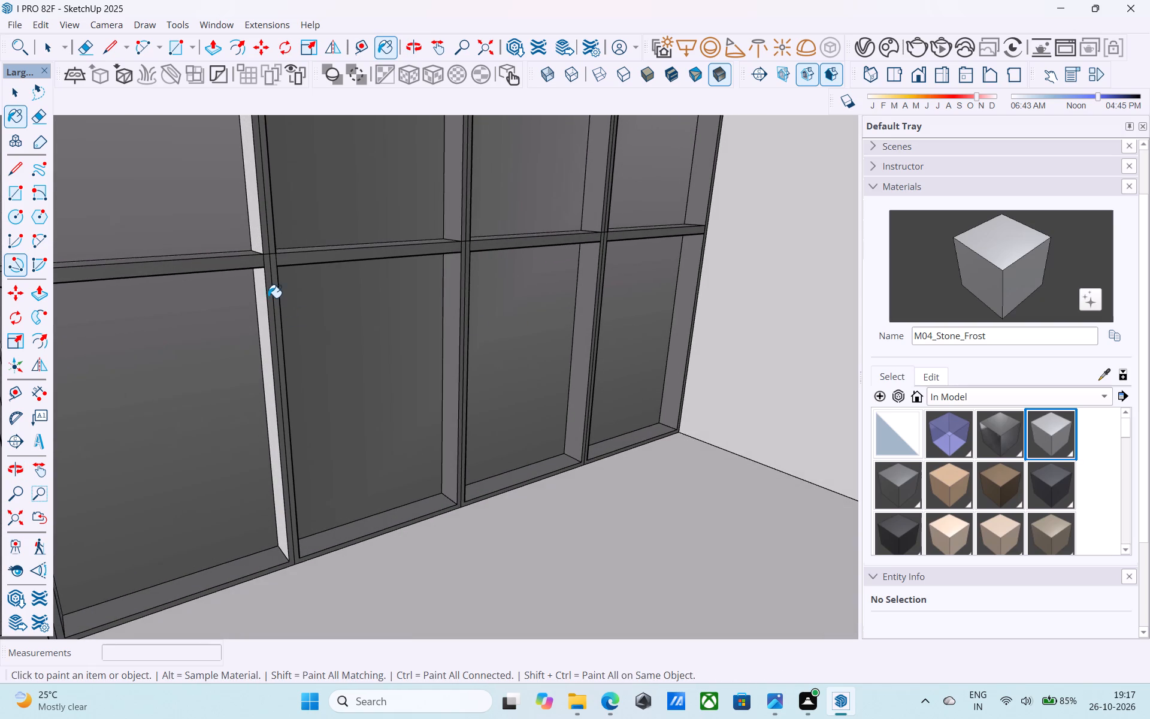
pyautogui.click(261, 295)
pyautogui.click(257, 235)
pyautogui.scroll(-1, 466, 392)
pyautogui.moveTo(459, 391); pyautogui.dragTo(453, 388, button='middle')
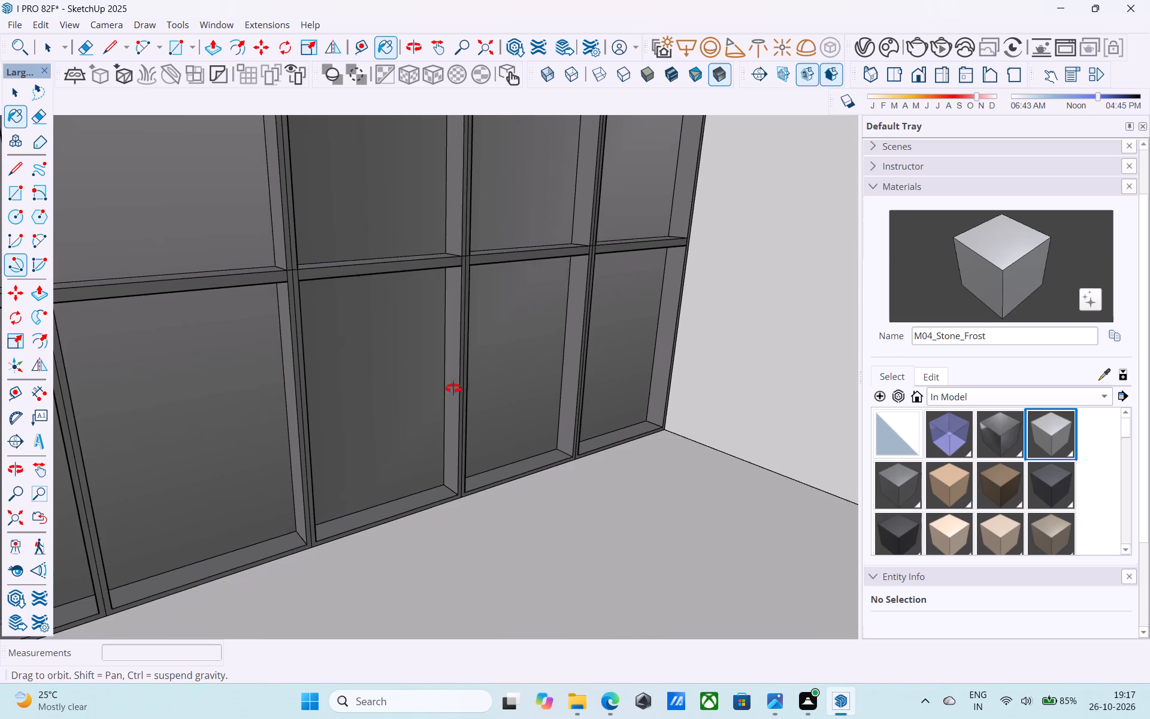
pyautogui.moveTo(453, 388); pyautogui.dragTo(696, 403, button='middle')
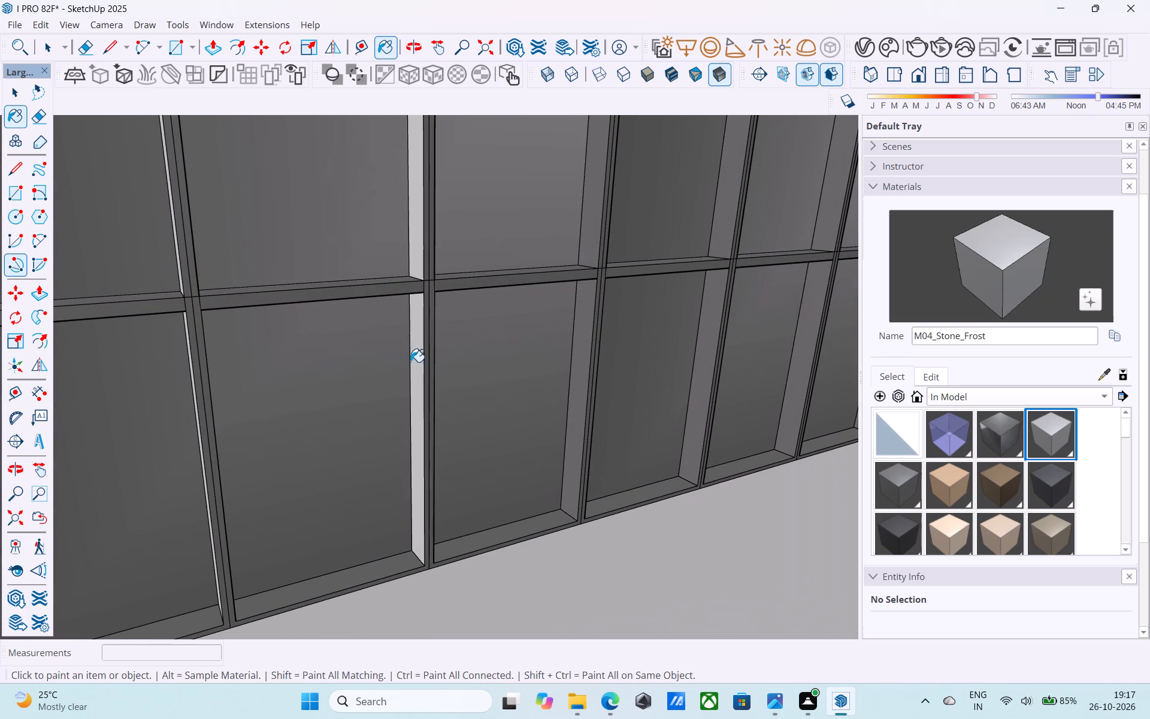
pyautogui.click(413, 337)
pyautogui.click(420, 269)
pyautogui.keyDown('shift'); pyautogui.moveTo(423, 278); pyautogui.dragTo(585, 312, button='middle'); pyautogui.keyUp('shift')
pyautogui.click(325, 309)
pyautogui.keyDown('shift'); pyautogui.moveTo(346, 391); pyautogui.dragTo(381, 361, button='middle'); pyautogui.keyUp('shift')
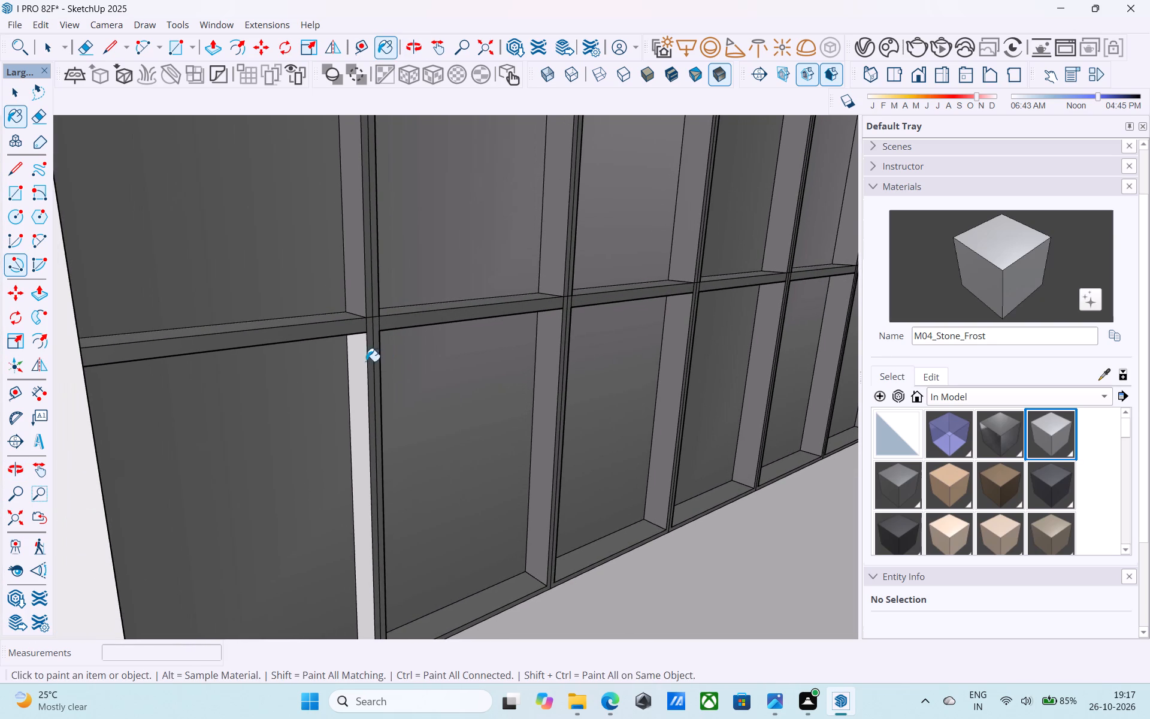
pyautogui.click(363, 362)
# Close the 1F floor component and return to the whole five-storey building.
pyautogui.moveTo(400, 396); pyautogui.dragTo(258, 457, button='middle')
pyautogui.scroll(-6, 250, 446)
pyautogui.scroll(-16, 250, 440)
pyautogui.moveTo(304, 496); pyautogui.dragTo(314, 382, button='middle')
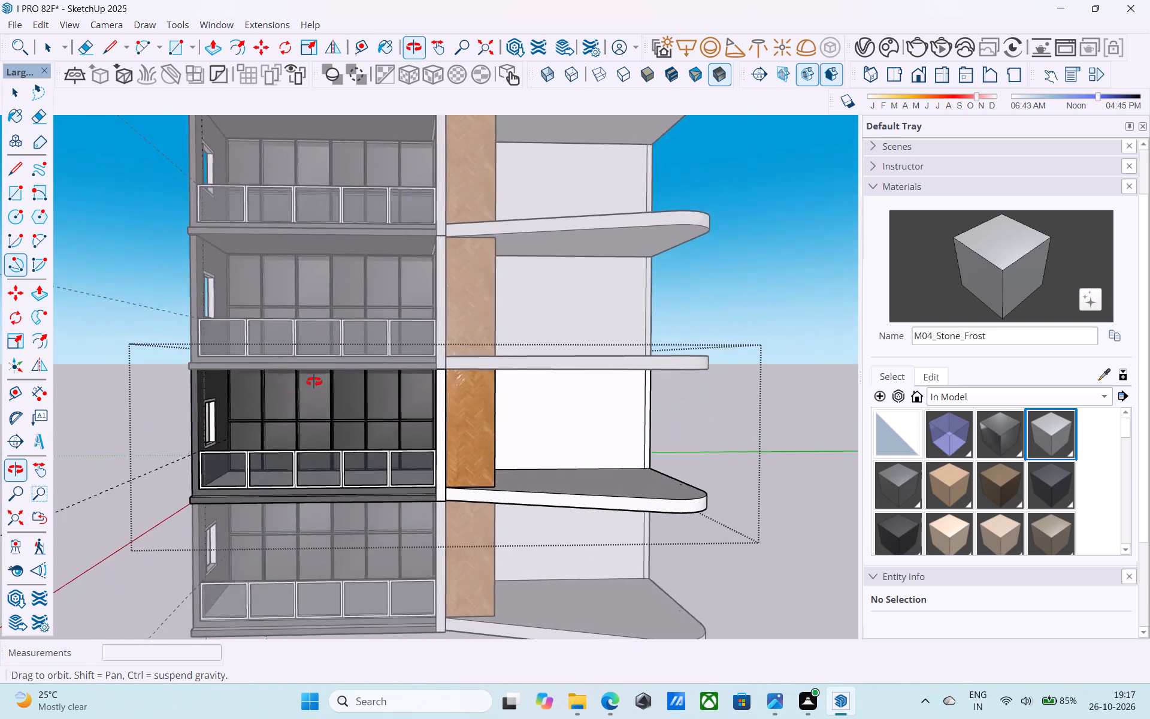
pyautogui.moveTo(314, 382); pyautogui.dragTo(134, 406, button='middle')
pyautogui.press('space')
pyautogui.scroll(-5, 139, 393)
pyautogui.click(695, 383)
pyautogui.scroll(-1, 413, 407)
pyautogui.moveTo(408, 410); pyautogui.dragTo(465, 411, button='middle')
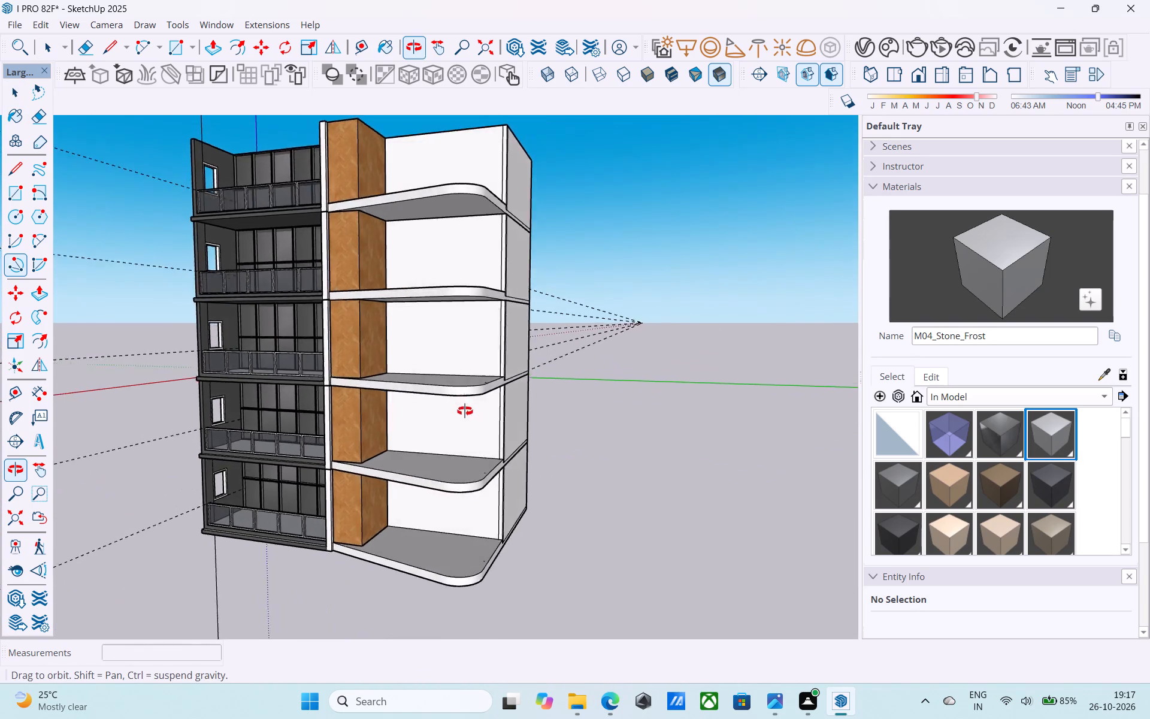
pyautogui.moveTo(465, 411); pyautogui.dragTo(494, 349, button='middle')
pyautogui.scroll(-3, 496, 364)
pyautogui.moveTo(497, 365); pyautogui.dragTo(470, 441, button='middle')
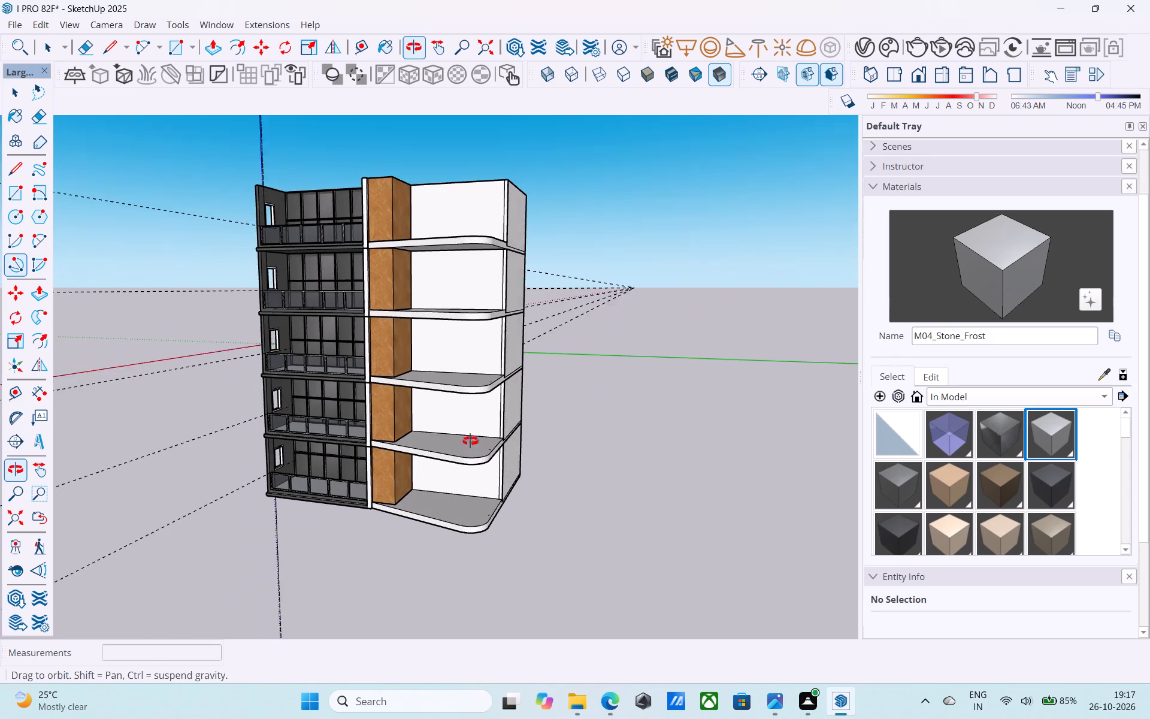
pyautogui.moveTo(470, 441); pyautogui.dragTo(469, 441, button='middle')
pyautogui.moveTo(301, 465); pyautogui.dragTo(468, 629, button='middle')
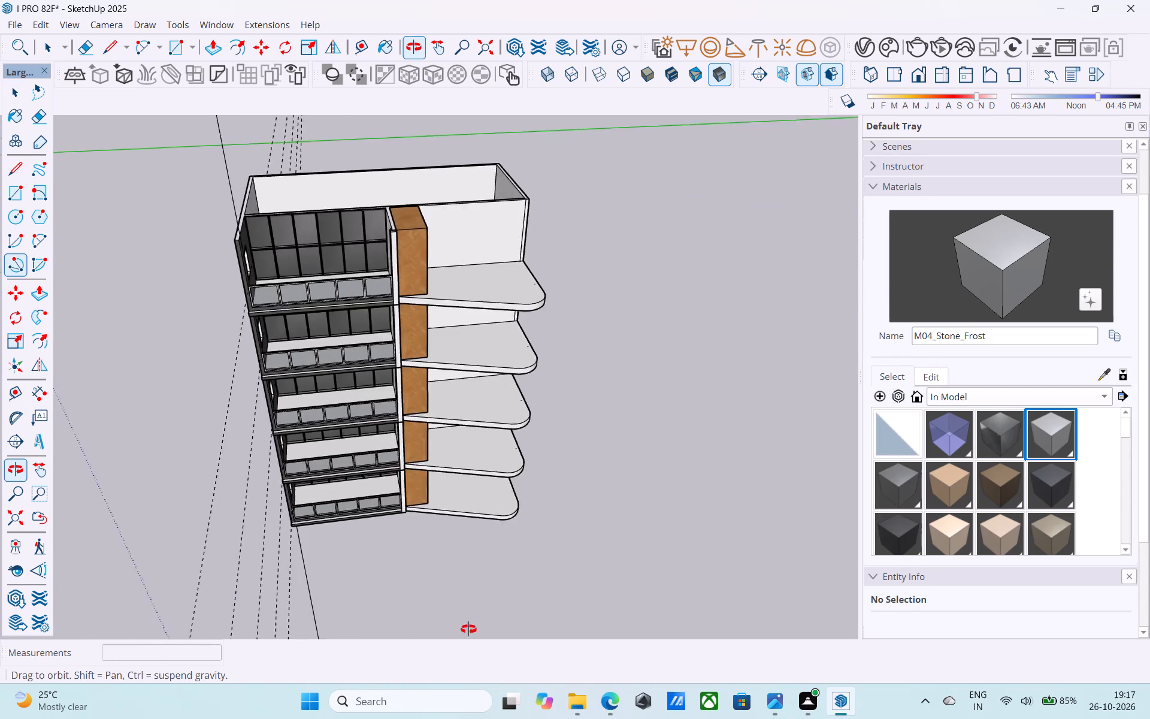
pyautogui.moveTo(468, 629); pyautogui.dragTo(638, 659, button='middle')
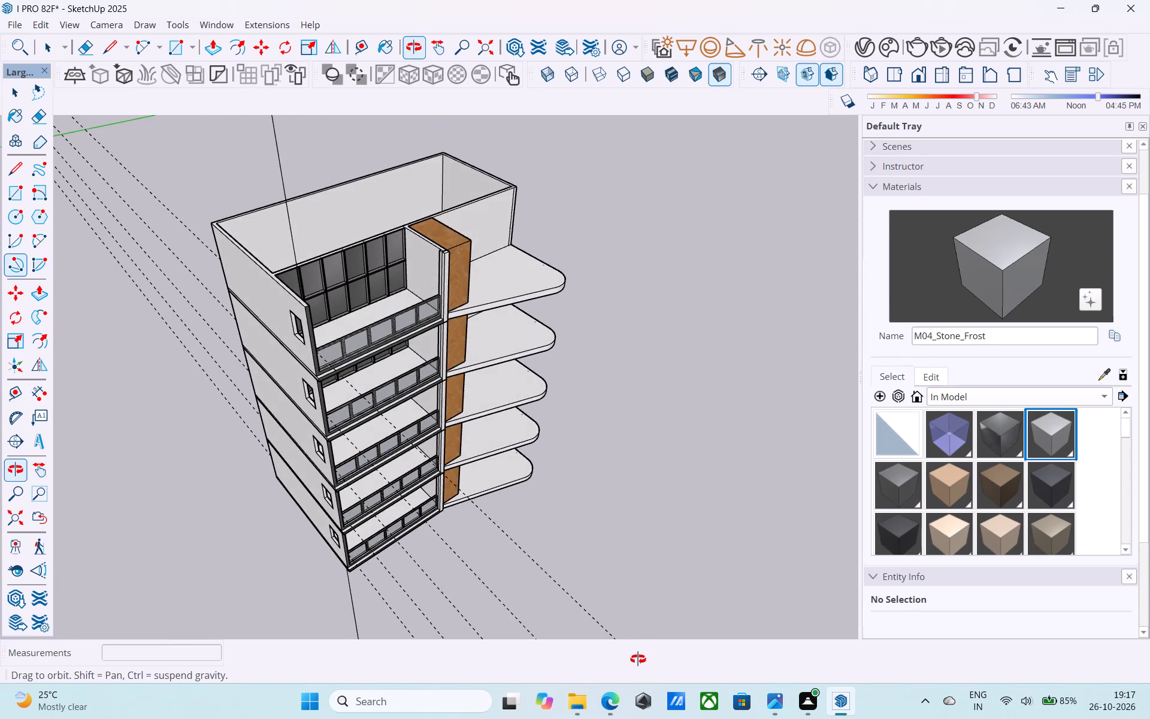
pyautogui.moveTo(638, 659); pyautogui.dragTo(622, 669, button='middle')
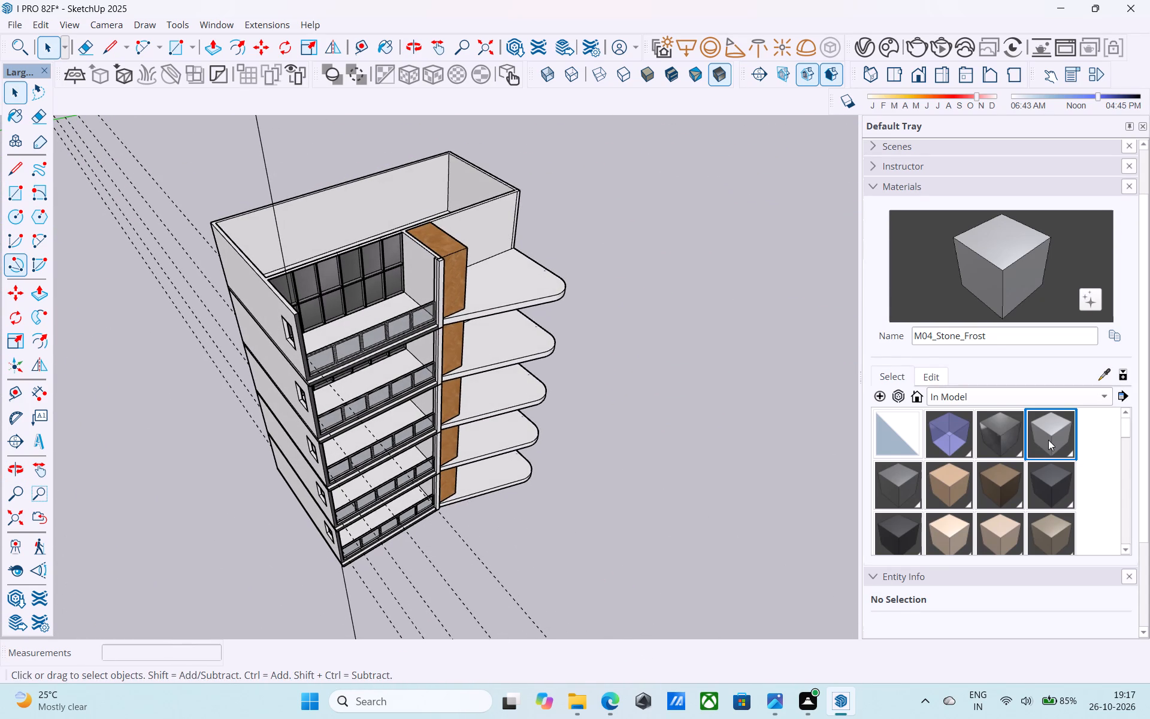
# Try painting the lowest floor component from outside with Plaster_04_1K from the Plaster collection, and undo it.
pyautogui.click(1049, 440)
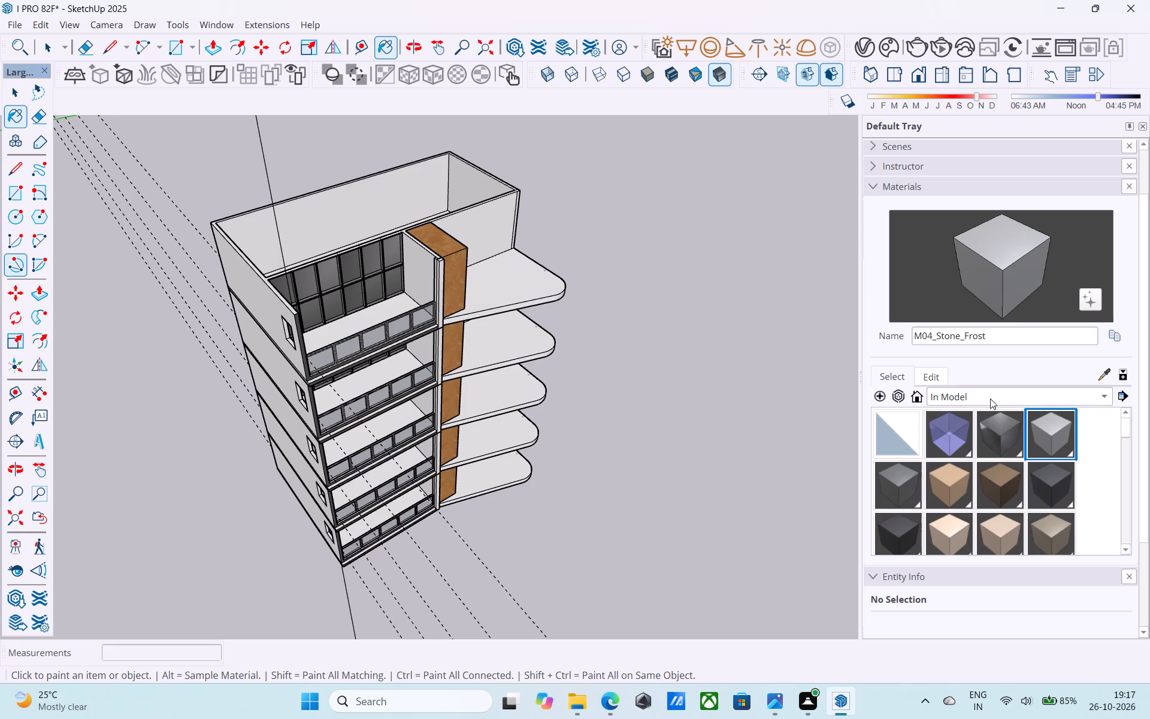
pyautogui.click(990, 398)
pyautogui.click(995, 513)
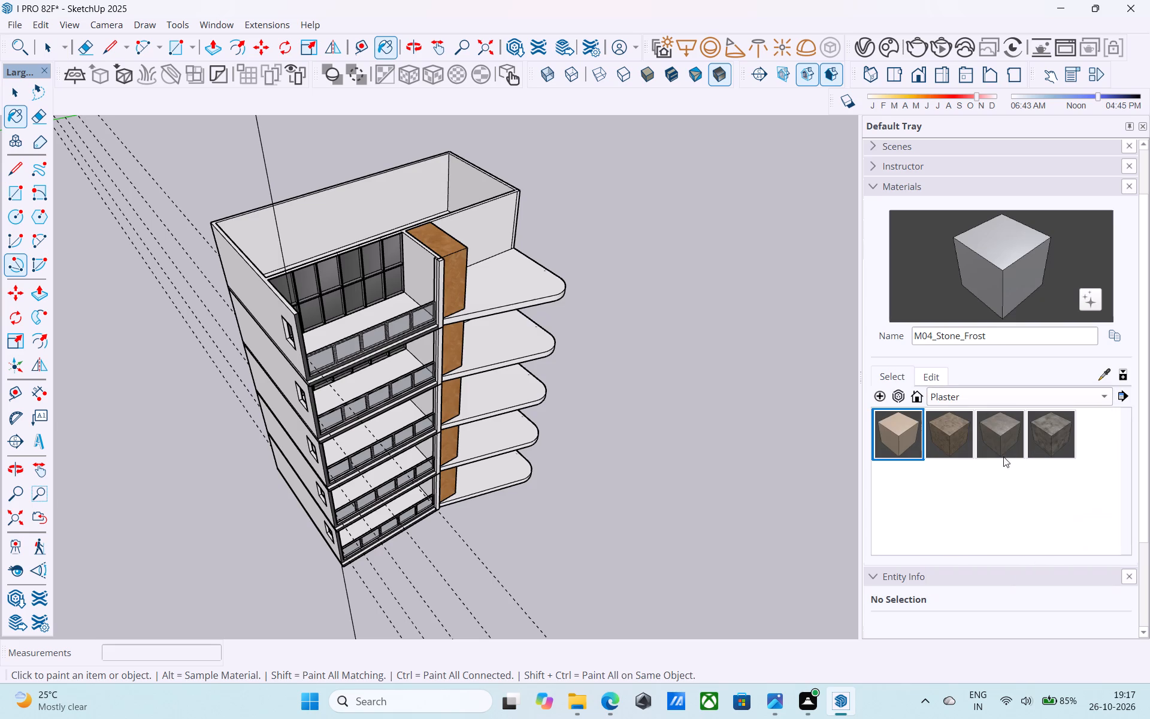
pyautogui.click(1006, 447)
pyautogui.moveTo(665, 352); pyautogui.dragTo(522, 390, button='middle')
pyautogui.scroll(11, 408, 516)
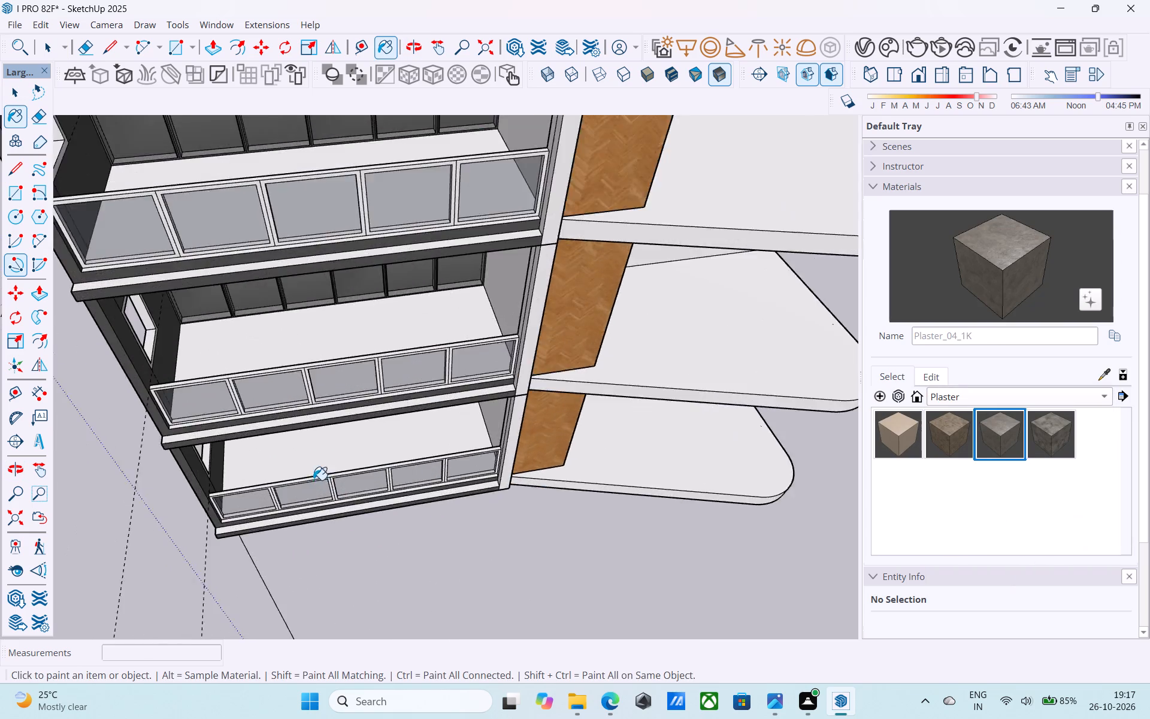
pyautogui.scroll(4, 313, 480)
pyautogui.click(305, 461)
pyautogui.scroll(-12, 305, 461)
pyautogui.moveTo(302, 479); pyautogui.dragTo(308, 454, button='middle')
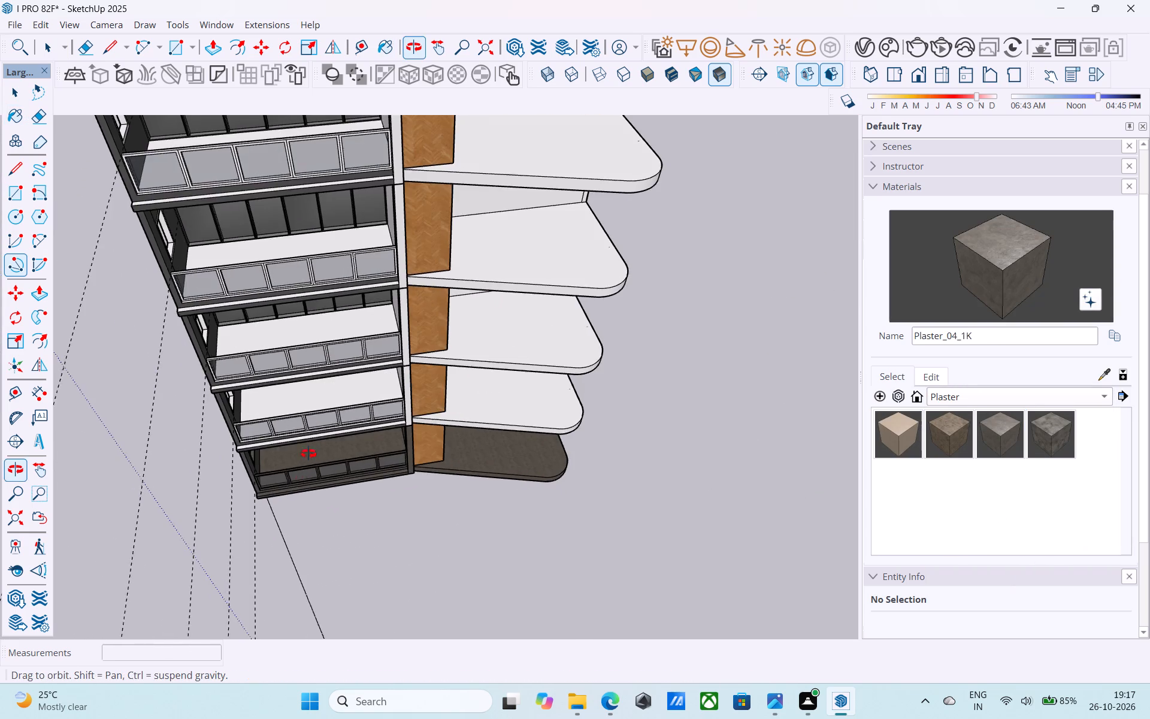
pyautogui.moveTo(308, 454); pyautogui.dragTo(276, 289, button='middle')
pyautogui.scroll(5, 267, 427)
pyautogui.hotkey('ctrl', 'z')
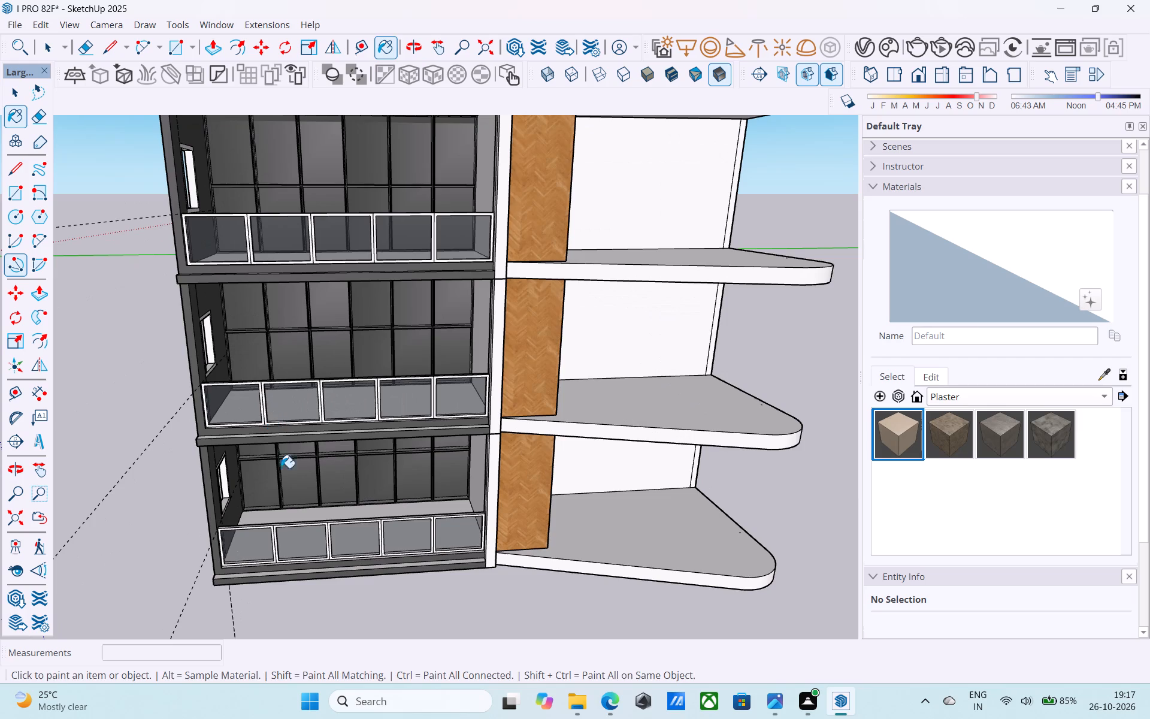
# Paint the balcony floor inside the lowest 1F component with Plaster_04_1K and close the component.
pyautogui.press('space')
pyautogui.doubleClick(315, 540)
pyautogui.click(986, 417)
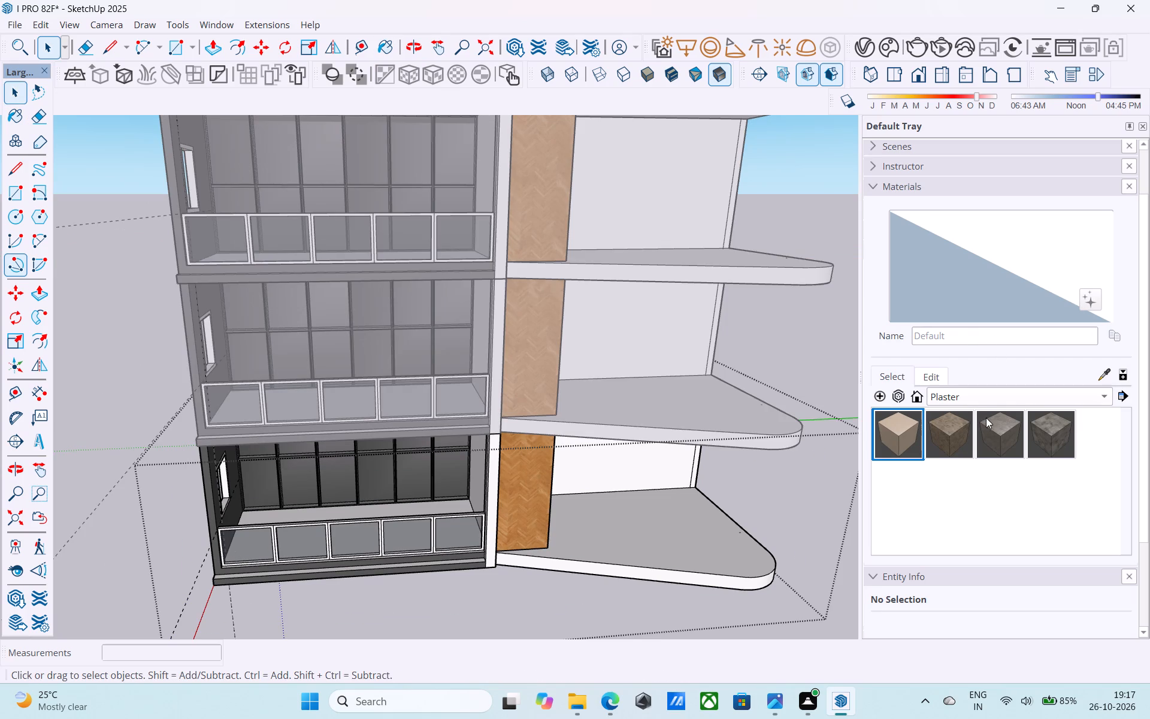
pyautogui.scroll(-2, 636, 312)
pyautogui.moveTo(630, 391); pyautogui.dragTo(574, 527, button='middle')
pyautogui.scroll(5, 421, 496)
pyautogui.click(408, 478)
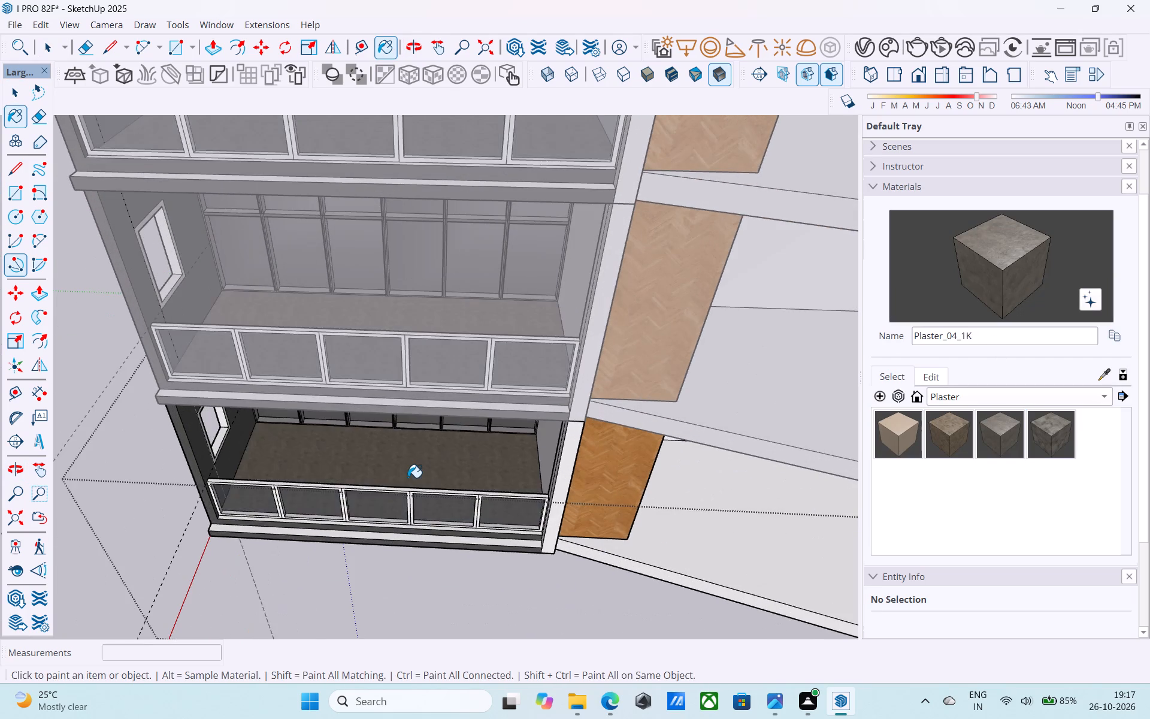
pyautogui.scroll(-11, 408, 478)
pyautogui.moveTo(408, 478); pyautogui.dragTo(402, 271, button='middle')
pyautogui.press('space')
pyautogui.click(696, 341)
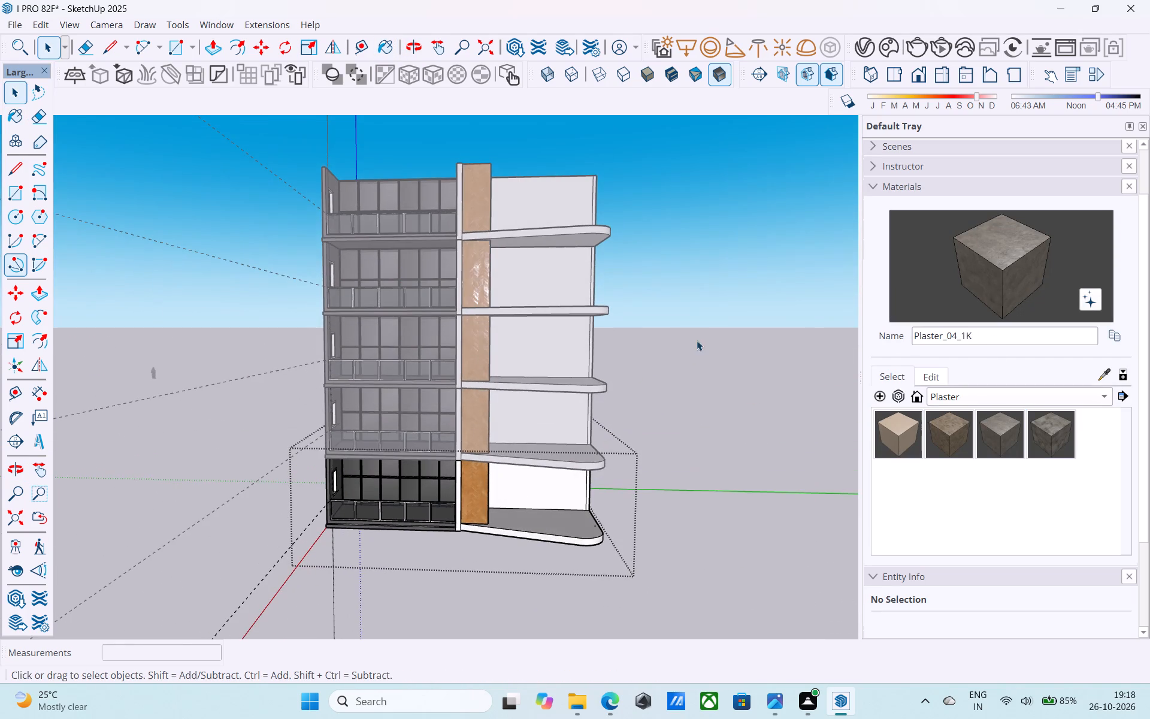
# Adjust the in-model material M06_Steel_Smoke to a slightly lighter grey.
pyautogui.scroll(-4, 564, 309)
pyautogui.moveTo(560, 309); pyautogui.dragTo(363, 296, button='middle')
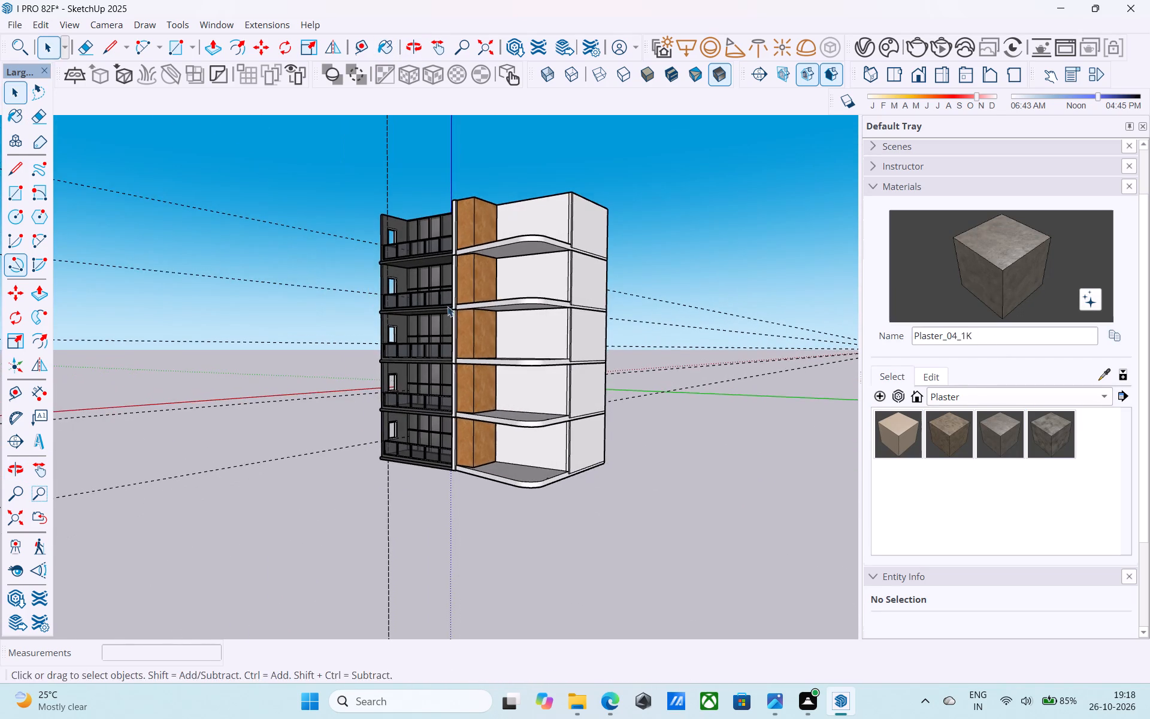
pyautogui.keyDown('shift'); pyautogui.moveTo(468, 302); pyautogui.dragTo(470, 329, button='middle'); pyautogui.keyUp('shift')
pyautogui.scroll(13, 470, 331)
pyautogui.moveTo(421, 393); pyautogui.dragTo(419, 394, button='middle')
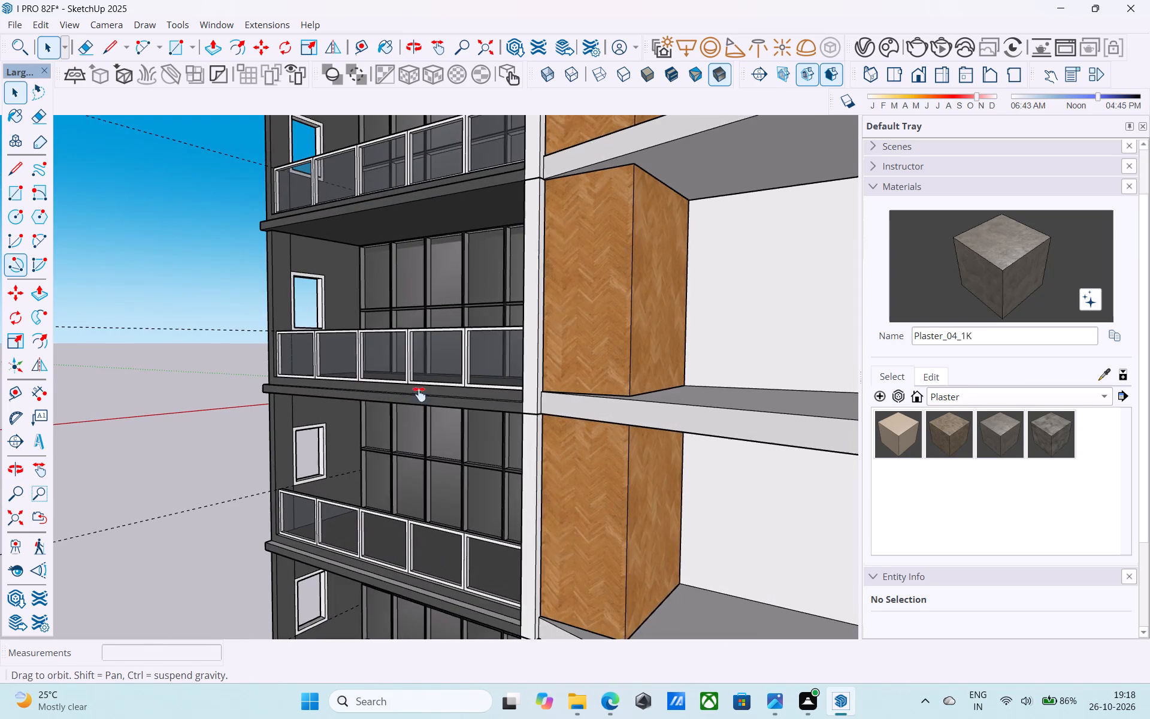
pyautogui.moveTo(419, 394); pyautogui.dragTo(456, 410, button='middle')
pyautogui.scroll(1, 410, 410)
pyautogui.scroll(-1, 653, 400)
pyautogui.keyDown('shift'); pyautogui.moveTo(649, 393); pyautogui.dragTo(610, 156, button='middle'); pyautogui.keyUp('shift')
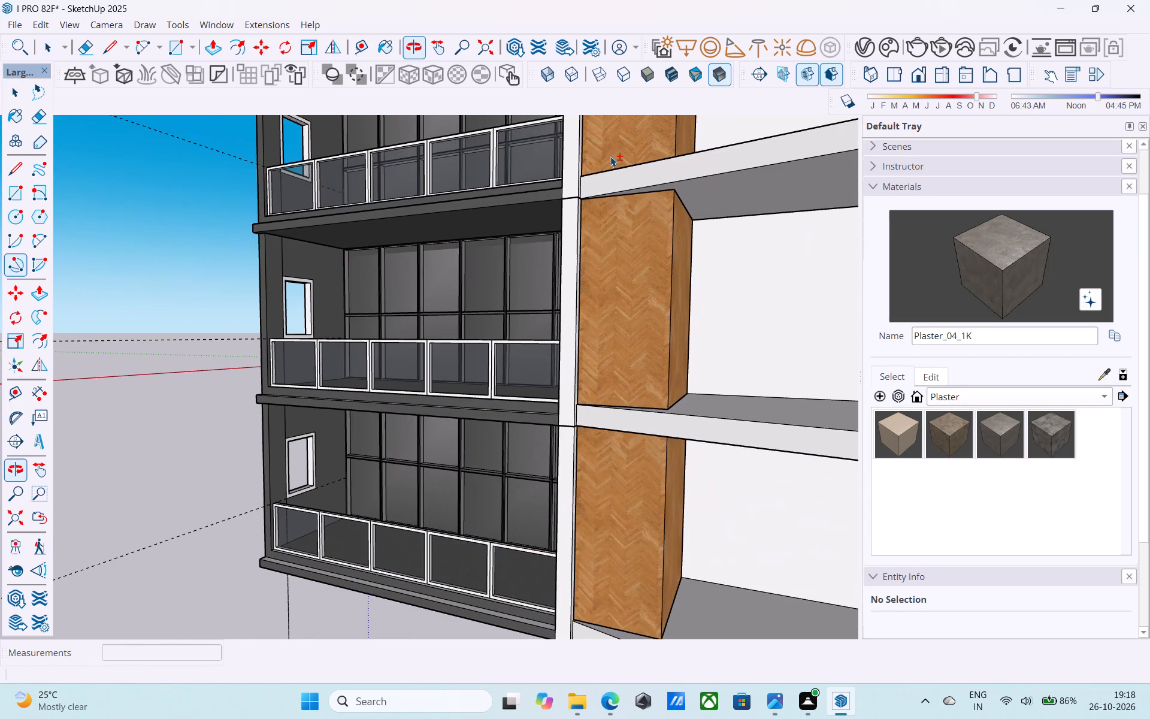
pyautogui.click(958, 394)
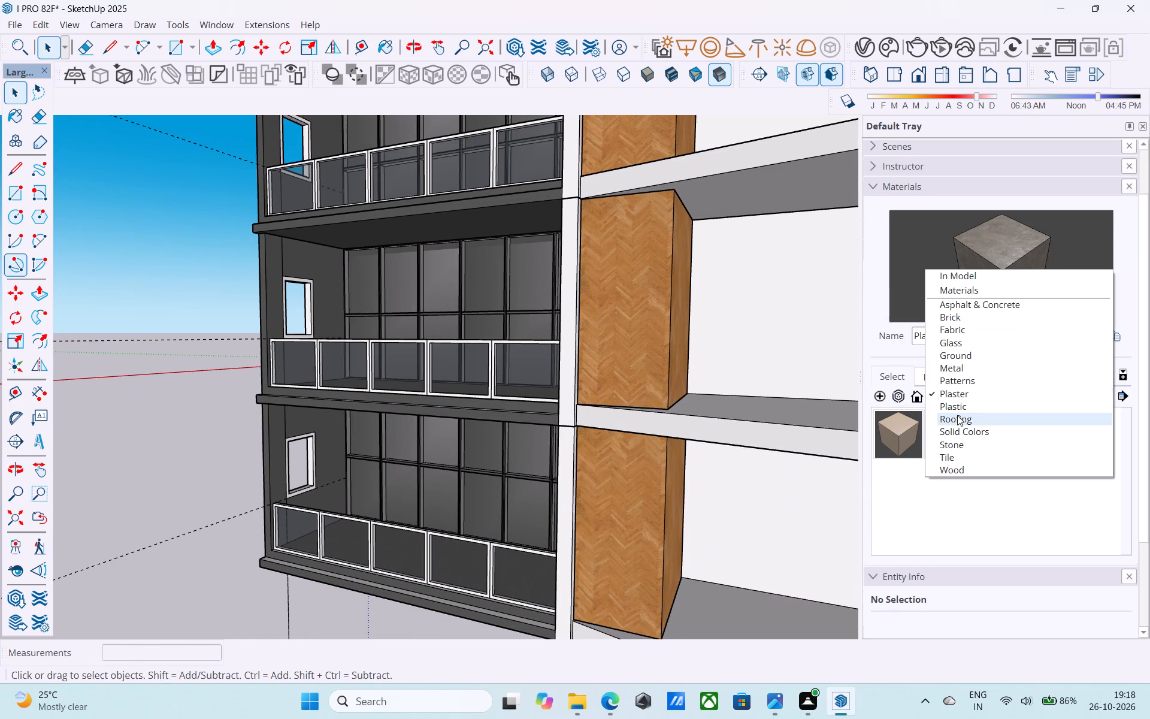
pyautogui.click(970, 273)
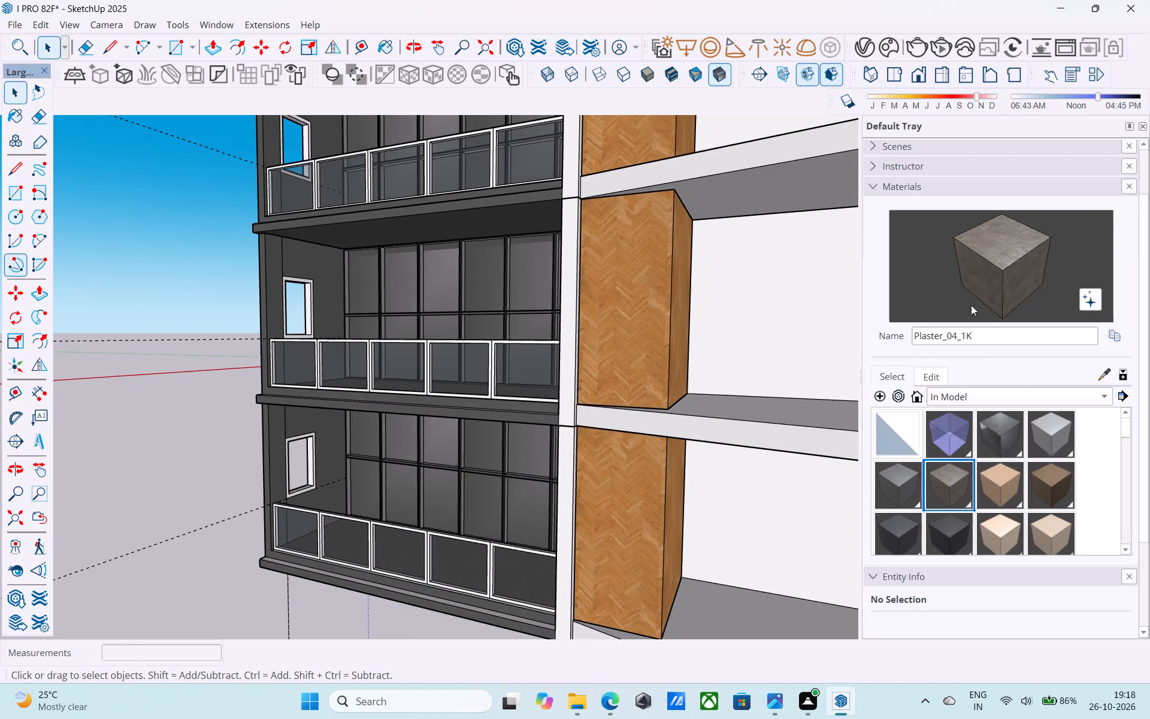
pyautogui.click(899, 490)
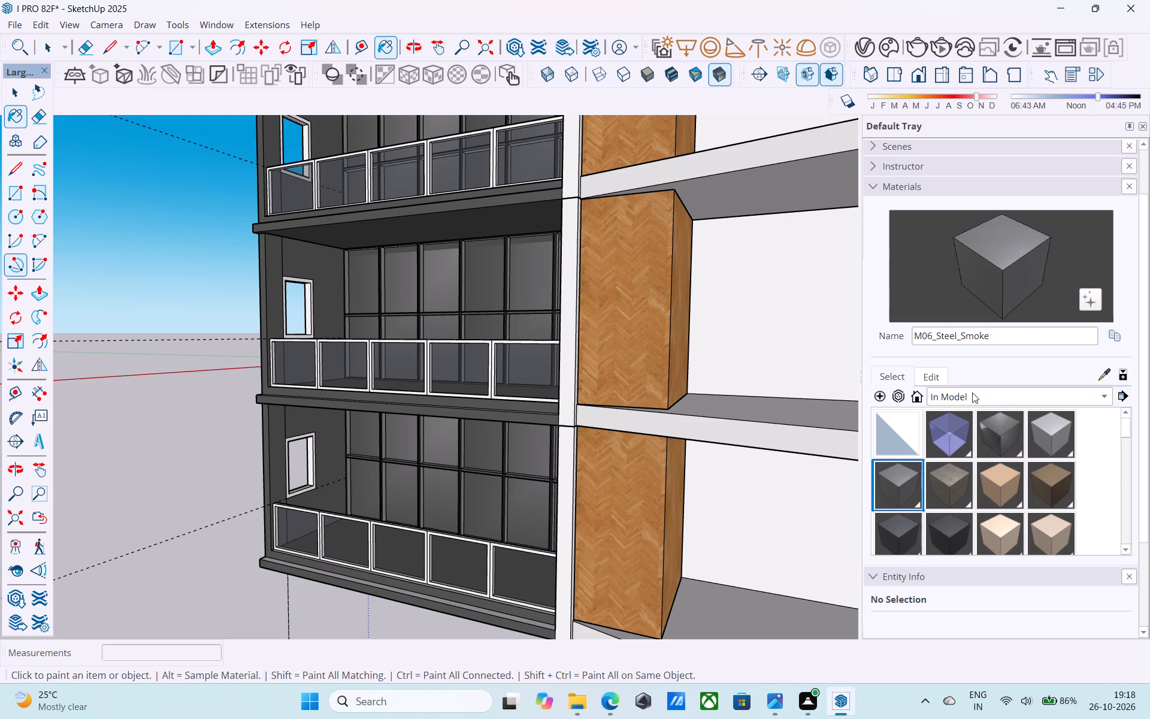
pyautogui.click(932, 379)
pyautogui.click(947, 469)
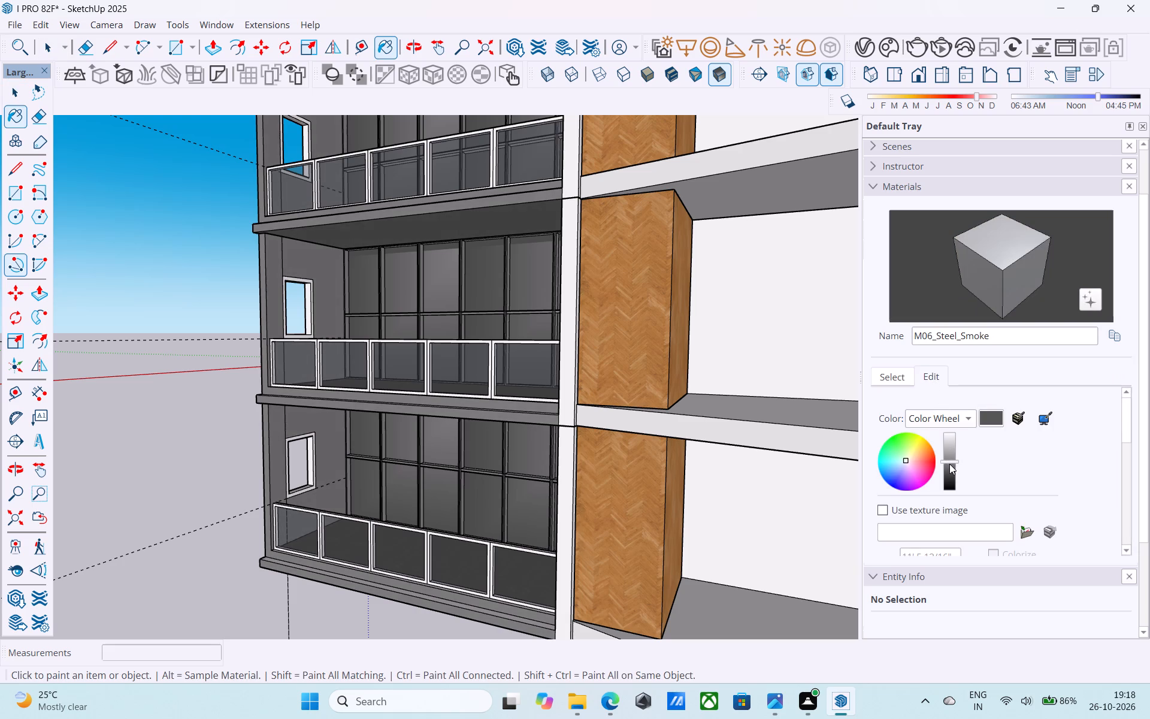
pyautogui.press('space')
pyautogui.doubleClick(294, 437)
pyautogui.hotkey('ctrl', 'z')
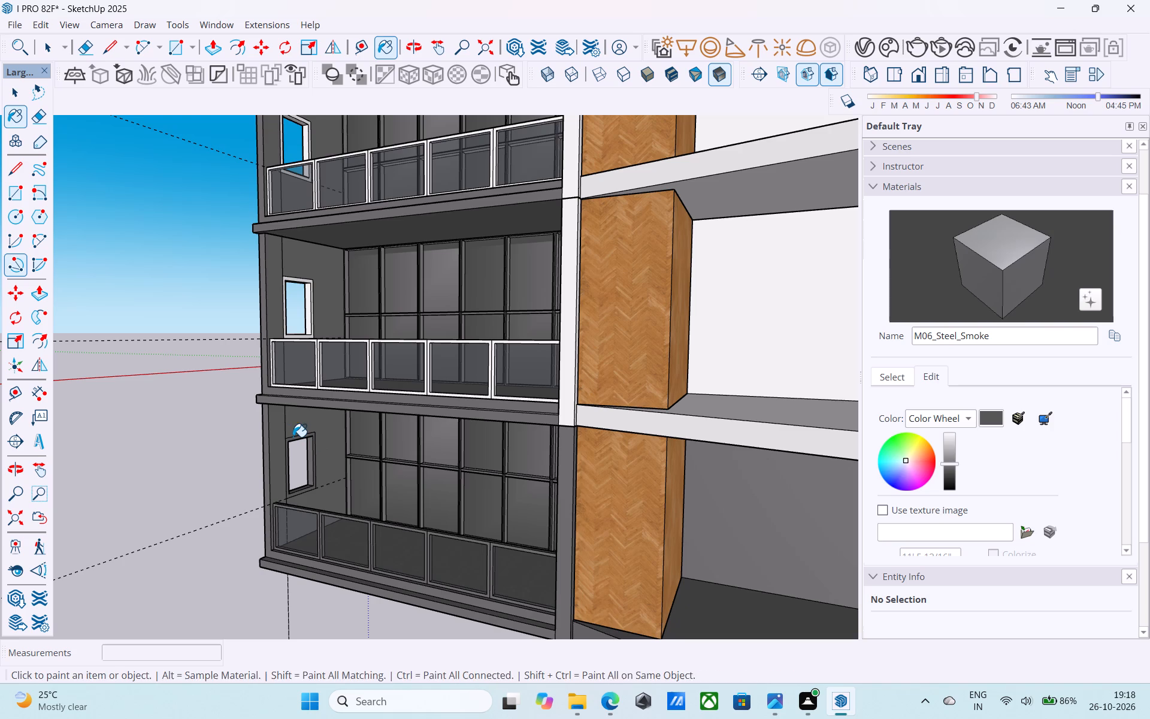
# Erase the leftover guide lines crossing the side wall by the window inside the lowest 1F component, and close the component.
pyautogui.press('space')
pyautogui.doubleClick(292, 432)
pyautogui.scroll(5, 292, 432)
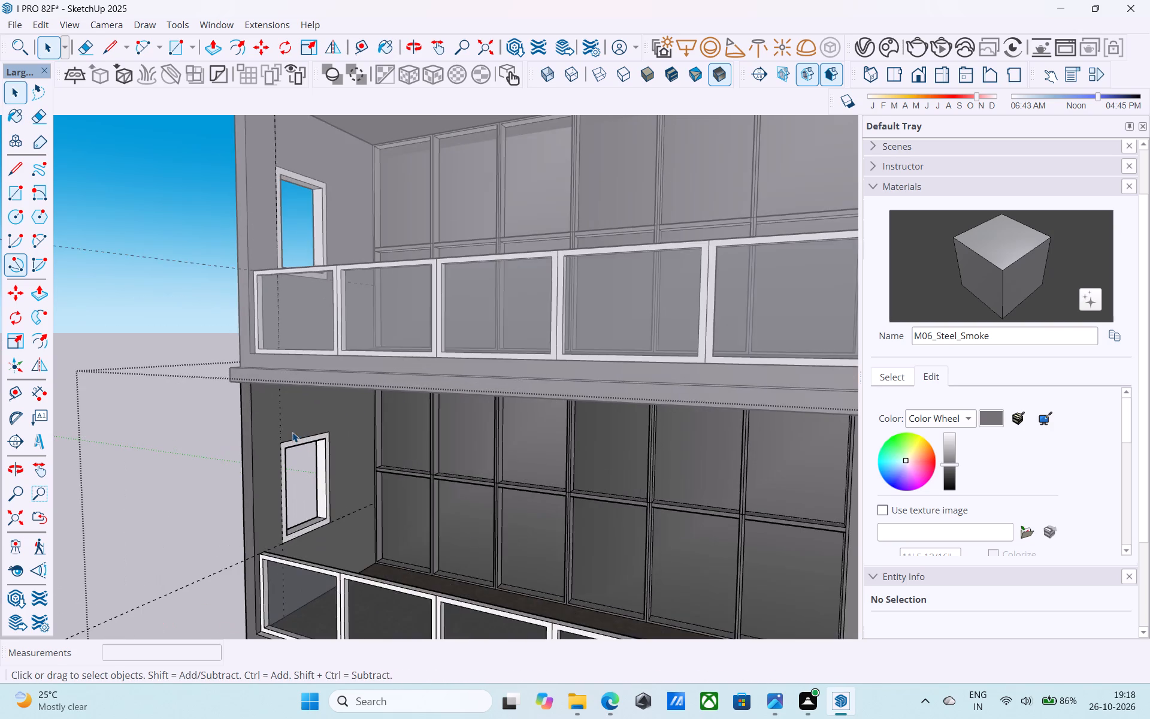
pyautogui.press('e')
pyautogui.scroll(4, 292, 432)
pyautogui.moveTo(282, 422); pyautogui.dragTo(274, 419)
pyautogui.scroll(-7, 277, 413)
pyautogui.scroll(5, 304, 522)
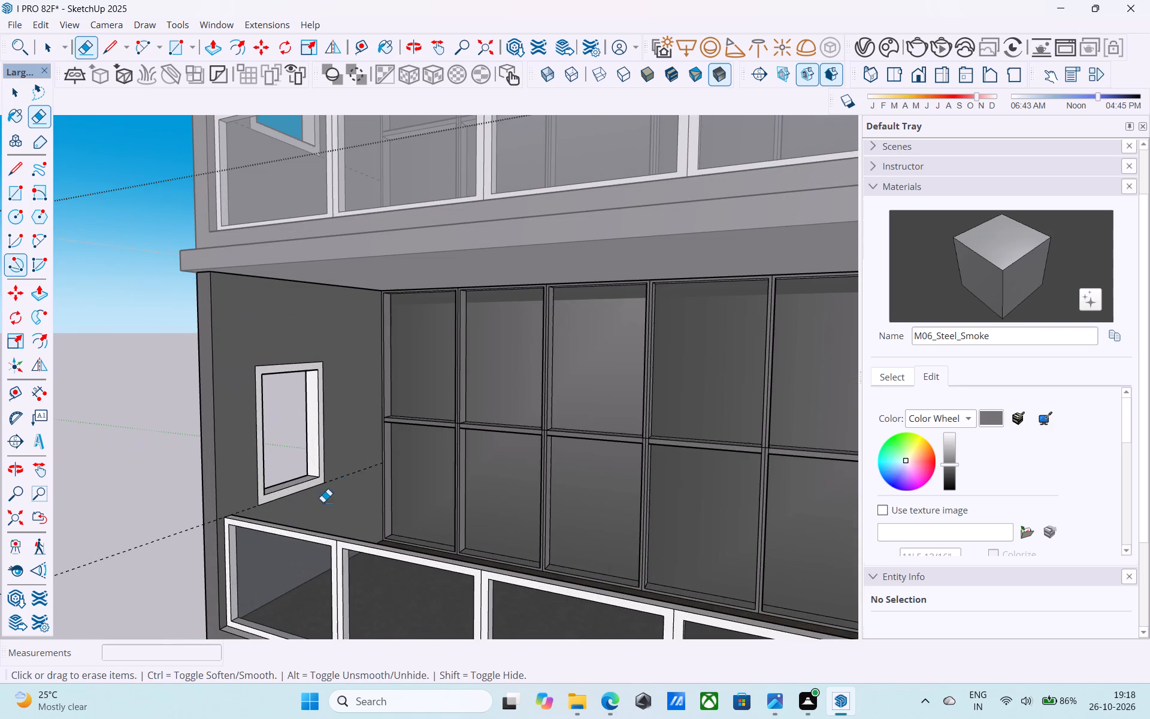
pyautogui.click(354, 475)
pyautogui.press('space')
pyautogui.scroll(-2, 221, 464)
pyautogui.scroll(1, 221, 464)
pyautogui.scroll(-7, 221, 464)
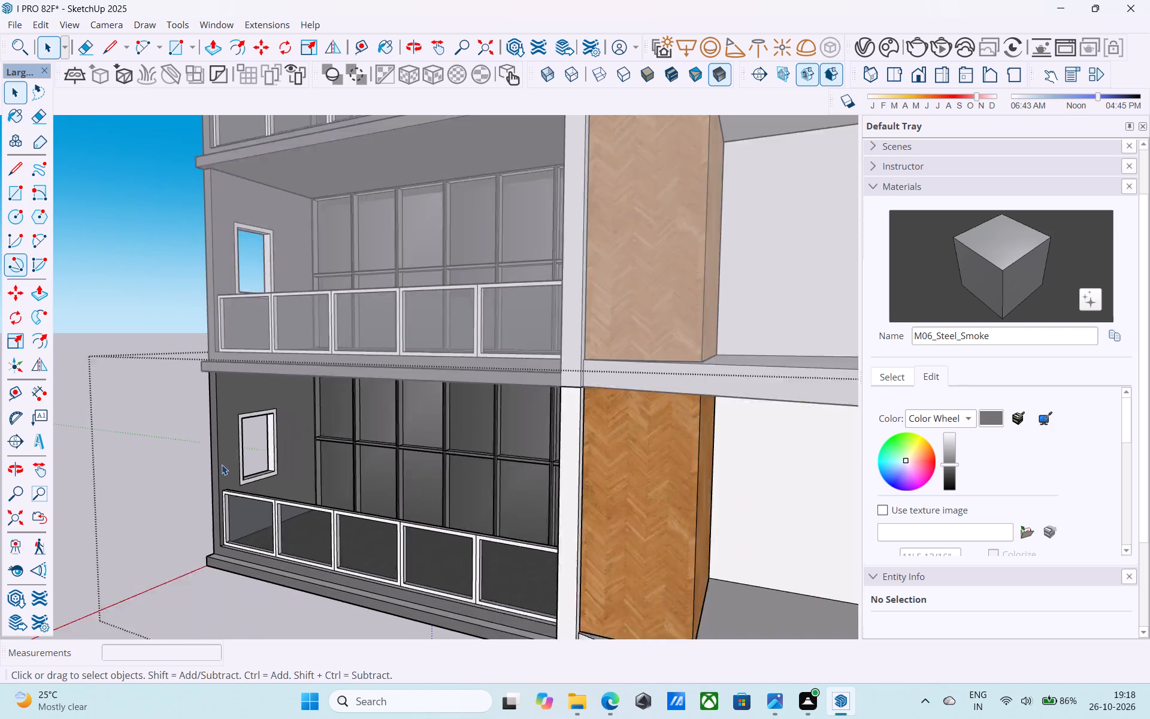
pyautogui.scroll(-2, 222, 464)
pyautogui.click(62, 319)
pyautogui.press('space')
# Examine the balconies, curved slabs and the white pier beside the wood-clad volume across the floors.
pyautogui.moveTo(328, 368); pyautogui.dragTo(372, 368, button='middle')
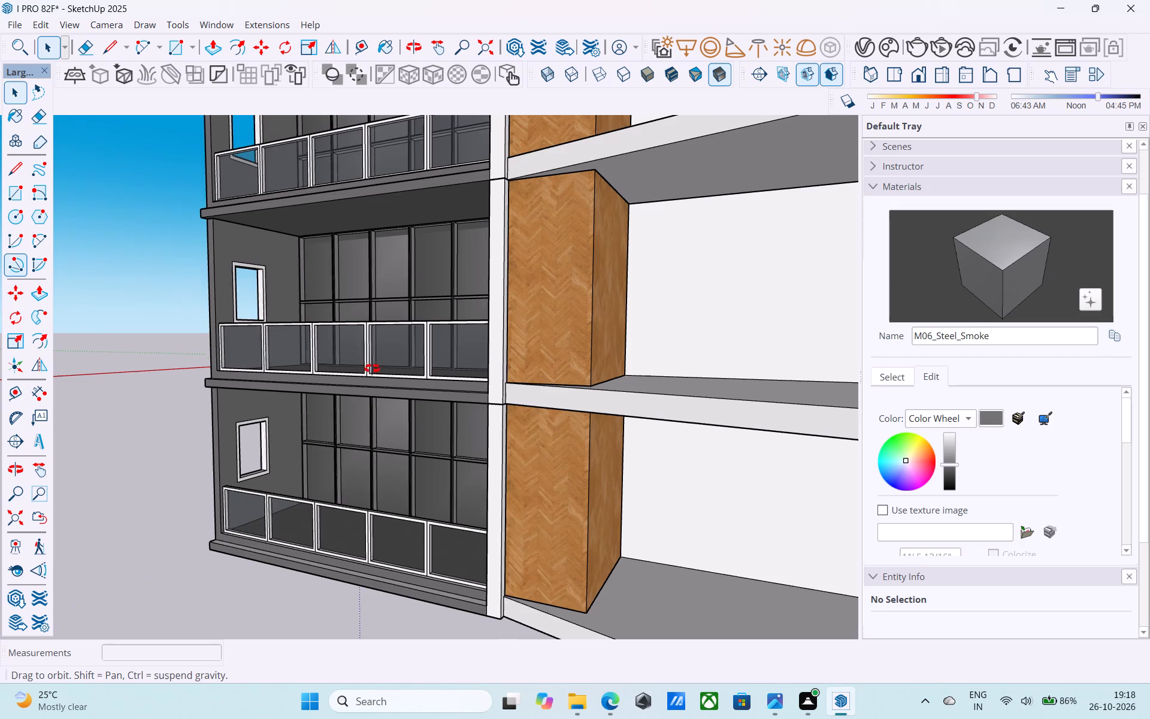
pyautogui.moveTo(372, 368); pyautogui.dragTo(403, 443, button='middle')
pyautogui.scroll(-11, 391, 446)
pyautogui.moveTo(416, 437); pyautogui.dragTo(418, 469, button='middle')
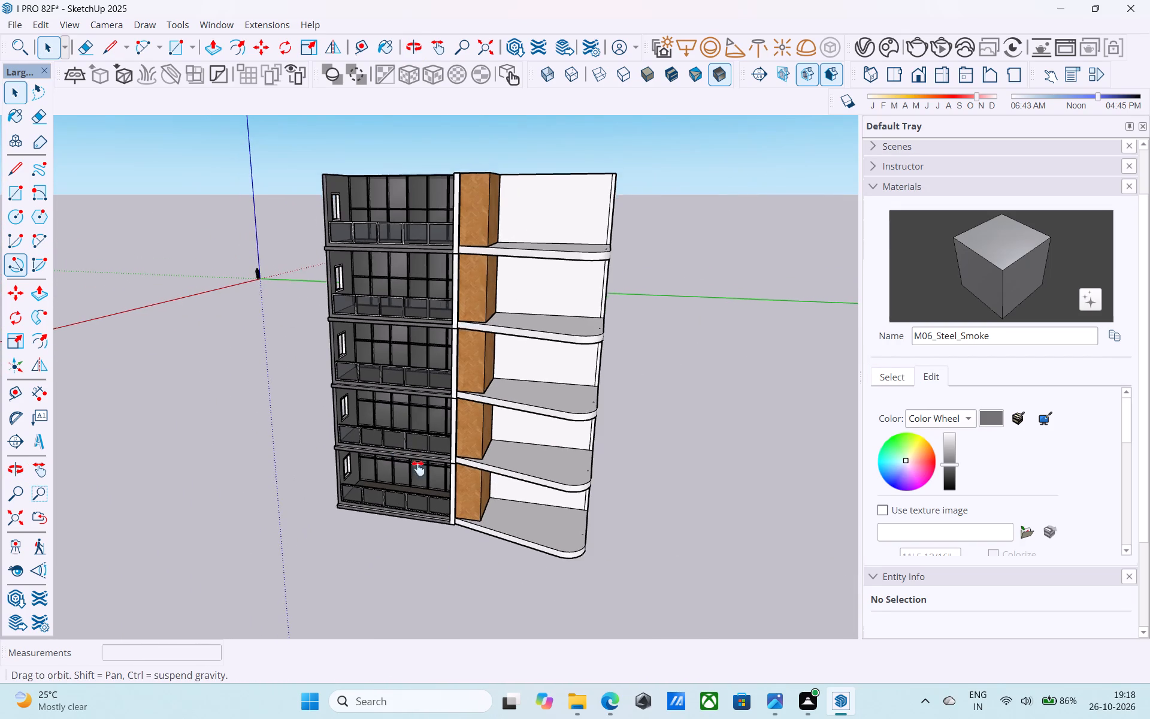
pyautogui.moveTo(418, 469); pyautogui.dragTo(421, 481, button='middle')
pyautogui.scroll(9, 374, 522)
pyautogui.moveTo(385, 485); pyautogui.dragTo(331, 460, button='middle')
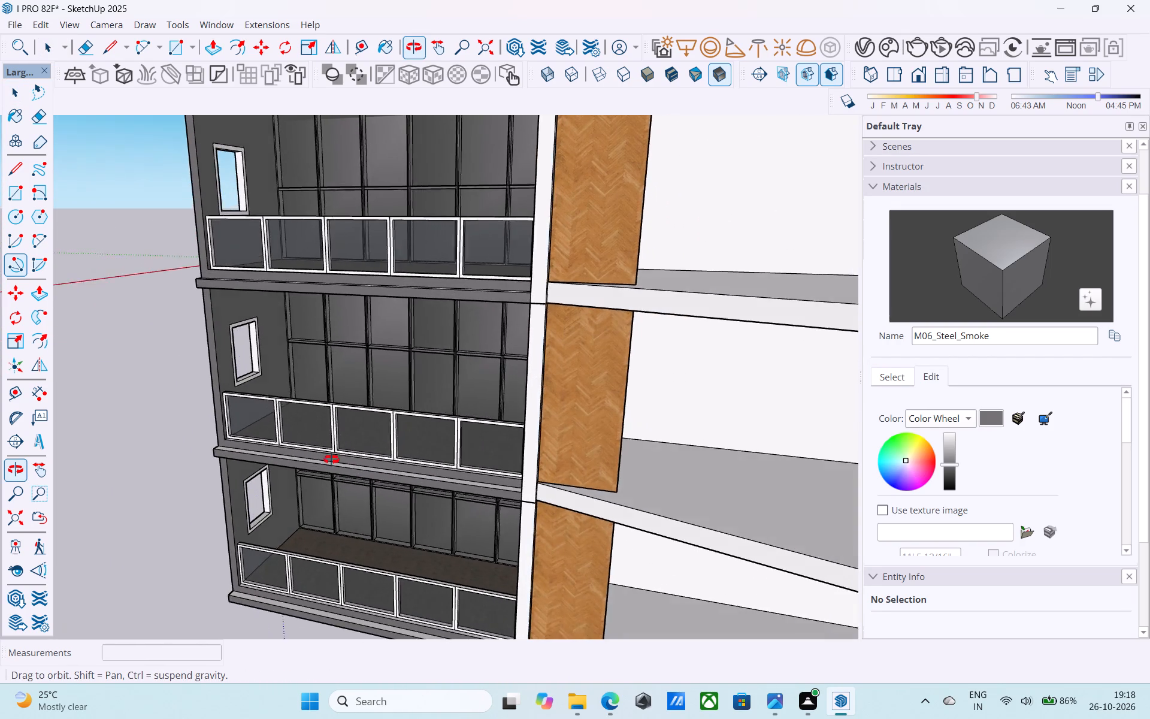
pyautogui.moveTo(331, 460); pyautogui.dragTo(247, 498, button='middle')
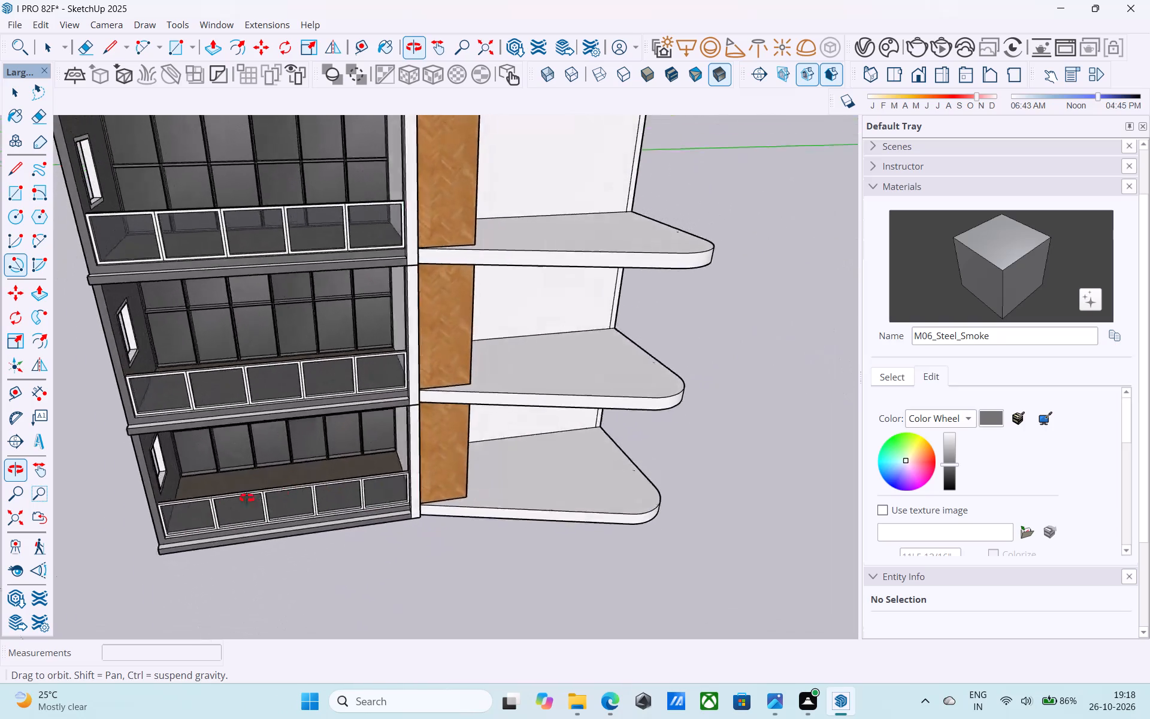
pyautogui.moveTo(247, 498); pyautogui.dragTo(217, 497, button='middle')
pyautogui.keyDown('shift'); pyautogui.moveTo(452, 427); pyautogui.dragTo(440, 461, button='middle'); pyautogui.keyUp('shift')
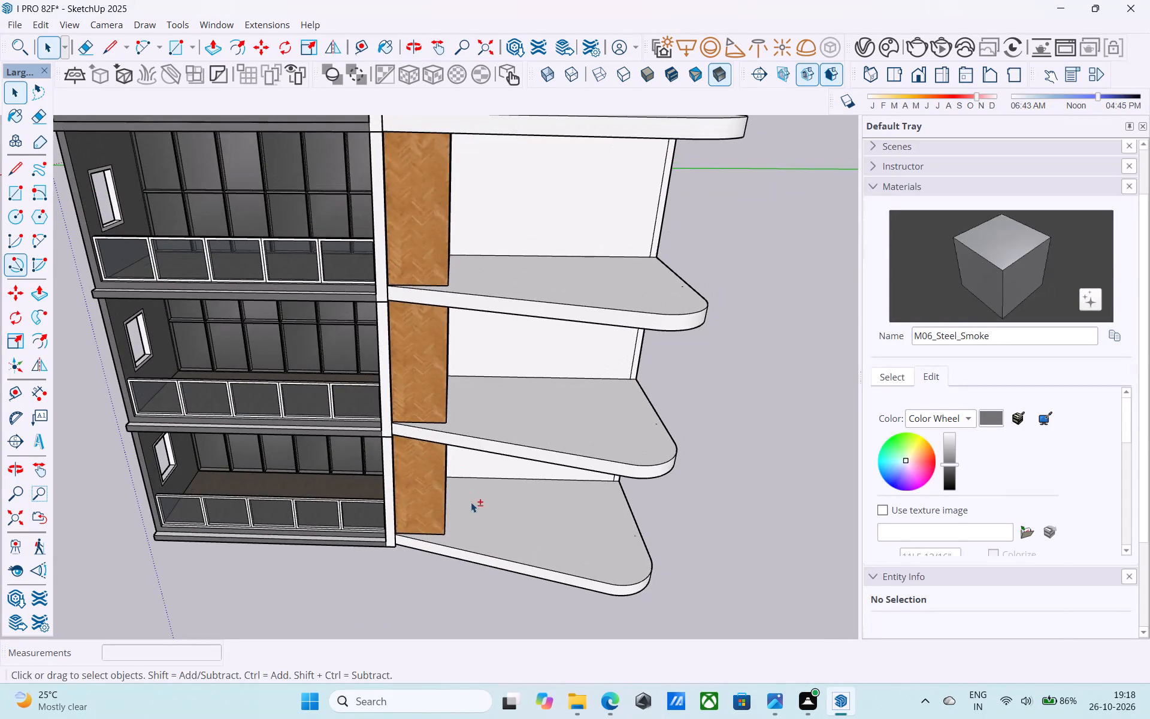
pyautogui.moveTo(471, 502); pyautogui.dragTo(443, 304, button='middle')
pyautogui.scroll(6, 388, 406)
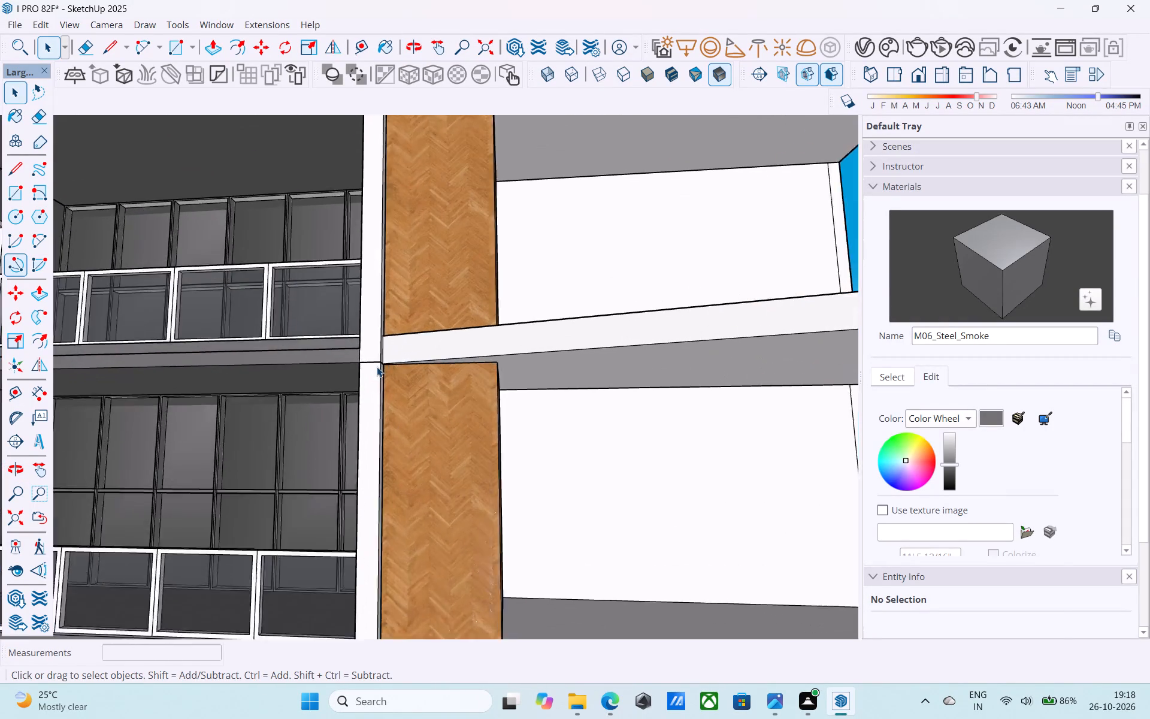
pyautogui.scroll(10, 377, 367)
# Open the lowest 1F component and select the front face of the white pier beside the wood-clad volume.
pyautogui.click(379, 352)
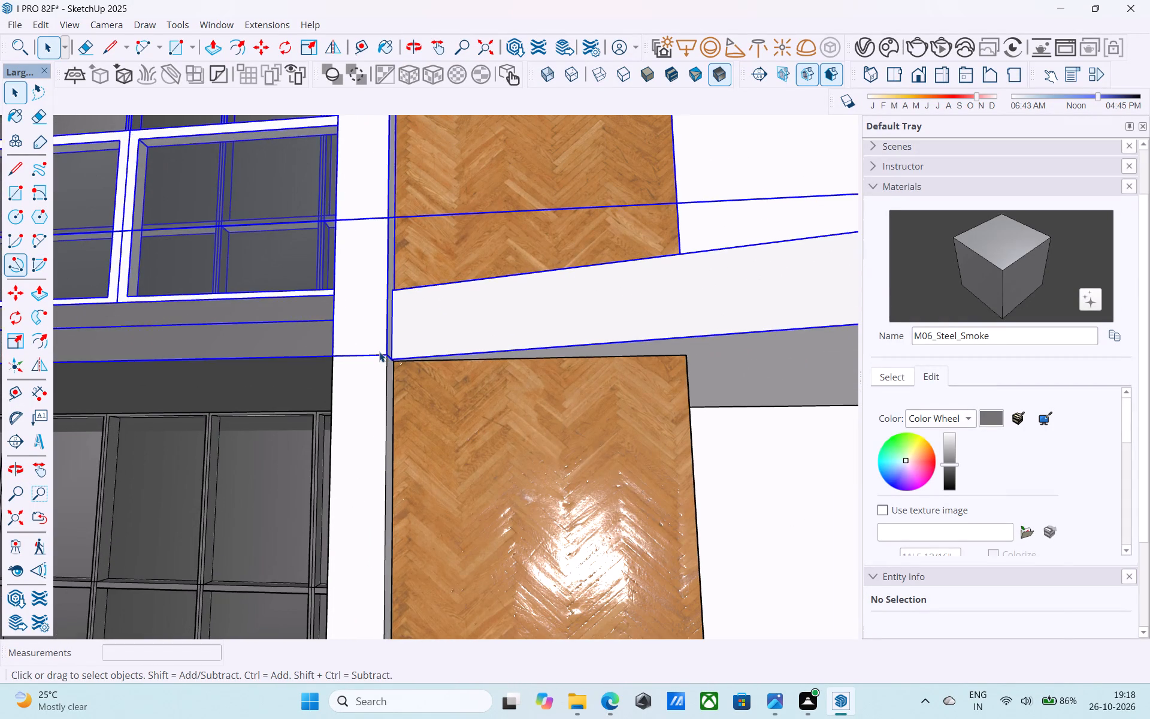
pyautogui.doubleClick(374, 374)
pyautogui.click(375, 349)
pyautogui.click(370, 389)
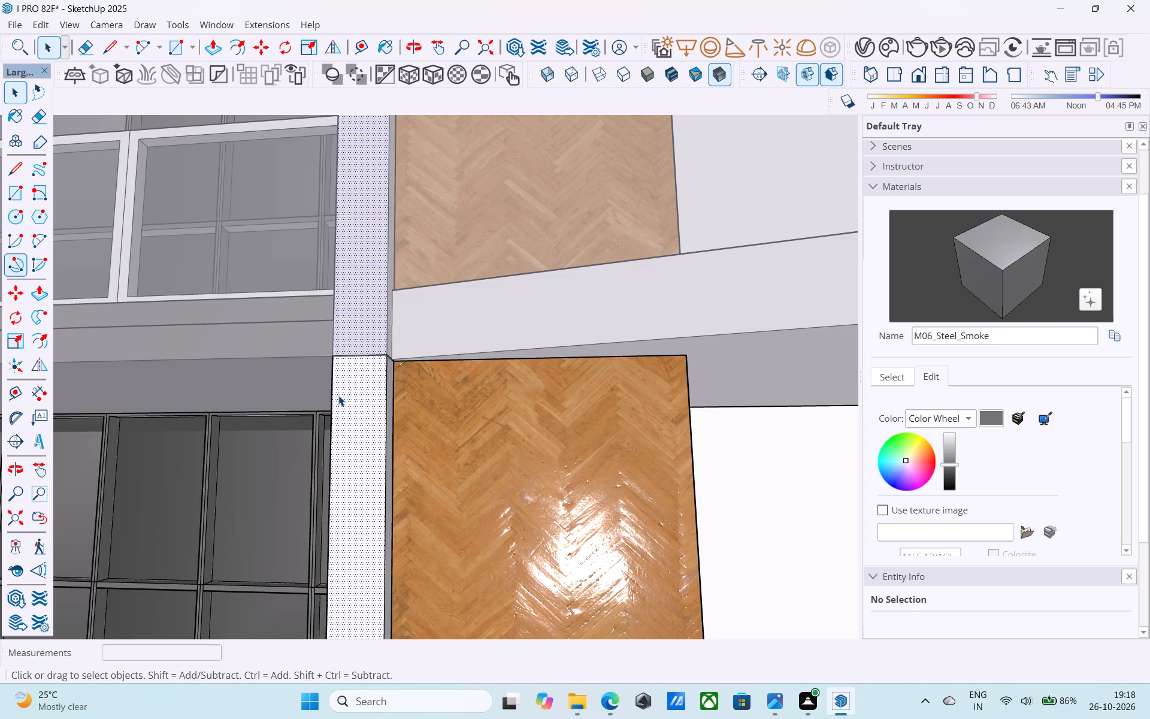
# Paint the five white balcony railing frames of the lowest 1F component with M06_Steel_Smoke.
pyautogui.scroll(-6, 355, 385)
pyautogui.moveTo(380, 383); pyautogui.dragTo(498, 385, button='middle')
pyautogui.scroll(-6, 498, 383)
pyautogui.moveTo(498, 383); pyautogui.dragTo(486, 384, button='middle')
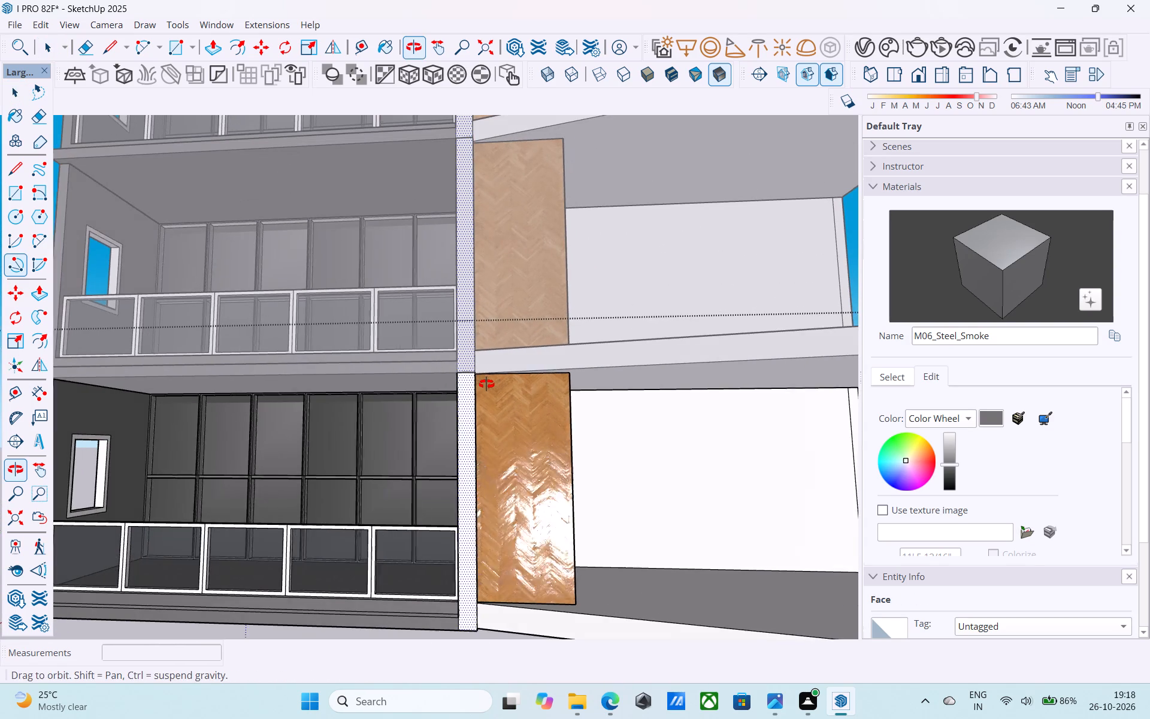
pyautogui.moveTo(486, 384); pyautogui.dragTo(482, 384, button='middle')
pyautogui.scroll(-6, 505, 333)
pyautogui.scroll(4, 231, 493)
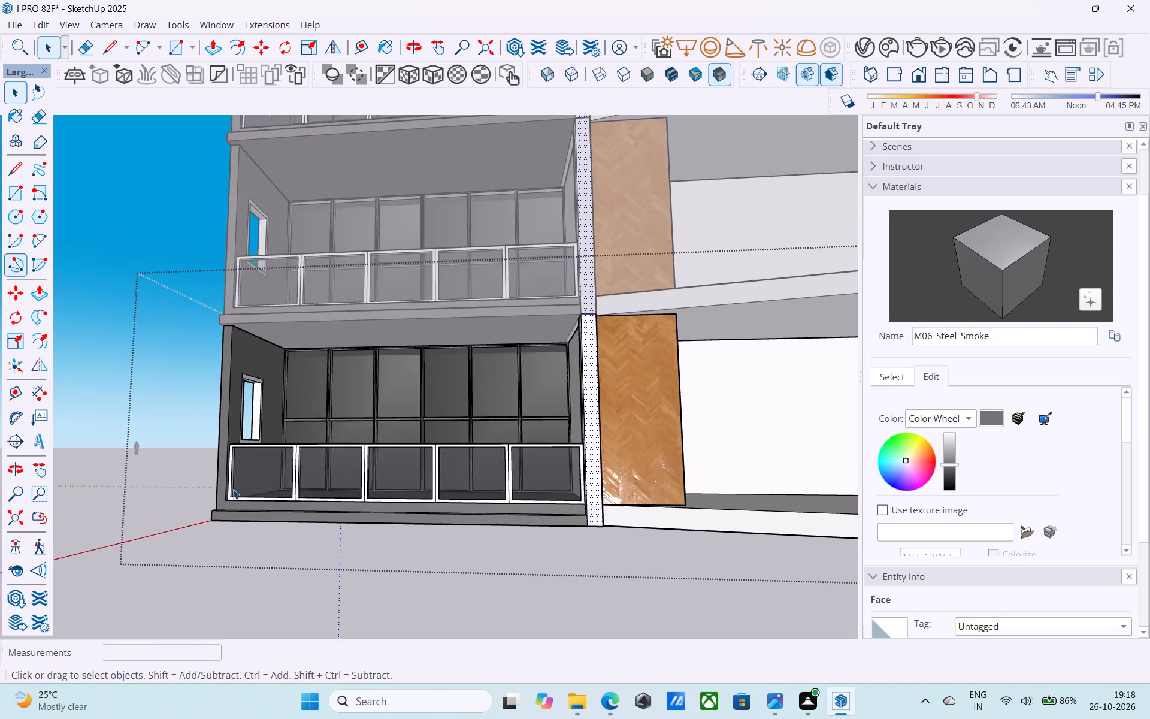
pyautogui.scroll(2, 233, 489)
pyautogui.click(1027, 262)
pyautogui.scroll(14, 232, 497)
pyautogui.click(225, 485)
pyautogui.scroll(-5, 225, 485)
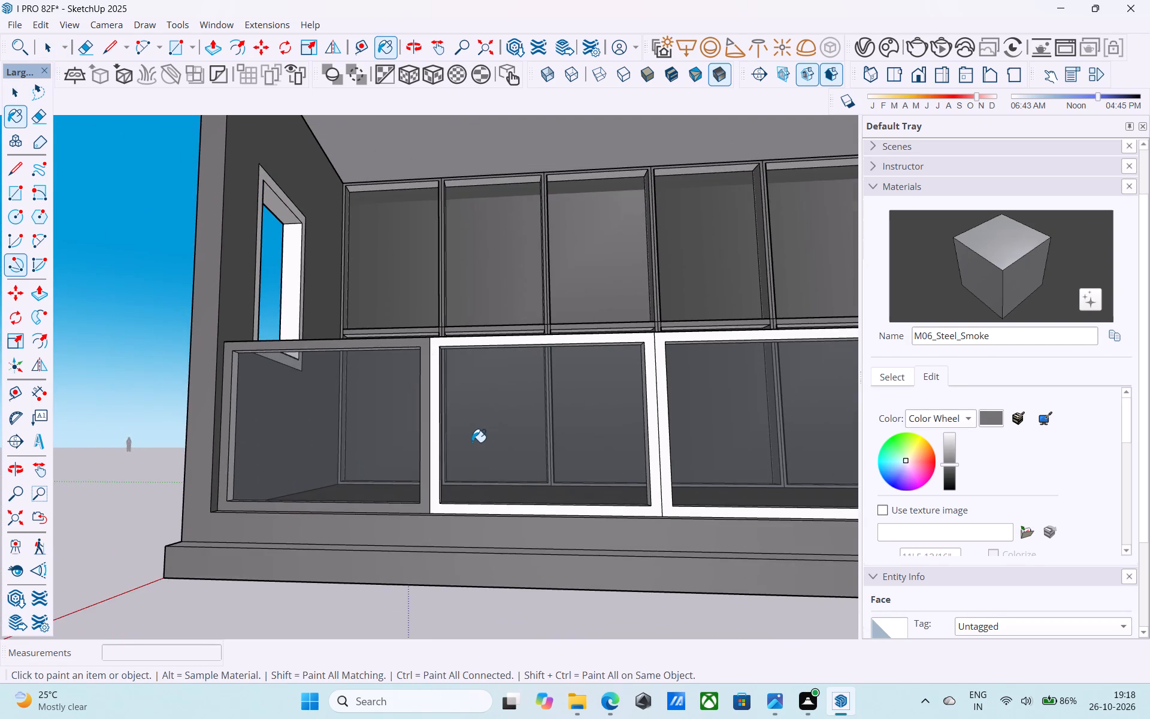
pyautogui.scroll(4, 452, 454)
pyautogui.click(426, 454)
pyautogui.scroll(-6, 245, 507)
pyautogui.scroll(6, 601, 487)
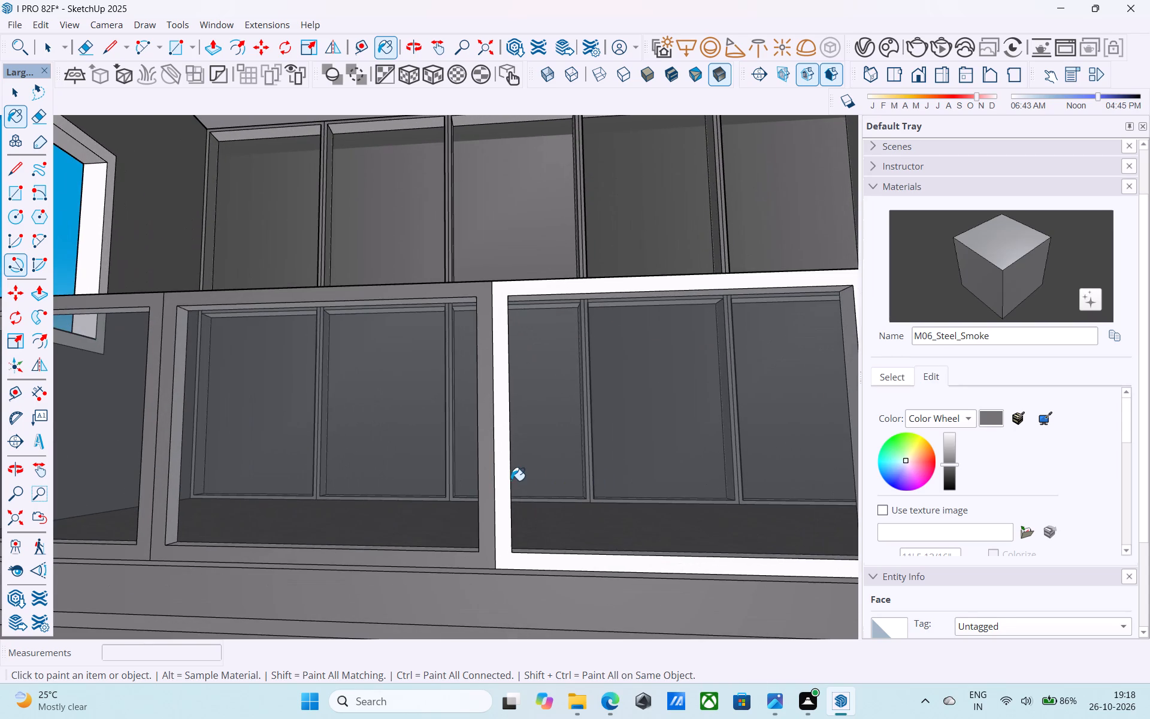
pyautogui.click(505, 478)
pyautogui.scroll(-6, 417, 494)
pyautogui.click(678, 463)
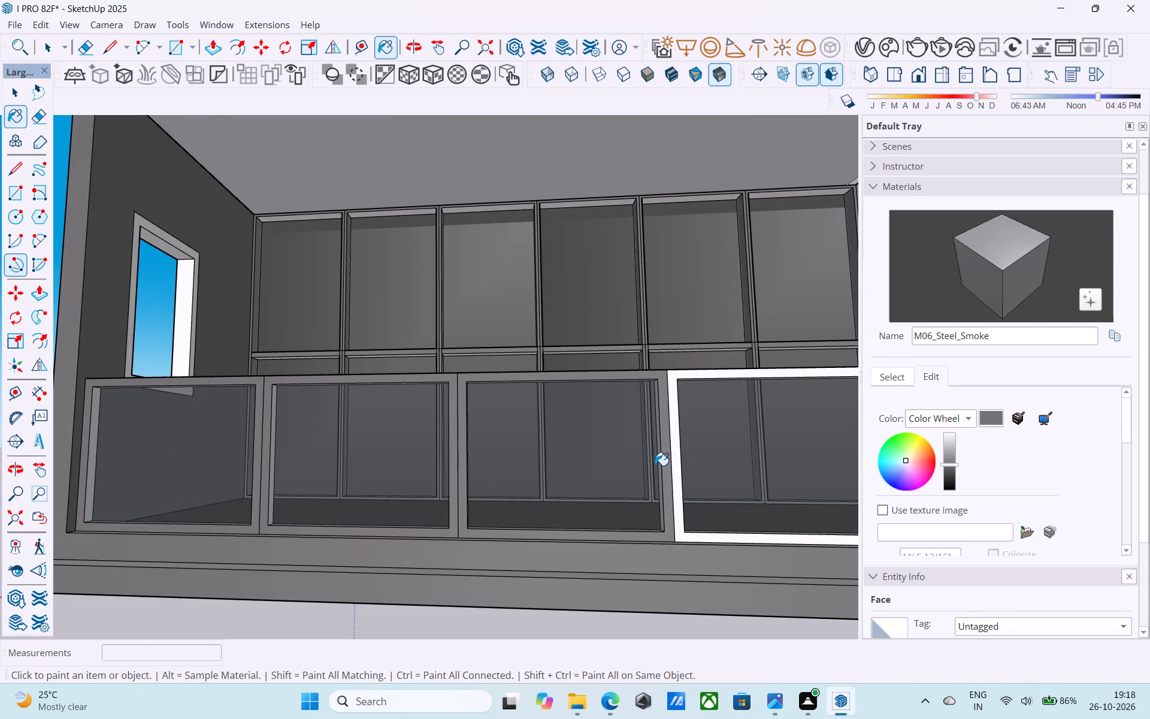
pyautogui.scroll(-6, 398, 494)
pyautogui.scroll(6, 685, 494)
pyautogui.click(650, 445)
pyautogui.scroll(-6, 367, 542)
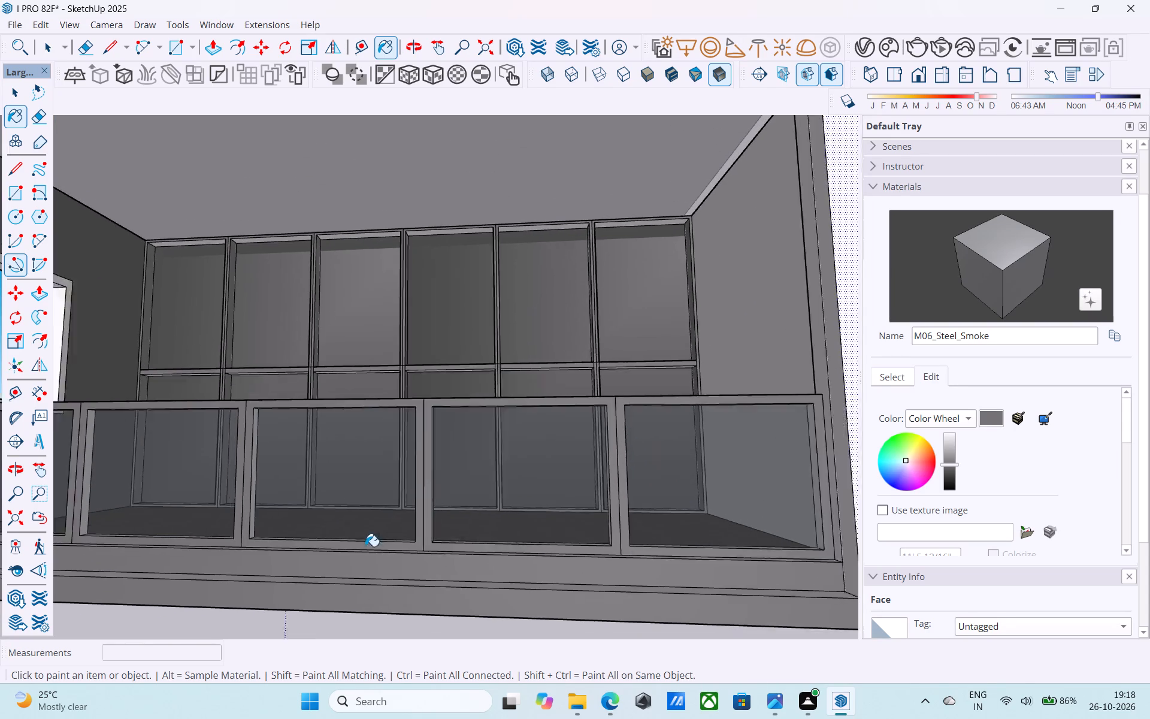
# Paint the balcony's white inner side wall and its adjoining narrow edge faces beside the pier with M06_Steel_Smoke.
pyautogui.moveTo(644, 545); pyautogui.dragTo(1002, 549, button='middle')
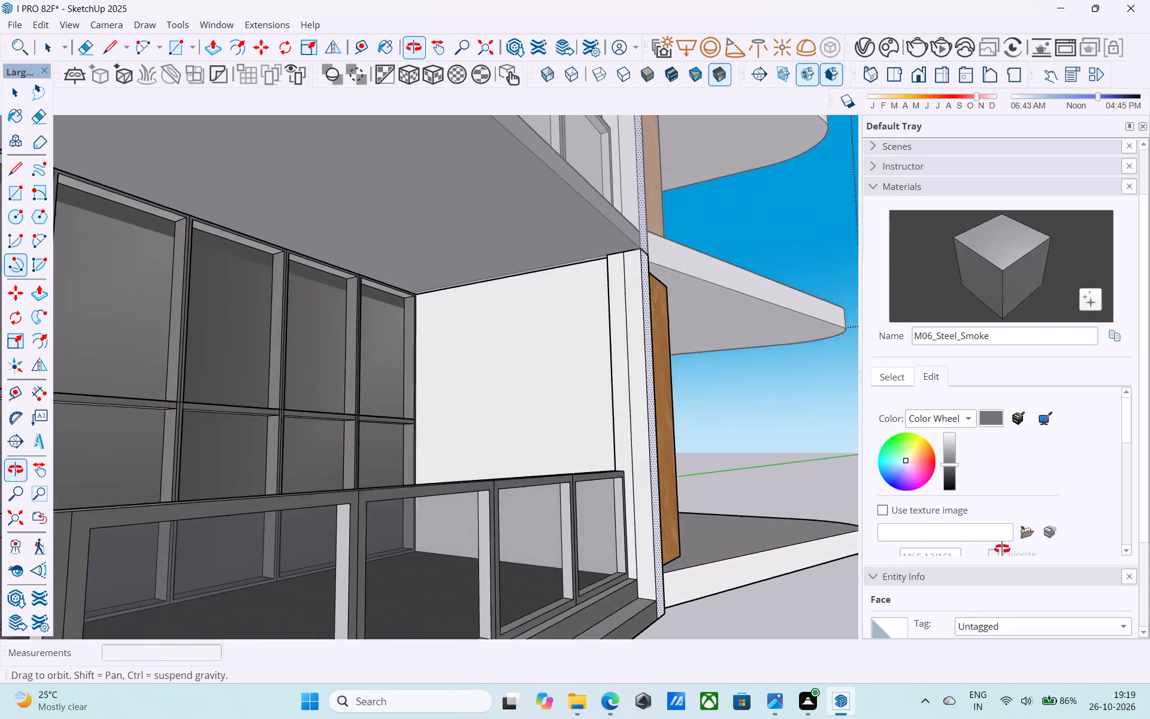
pyautogui.moveTo(1002, 549); pyautogui.dragTo(1053, 647, button='middle')
pyautogui.scroll(6, 794, 496)
pyautogui.moveTo(705, 486); pyautogui.dragTo(892, 517, button='middle')
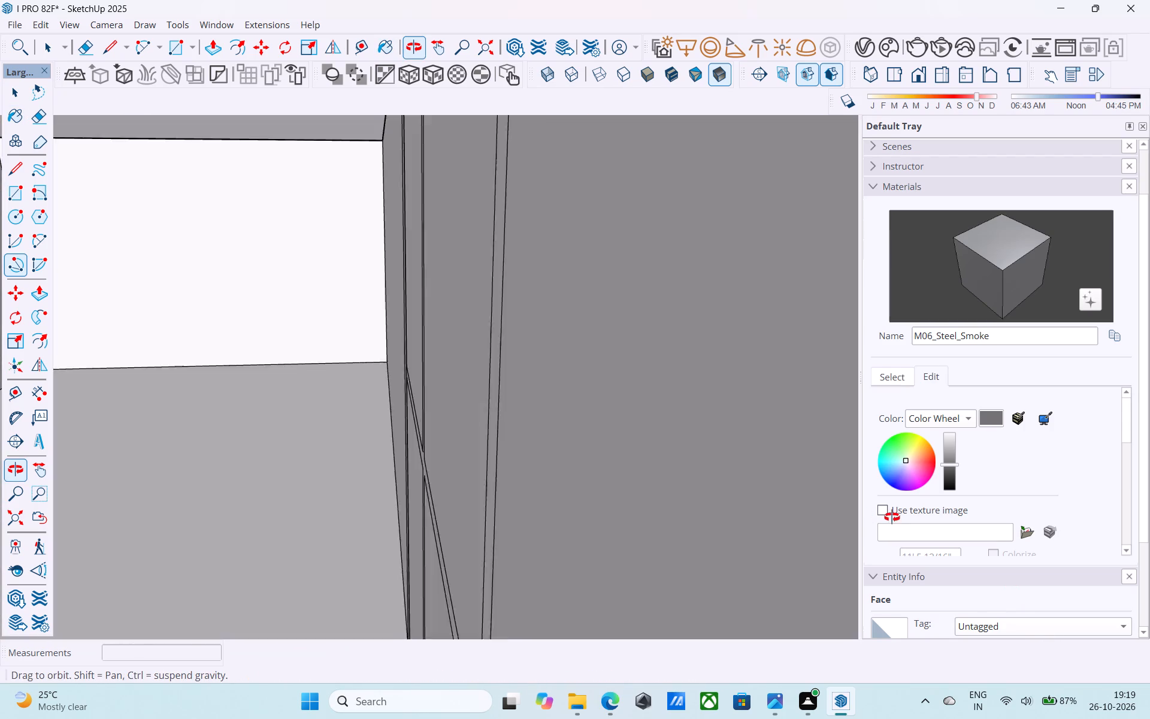
pyautogui.moveTo(892, 517); pyautogui.dragTo(791, 507, button='middle')
pyautogui.click(641, 485)
pyautogui.click(740, 444)
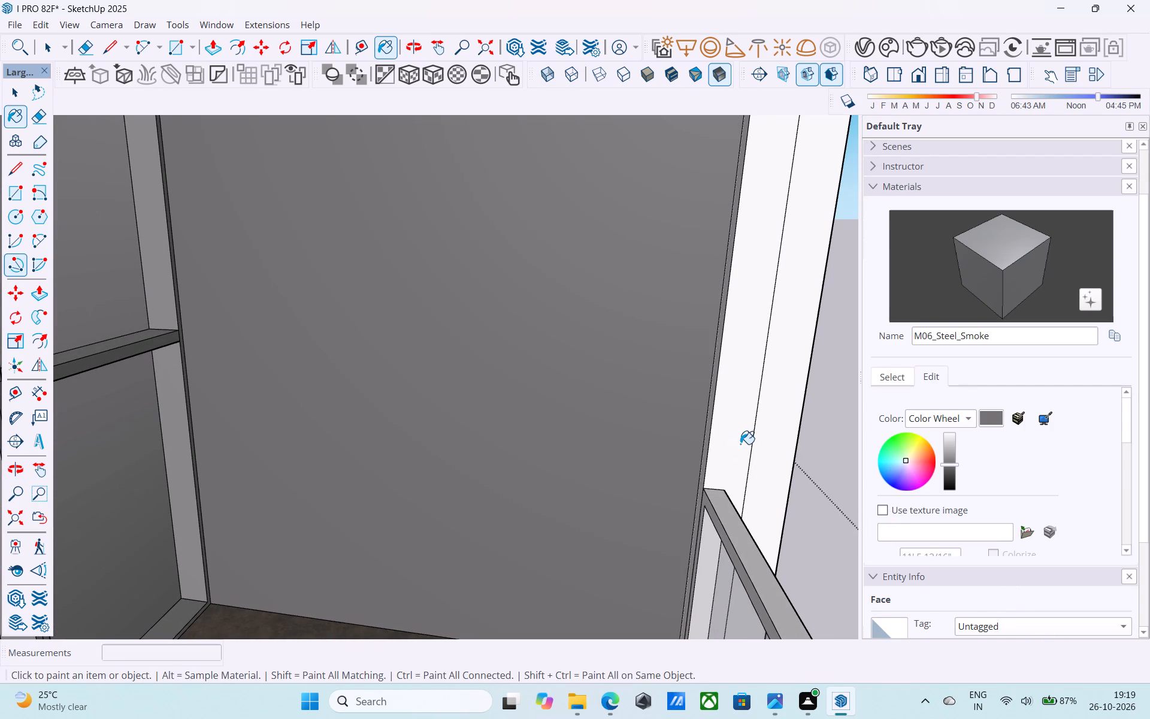
pyautogui.click(762, 449)
# Examine the whole building from the front, both sides and below, comparing the dark balcony bay, wood-clad volume and curved slabs.
pyautogui.moveTo(761, 449); pyautogui.dragTo(344, 416, button='middle')
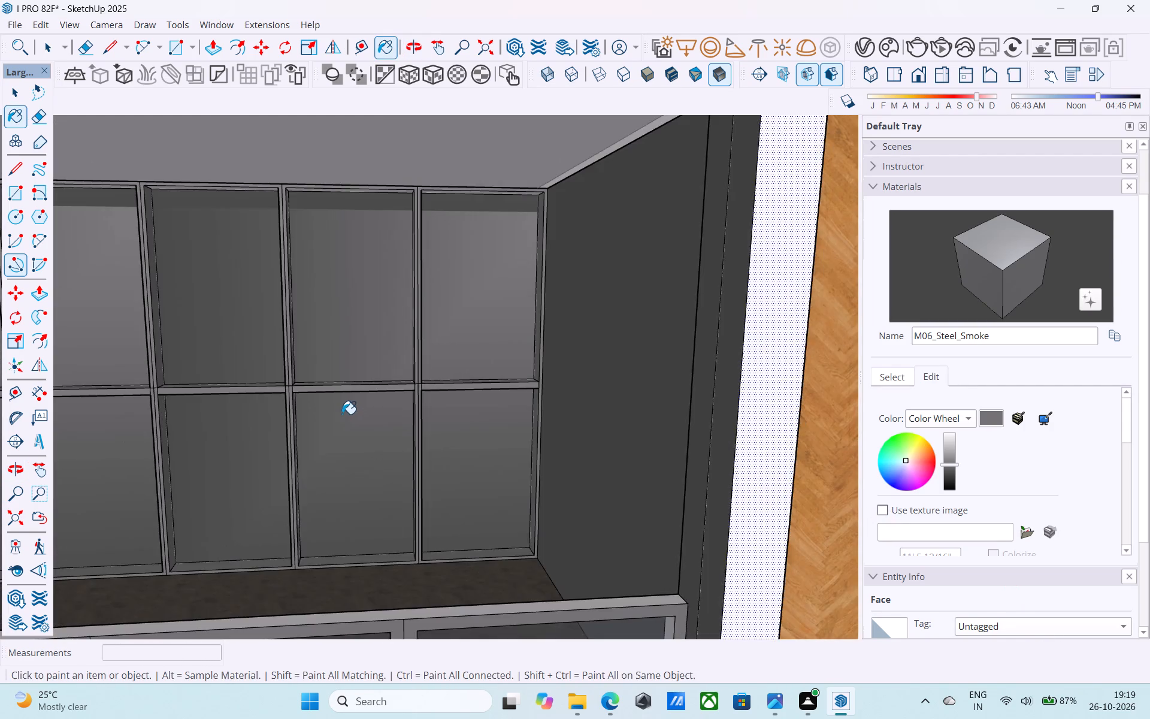
pyautogui.scroll(-20, 342, 413)
pyautogui.scroll(-1, 342, 413)
pyautogui.moveTo(631, 383); pyautogui.dragTo(536, 370, button='middle')
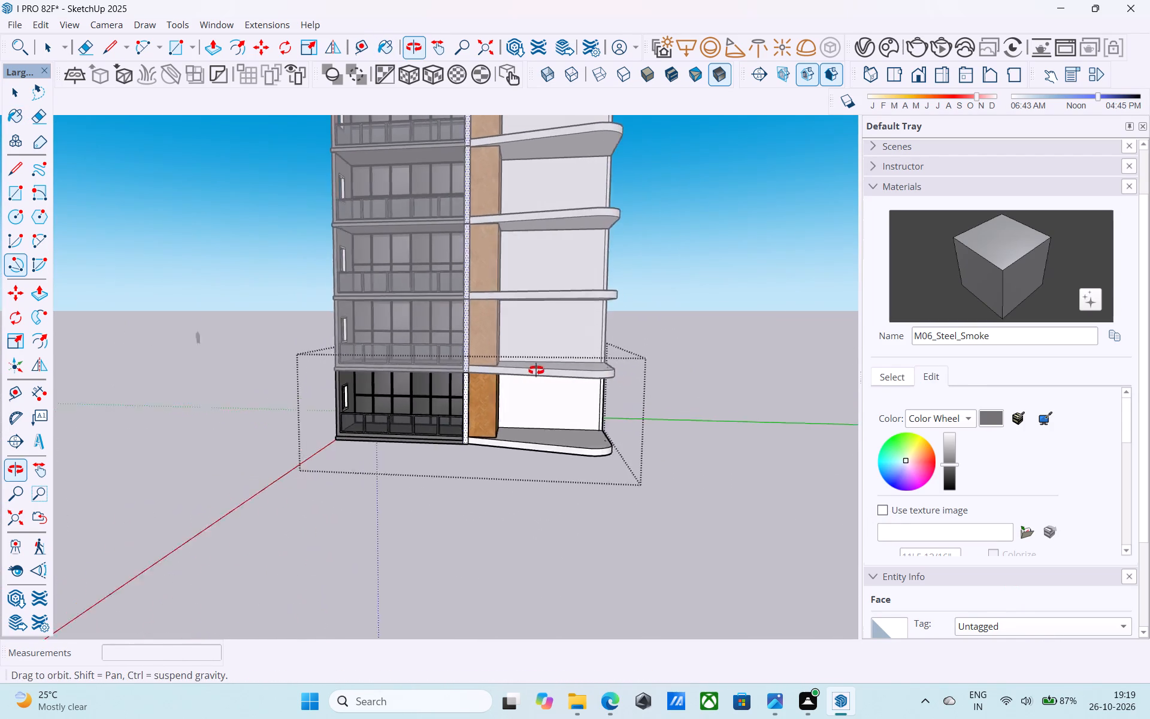
pyautogui.moveTo(536, 370); pyautogui.dragTo(510, 391, button='middle')
pyautogui.scroll(-6, 510, 393)
pyautogui.moveTo(494, 482); pyautogui.dragTo(448, 452, button='middle')
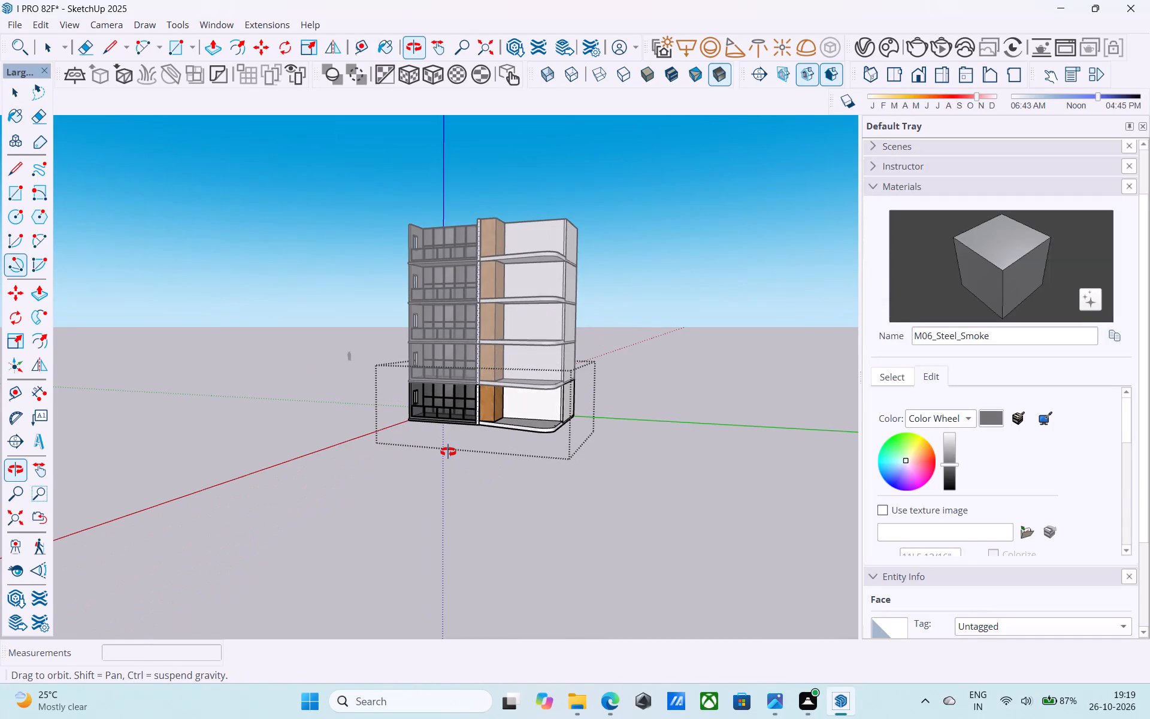
pyautogui.moveTo(448, 452); pyautogui.dragTo(449, 451, button='middle')
pyautogui.moveTo(449, 451); pyautogui.dragTo(458, 447, button='middle')
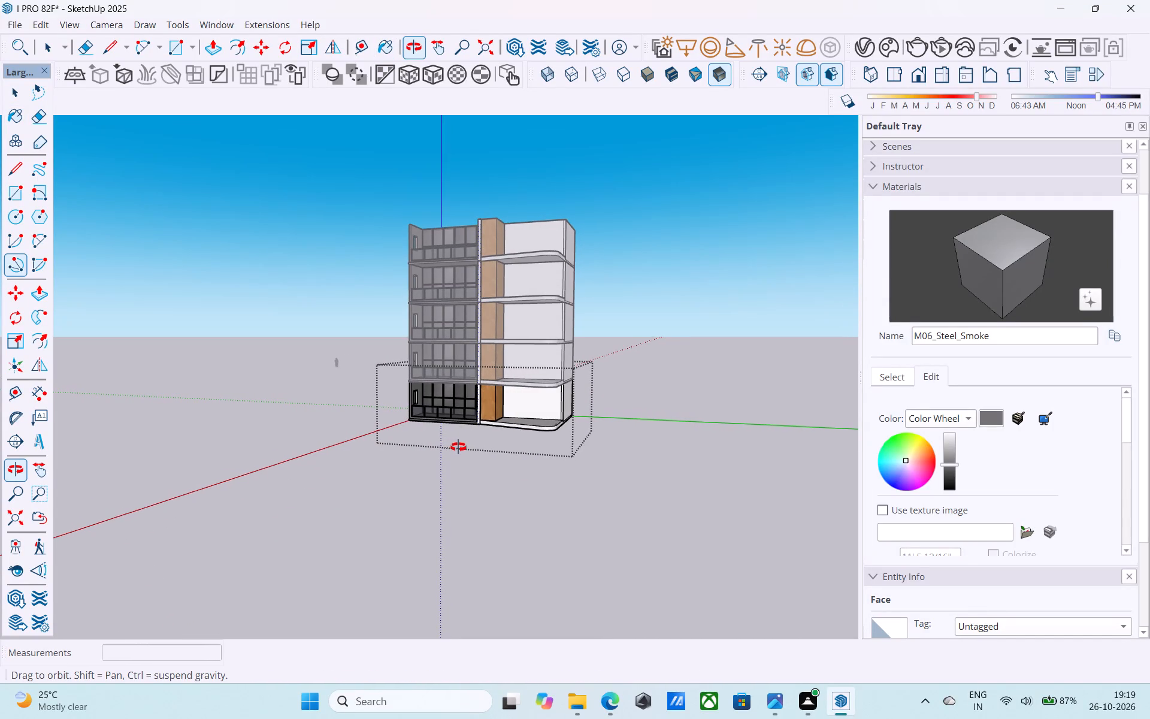
pyautogui.moveTo(458, 447); pyautogui.dragTo(465, 448, button='middle')
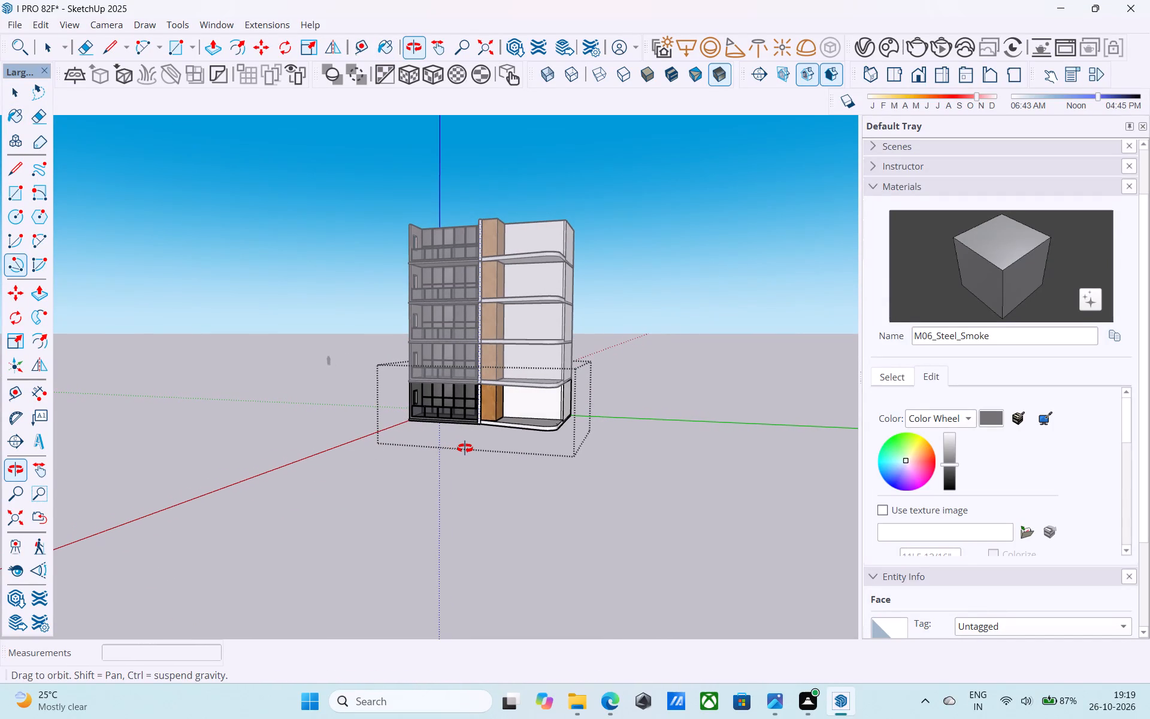
pyautogui.moveTo(465, 448); pyautogui.dragTo(473, 457, button='middle')
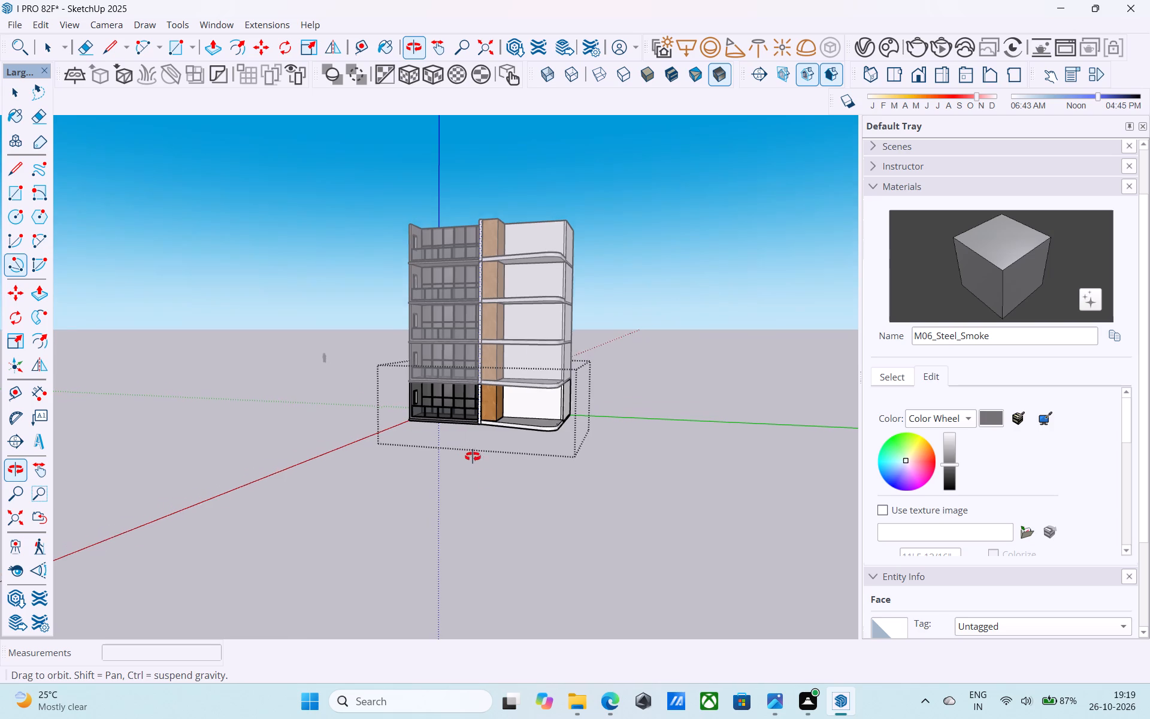
pyautogui.moveTo(473, 457); pyautogui.dragTo(494, 473, button='middle')
pyautogui.press('space')
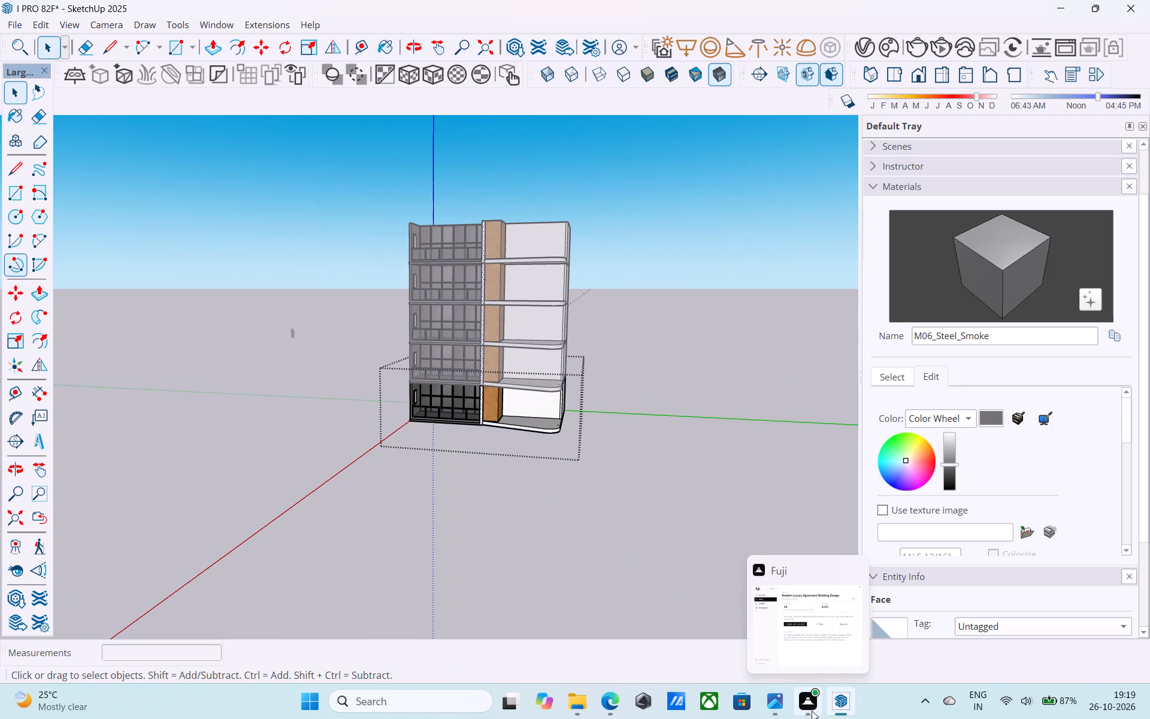
pyautogui.scroll(-6, 755, 481)
pyautogui.moveTo(755, 482); pyautogui.dragTo(747, 465, button='middle')
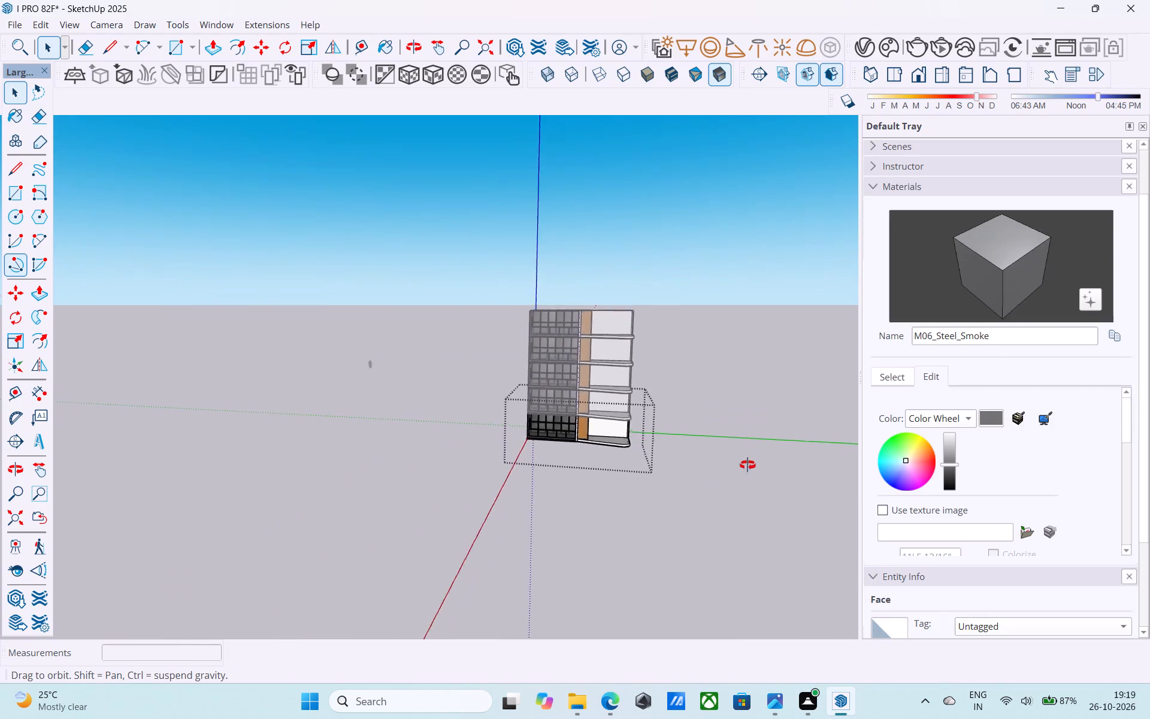
pyautogui.moveTo(747, 465); pyautogui.dragTo(626, 421, button='middle')
pyautogui.moveTo(618, 423); pyautogui.dragTo(607, 428, button='middle')
pyautogui.scroll(5, 483, 339)
pyautogui.scroll(7, 603, 348)
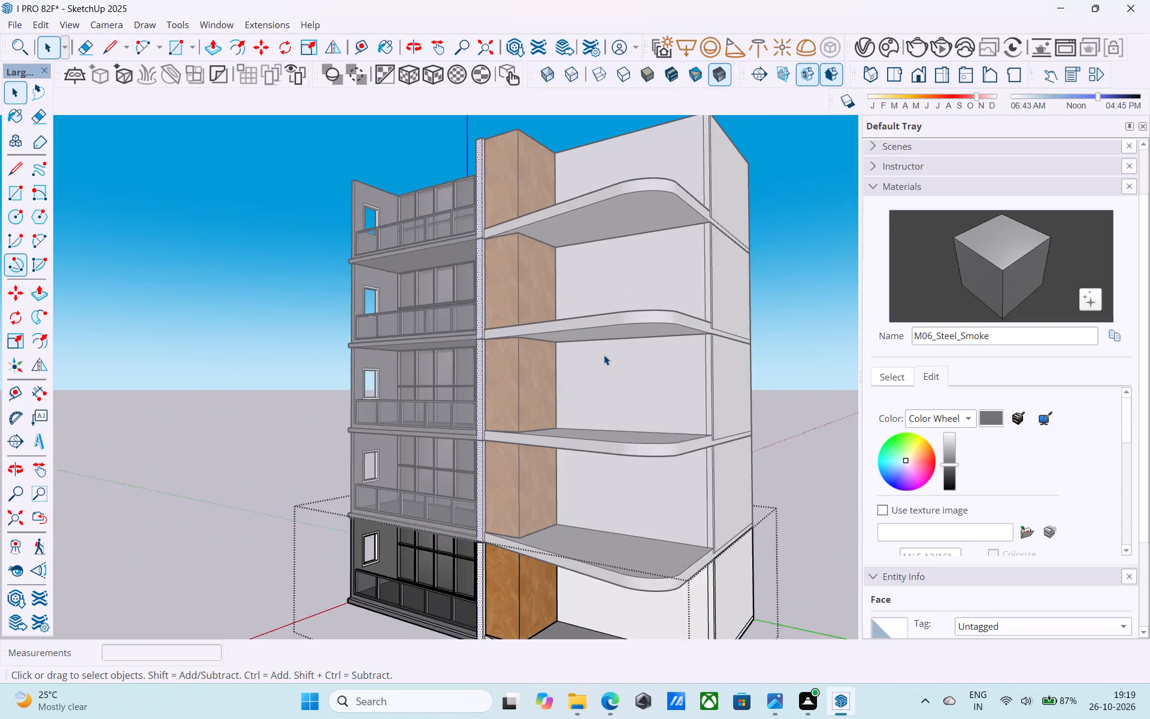
pyautogui.keyDown('shift'); pyautogui.moveTo(603, 360); pyautogui.dragTo(926, 452, button='middle'); pyautogui.keyUp('shift')
pyautogui.moveTo(780, 457); pyautogui.dragTo(725, 386, button='middle')
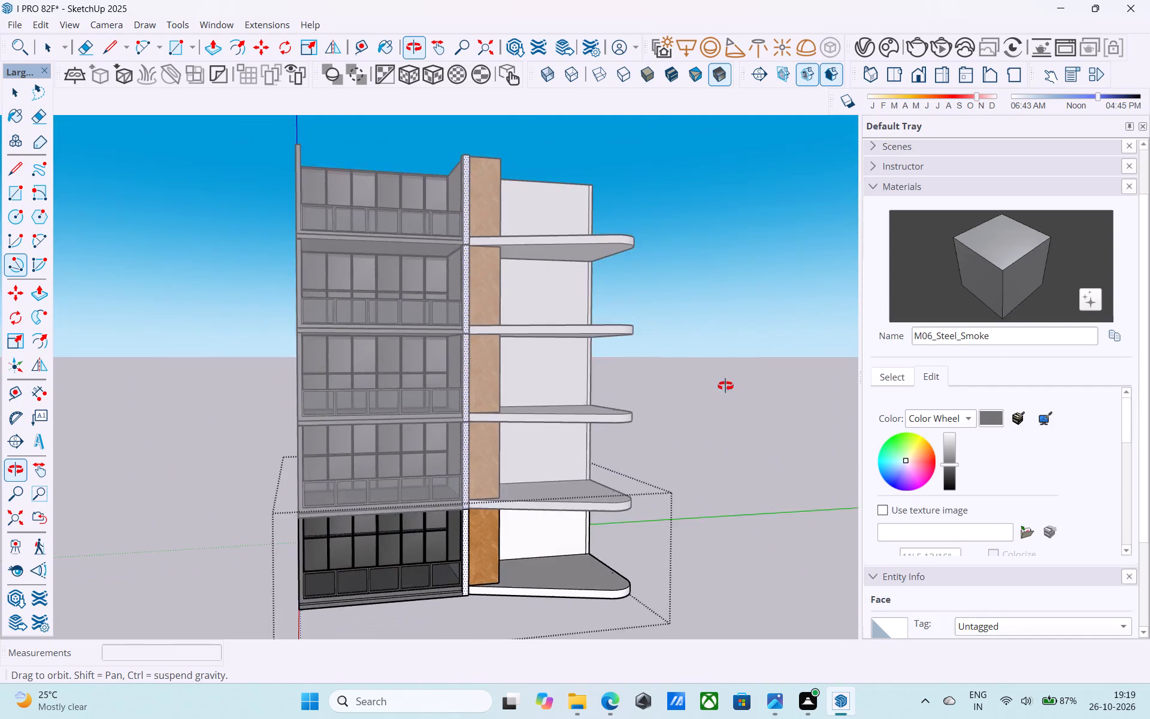
pyautogui.moveTo(725, 386); pyautogui.dragTo(455, 362, button='middle')
pyautogui.keyDown('shift'); pyautogui.moveTo(444, 518); pyautogui.dragTo(570, 361, button='middle'); pyautogui.keyUp('shift')
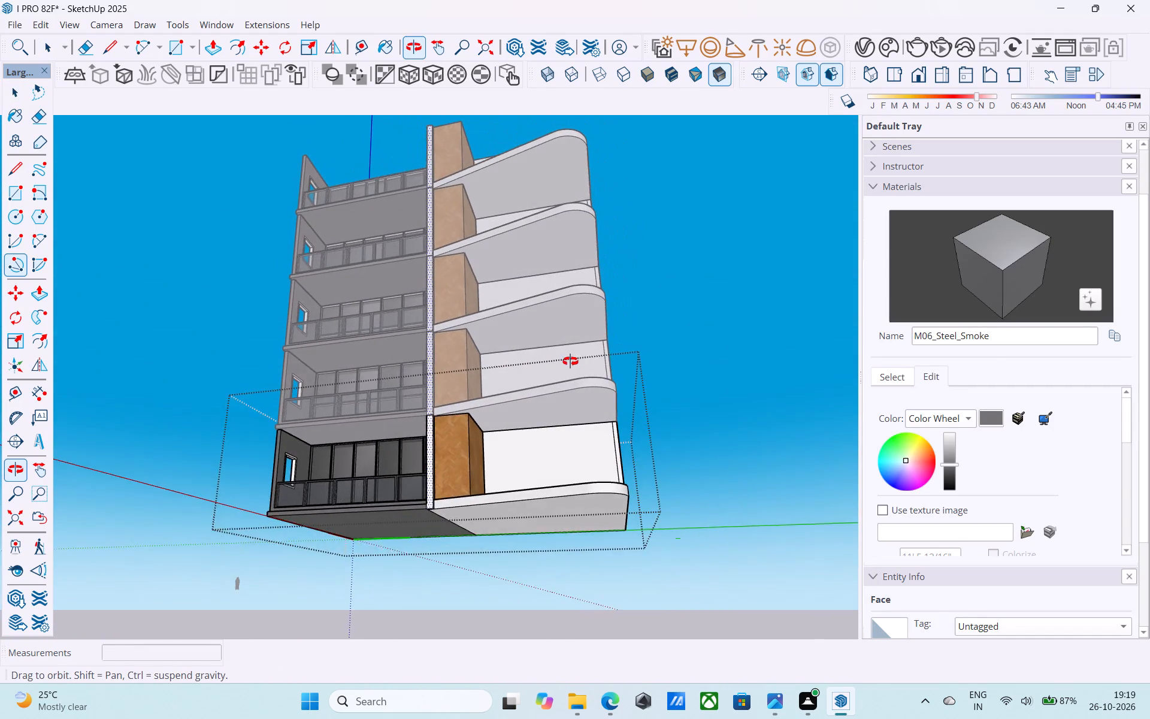
pyautogui.keyDown('shift'); pyautogui.moveTo(570, 361); pyautogui.dragTo(590, 352, button='middle'); pyautogui.keyUp('shift')
# Erase the stray vertical line near the outer end of the white back wall behind the curved slab.
pyautogui.scroll(4, 562, 504)
pyautogui.moveTo(558, 469); pyautogui.dragTo(558, 475, button='middle')
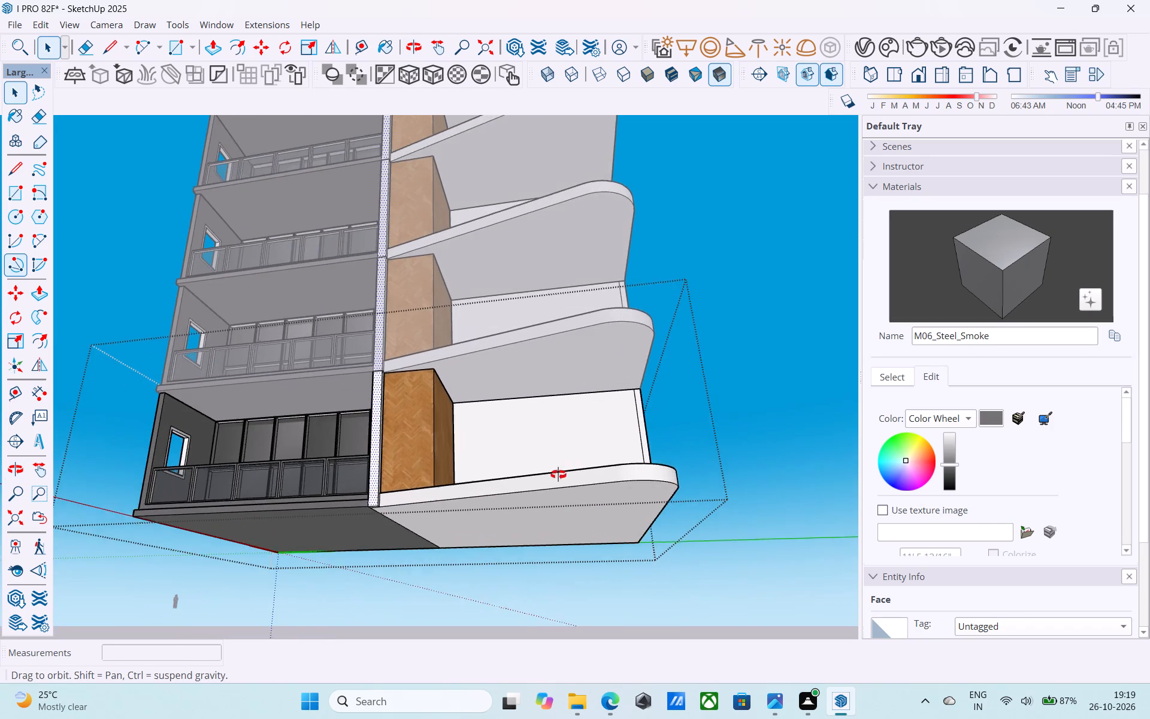
pyautogui.moveTo(558, 475); pyautogui.dragTo(479, 555, button='middle')
pyautogui.scroll(2, 507, 540)
pyautogui.scroll(7, 670, 434)
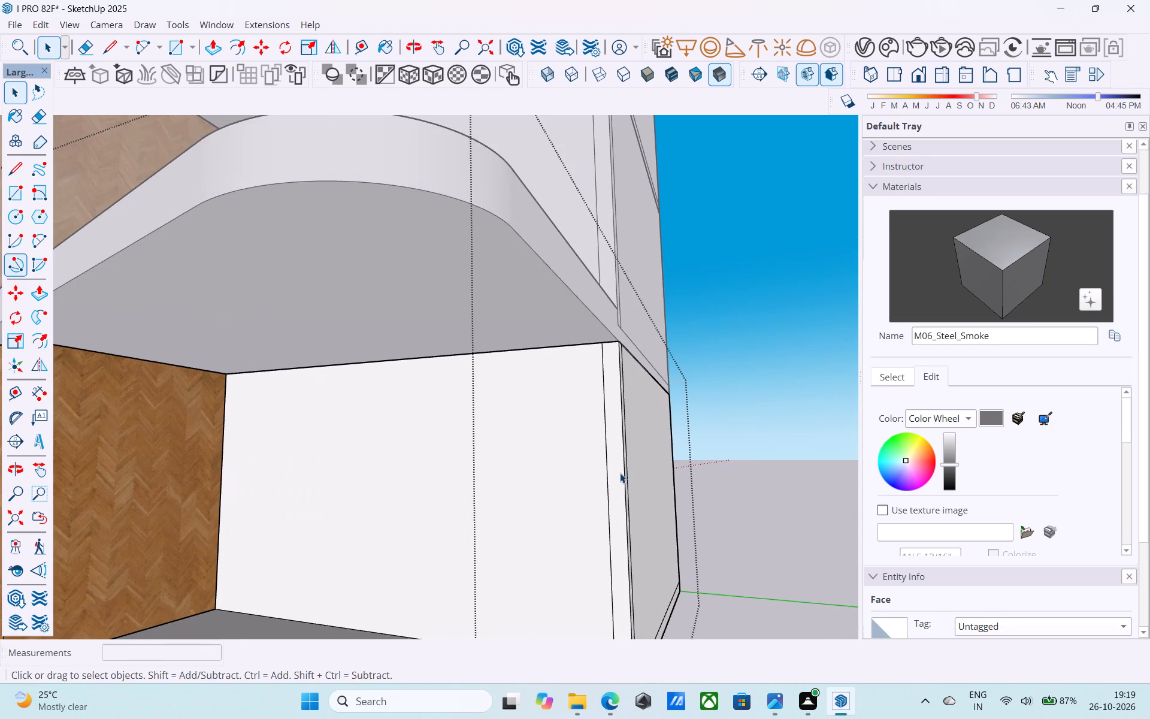
pyautogui.scroll(4, 618, 474)
pyautogui.press('e')
pyautogui.moveTo(609, 473); pyautogui.dragTo(601, 473)
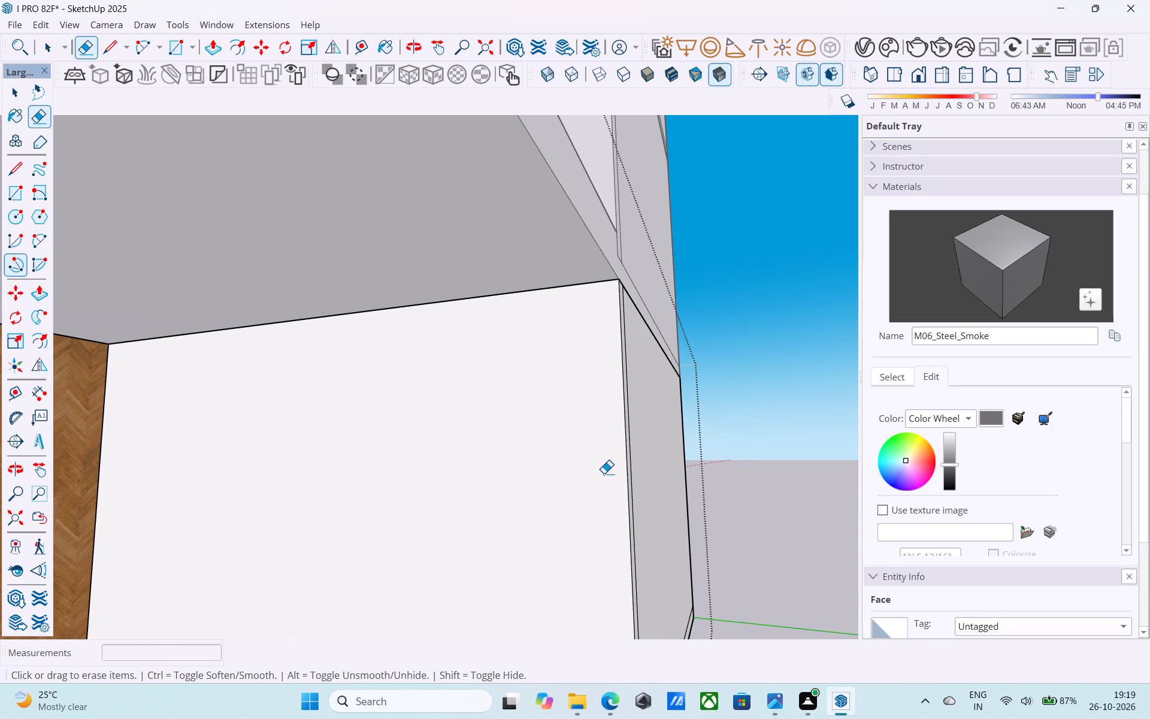
pyautogui.scroll(-8, 607, 473)
pyautogui.press('space')
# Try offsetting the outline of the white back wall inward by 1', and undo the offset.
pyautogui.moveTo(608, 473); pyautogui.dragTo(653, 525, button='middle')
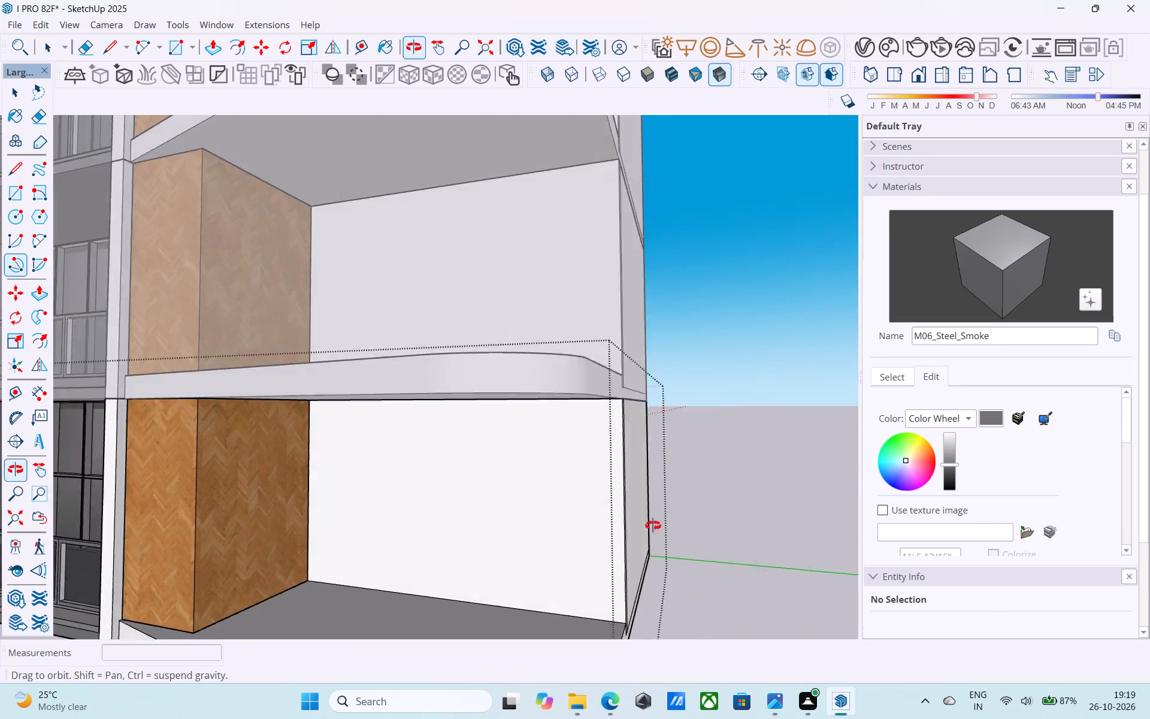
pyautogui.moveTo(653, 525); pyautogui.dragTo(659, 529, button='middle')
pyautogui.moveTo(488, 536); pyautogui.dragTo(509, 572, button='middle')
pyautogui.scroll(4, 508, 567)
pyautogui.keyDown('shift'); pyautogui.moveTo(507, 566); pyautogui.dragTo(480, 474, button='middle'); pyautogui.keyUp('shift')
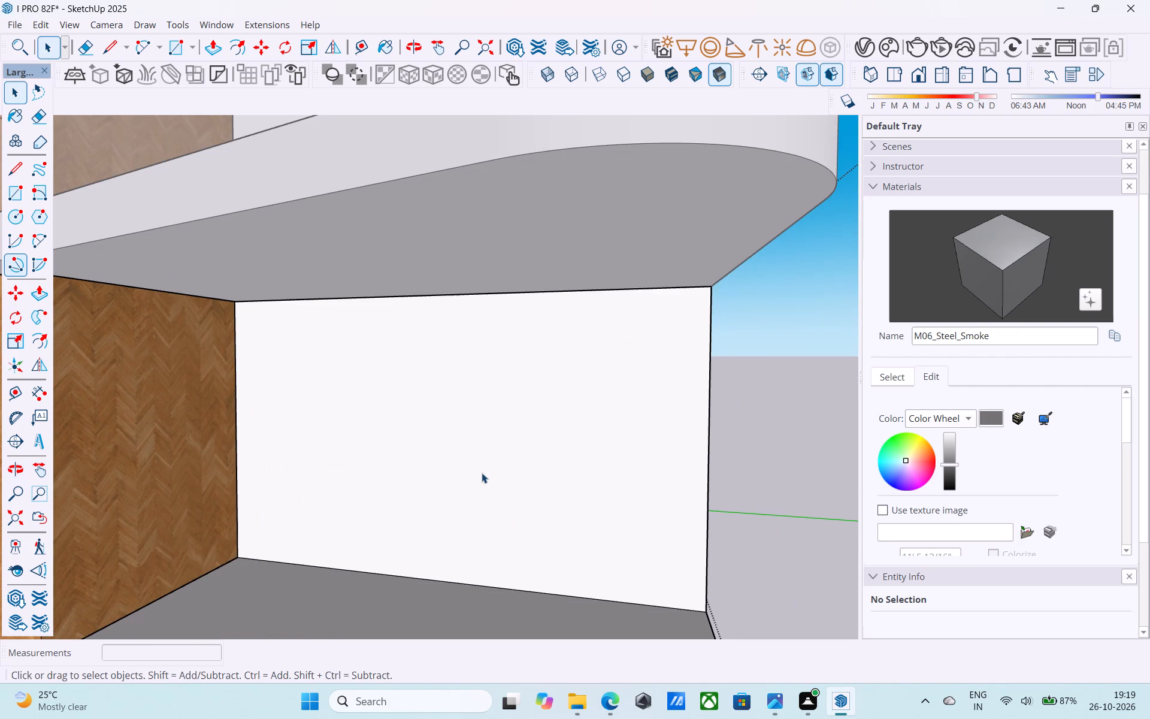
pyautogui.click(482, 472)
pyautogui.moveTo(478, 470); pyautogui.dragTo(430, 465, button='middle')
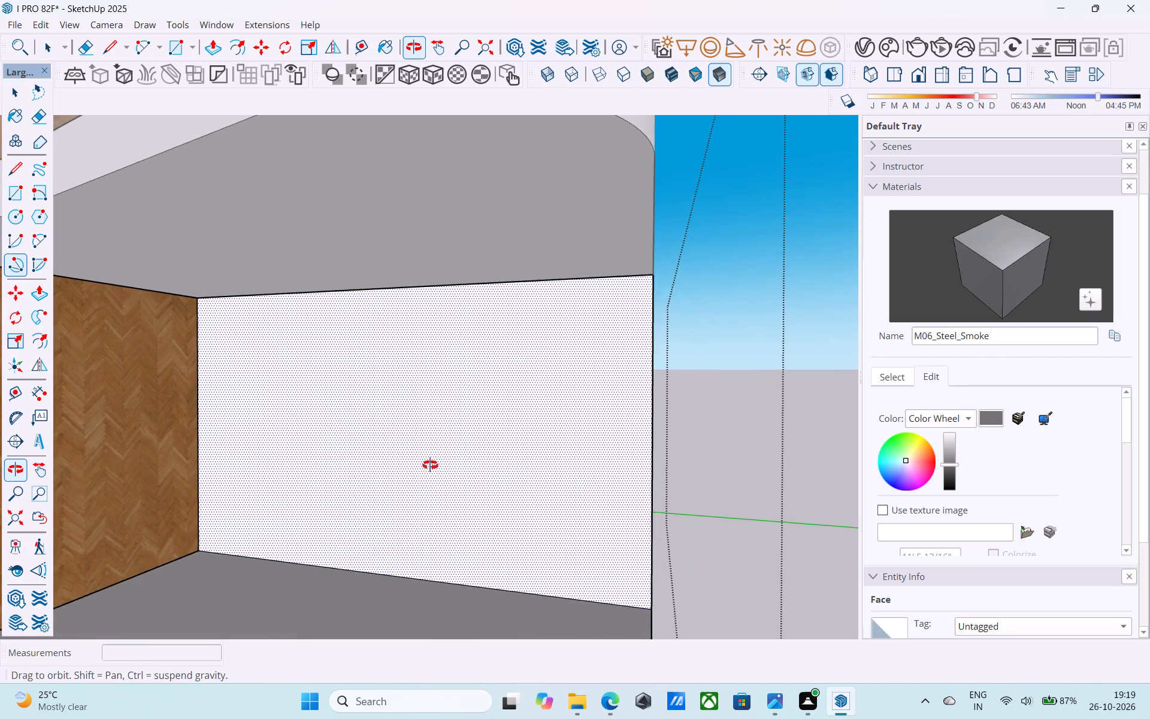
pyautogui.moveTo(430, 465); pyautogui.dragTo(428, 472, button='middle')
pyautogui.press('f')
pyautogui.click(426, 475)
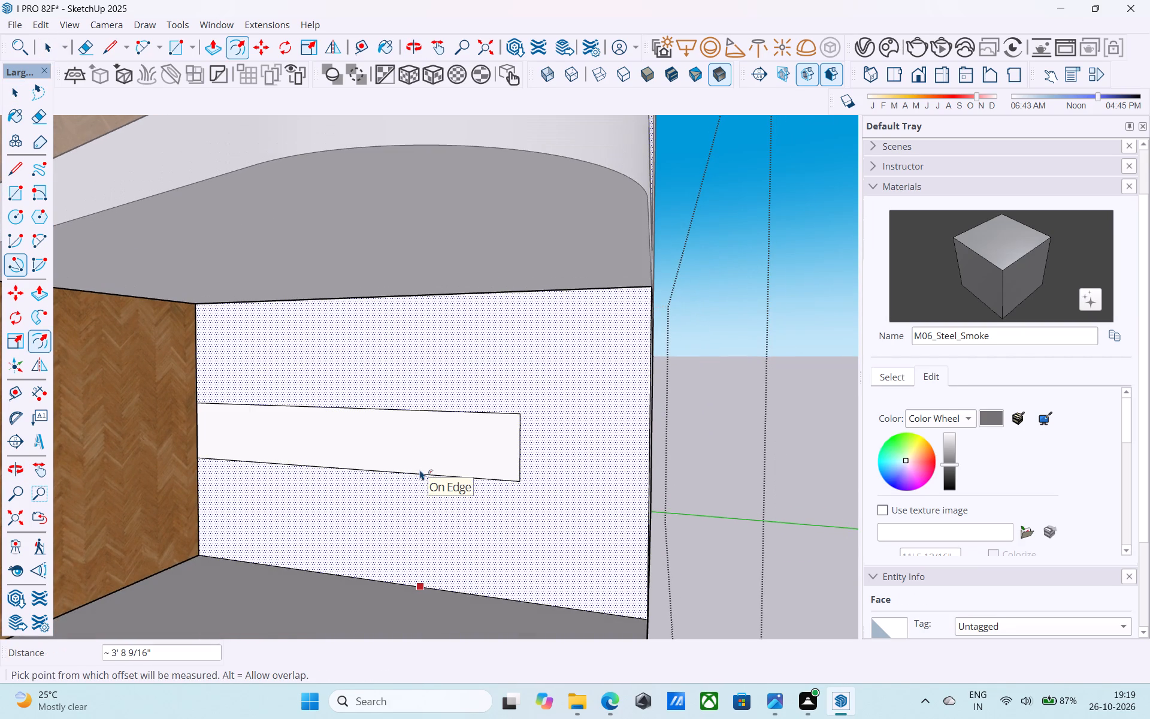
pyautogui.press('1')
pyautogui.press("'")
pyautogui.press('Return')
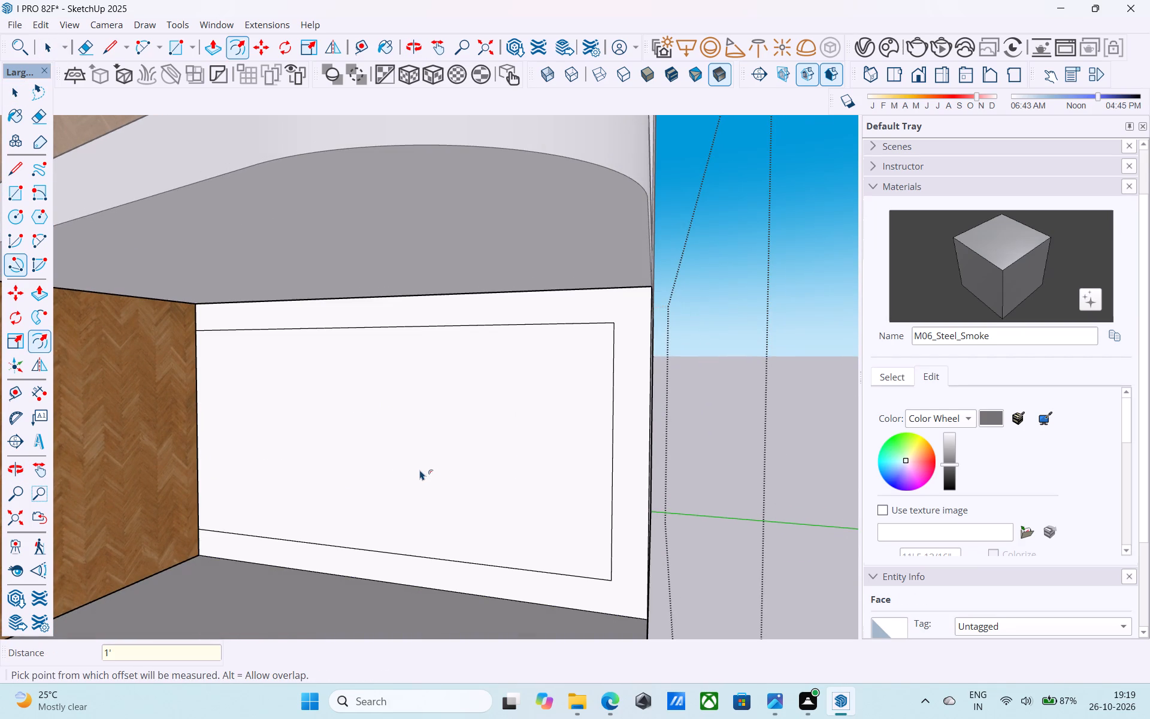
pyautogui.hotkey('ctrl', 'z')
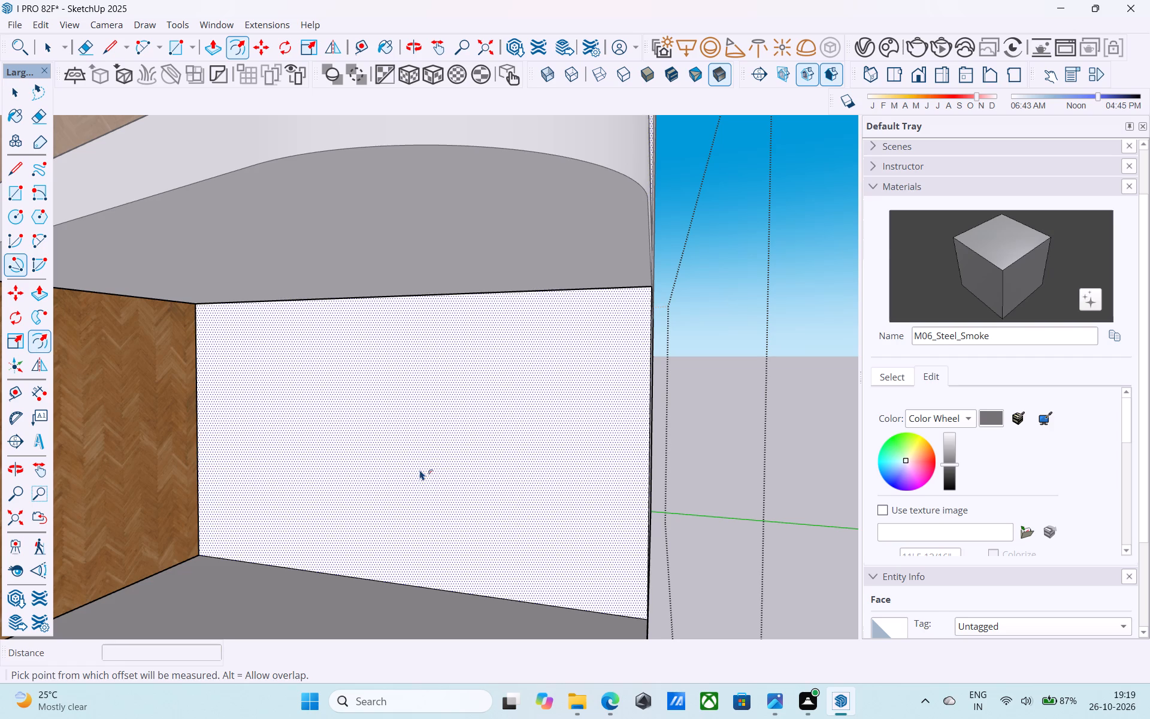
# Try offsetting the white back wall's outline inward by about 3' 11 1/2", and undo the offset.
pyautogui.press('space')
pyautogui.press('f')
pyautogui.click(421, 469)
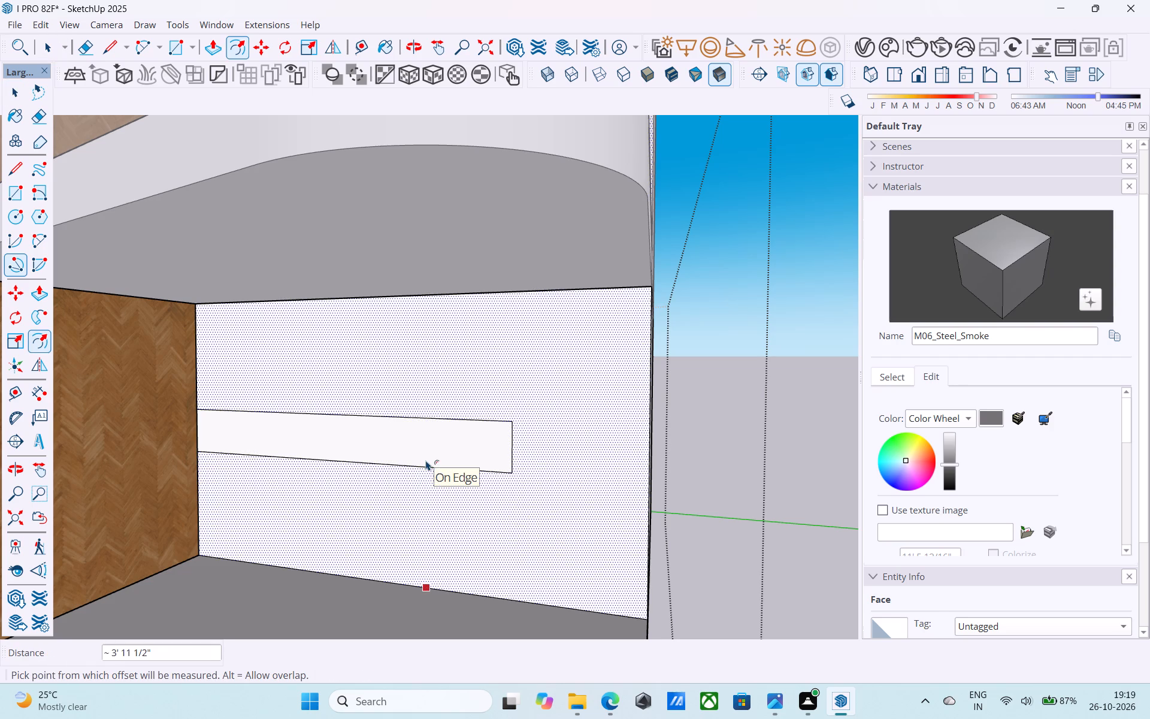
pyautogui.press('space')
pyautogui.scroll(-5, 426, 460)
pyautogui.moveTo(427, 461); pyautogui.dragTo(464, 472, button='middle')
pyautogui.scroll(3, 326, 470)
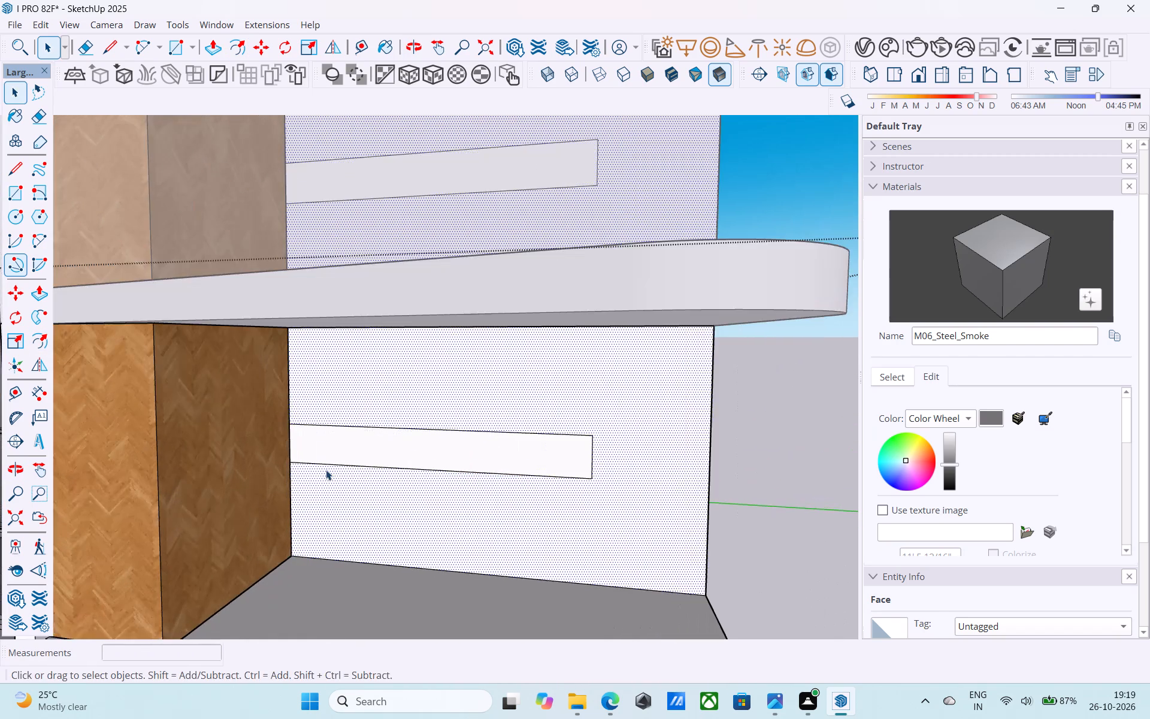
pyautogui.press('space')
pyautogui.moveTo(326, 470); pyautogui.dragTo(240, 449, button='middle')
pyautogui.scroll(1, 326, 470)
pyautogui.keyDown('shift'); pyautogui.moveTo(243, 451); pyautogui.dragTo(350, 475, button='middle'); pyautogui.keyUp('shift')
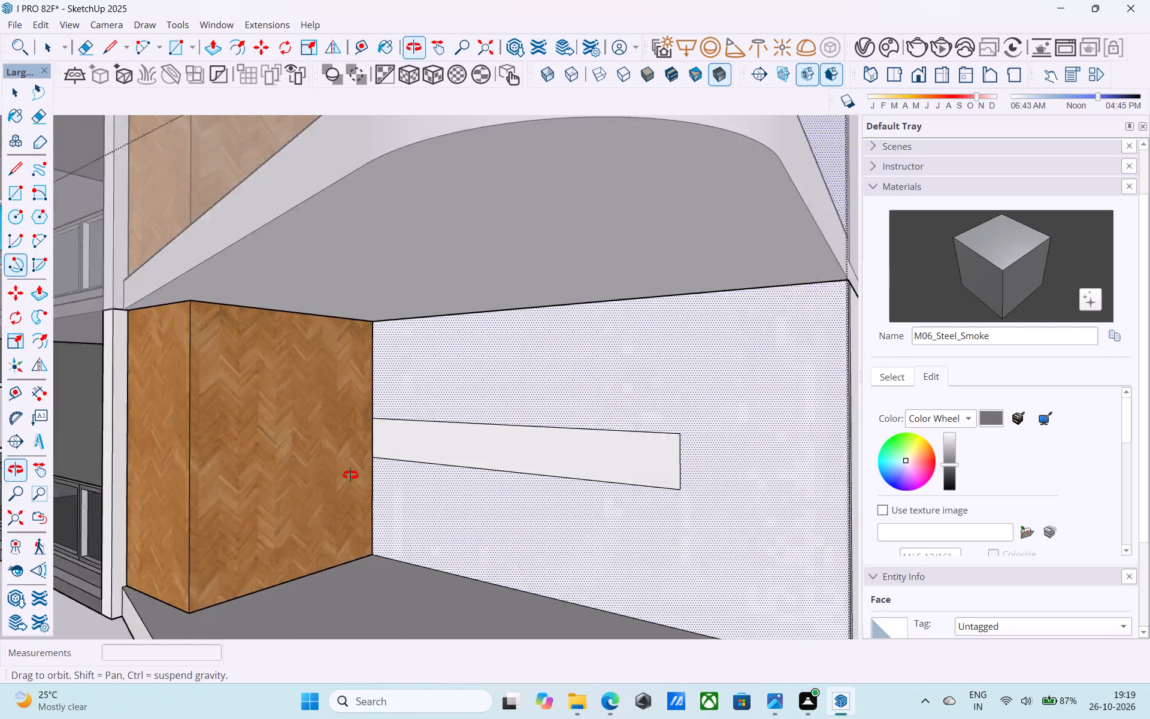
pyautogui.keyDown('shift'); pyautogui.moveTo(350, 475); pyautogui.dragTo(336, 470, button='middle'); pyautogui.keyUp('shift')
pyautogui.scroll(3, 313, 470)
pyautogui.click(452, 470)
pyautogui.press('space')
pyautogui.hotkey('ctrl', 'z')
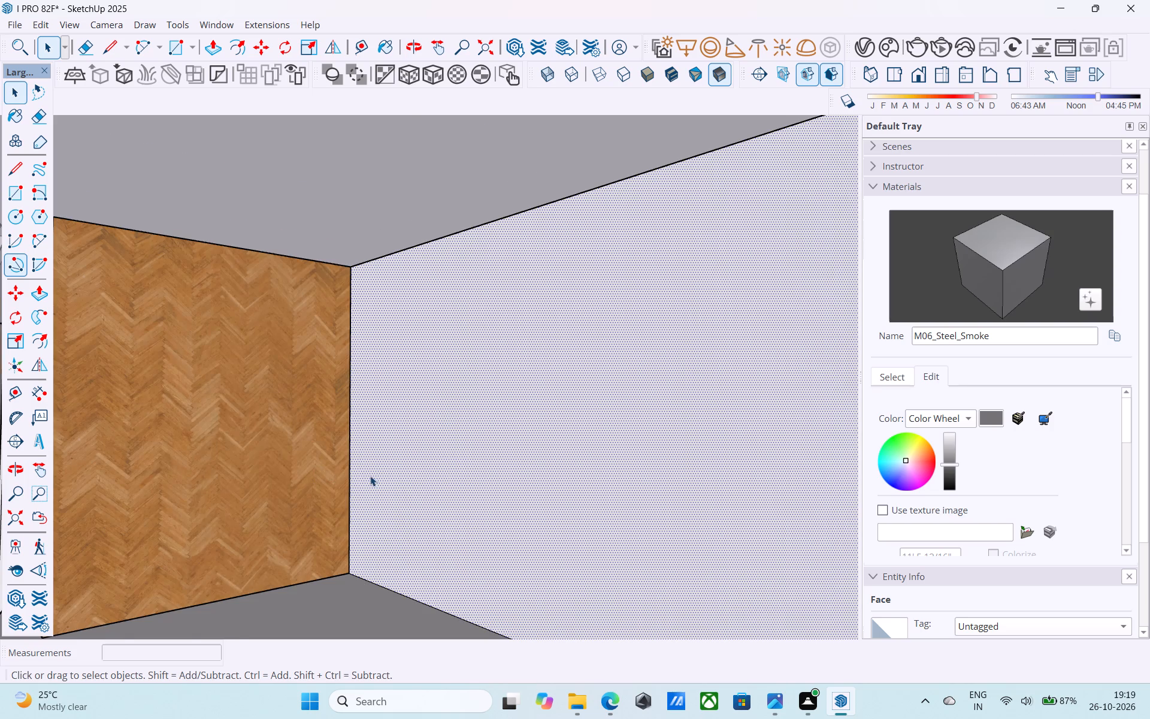
# Push/pull the narrow edge face of the herringbone wood panel by about 3 15/16" where it meets the white back wall.
pyautogui.scroll(16, 370, 476)
pyautogui.moveTo(334, 476); pyautogui.dragTo(123, 528, button='middle')
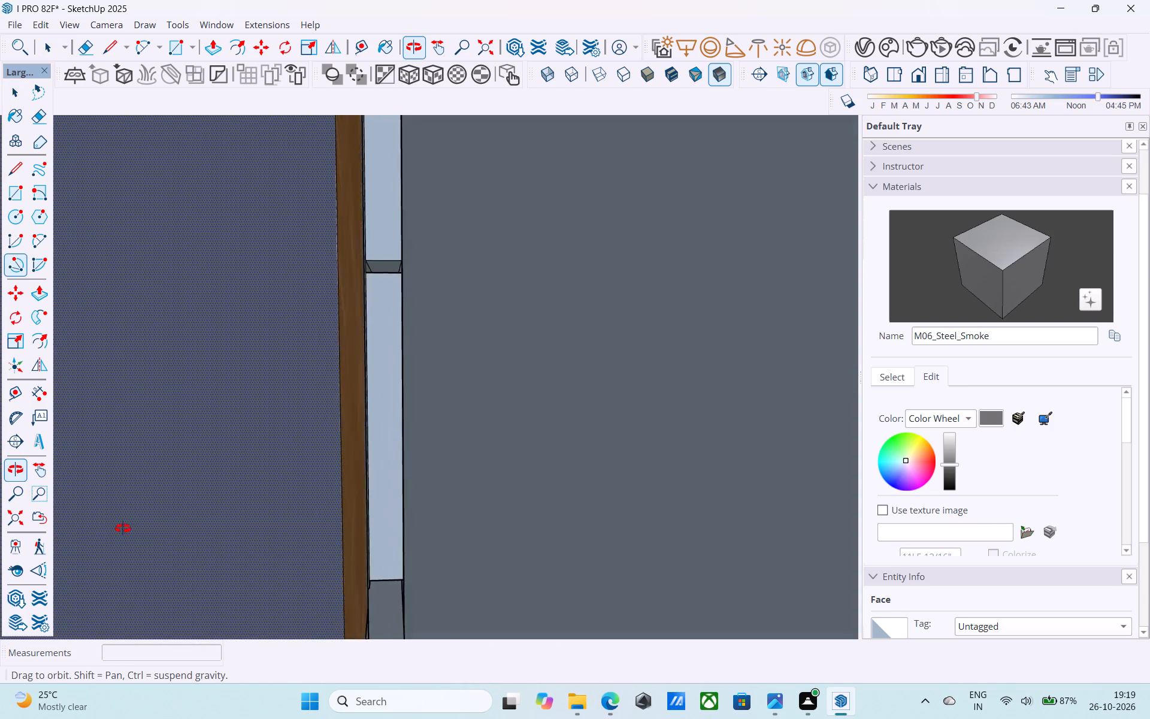
pyautogui.moveTo(123, 528); pyautogui.dragTo(108, 522, button='middle')
pyautogui.moveTo(376, 466); pyautogui.dragTo(404, 458, button='middle')
pyautogui.click(307, 435)
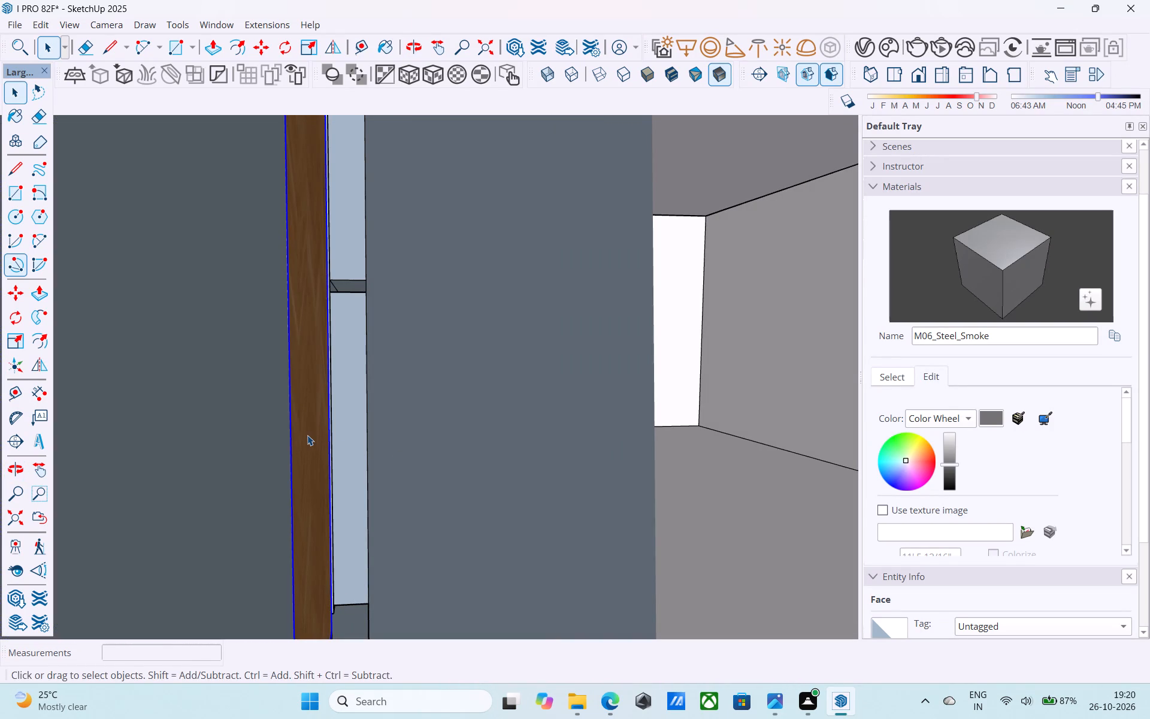
pyautogui.doubleClick(307, 435)
pyautogui.click(307, 433)
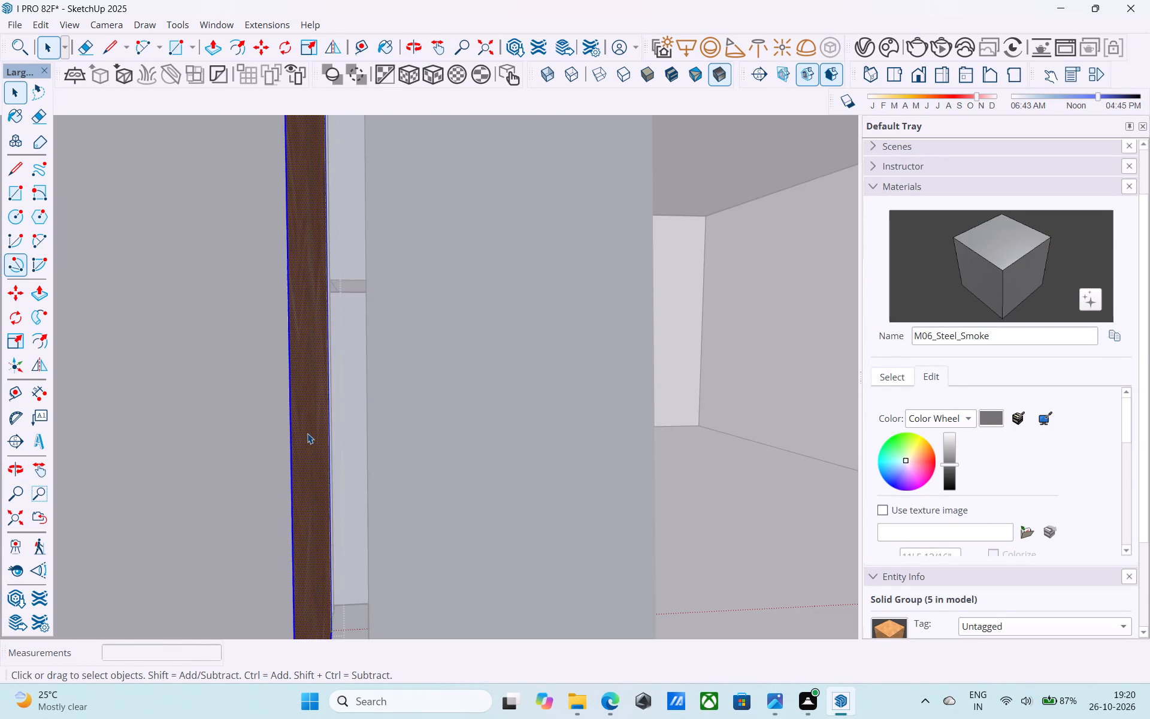
pyautogui.press('p')
pyautogui.click(307, 433)
pyautogui.moveTo(293, 436); pyautogui.dragTo(368, 443, button='middle')
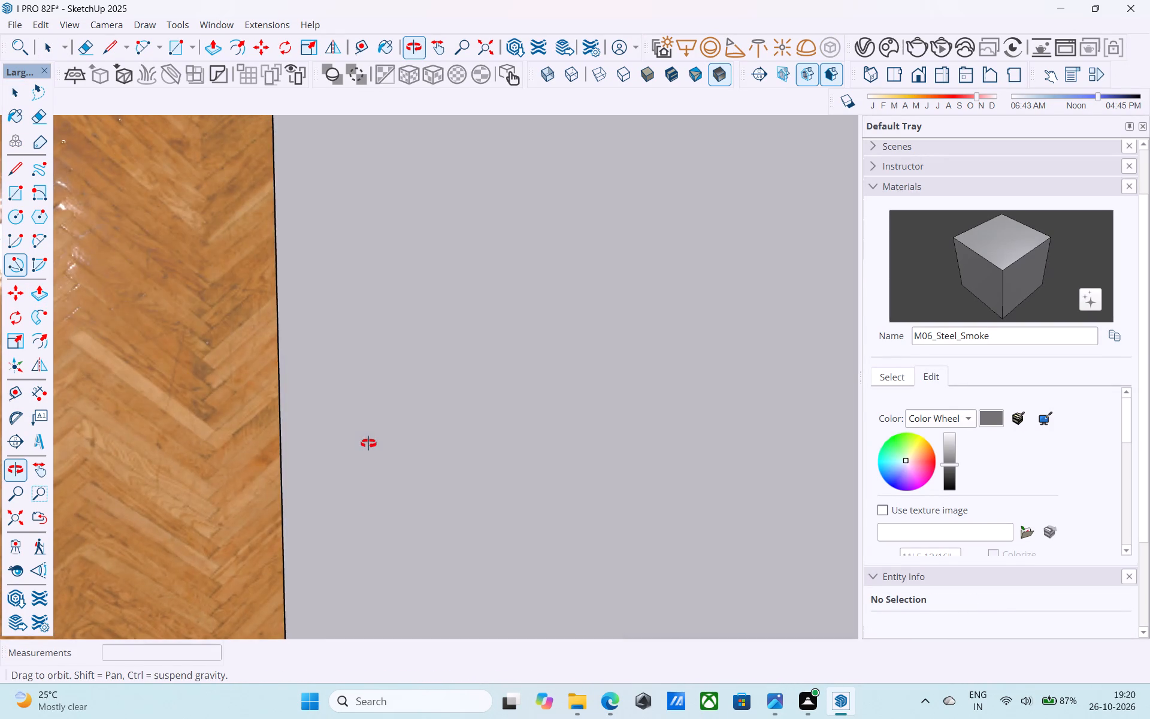
pyautogui.moveTo(368, 443); pyautogui.dragTo(344, 446, button='middle')
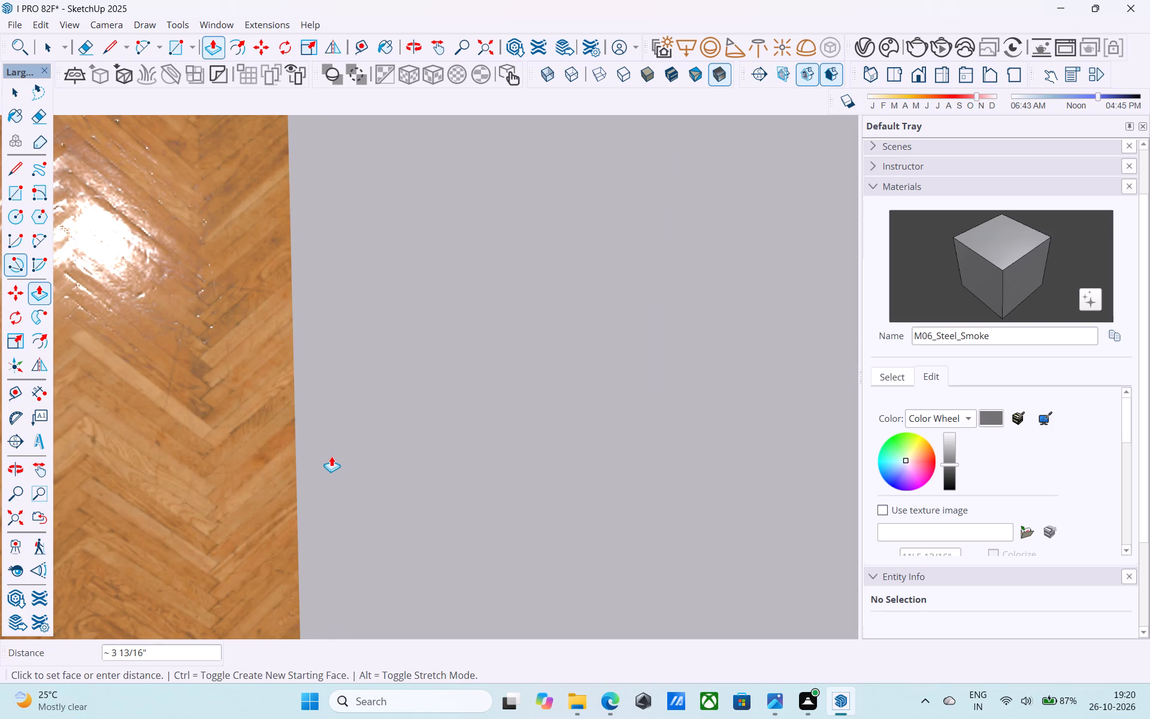
pyautogui.click(335, 504)
# Draw a 9' 6" vertical line on the white back wall along its corner with the wood panel.
pyautogui.moveTo(435, 427); pyautogui.dragTo(448, 407, button='middle')
pyautogui.scroll(-20, 448, 407)
pyautogui.scroll(-4, 448, 407)
pyautogui.scroll(1, 450, 404)
pyautogui.scroll(-11, 450, 404)
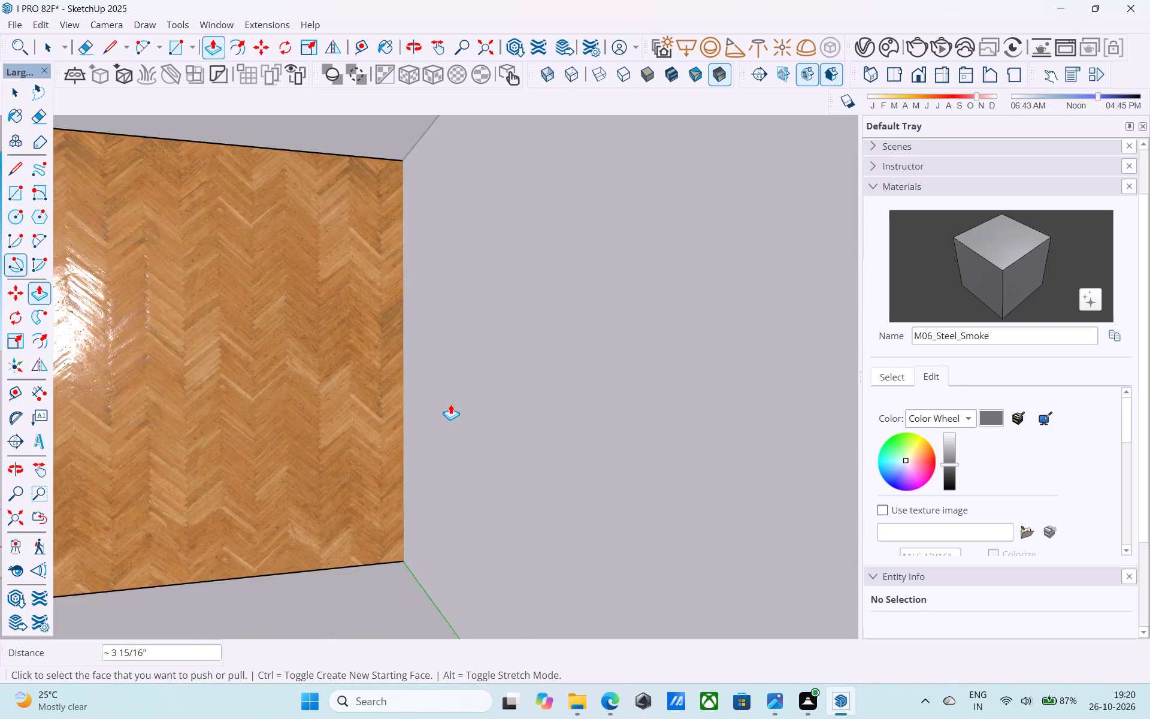
pyautogui.scroll(-4, 450, 404)
pyautogui.press('space')
pyautogui.middleClick(450, 404)
pyautogui.scroll(1, 450, 404)
pyautogui.press('l')
pyautogui.press('space')
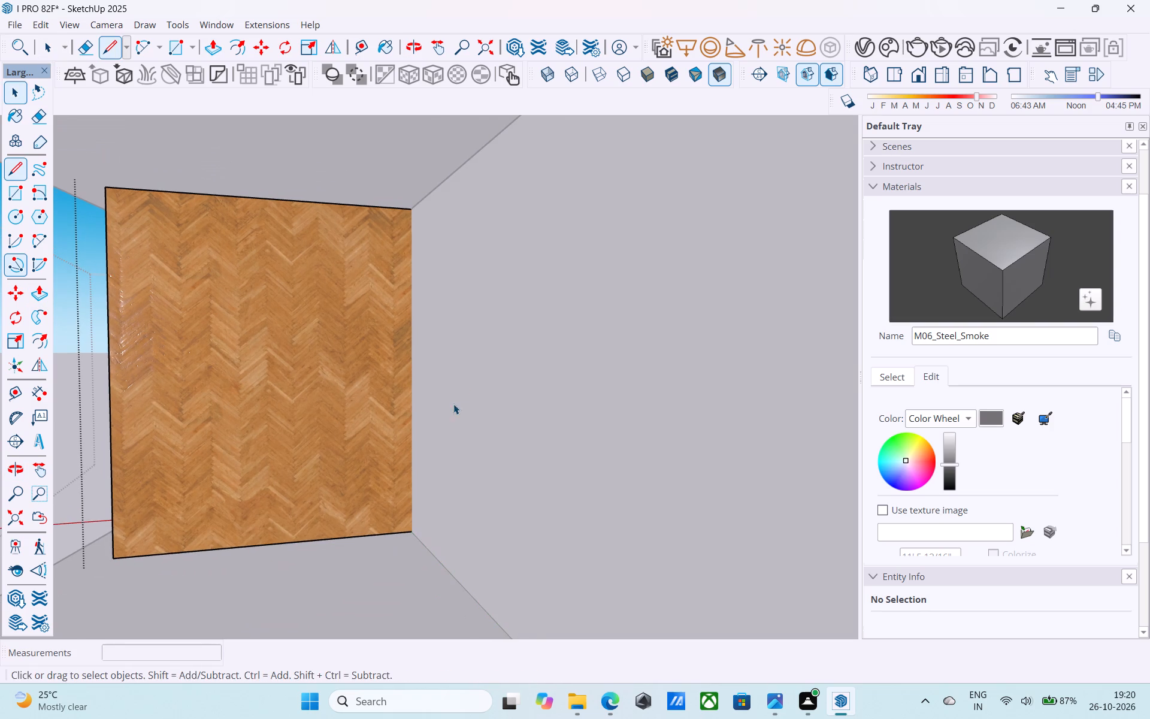
pyautogui.doubleClick(472, 402)
pyautogui.click(477, 371)
pyautogui.press('l')
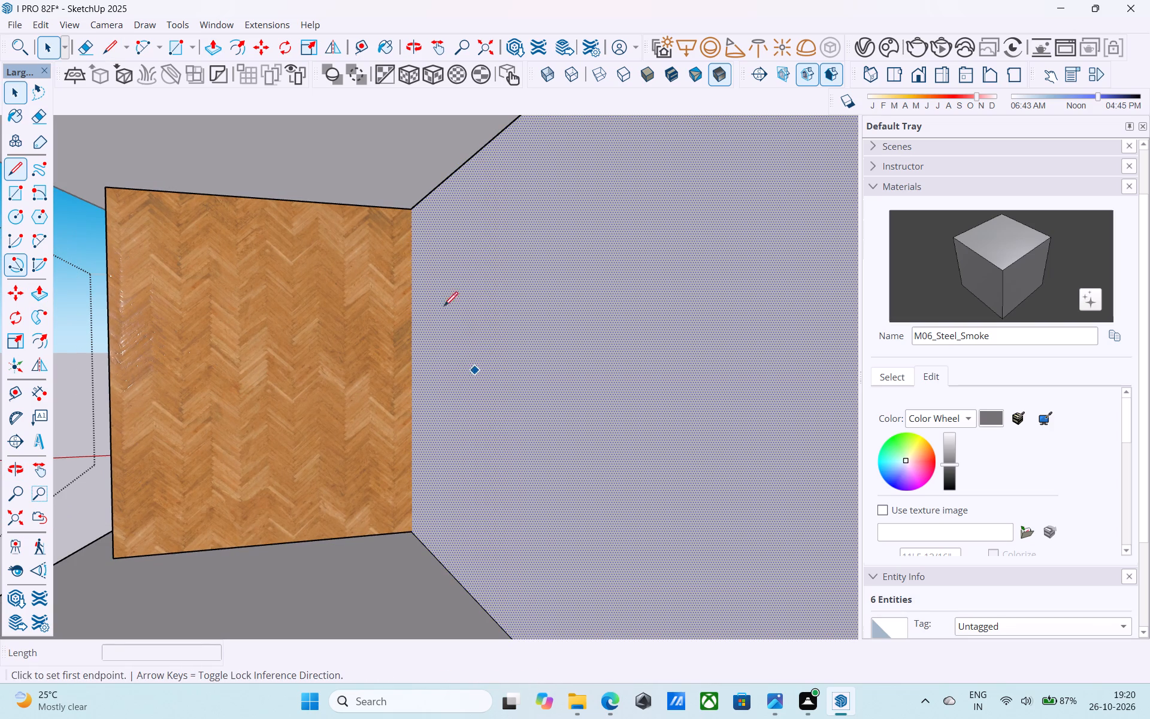
pyautogui.click(412, 212)
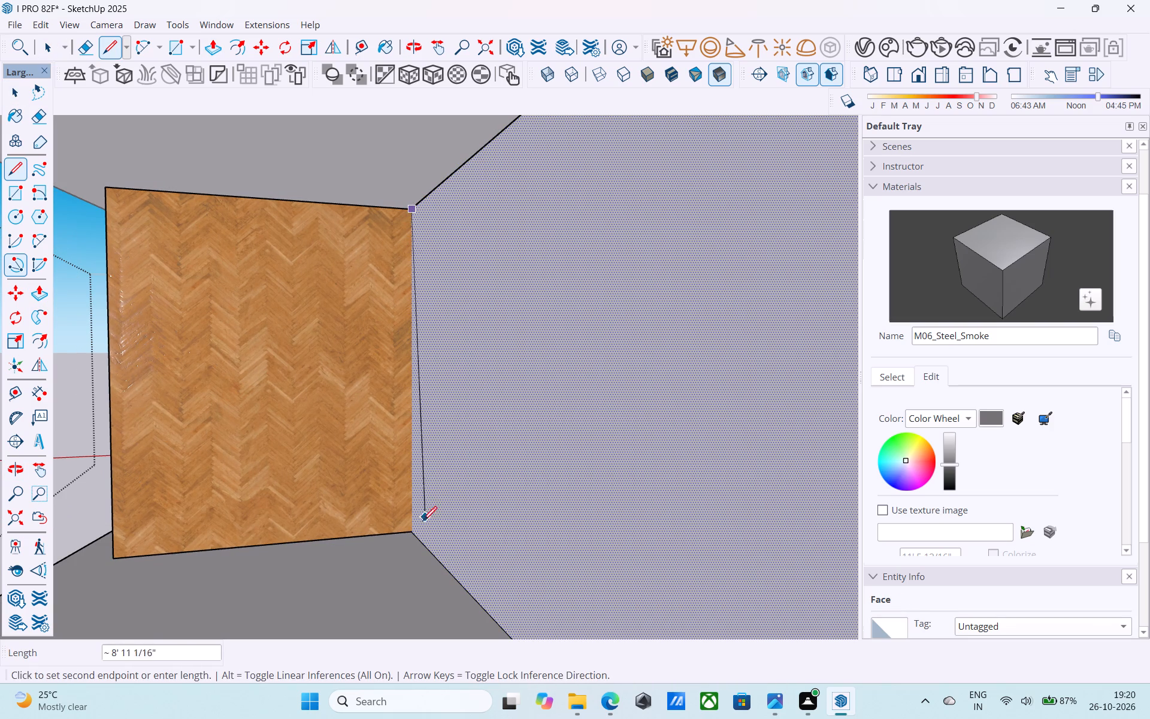
pyautogui.click(412, 528)
pyautogui.press('space')
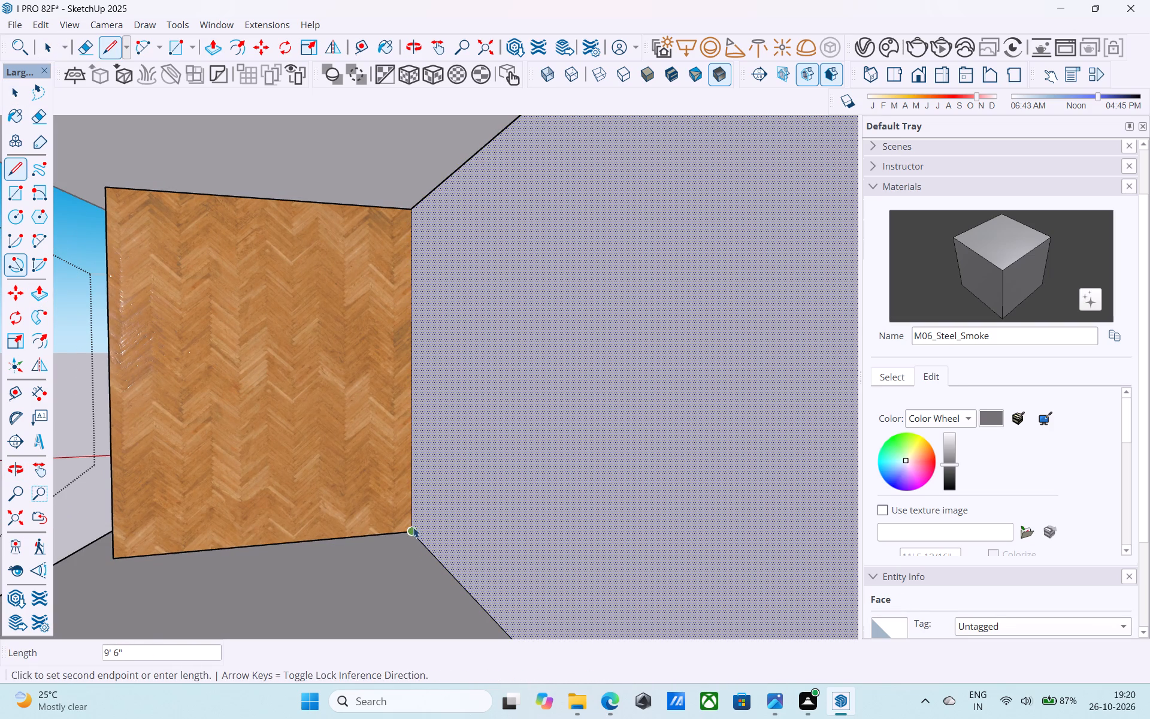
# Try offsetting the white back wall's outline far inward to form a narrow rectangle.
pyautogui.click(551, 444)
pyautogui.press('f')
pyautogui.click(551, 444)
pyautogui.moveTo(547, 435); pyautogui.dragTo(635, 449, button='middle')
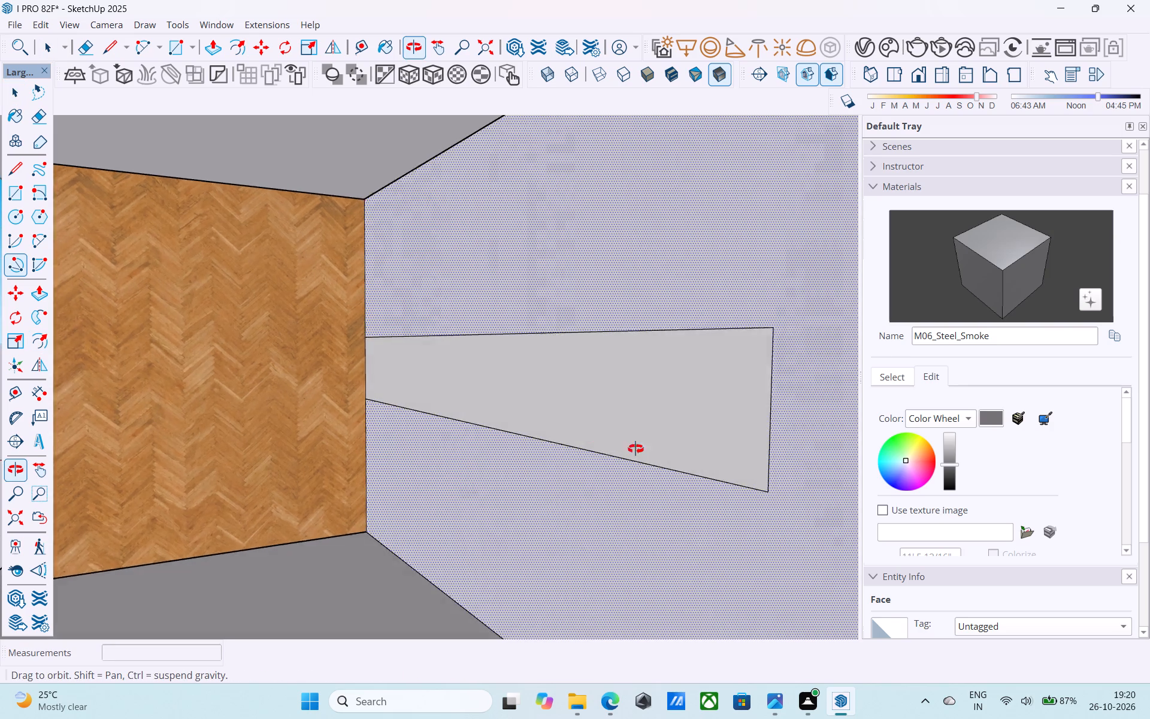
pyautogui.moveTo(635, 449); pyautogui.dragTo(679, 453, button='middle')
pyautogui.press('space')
# Draw a 9' 6" vertical line from the exact upper to the exact lower corner where the wood panel meets the back wall.
pyautogui.press('l')
pyautogui.scroll(8, 293, 192)
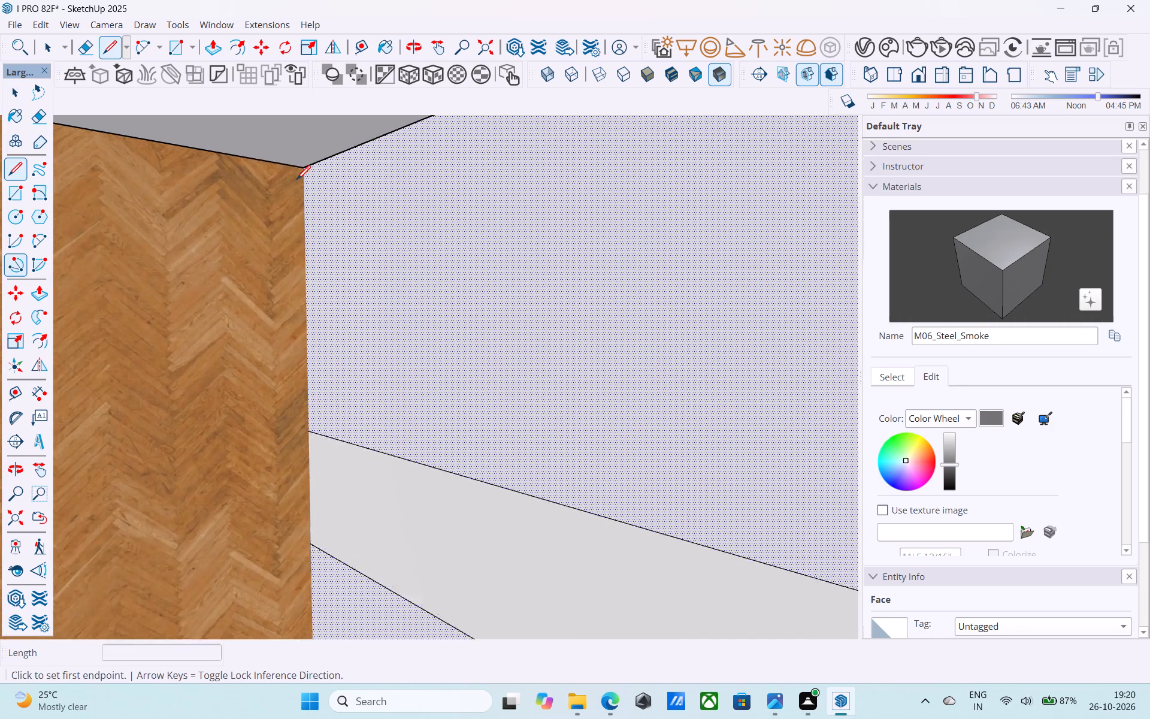
pyautogui.scroll(6, 296, 181)
pyautogui.scroll(-1, 307, 168)
pyautogui.scroll(15, 307, 168)
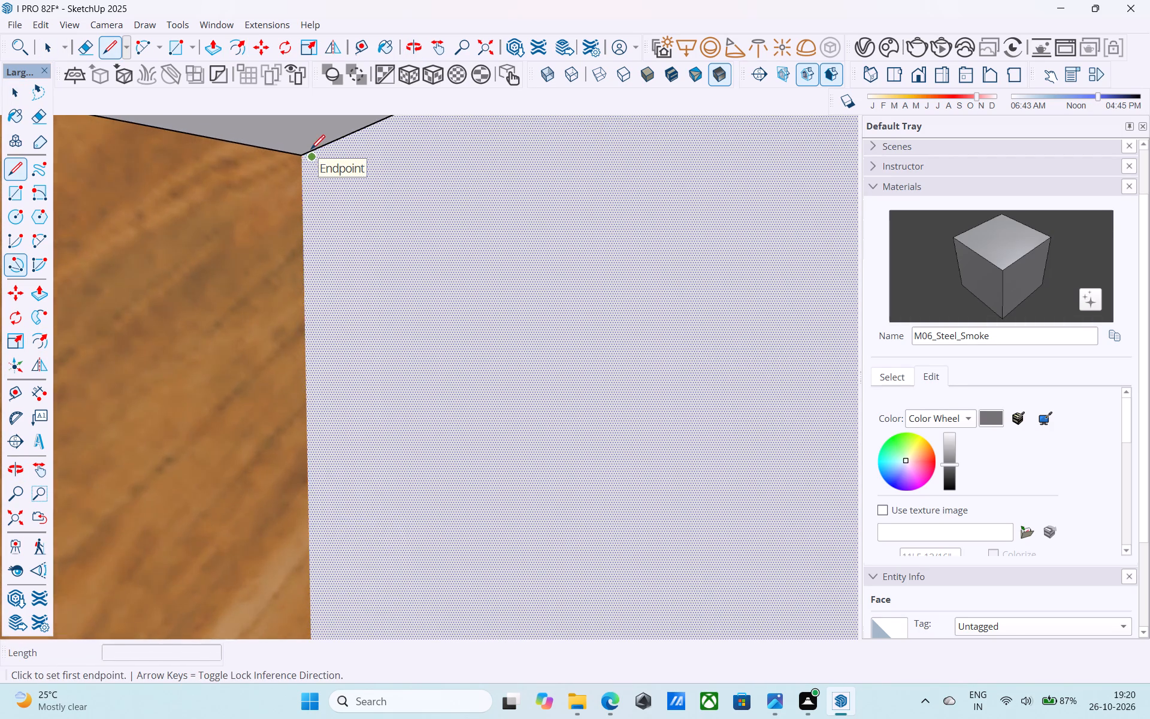
pyautogui.scroll(20, 311, 150)
pyautogui.scroll(5, 311, 150)
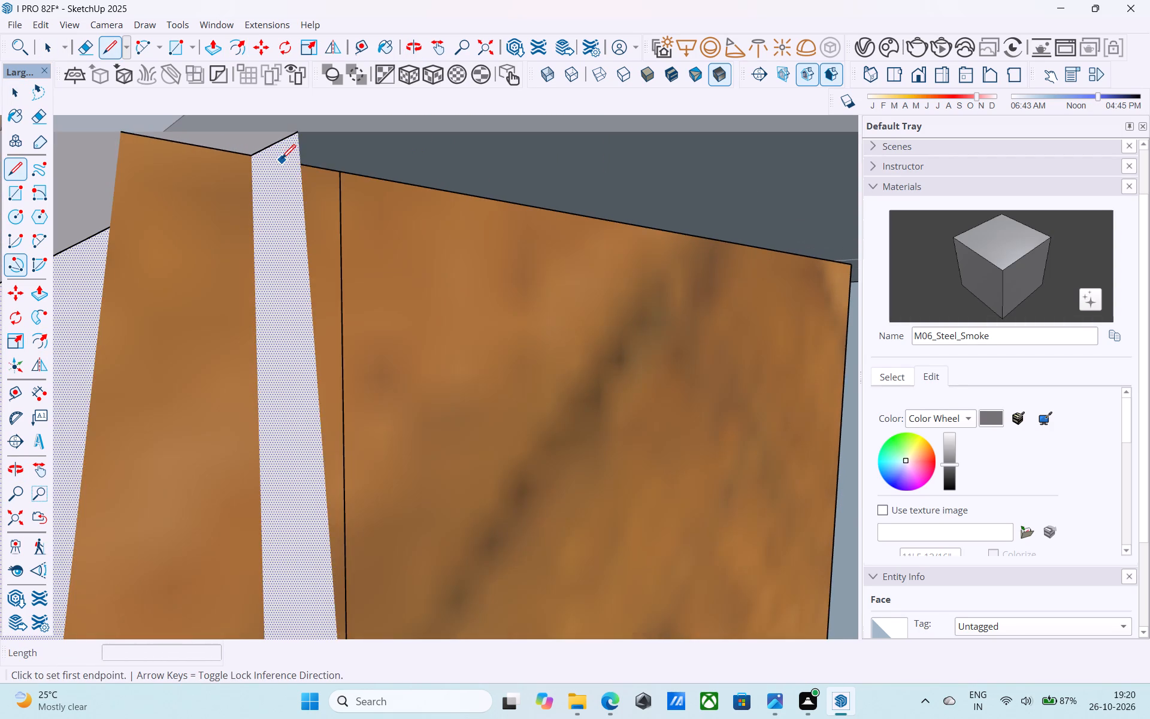
pyautogui.scroll(1, 282, 160)
pyautogui.scroll(-3, 274, 162)
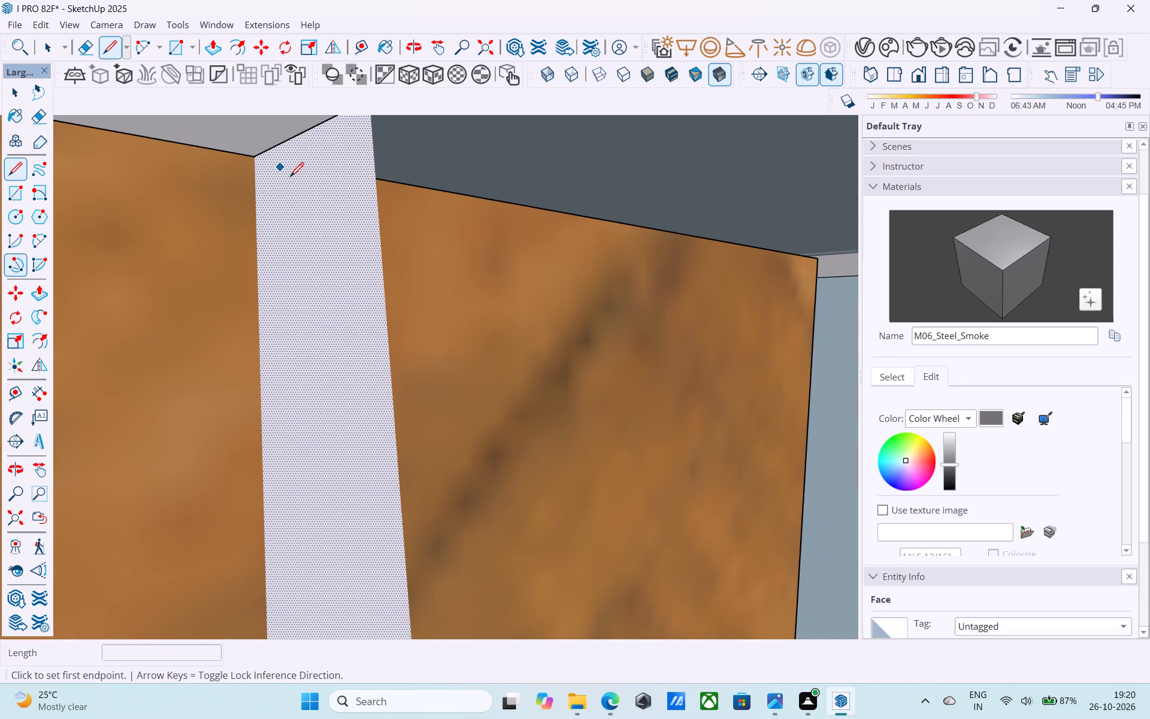
pyautogui.moveTo(365, 242); pyautogui.dragTo(376, 213, button='middle')
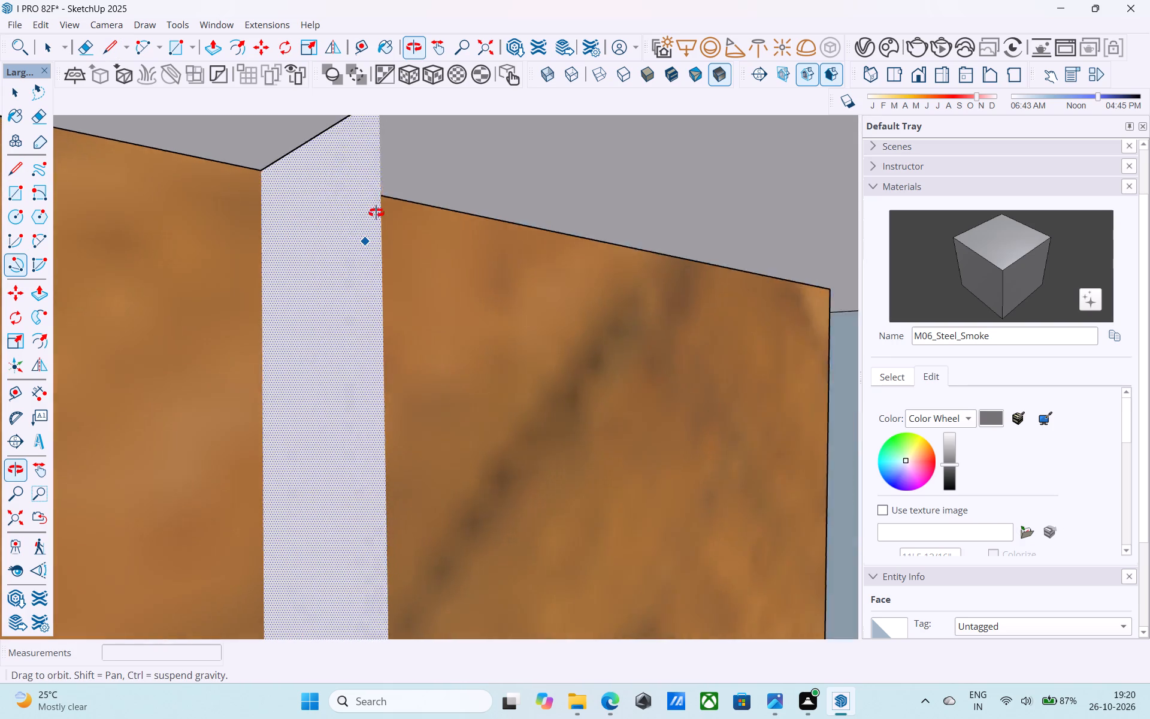
pyautogui.moveTo(376, 213); pyautogui.dragTo(454, 203, button='middle')
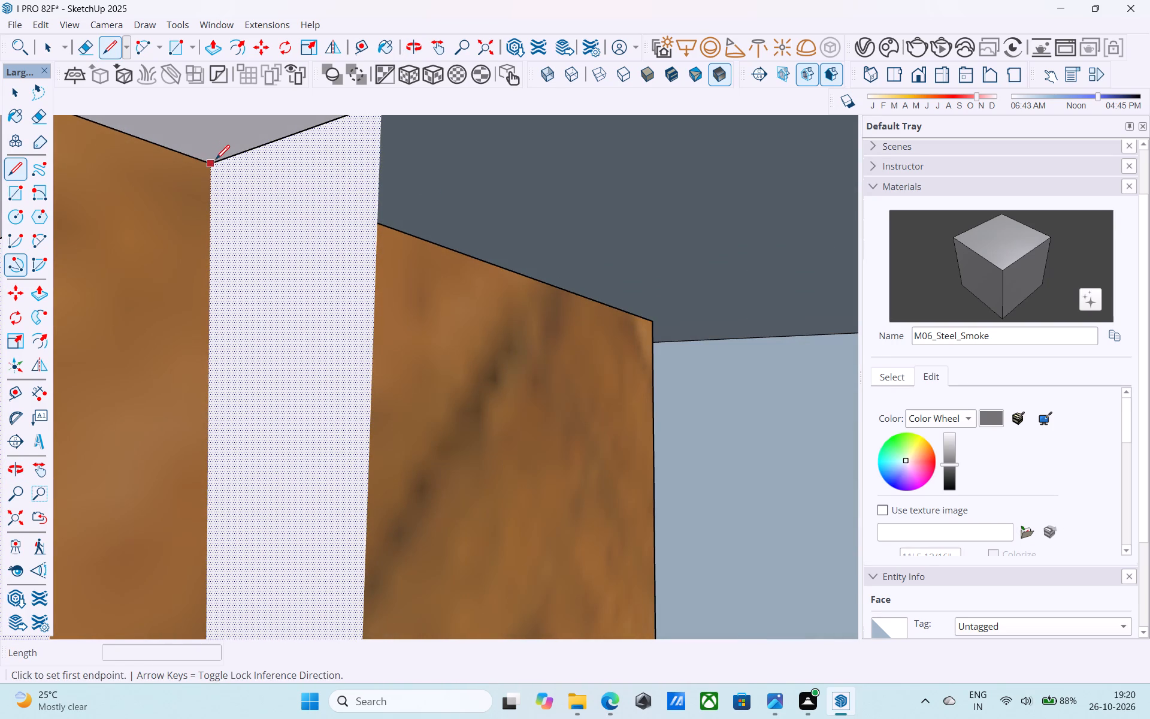
pyautogui.click(216, 161)
pyautogui.scroll(-7, 224, 217)
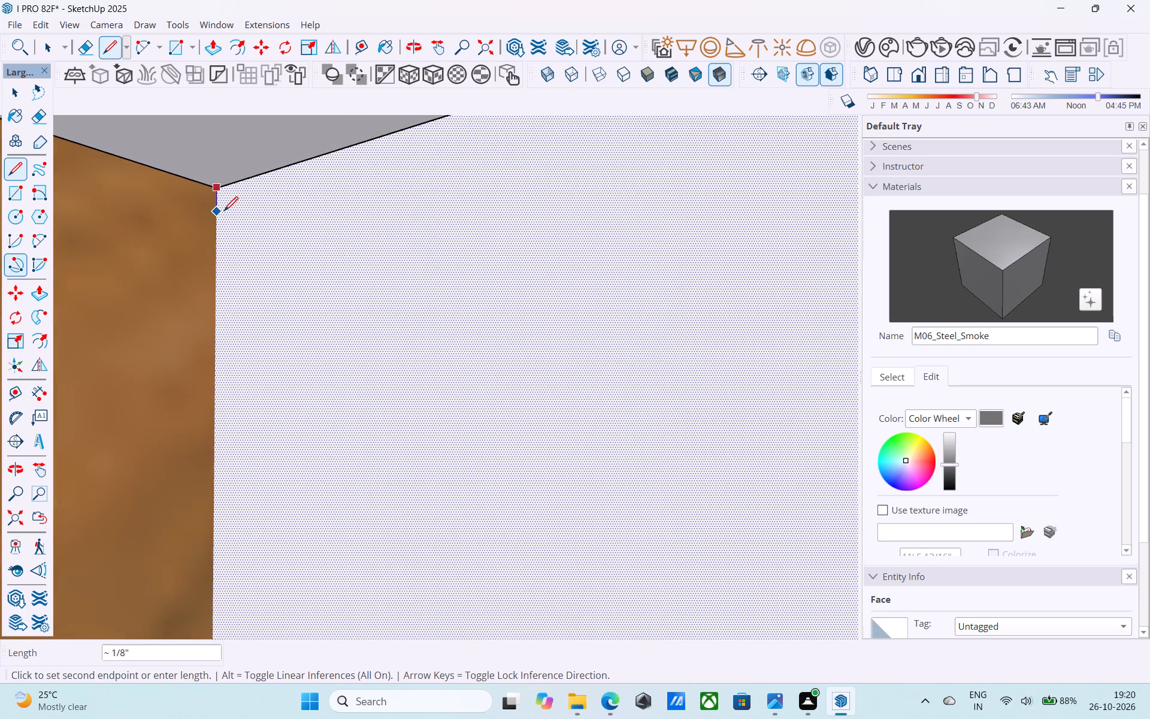
pyautogui.scroll(-20, 224, 212)
pyautogui.scroll(-5, 224, 212)
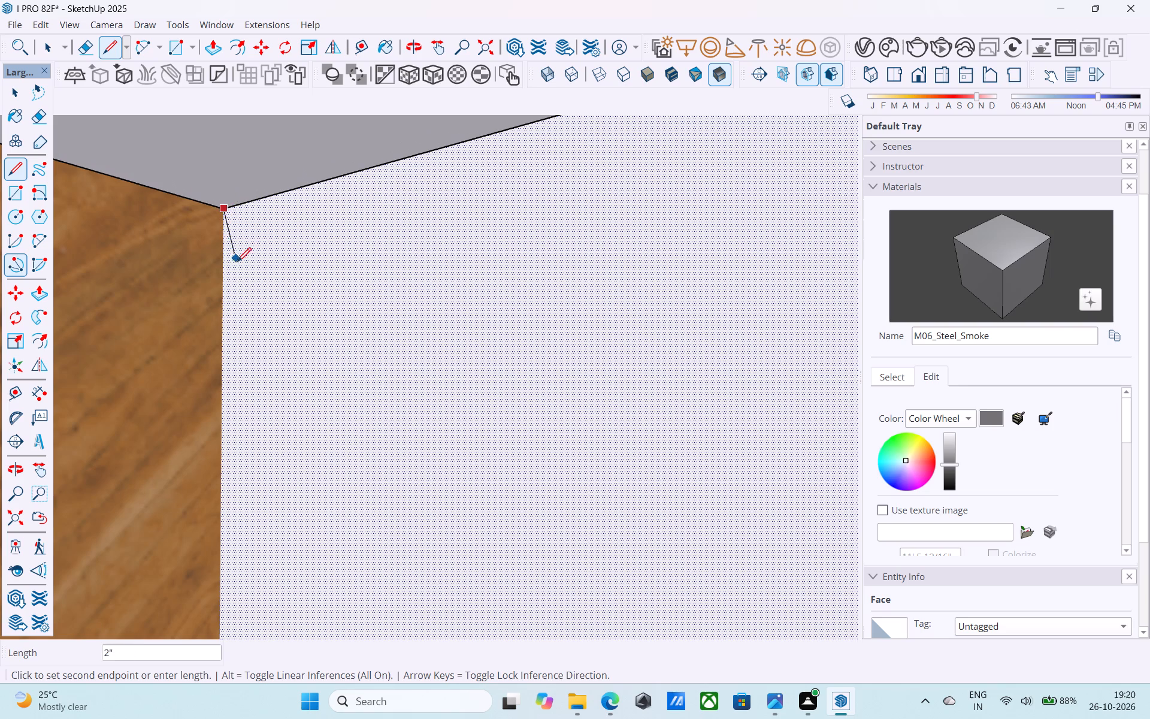
pyautogui.scroll(-7, 237, 264)
pyautogui.scroll(-19, 240, 273)
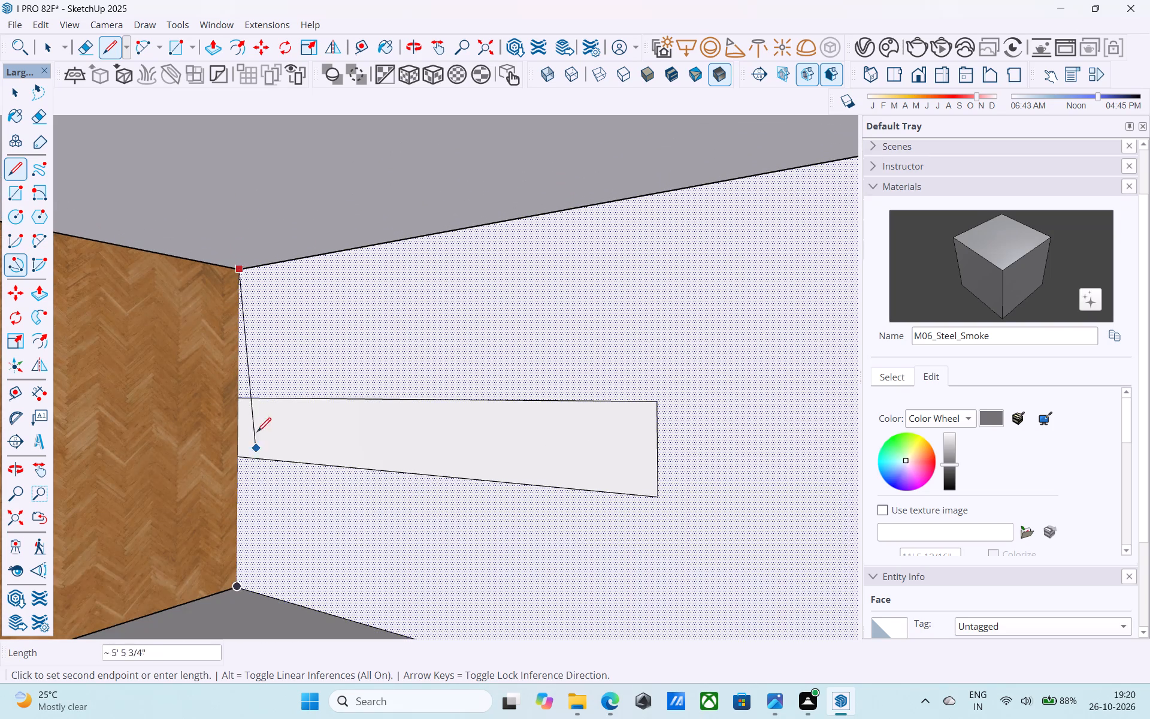
pyautogui.scroll(-5, 253, 409)
pyautogui.keyDown('shift'); pyautogui.moveTo(247, 430); pyautogui.dragTo(289, 367, button='middle'); pyautogui.keyUp('shift')
pyautogui.scroll(14, 285, 452)
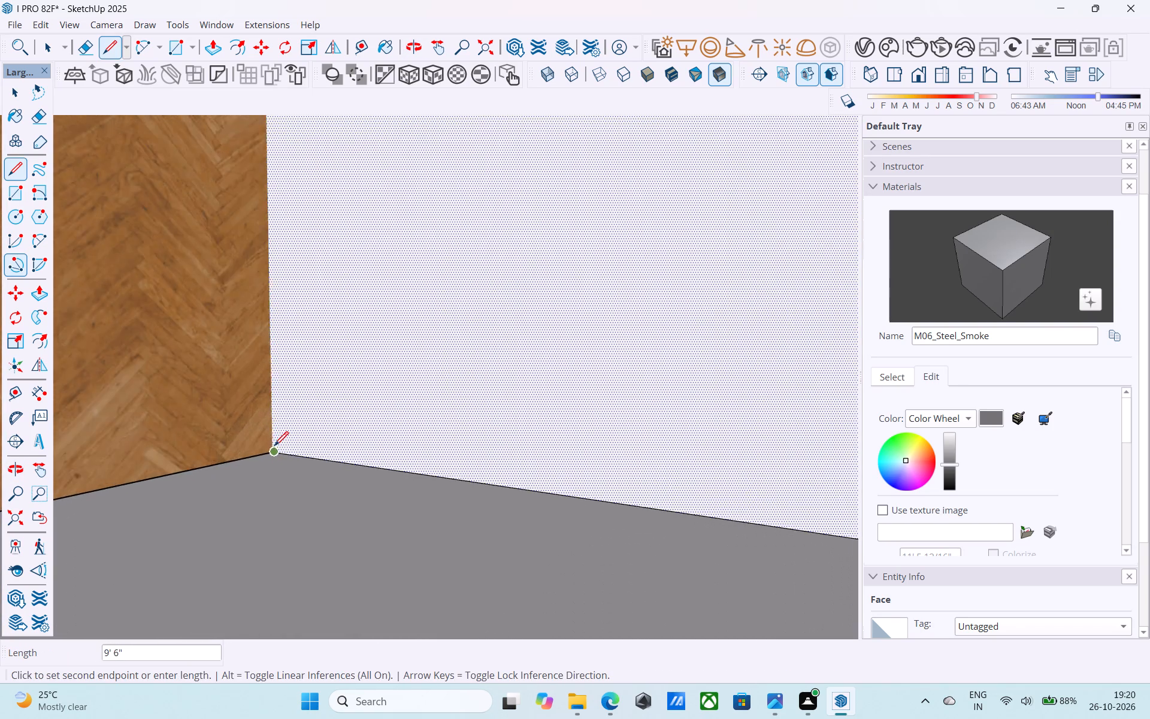
pyautogui.scroll(20, 274, 447)
pyautogui.scroll(17, 274, 447)
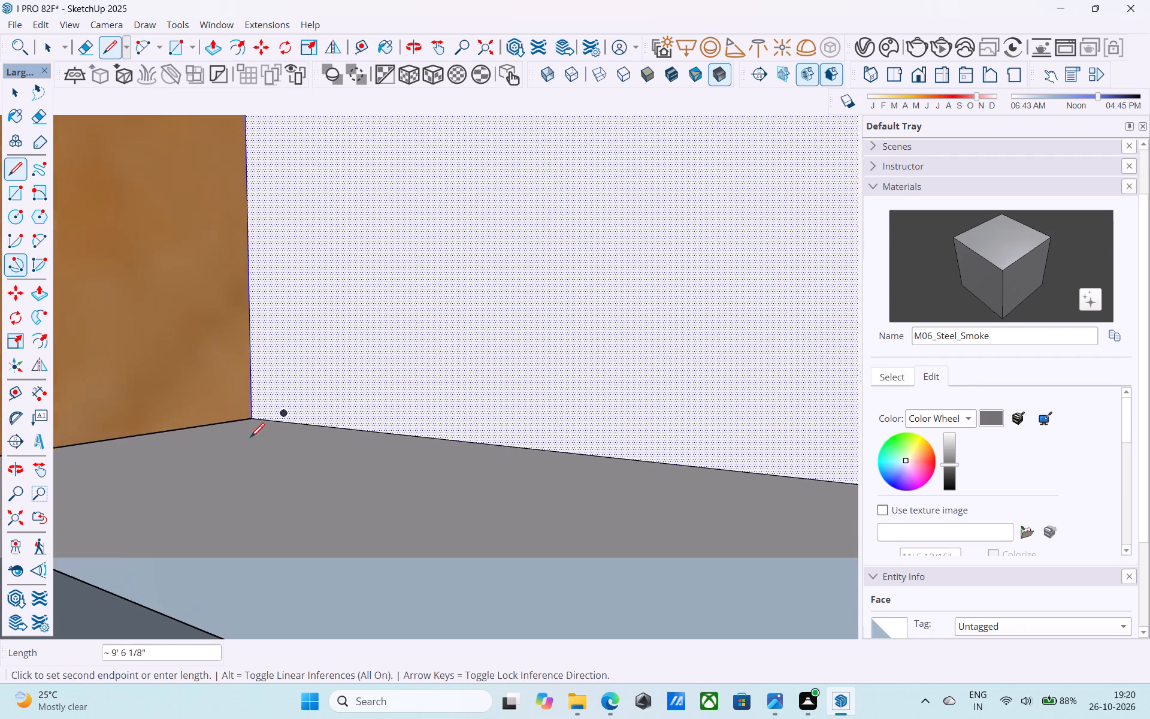
pyautogui.scroll(13, 250, 439)
pyautogui.scroll(-3, 247, 418)
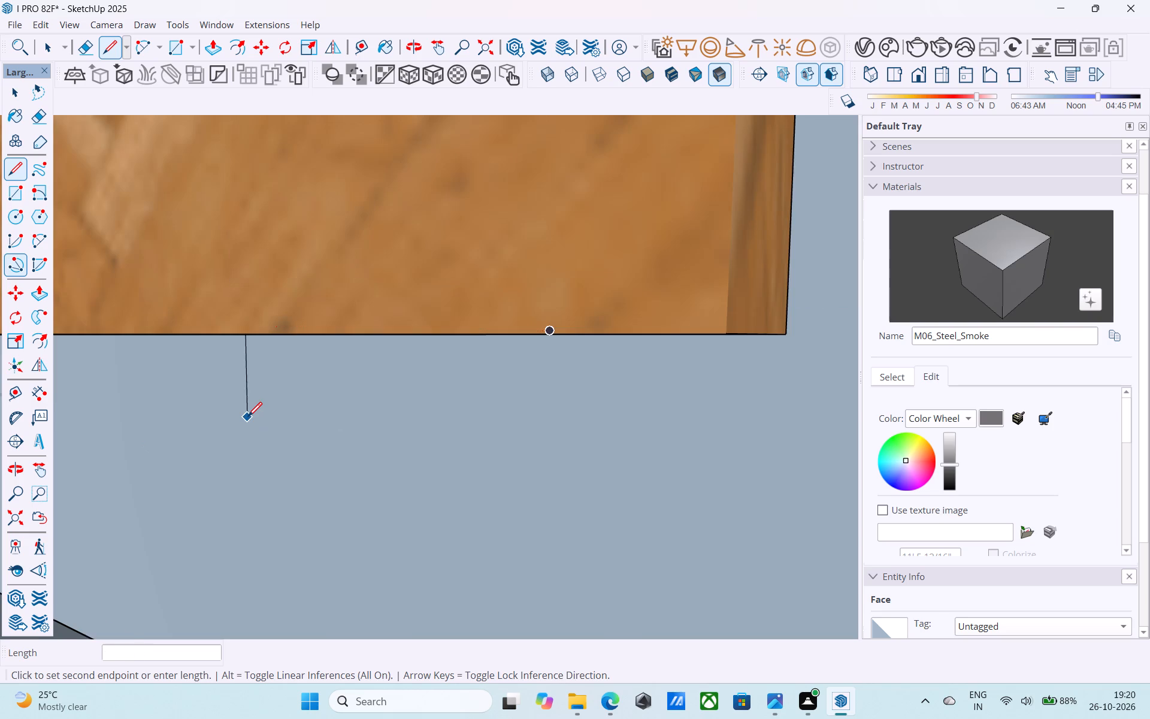
pyautogui.scroll(-1, 203, 398)
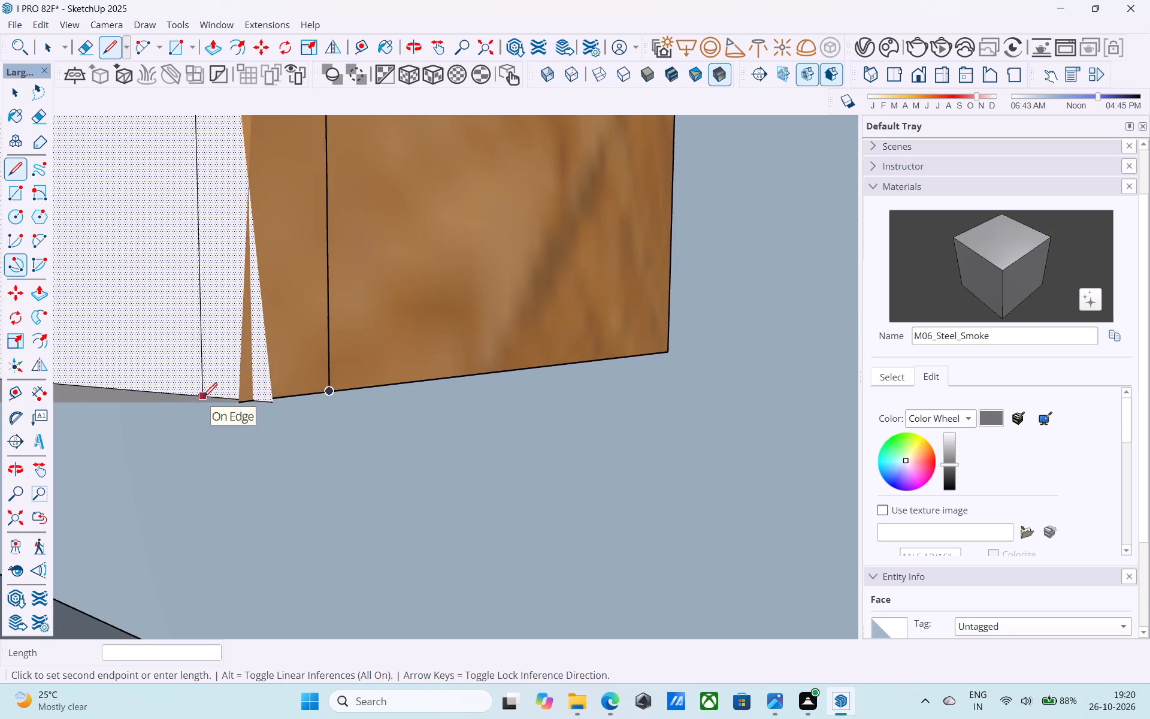
pyautogui.scroll(-5, 203, 398)
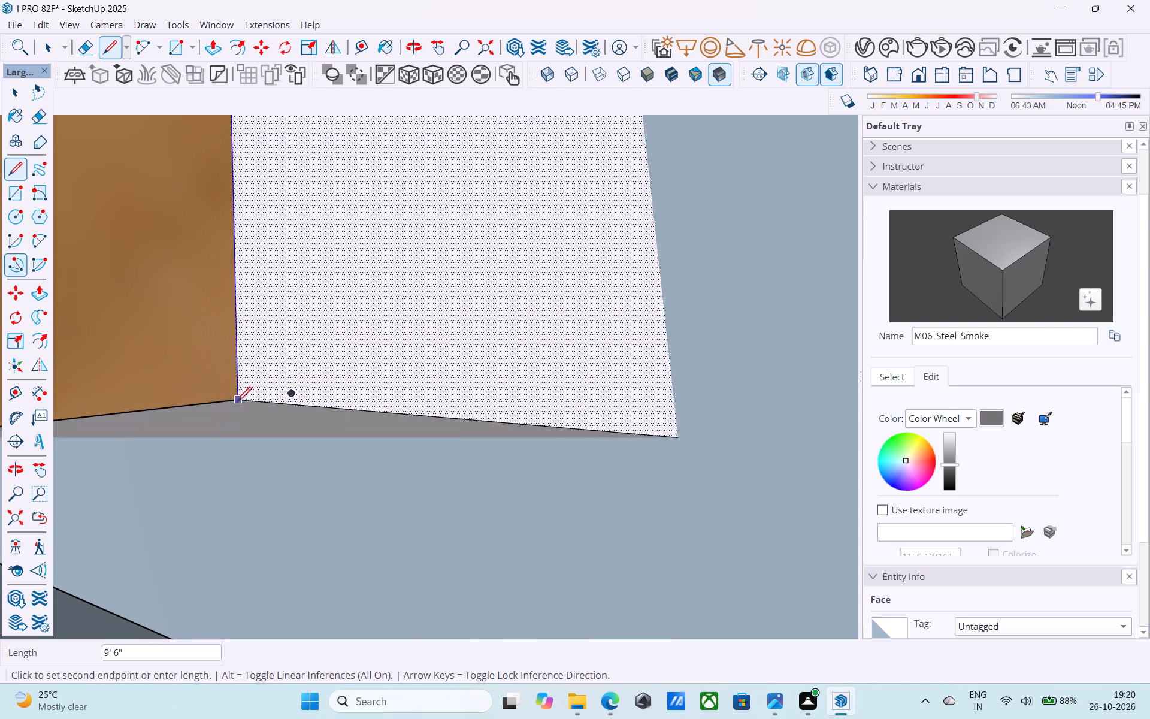
pyautogui.click(241, 403)
pyautogui.press('space')
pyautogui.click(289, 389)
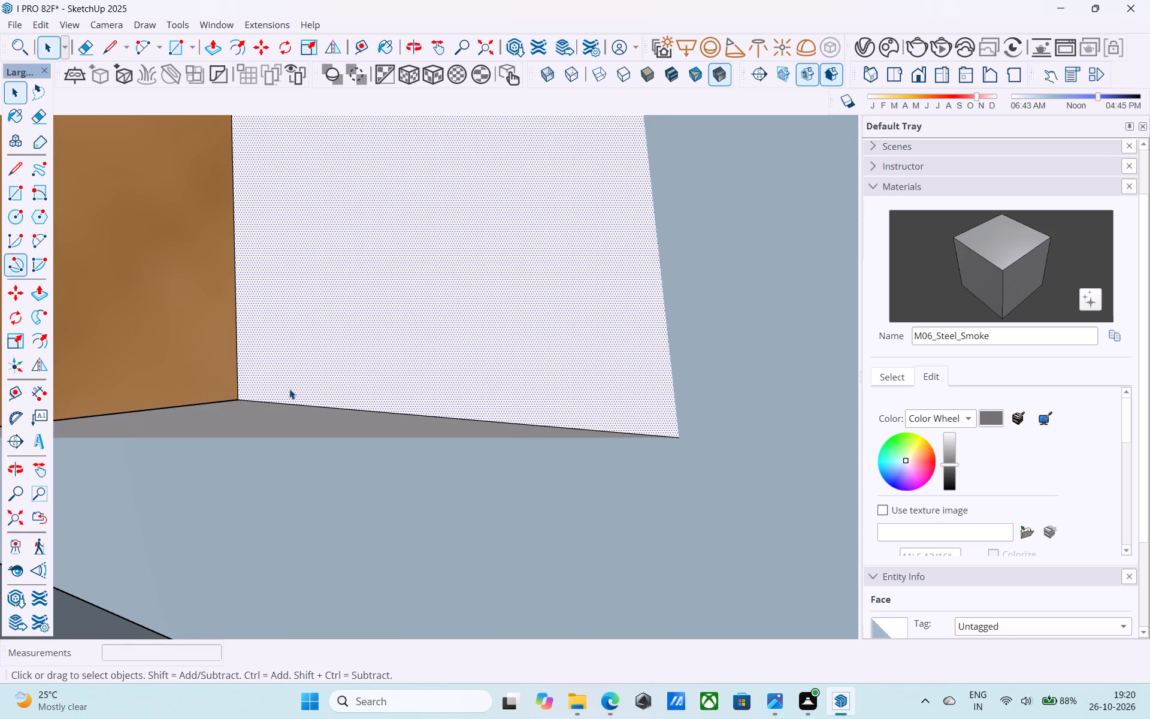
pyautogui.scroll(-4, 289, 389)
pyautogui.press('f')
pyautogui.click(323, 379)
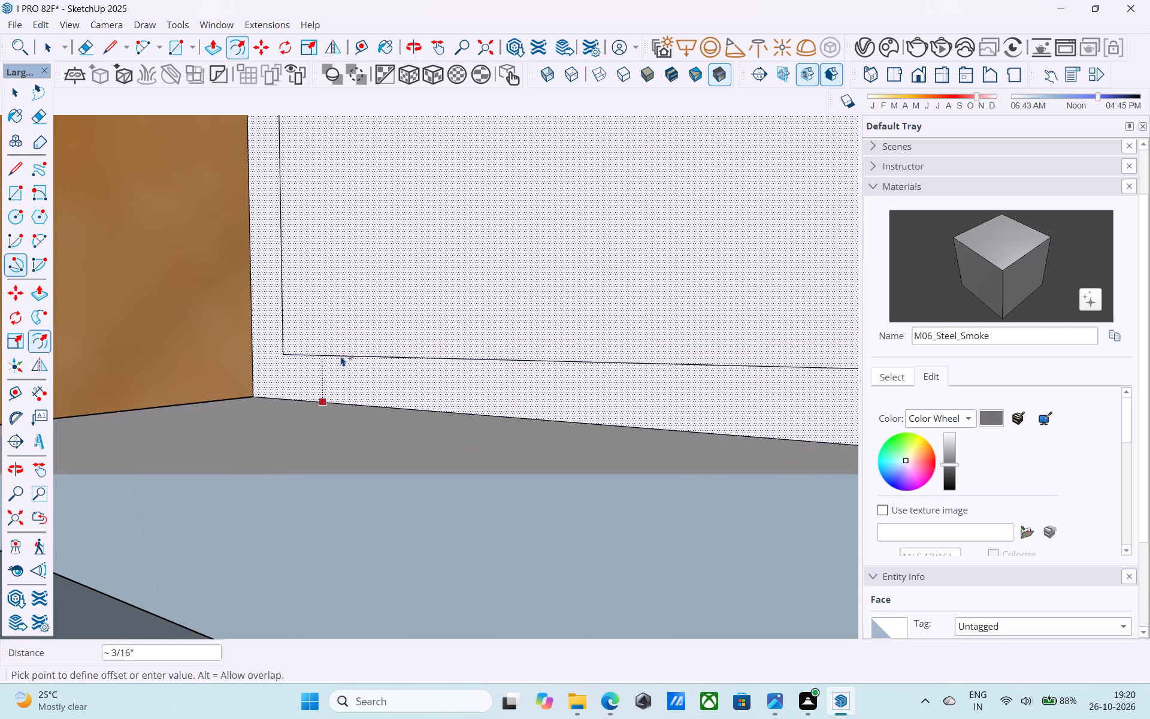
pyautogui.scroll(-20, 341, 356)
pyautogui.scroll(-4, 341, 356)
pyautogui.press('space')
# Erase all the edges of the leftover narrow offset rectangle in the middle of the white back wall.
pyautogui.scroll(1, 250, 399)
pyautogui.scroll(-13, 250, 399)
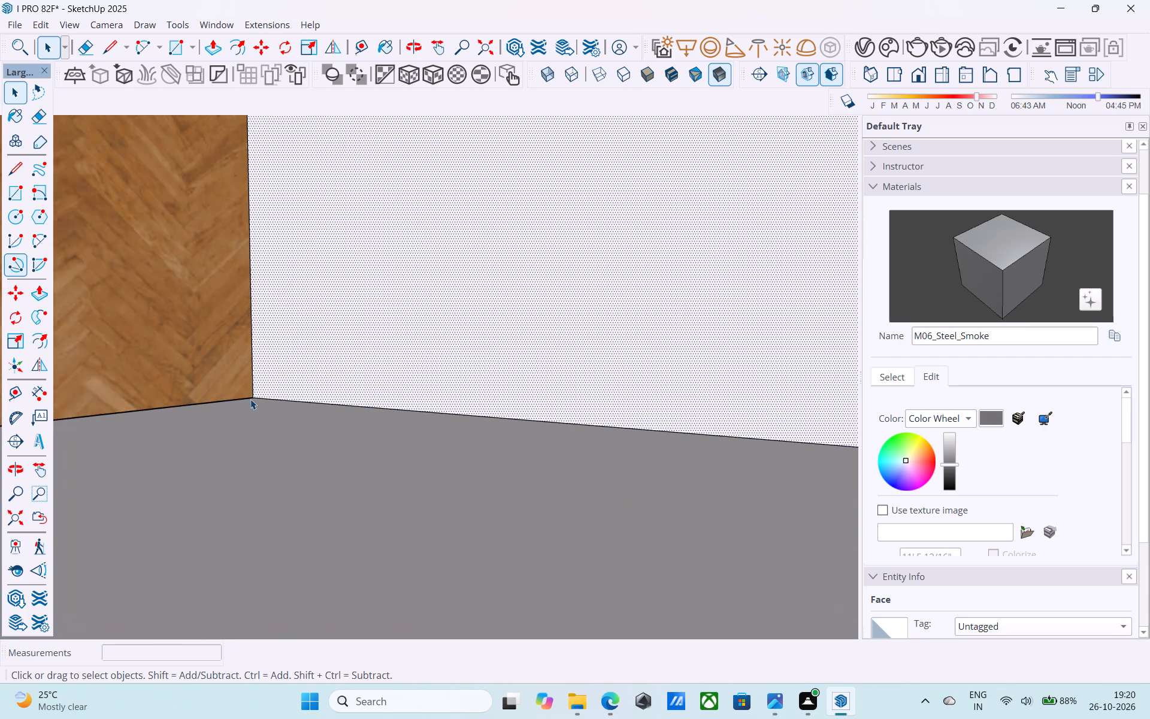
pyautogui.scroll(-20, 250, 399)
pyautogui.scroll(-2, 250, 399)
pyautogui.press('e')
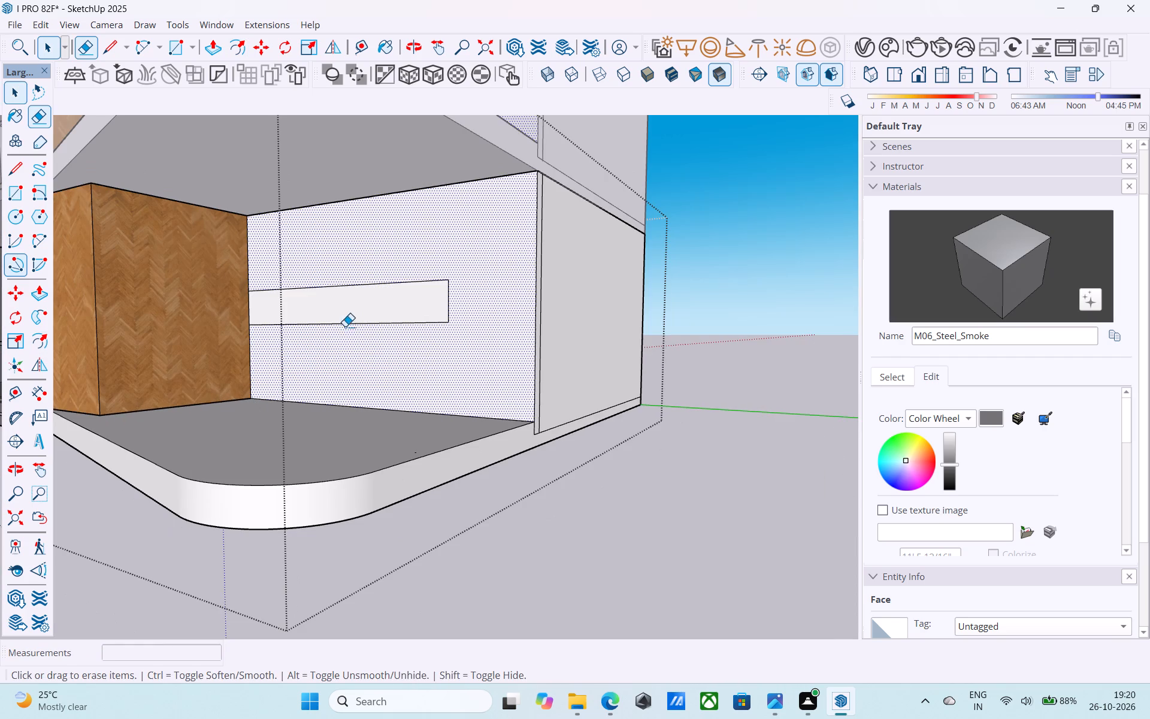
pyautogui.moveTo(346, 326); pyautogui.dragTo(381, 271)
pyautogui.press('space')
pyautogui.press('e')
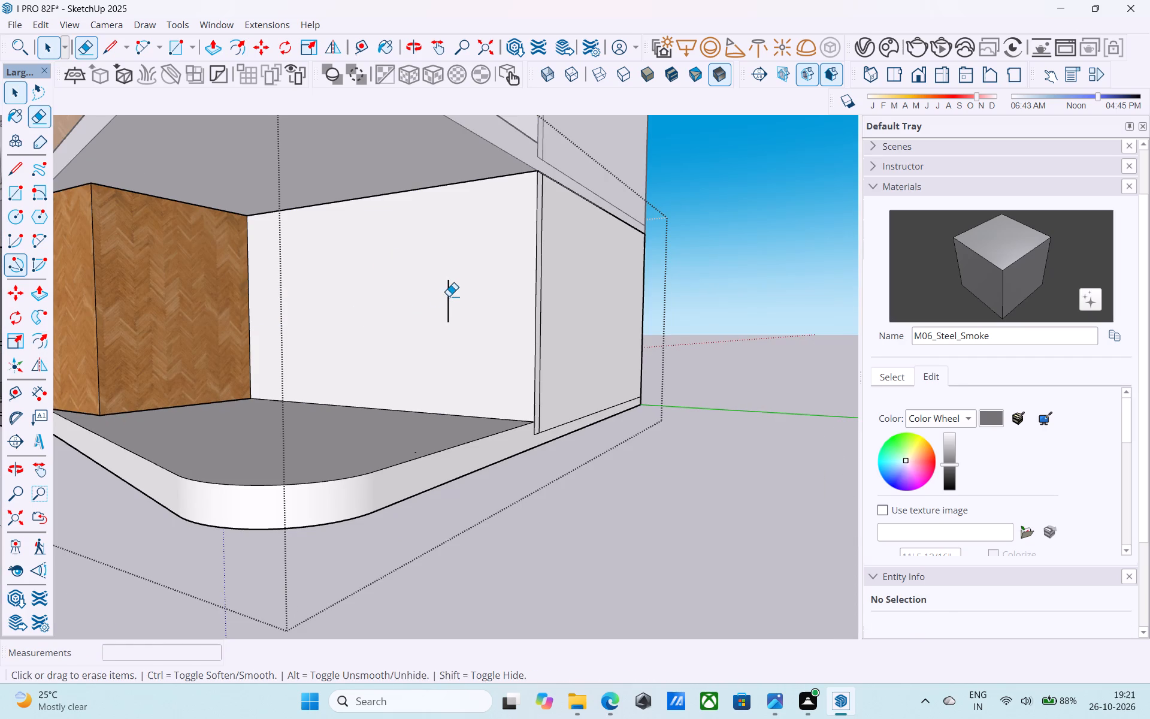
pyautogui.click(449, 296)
# Offset the white back wall's outline inward, trying 1' first and settling on 6".
pyautogui.press('space')
pyautogui.click(429, 310)
pyautogui.scroll(3, 428, 310)
pyautogui.press('f')
pyautogui.click(428, 310)
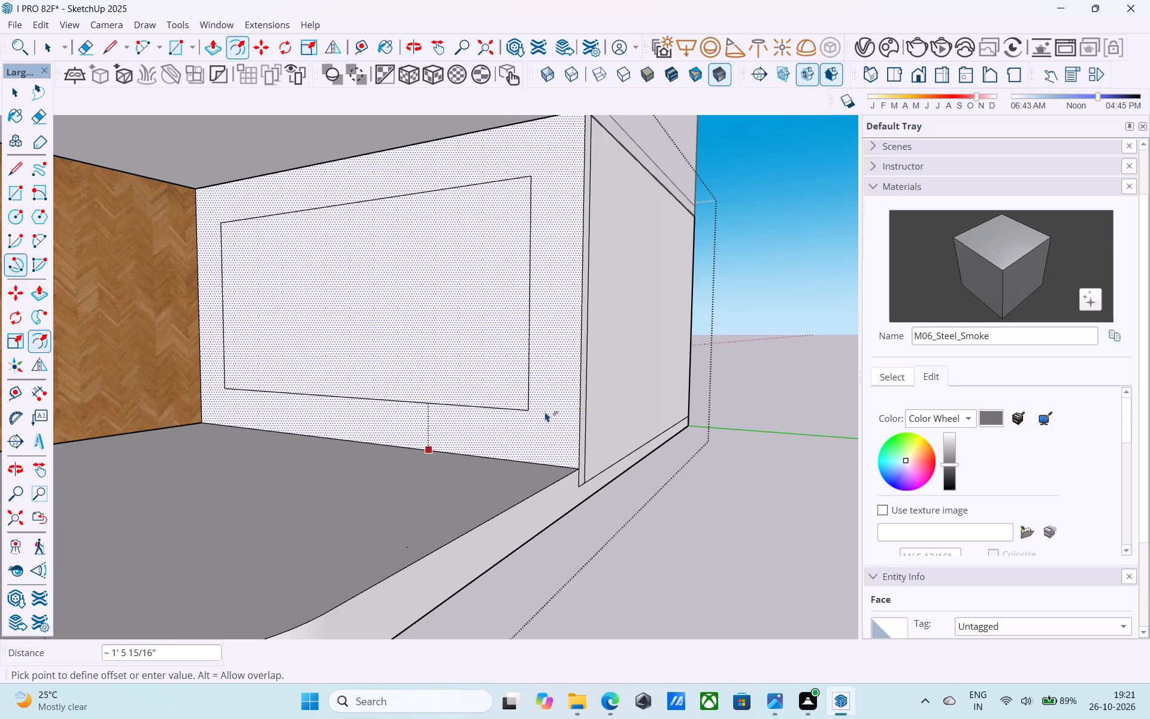
pyautogui.write("1'")
pyautogui.press('Return')
pyautogui.write('6"')
pyautogui.press('Return')
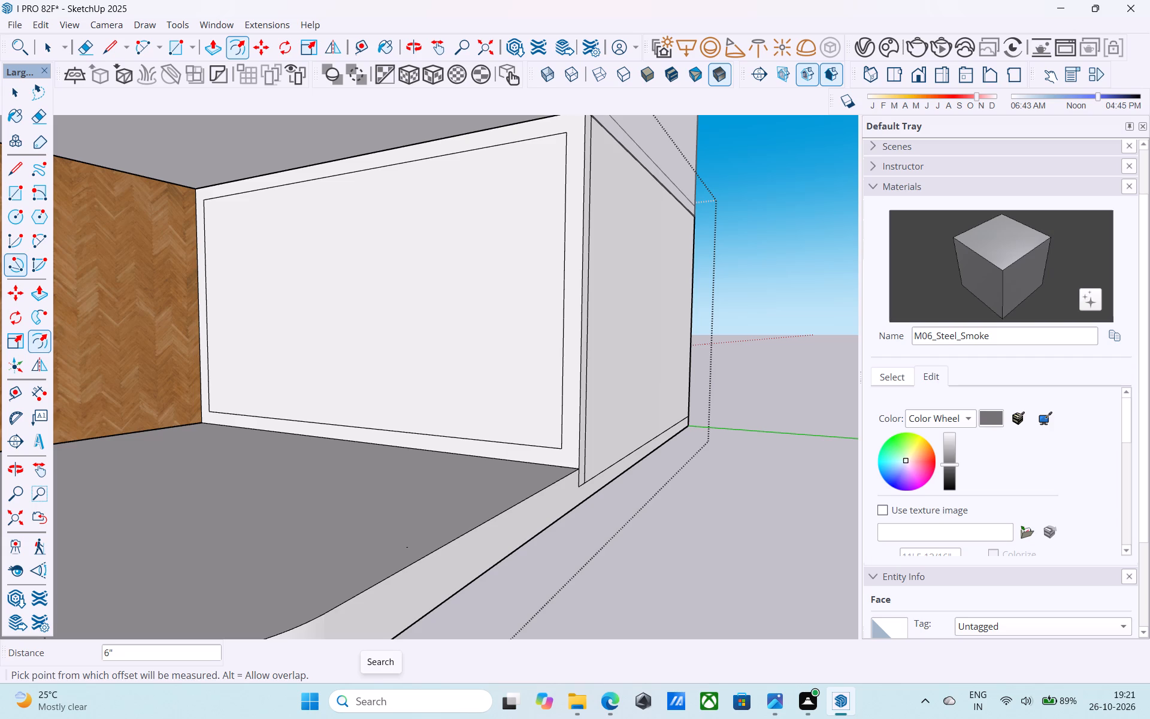
# Examine the back wall's inset border from outside, together with the same wall on the floors above.
pyautogui.scroll(-7, 390, 705)
pyautogui.scroll(1, 390, 706)
pyautogui.scroll(-6, 335, 514)
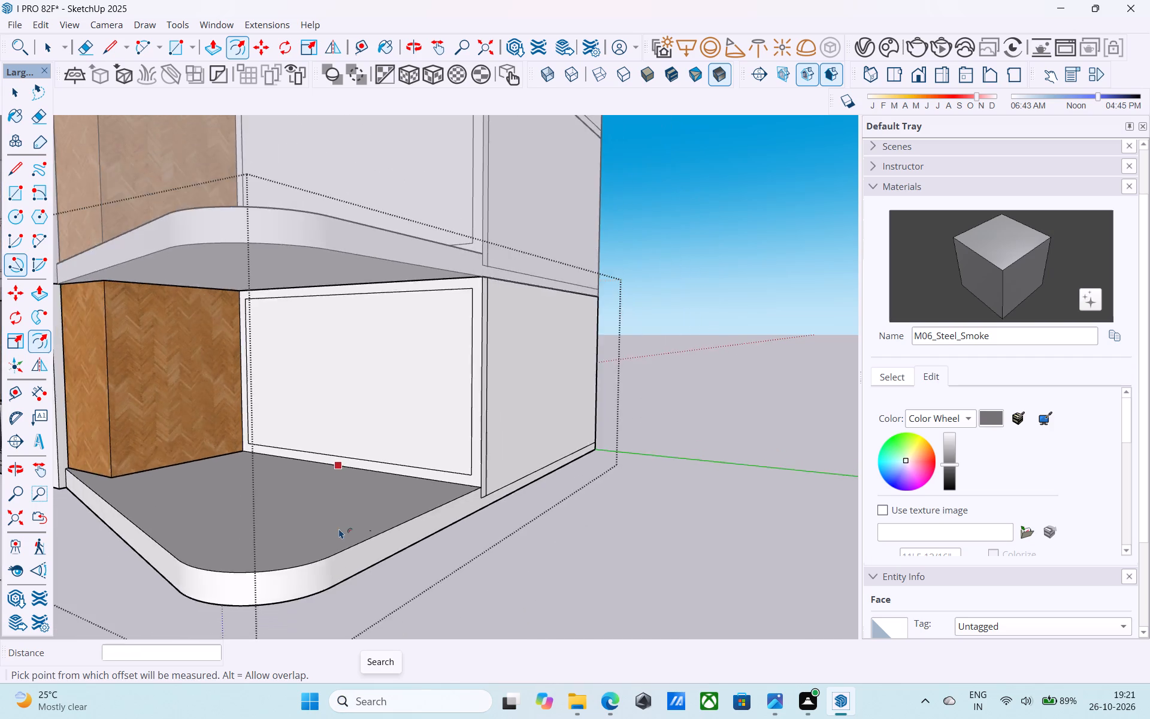
pyautogui.scroll(-6, 339, 528)
pyautogui.moveTo(336, 546); pyautogui.dragTo(388, 476, button='middle')
pyautogui.press('space')
pyautogui.moveTo(328, 475); pyautogui.dragTo(358, 504, button='middle')
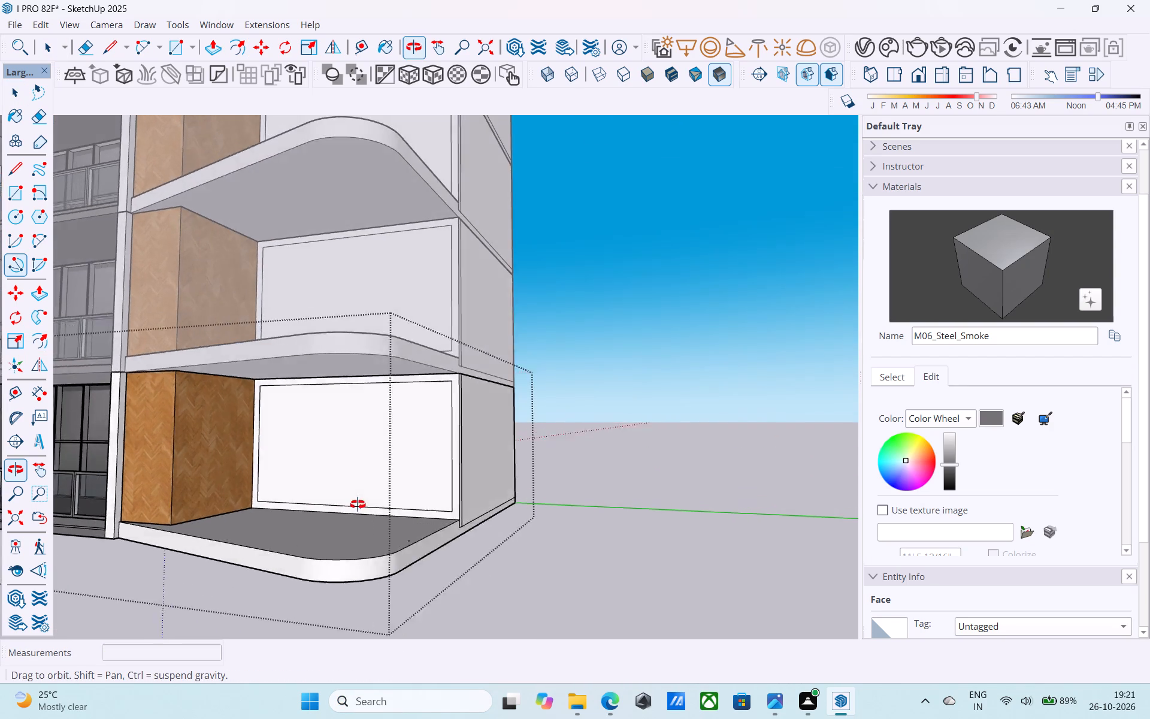
pyautogui.moveTo(358, 504); pyautogui.dragTo(373, 515, button='middle')
pyautogui.scroll(3, 373, 515)
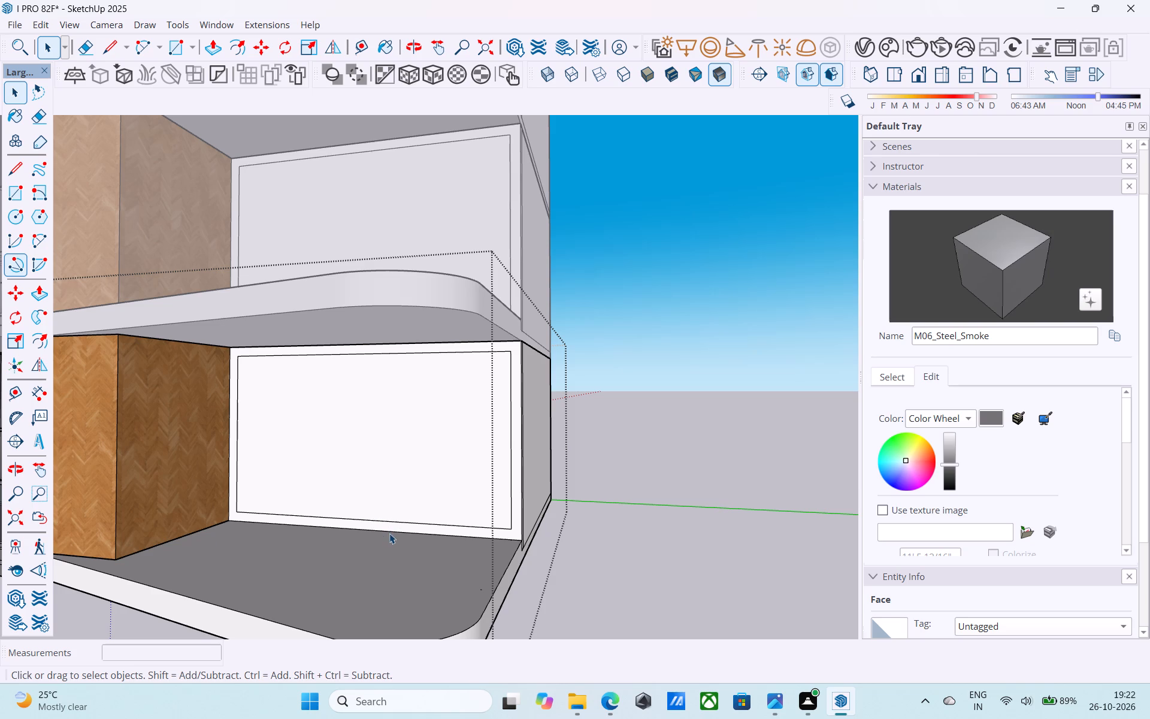
# Erase the split vertical edge of the back wall's inset border on the side next to the wood panel.
pyautogui.scroll(-5, 390, 533)
pyautogui.moveTo(309, 586); pyautogui.dragTo(311, 563, button='middle')
pyautogui.scroll(2, 286, 503)
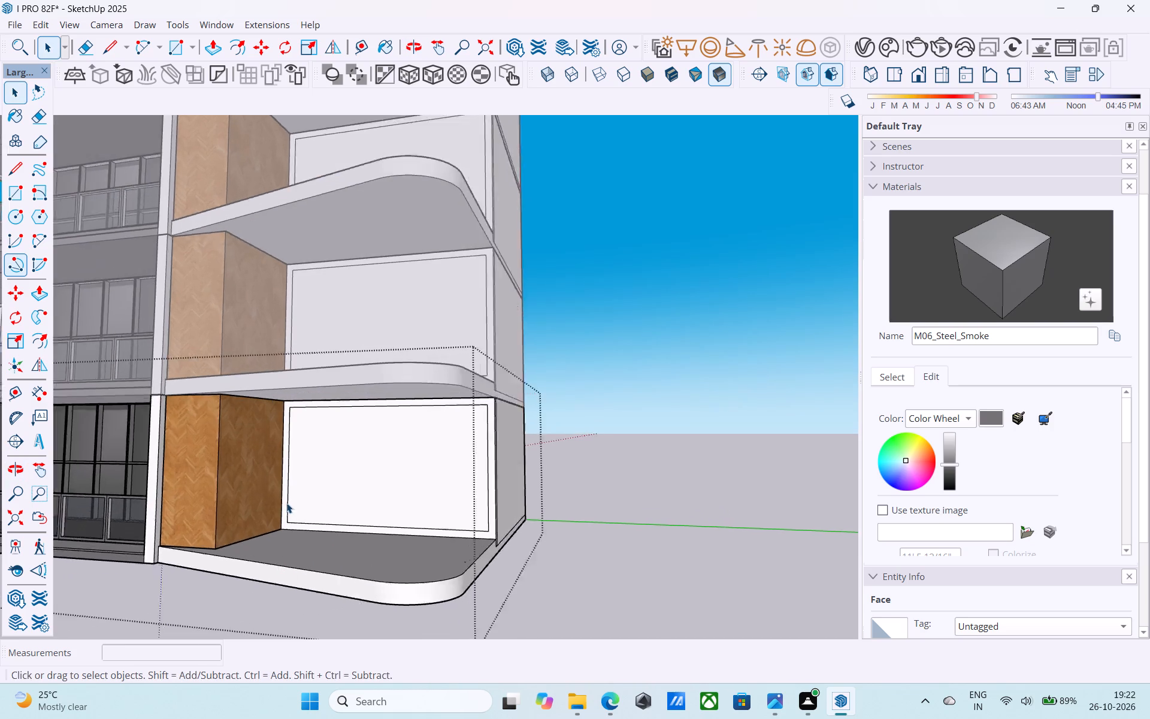
pyautogui.scroll(6, 286, 503)
pyautogui.click(288, 508)
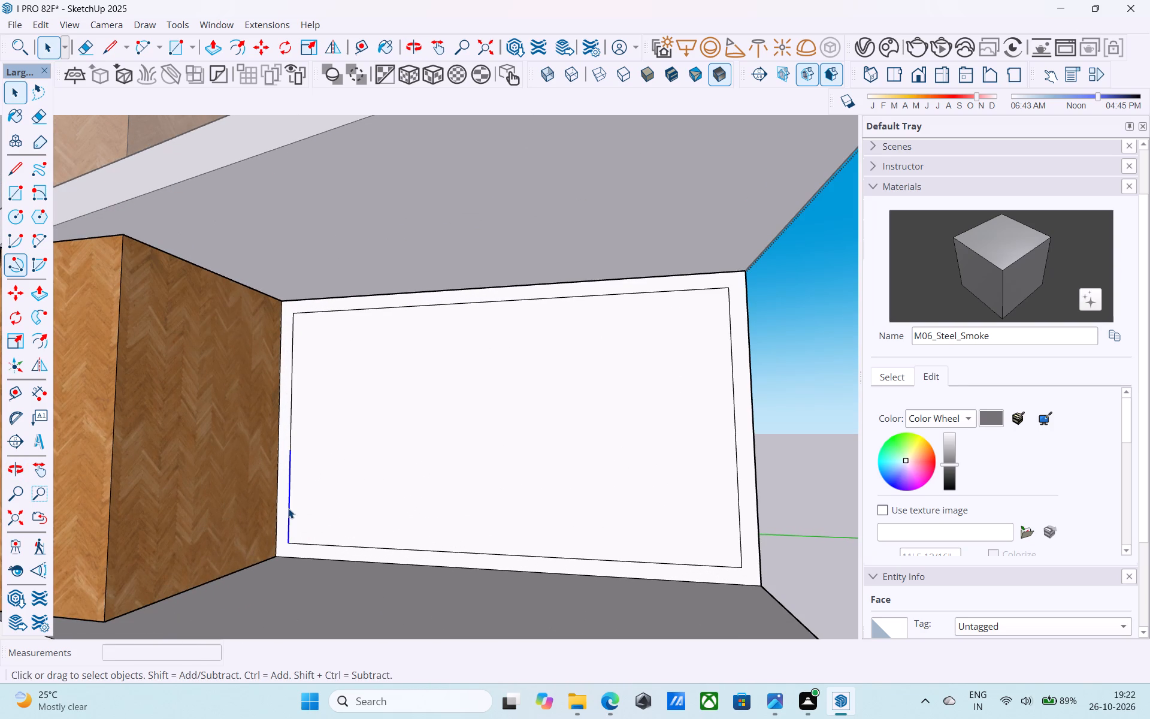
pyautogui.keyDown('shift'); pyautogui.click(290, 436); pyautogui.keyUp('shift')
pyautogui.press('e')
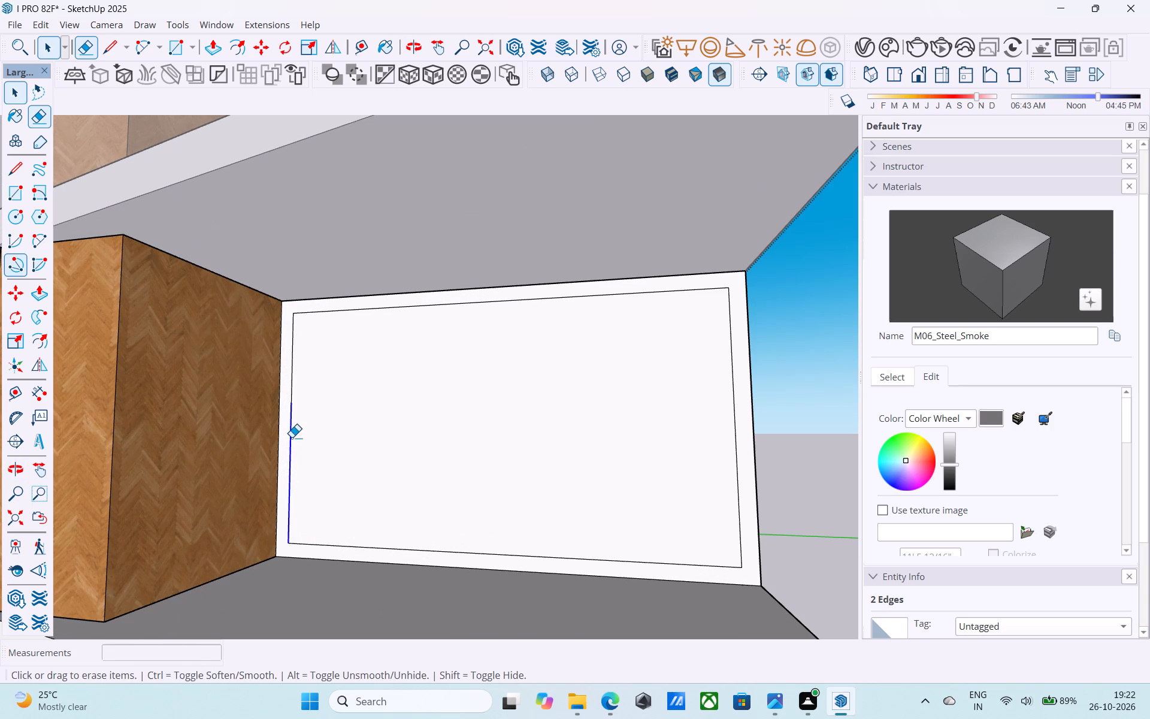
pyautogui.click(292, 437)
pyautogui.click(290, 403)
pyautogui.click(289, 461)
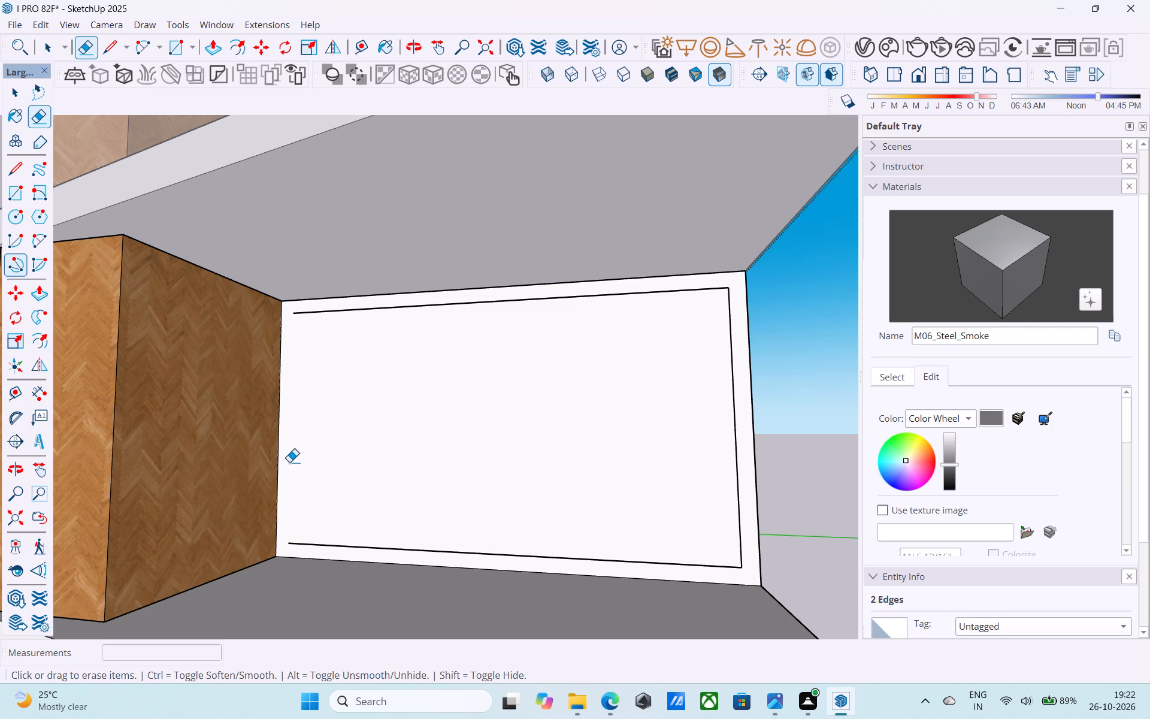
# Draw one continuous vertical line closing the inset border between its two open corners beside the wood panel.
pyautogui.press('space')
pyautogui.press('l')
pyautogui.click(295, 316)
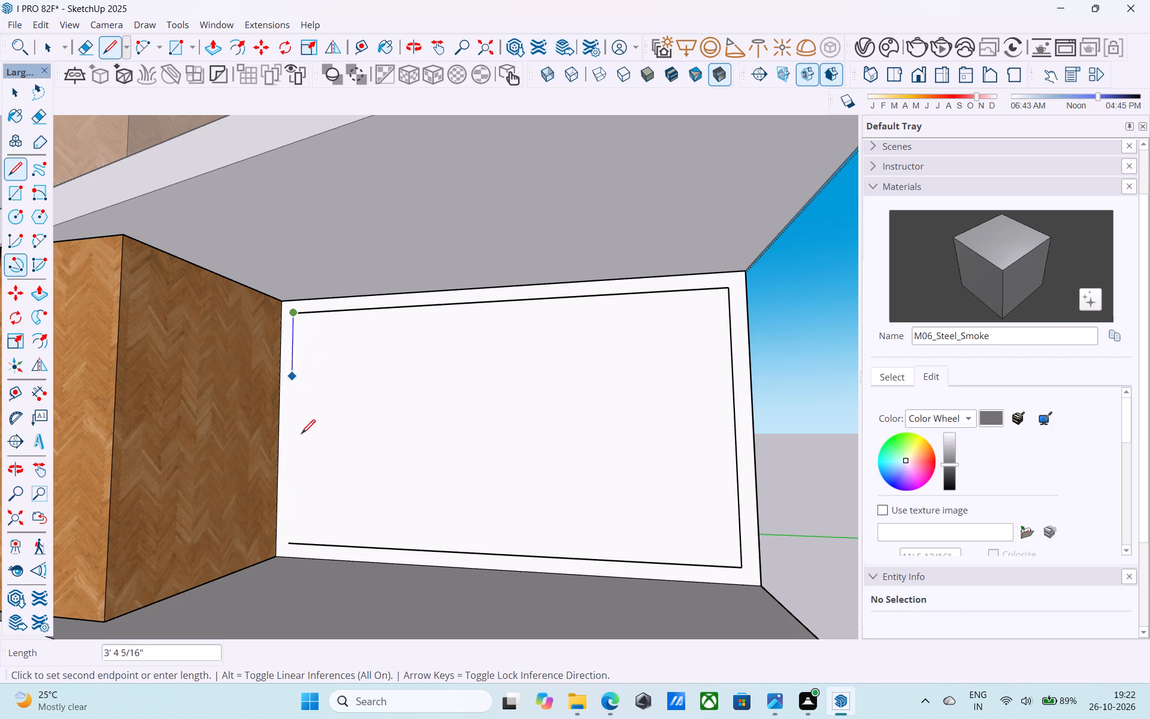
pyautogui.click(288, 541)
pyautogui.press('space')
# Copy the new vertical edge 15' onto the border's opposite side, divided by 3 to make three equal panels.
pyautogui.scroll(-8, 280, 527)
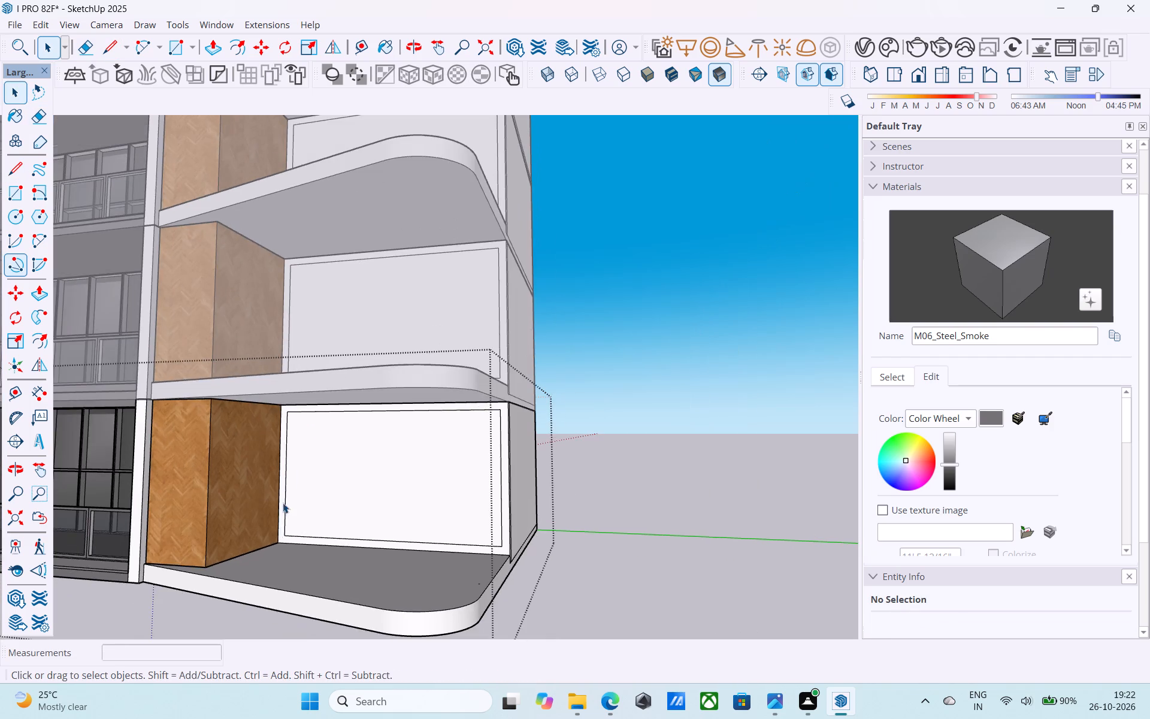
pyautogui.scroll(3, 283, 503)
pyautogui.click(286, 506)
pyautogui.press('m')
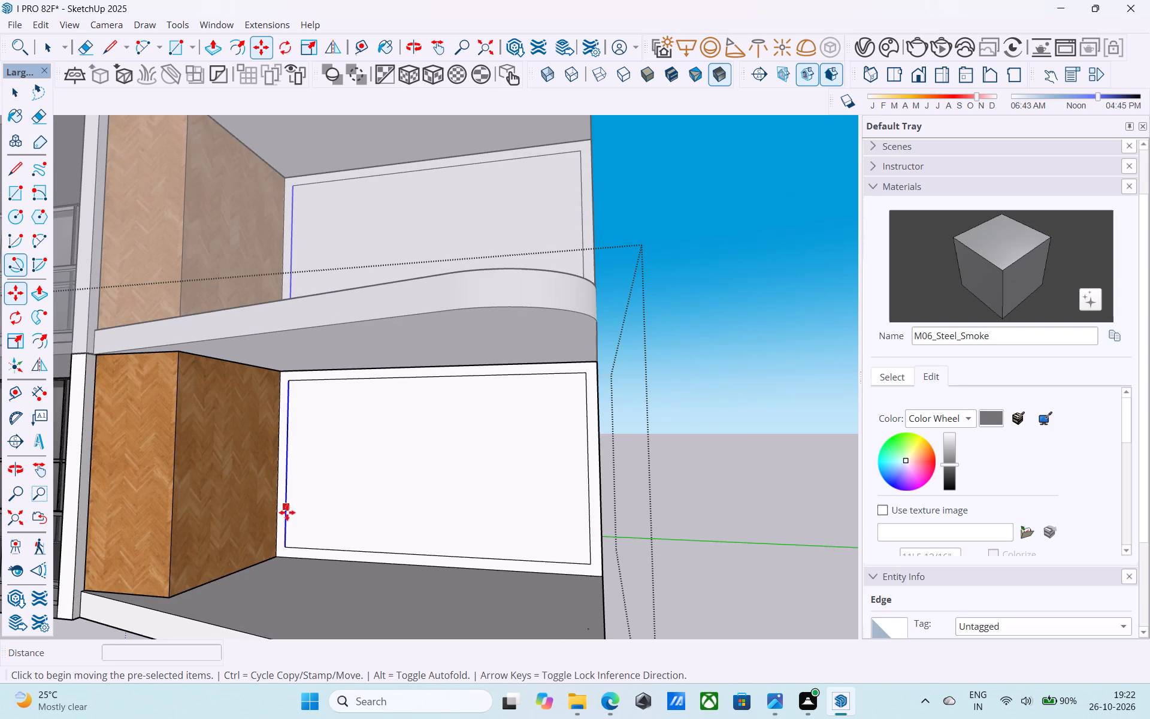
pyautogui.click(289, 546)
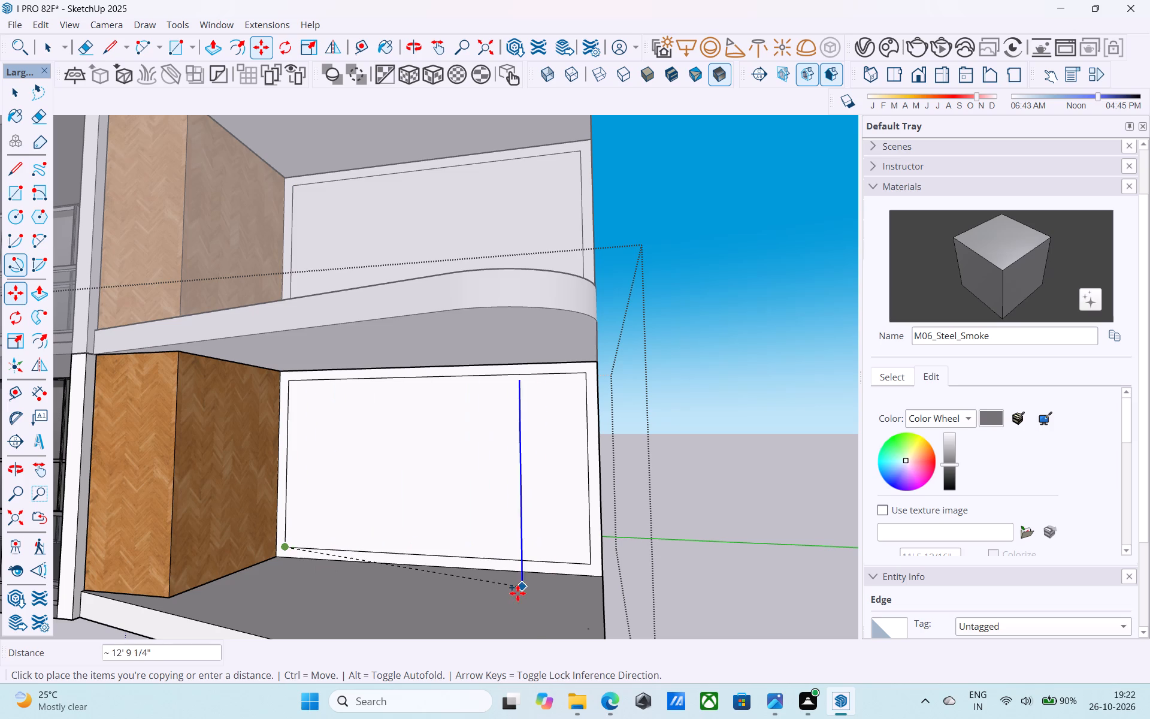
pyautogui.moveTo(607, 556); pyautogui.dragTo(585, 552, button='middle')
pyautogui.scroll(11, 561, 567)
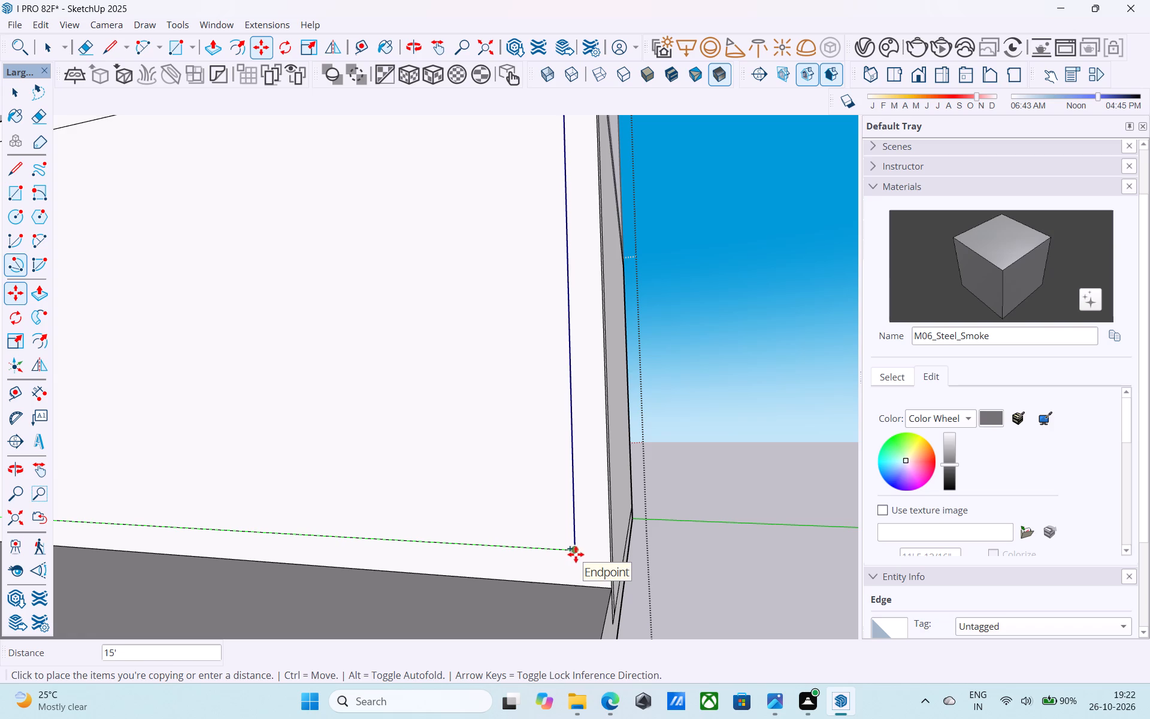
pyautogui.click(573, 551)
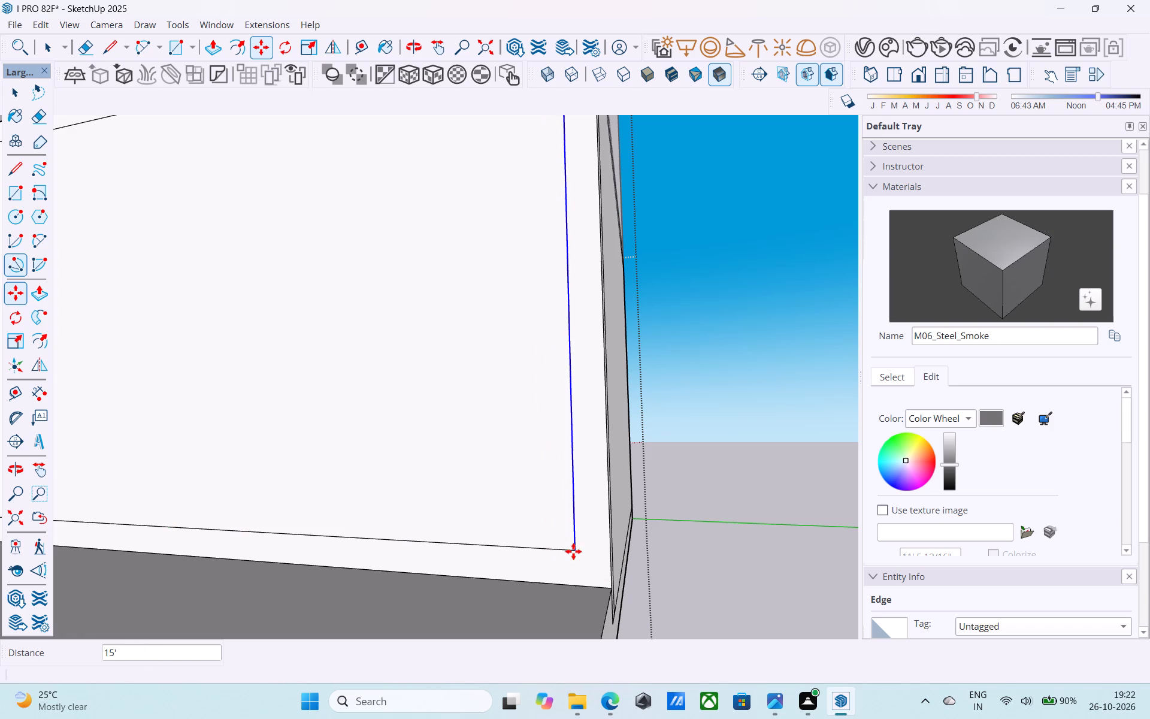
pyautogui.press('/')
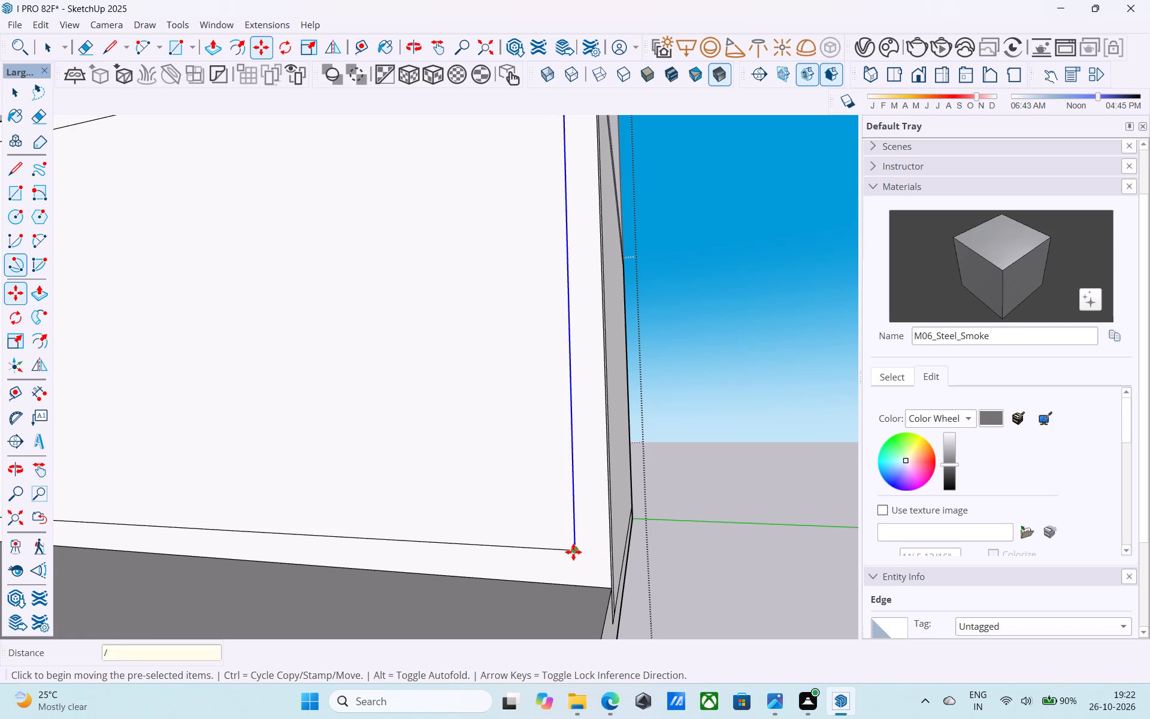
pyautogui.press('3')
pyautogui.press('Return')
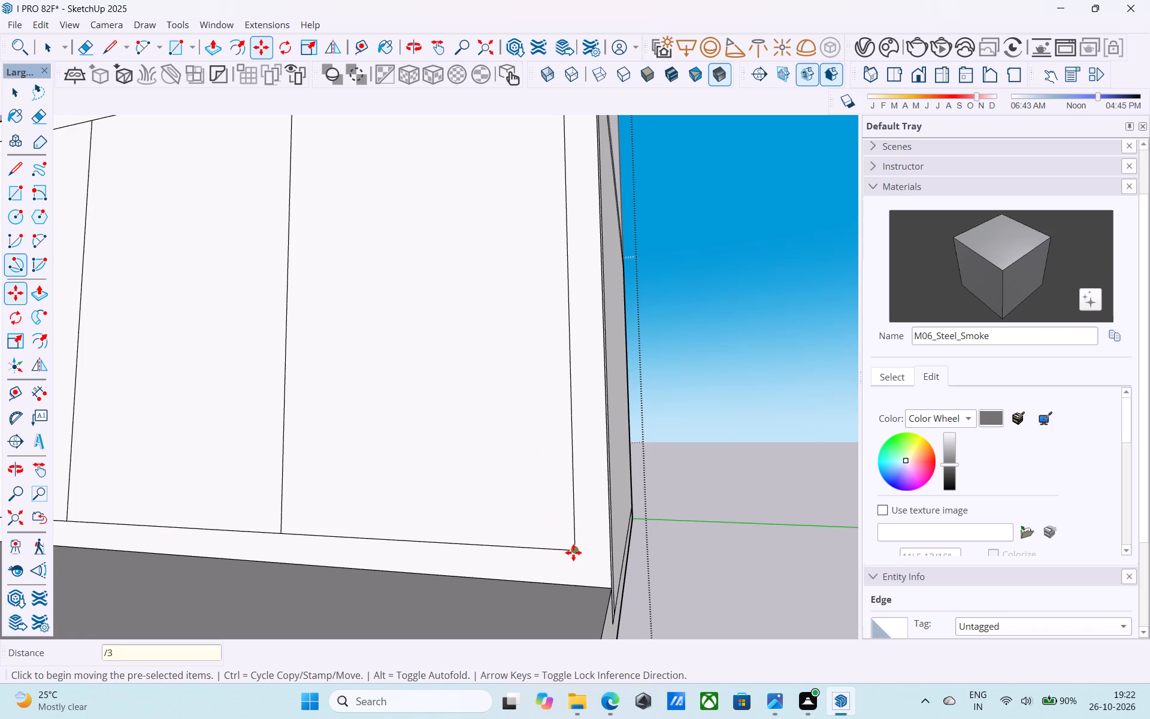
# Offset the outline of the back-wall panel nearest the wood panel inward by 1".
pyautogui.scroll(-12, 653, 534)
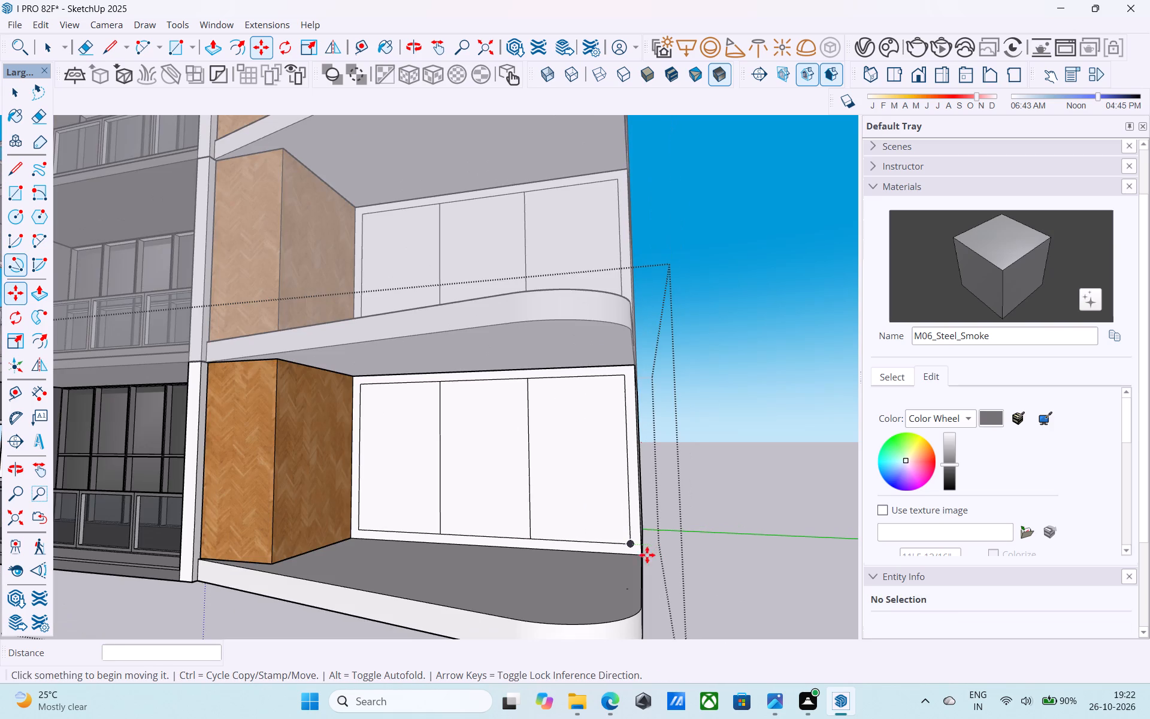
pyautogui.scroll(-4, 324, 513)
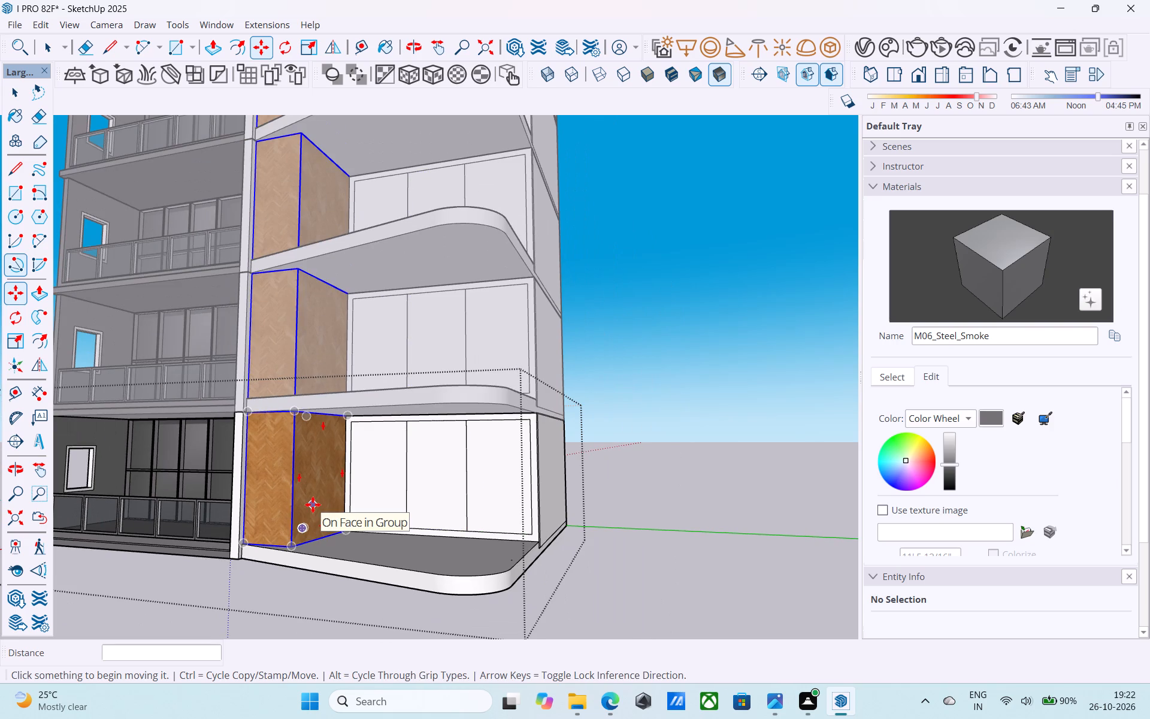
pyautogui.press('space')
pyautogui.scroll(5, 403, 470)
pyautogui.click(391, 467)
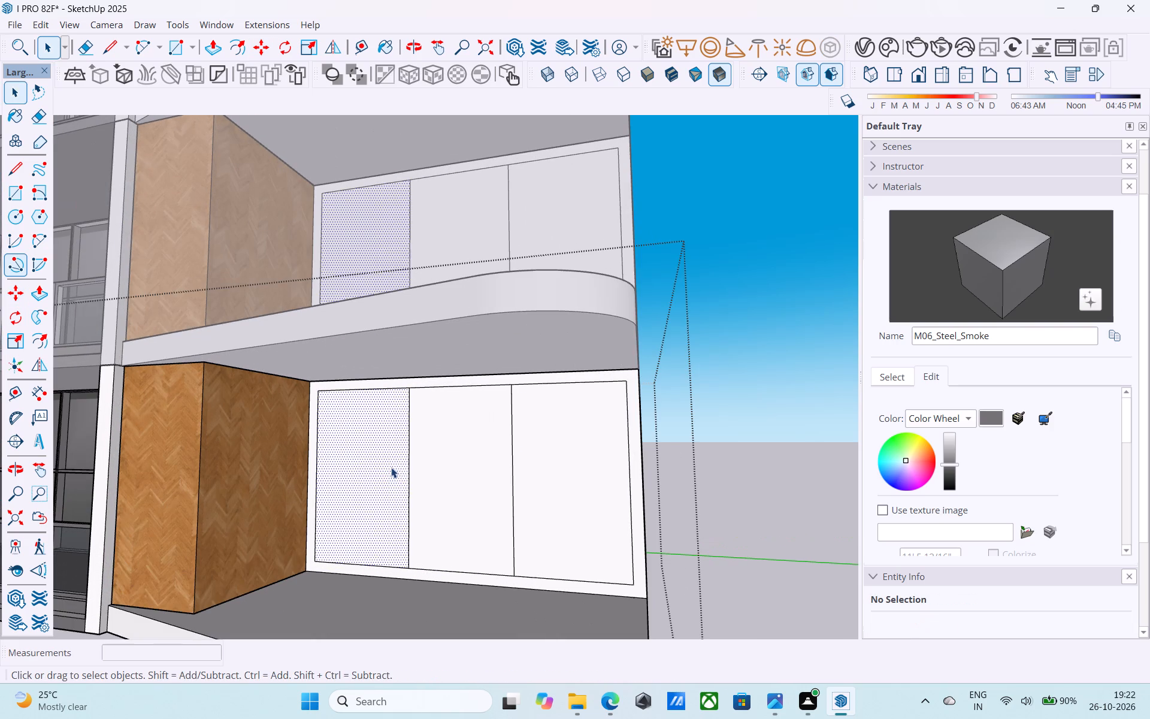
pyautogui.keyDown('shift'); pyautogui.moveTo(407, 467); pyautogui.dragTo(368, 467, button='middle'); pyautogui.keyUp('shift')
pyautogui.scroll(1, 368, 468)
pyautogui.press('f')
pyautogui.scroll(3, 368, 469)
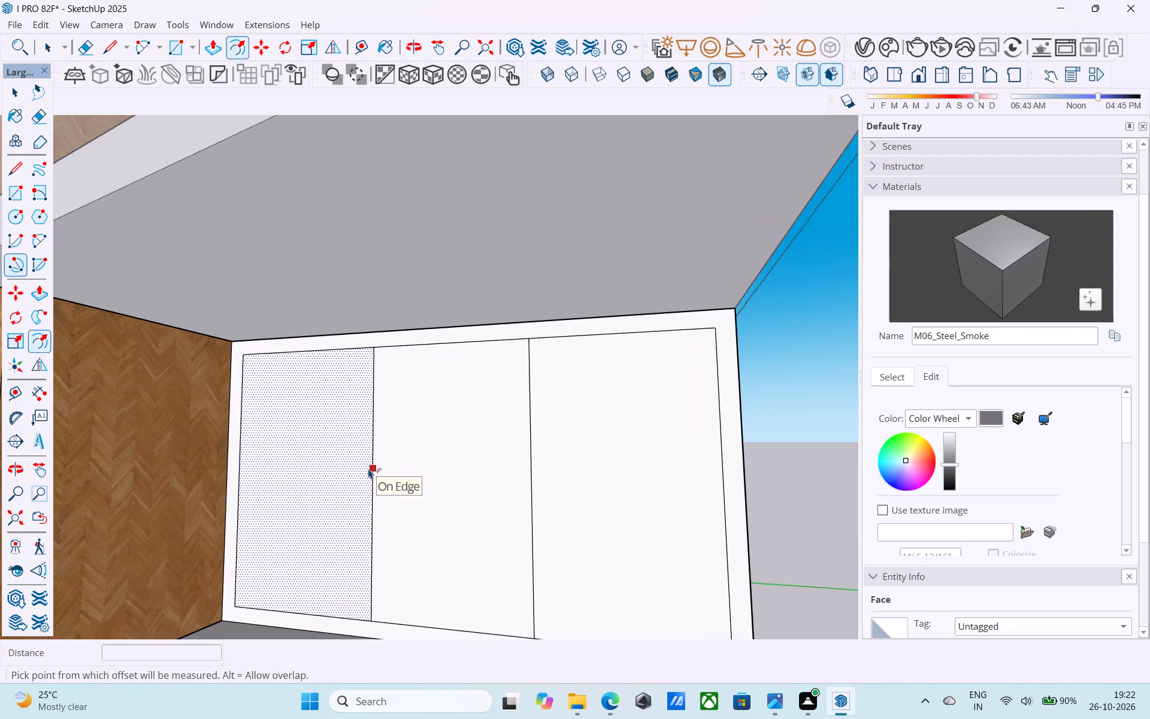
pyautogui.click(368, 469)
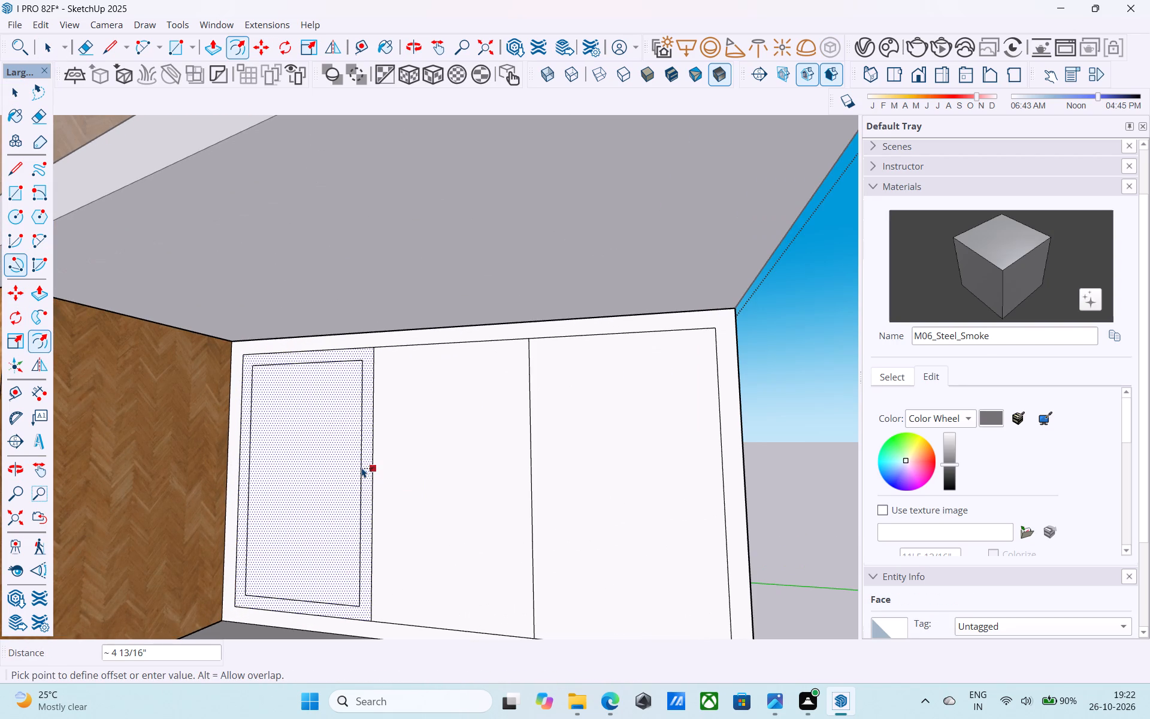
pyautogui.write('1"')
pyautogui.press('Return')
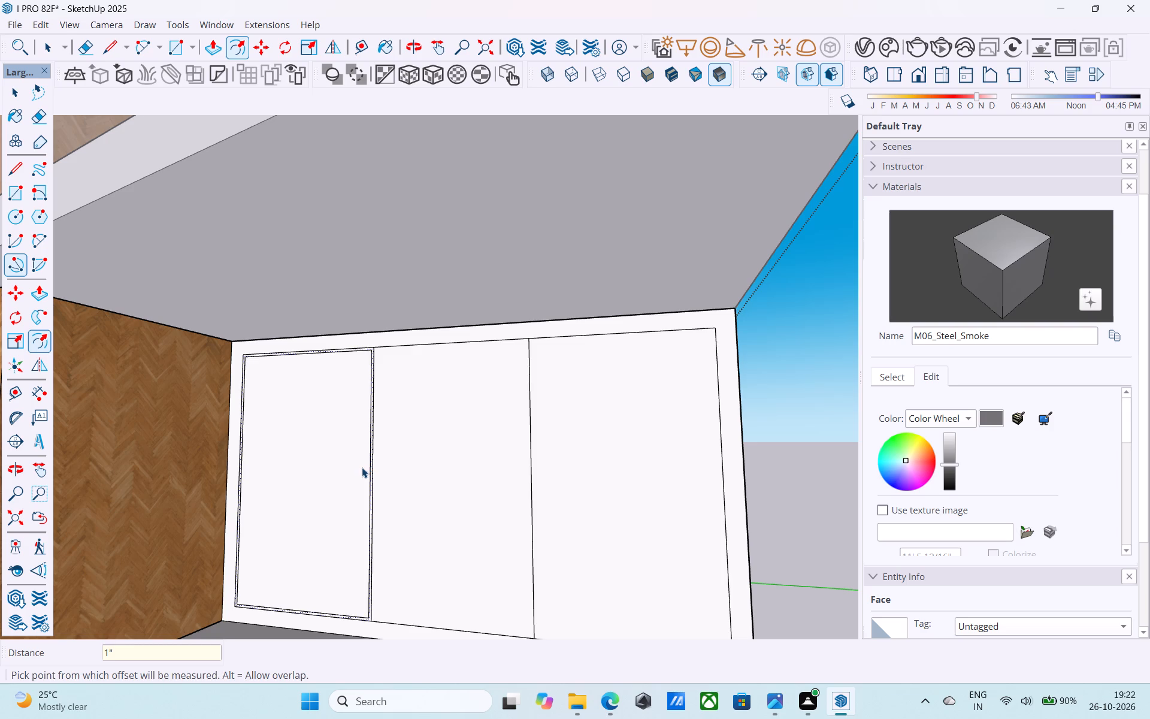
# Offset the outlines of the middle panel and the panel farthest from the wood inward by 1" each.
pyautogui.press('space')
pyautogui.click(464, 481)
pyautogui.press('f')
pyautogui.click(464, 480)
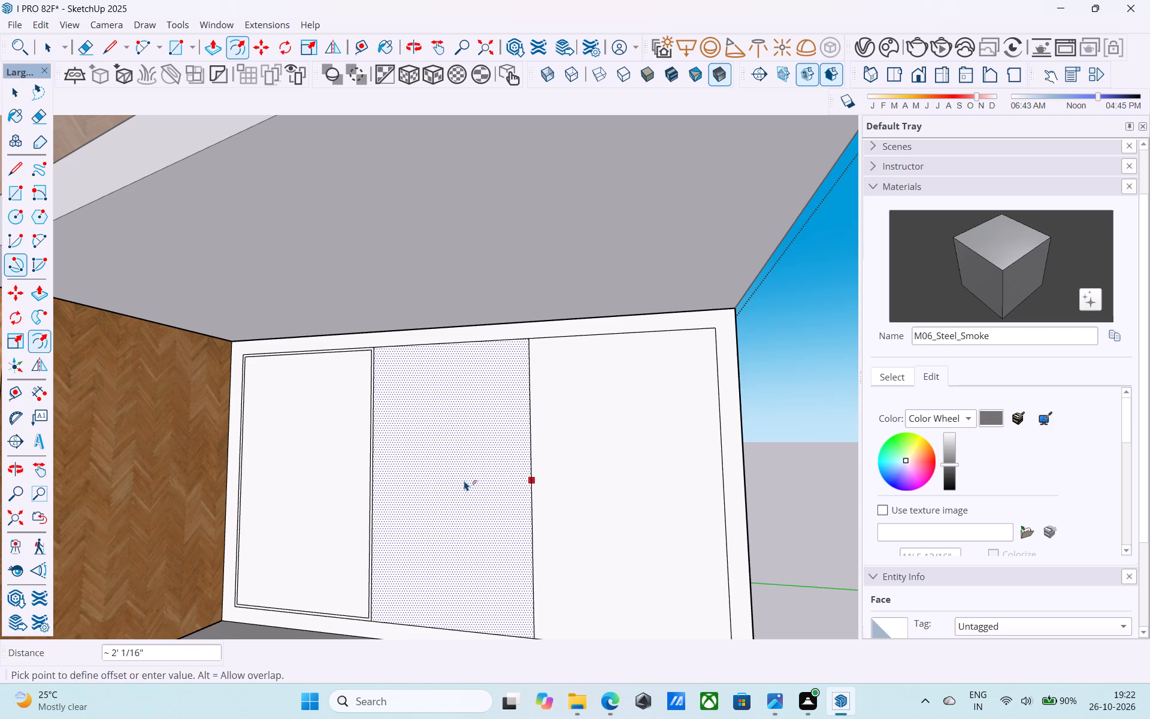
pyautogui.write('1"')
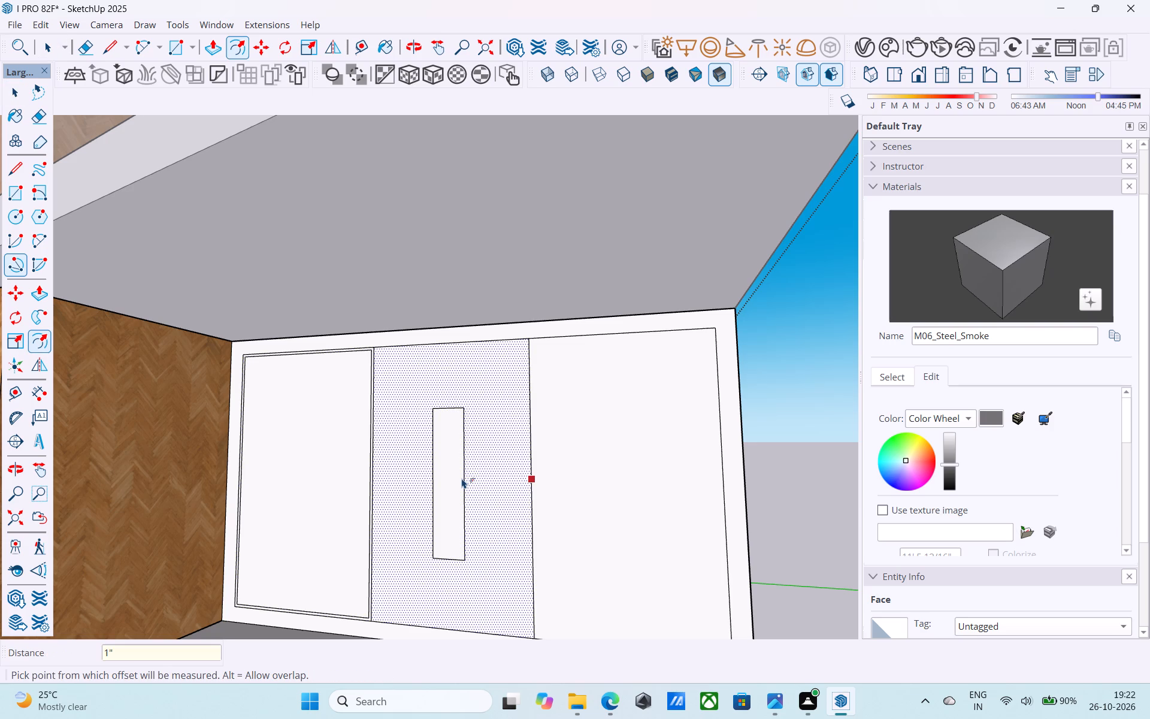
pyautogui.press('Return')
pyautogui.press('space')
pyautogui.scroll(1, 462, 478)
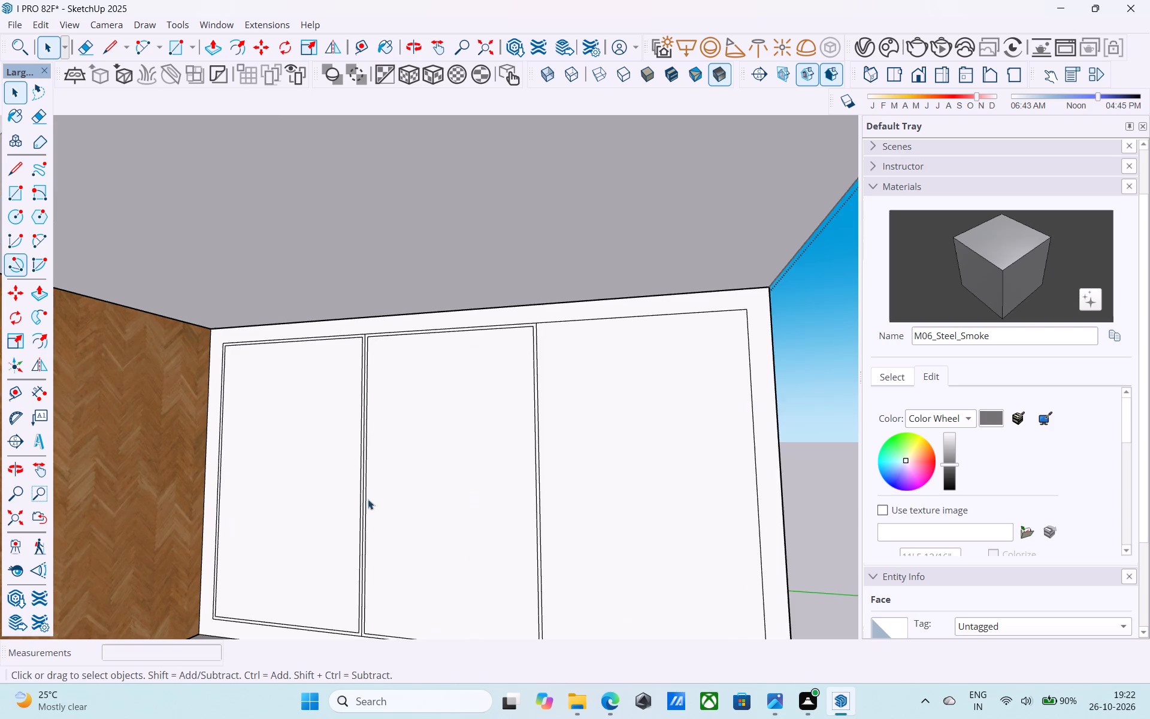
pyautogui.scroll(-5, 321, 516)
pyautogui.click(471, 526)
pyautogui.scroll(2, 471, 525)
pyautogui.press('f')
pyautogui.click(471, 525)
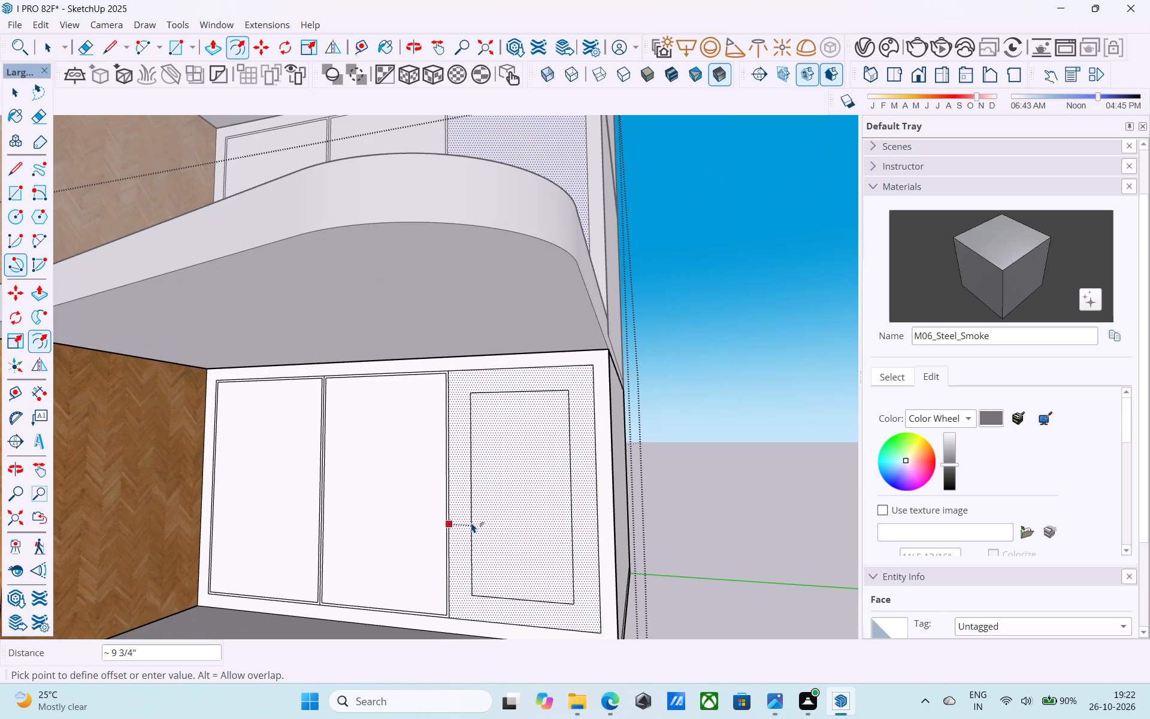
pyautogui.write('1"')
pyautogui.press('Return')
pyautogui.press('space')
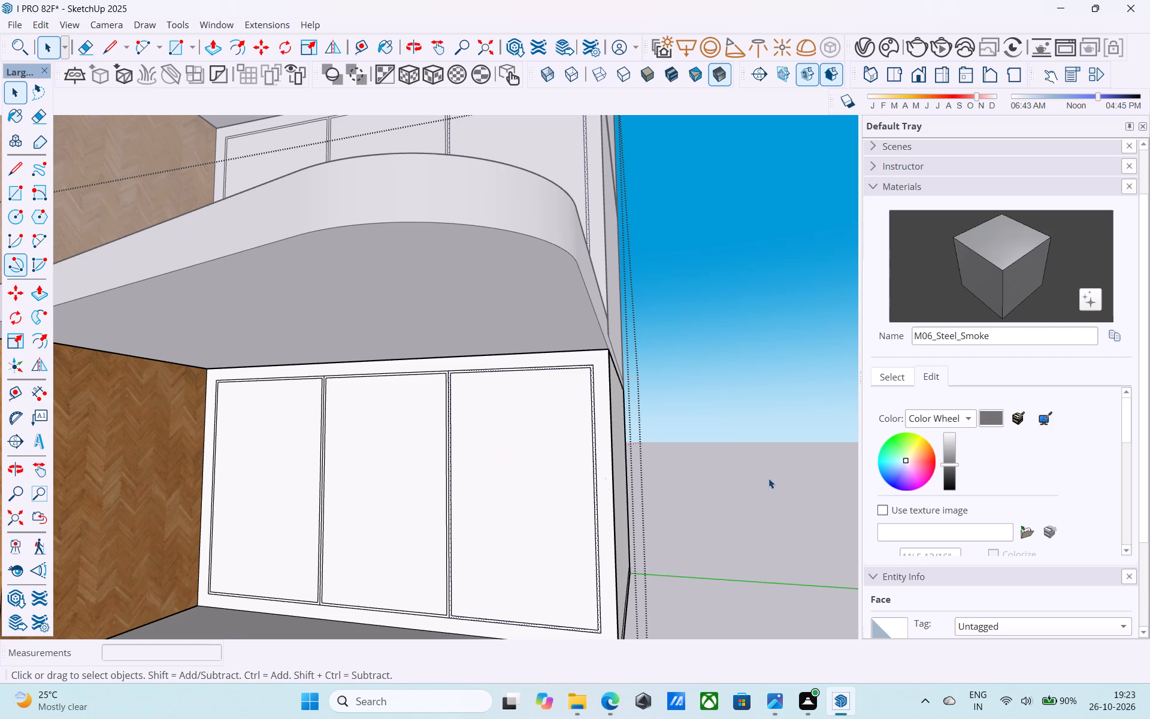
# Paint the narrow 1" frames around all three back-wall panels with M06_Steel_Smoke.
pyautogui.click(991, 268)
pyautogui.moveTo(488, 394); pyautogui.dragTo(697, 394, button='middle')
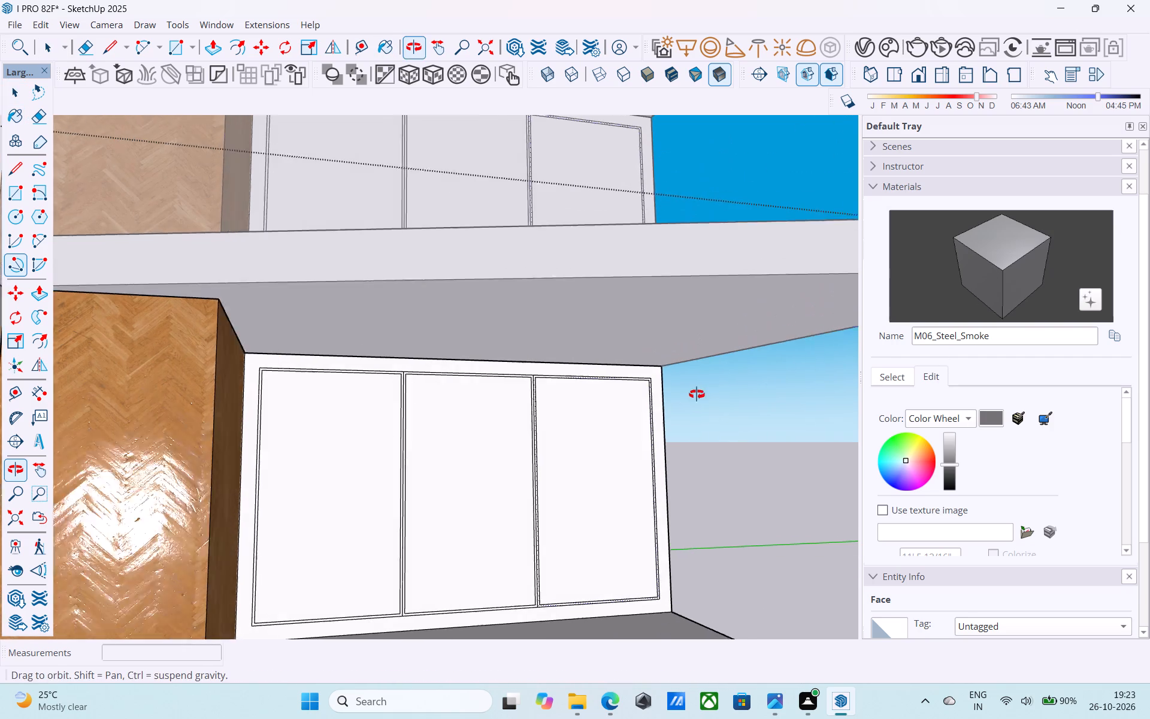
pyautogui.moveTo(697, 394); pyautogui.dragTo(695, 394, button='middle')
pyautogui.scroll(9, 396, 379)
pyautogui.scroll(-1, 419, 362)
pyautogui.scroll(9, 419, 362)
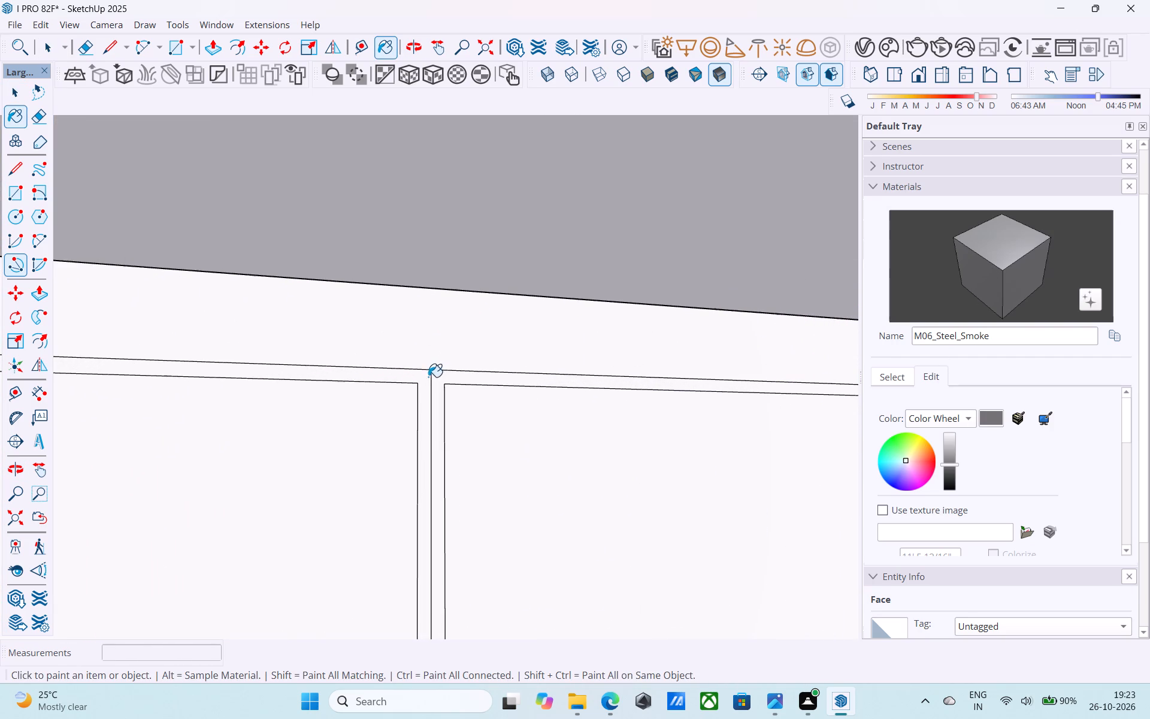
pyautogui.click(419, 380)
pyautogui.click(441, 381)
pyautogui.scroll(-15, 263, 429)
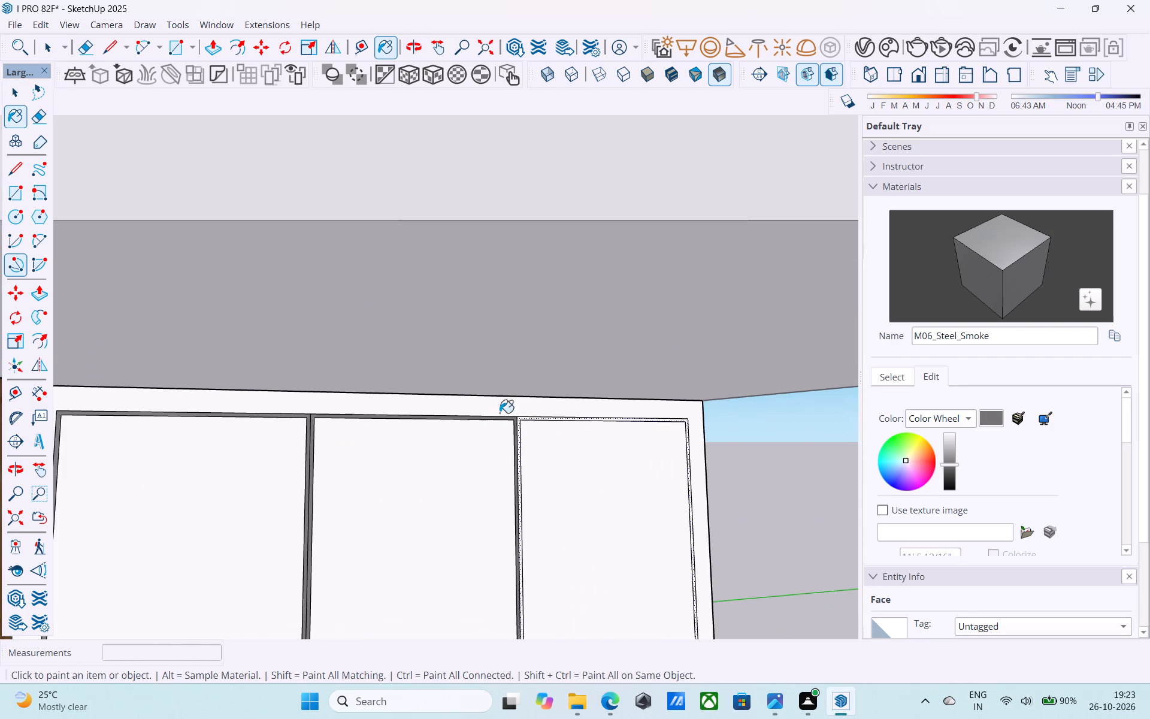
pyautogui.scroll(14, 531, 430)
pyautogui.click(515, 416)
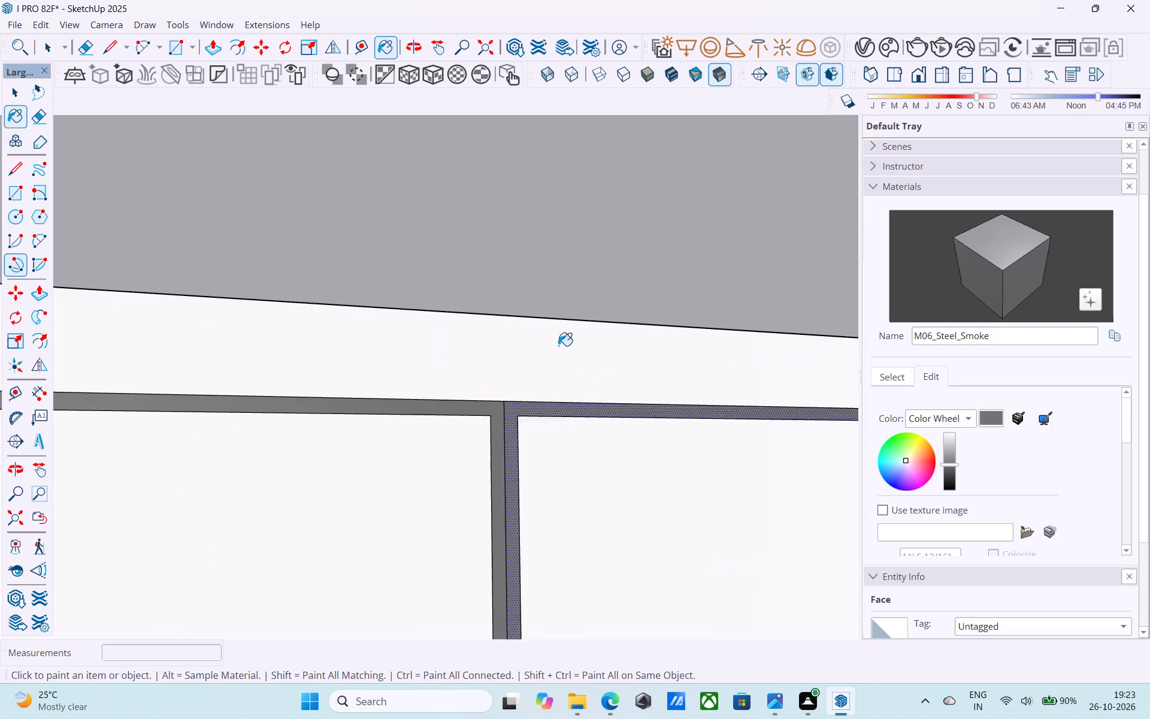
# Push the three framed back-wall panel faces inward through the wall to open the window bays, leaving the steel frames in place.
pyautogui.scroll(-13, 588, 310)
pyautogui.scroll(1, 589, 310)
pyautogui.scroll(-8, 589, 310)
pyautogui.moveTo(585, 328); pyautogui.dragTo(547, 364, button='middle')
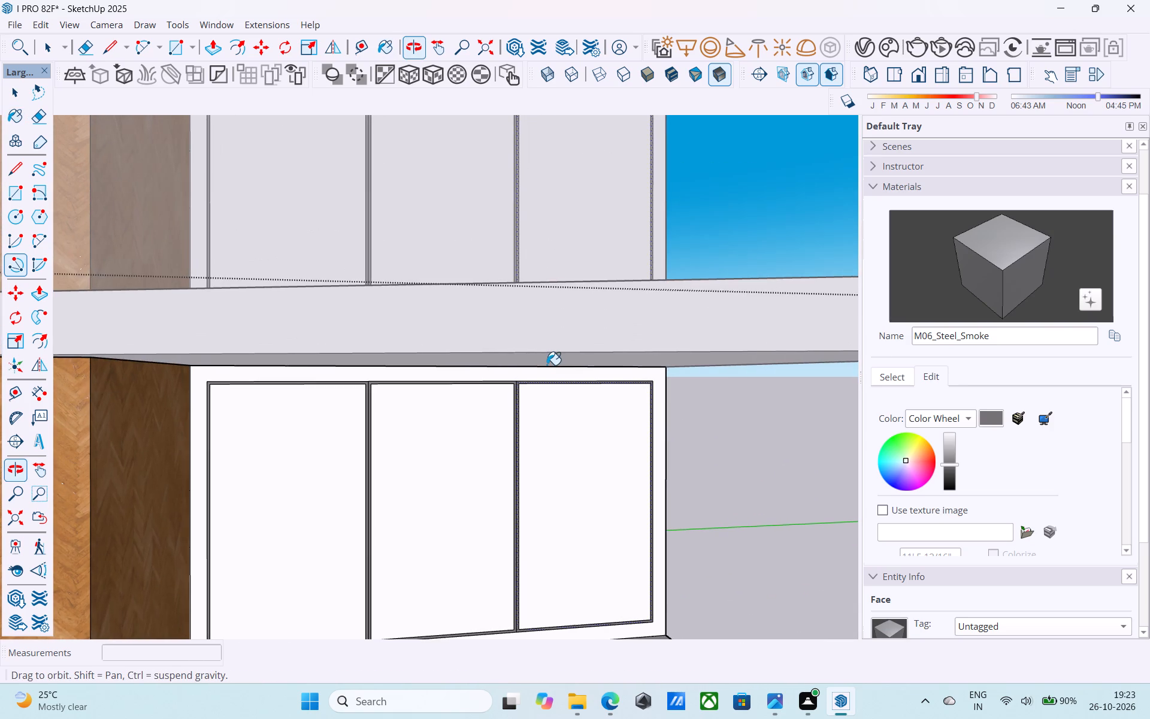
pyautogui.scroll(-11, 547, 364)
pyautogui.moveTo(541, 405); pyautogui.dragTo(491, 412, button='middle')
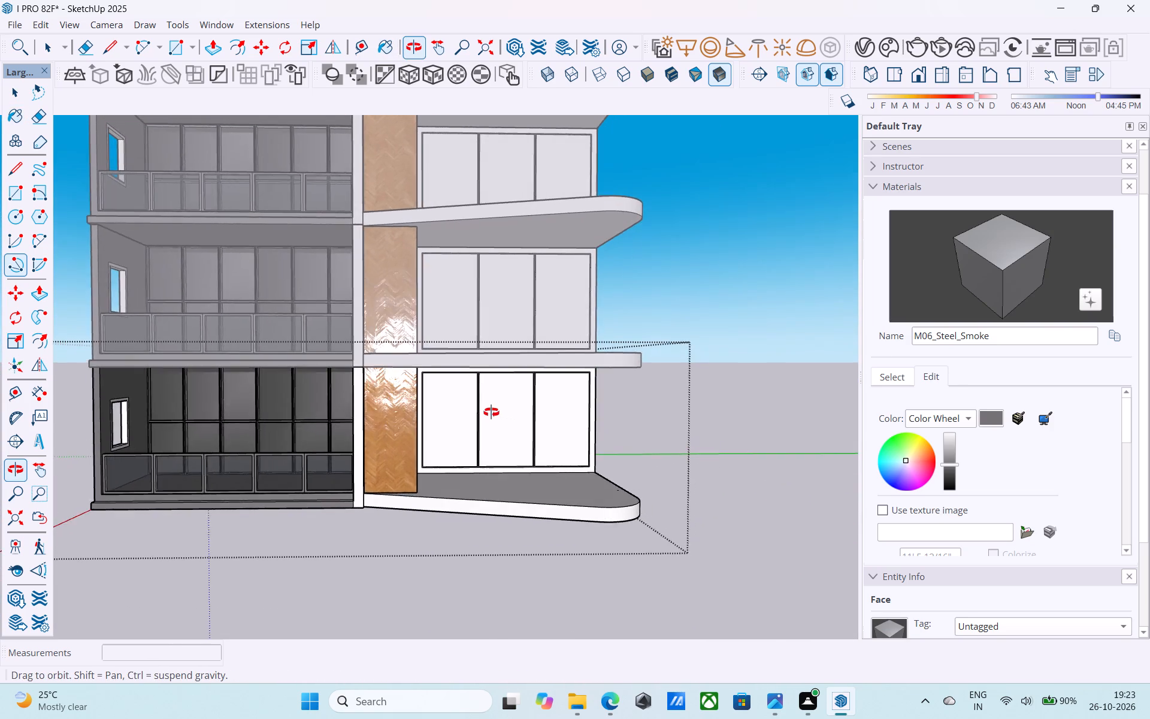
pyautogui.moveTo(491, 412); pyautogui.dragTo(451, 407, button='middle')
pyautogui.scroll(6, 349, 424)
pyautogui.moveTo(605, 387); pyautogui.dragTo(562, 389, button='middle')
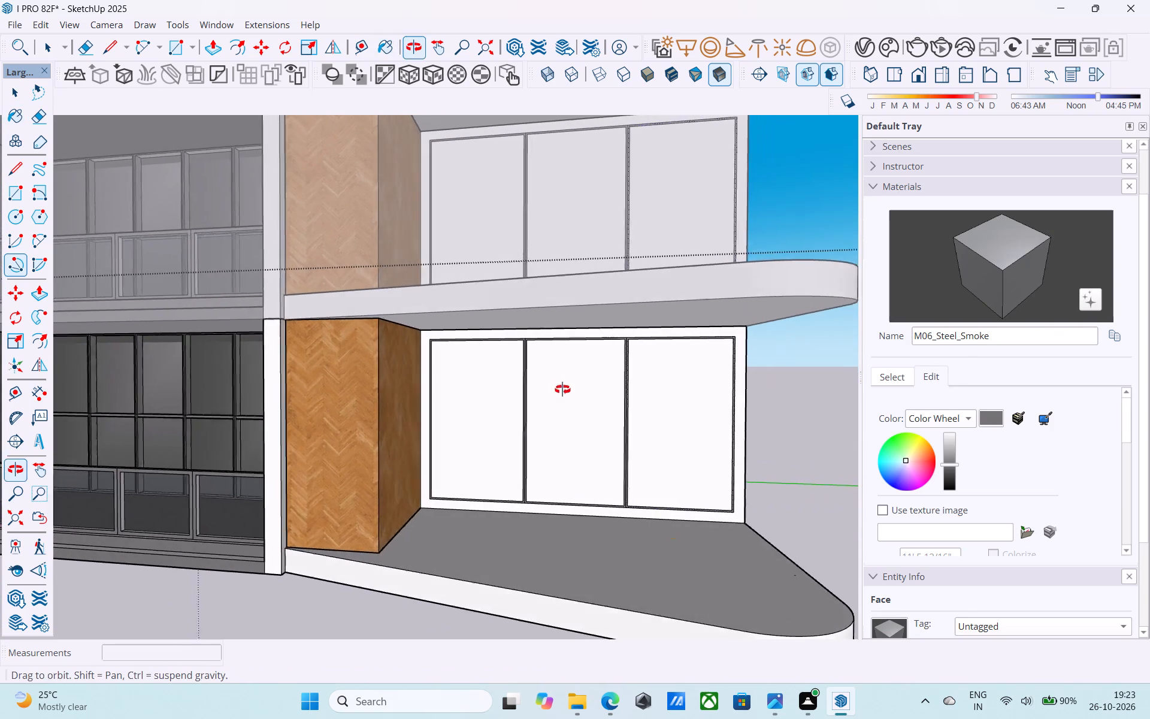
pyautogui.moveTo(562, 389); pyautogui.dragTo(558, 384, button='middle')
pyautogui.scroll(7, 546, 388)
pyautogui.press('space')
pyautogui.click(453, 423)
pyautogui.scroll(4, 442, 424)
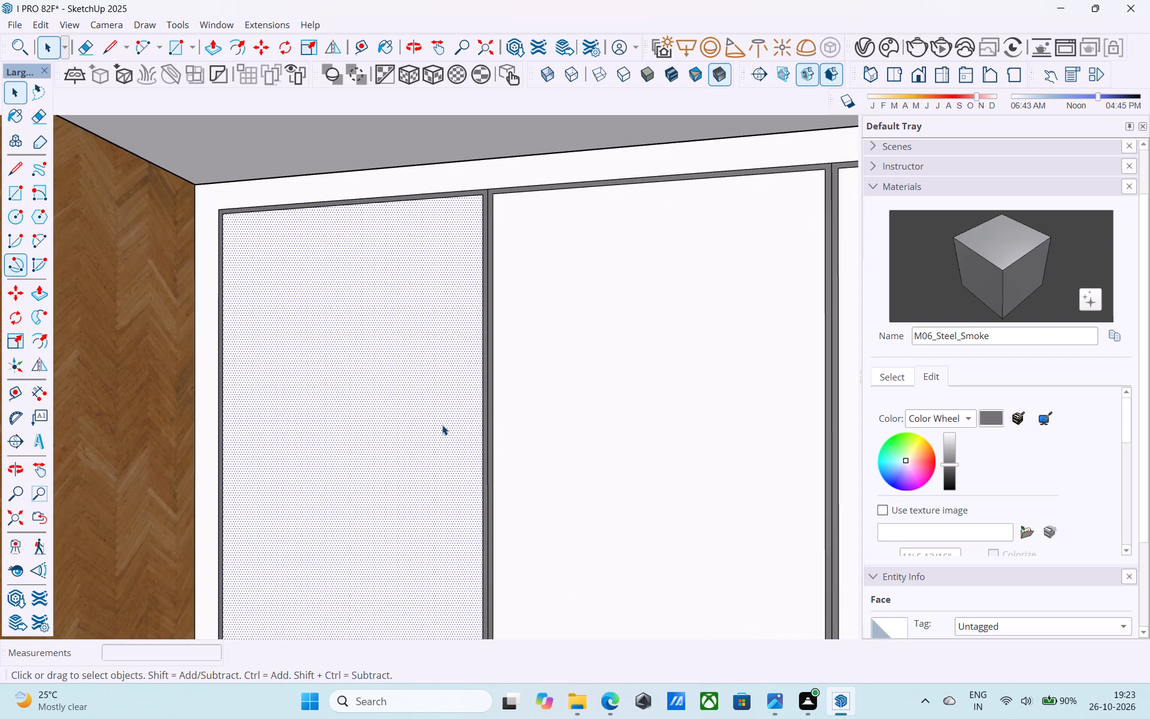
pyautogui.press('p')
pyautogui.click(438, 431)
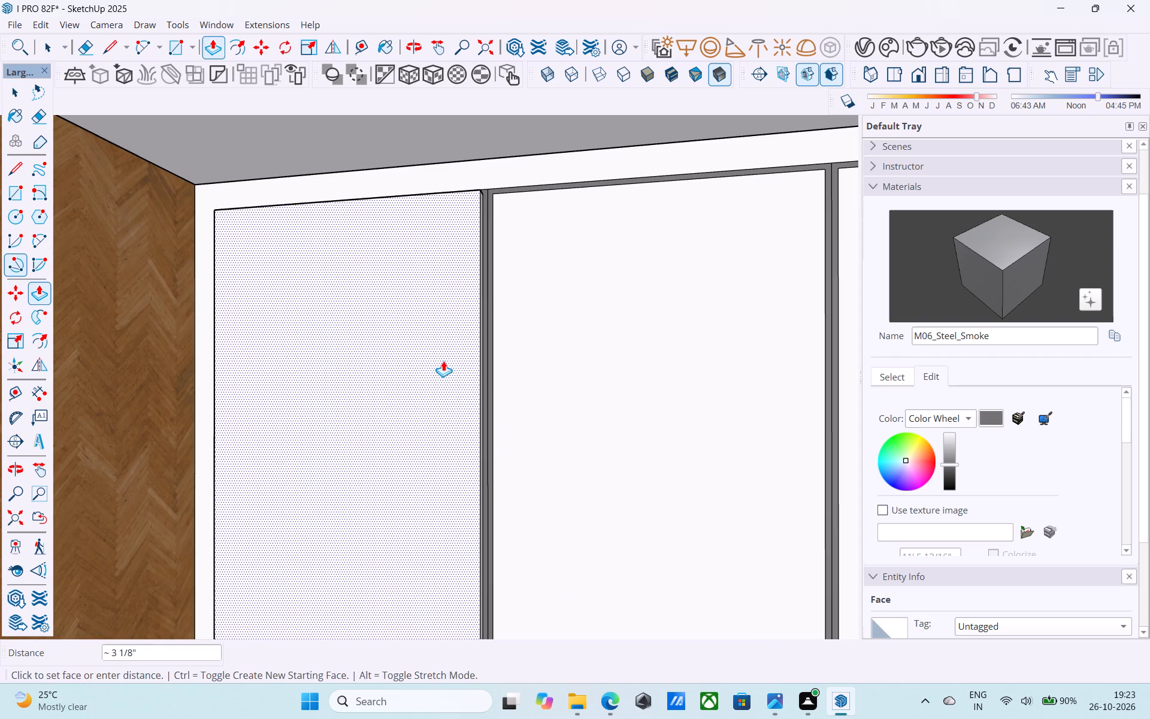
pyautogui.click(454, 395)
pyautogui.doubleClick(594, 387)
pyautogui.scroll(-4, 434, 435)
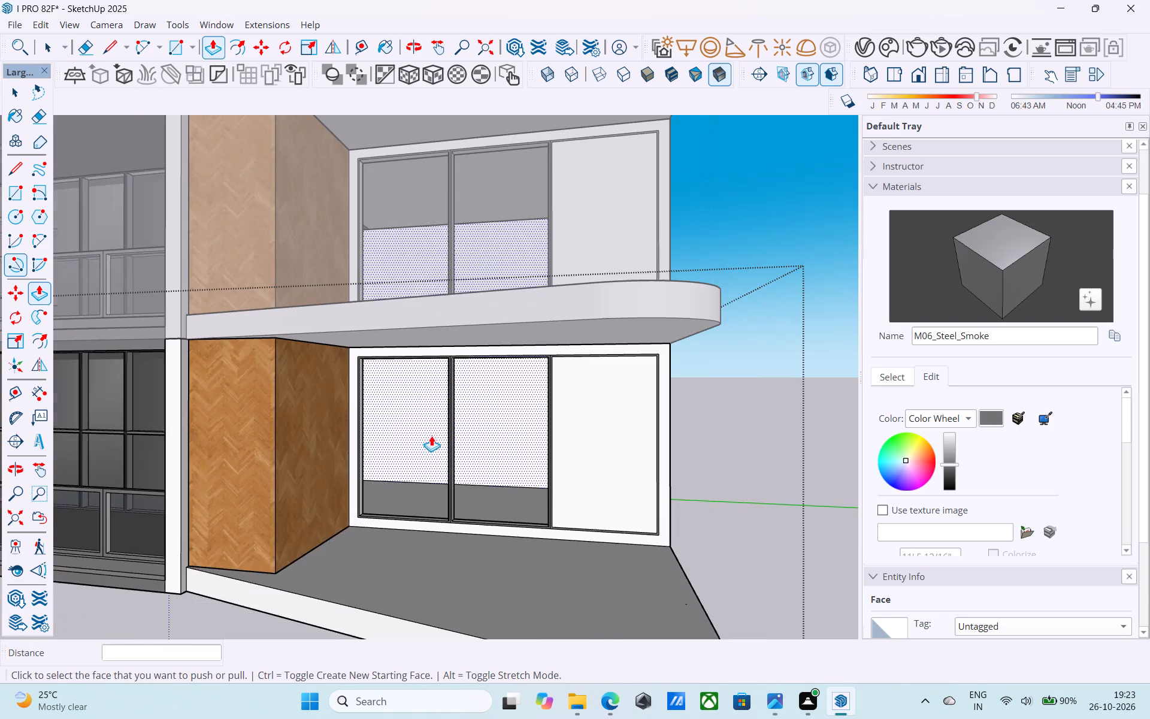
pyautogui.scroll(-2, 431, 436)
pyautogui.moveTo(556, 437); pyautogui.dragTo(500, 394, button='middle')
pyautogui.doubleClick(519, 395)
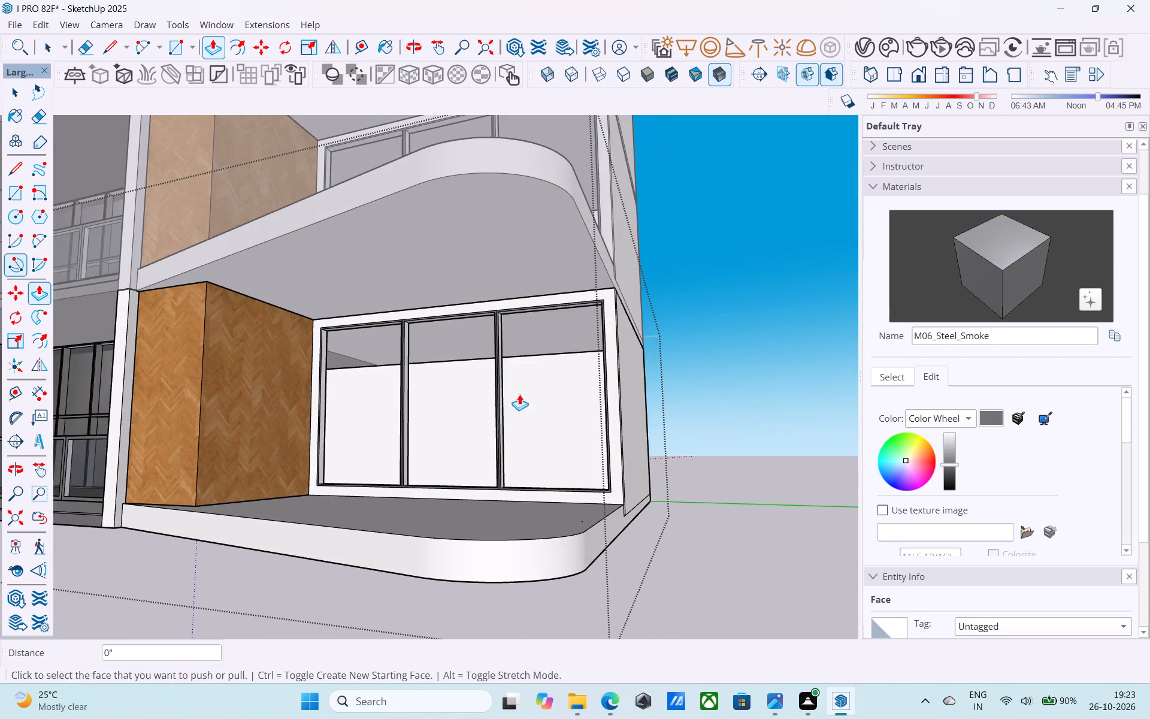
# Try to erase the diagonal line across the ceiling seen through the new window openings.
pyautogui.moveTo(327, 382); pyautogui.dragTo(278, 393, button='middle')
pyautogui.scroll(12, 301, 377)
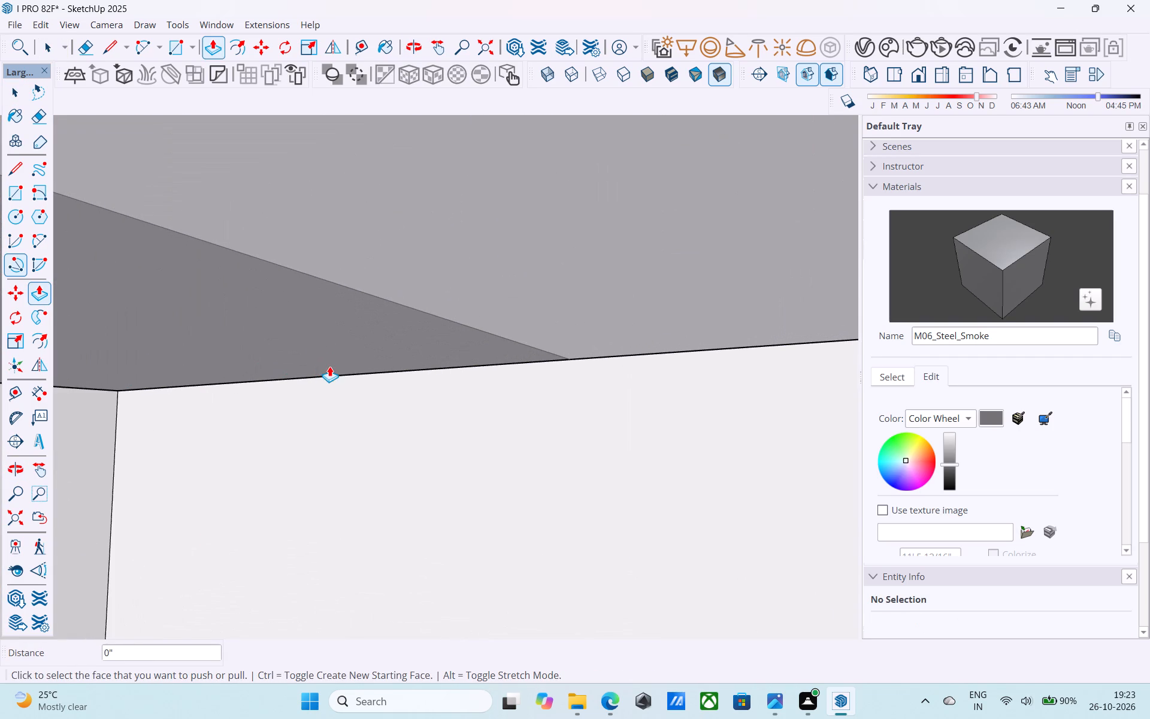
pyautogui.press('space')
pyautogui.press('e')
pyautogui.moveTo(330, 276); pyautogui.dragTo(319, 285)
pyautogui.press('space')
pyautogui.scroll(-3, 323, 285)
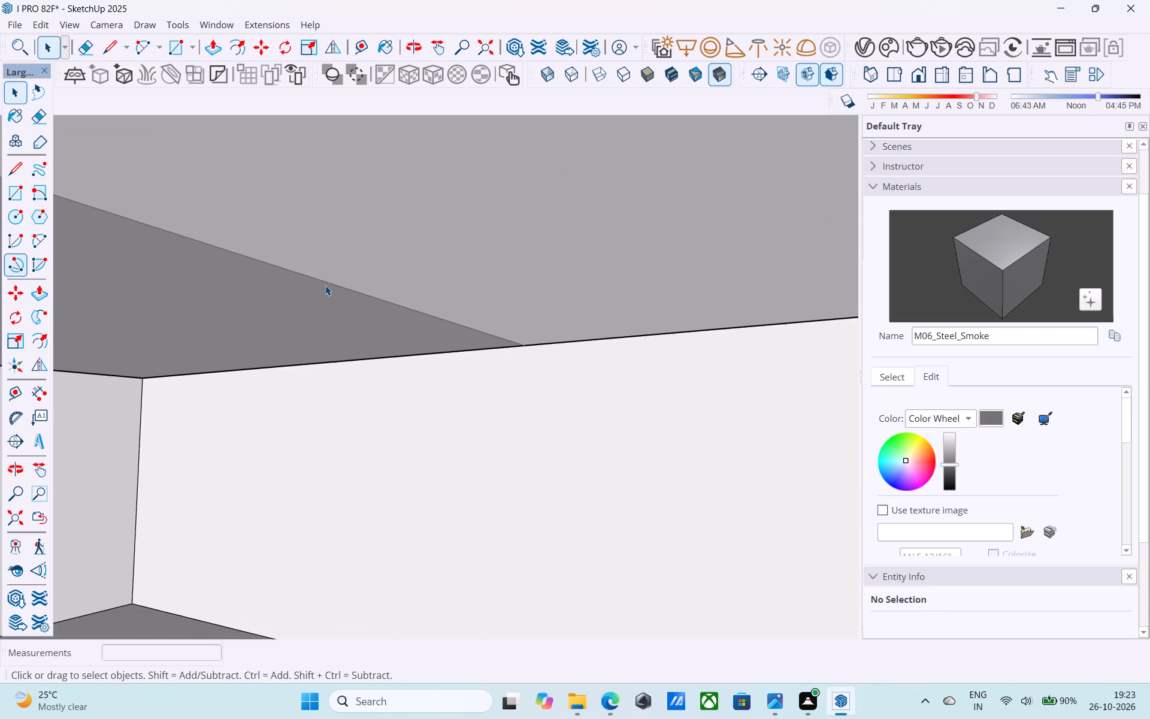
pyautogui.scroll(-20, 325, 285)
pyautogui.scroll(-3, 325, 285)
# Close the floor component and save the I PRO 82F model.
pyautogui.moveTo(363, 303); pyautogui.dragTo(459, 311, button='middle')
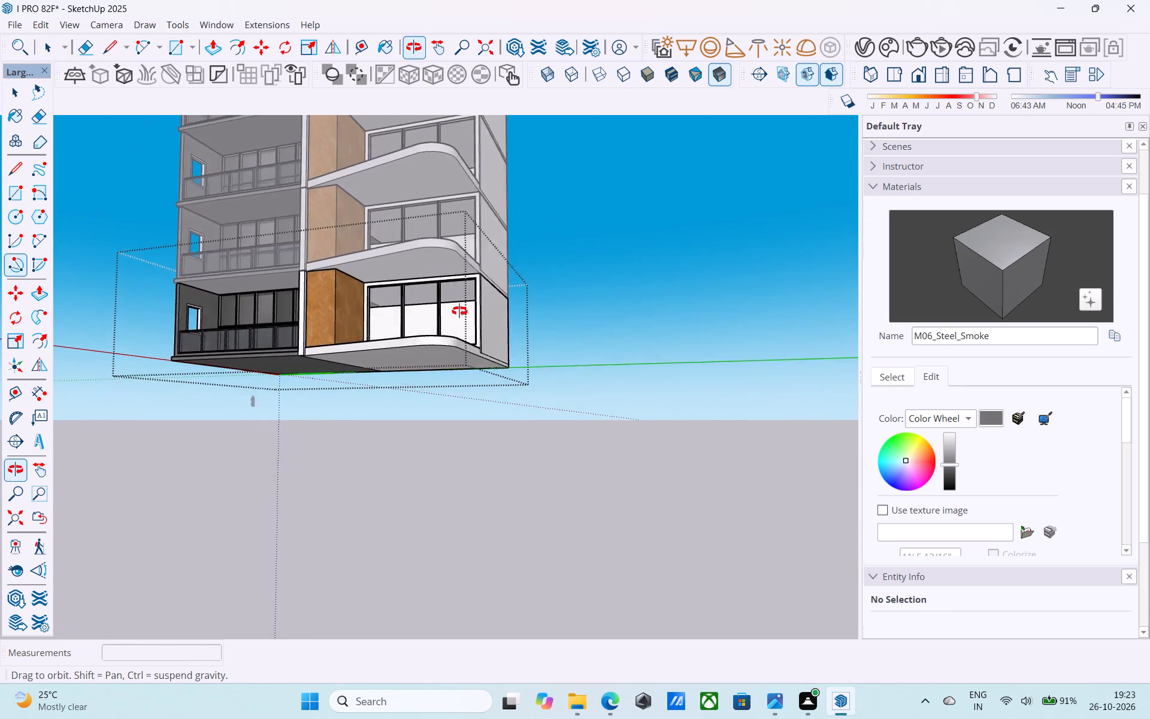
pyautogui.moveTo(459, 311); pyautogui.dragTo(680, 654, button='middle')
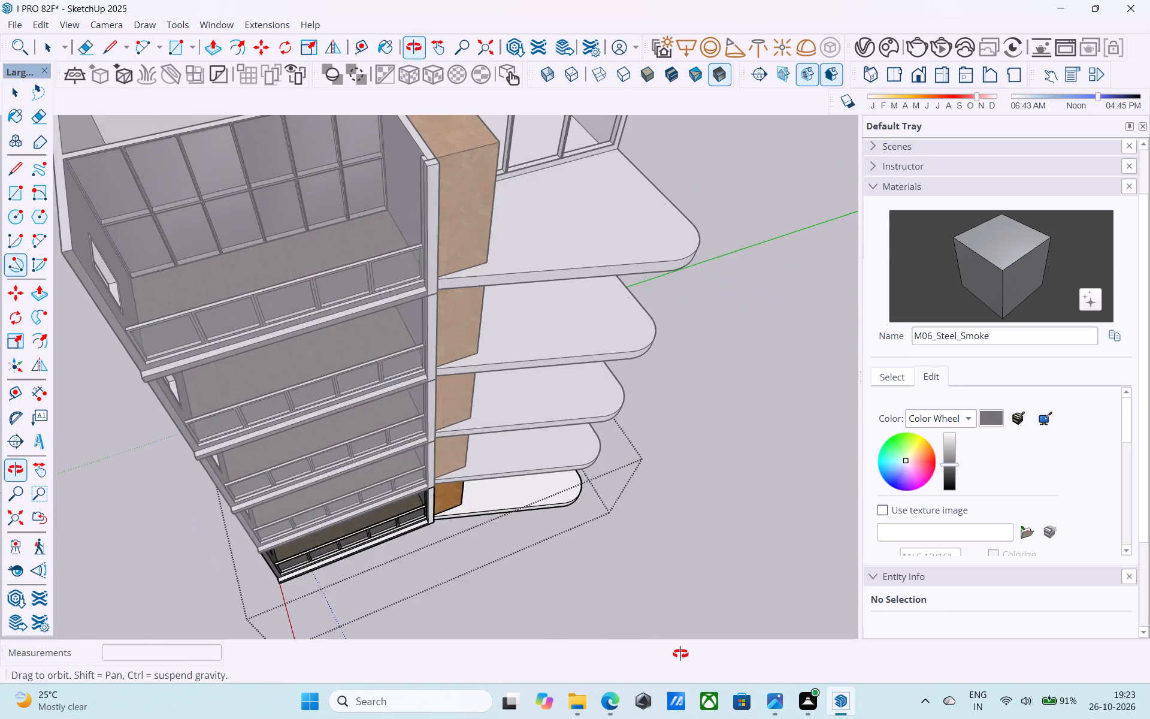
pyautogui.moveTo(680, 654); pyautogui.dragTo(615, 509, button='middle')
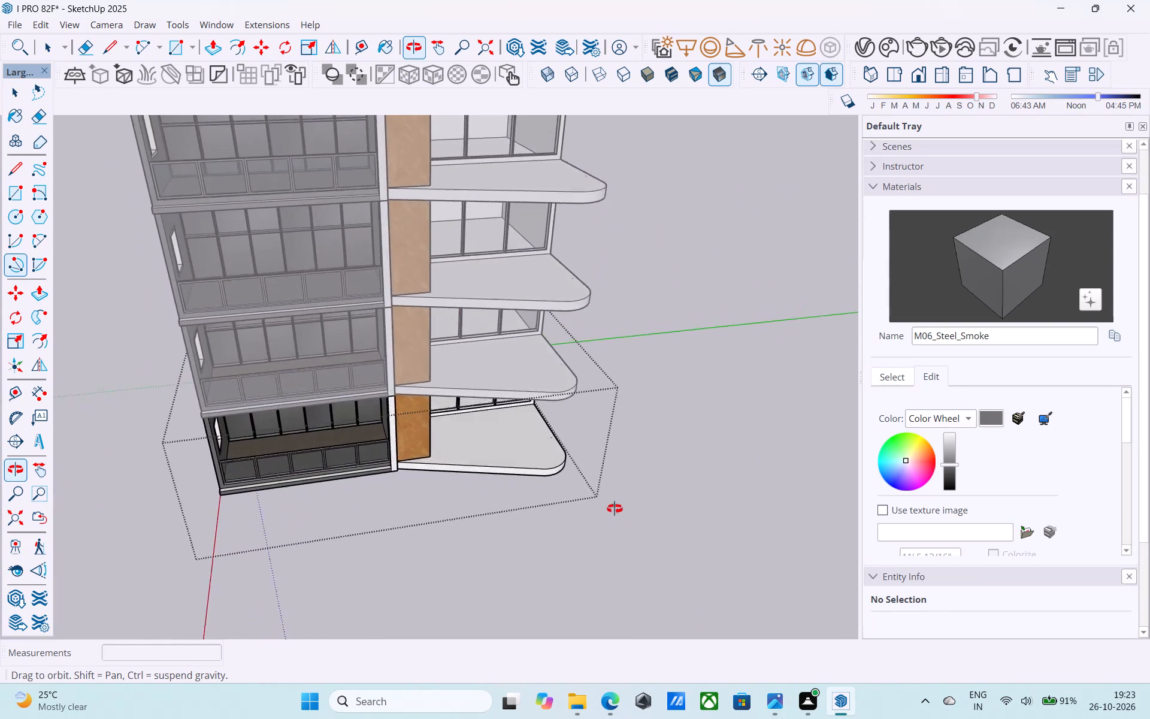
pyautogui.moveTo(615, 509); pyautogui.dragTo(604, 484, button='middle')
pyautogui.scroll(-4, 568, 427)
pyautogui.keyDown('shift'); pyautogui.moveTo(568, 430); pyautogui.dragTo(638, 603, button='middle'); pyautogui.keyUp('shift')
pyautogui.click(693, 550)
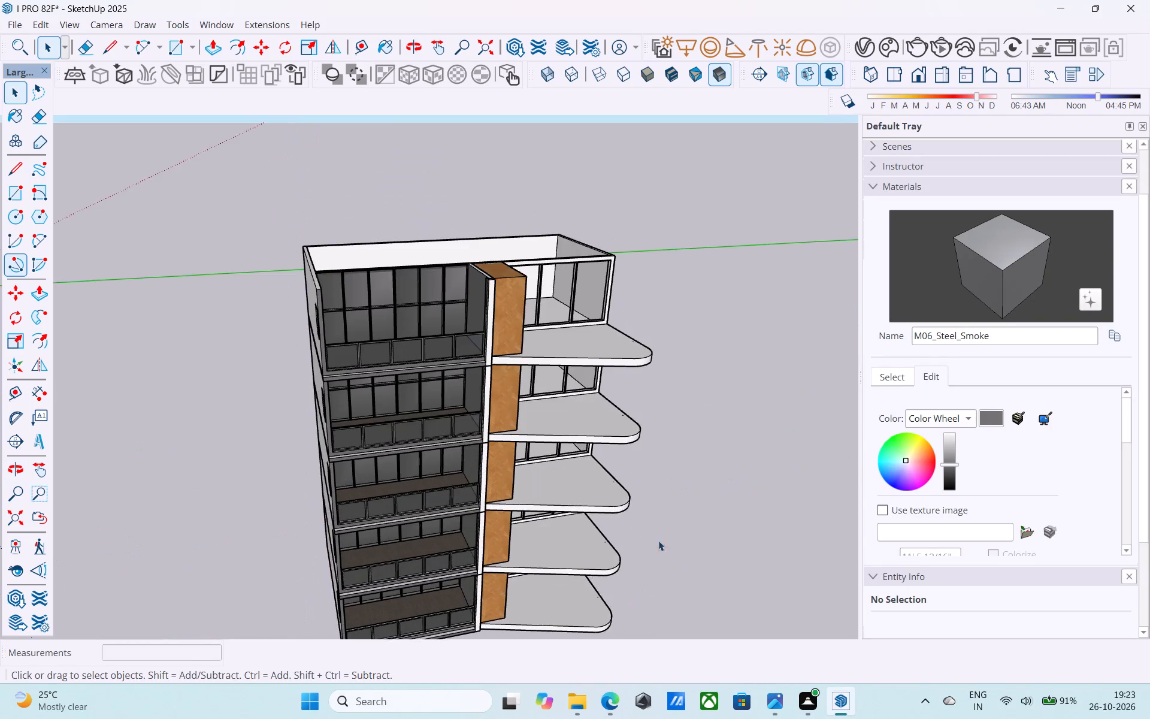
pyautogui.keyDown('shift'); pyautogui.moveTo(604, 530); pyautogui.dragTo(322, 469, button='middle'); pyautogui.keyUp('shift')
pyautogui.moveTo(323, 469); pyautogui.dragTo(333, 502, button='middle')
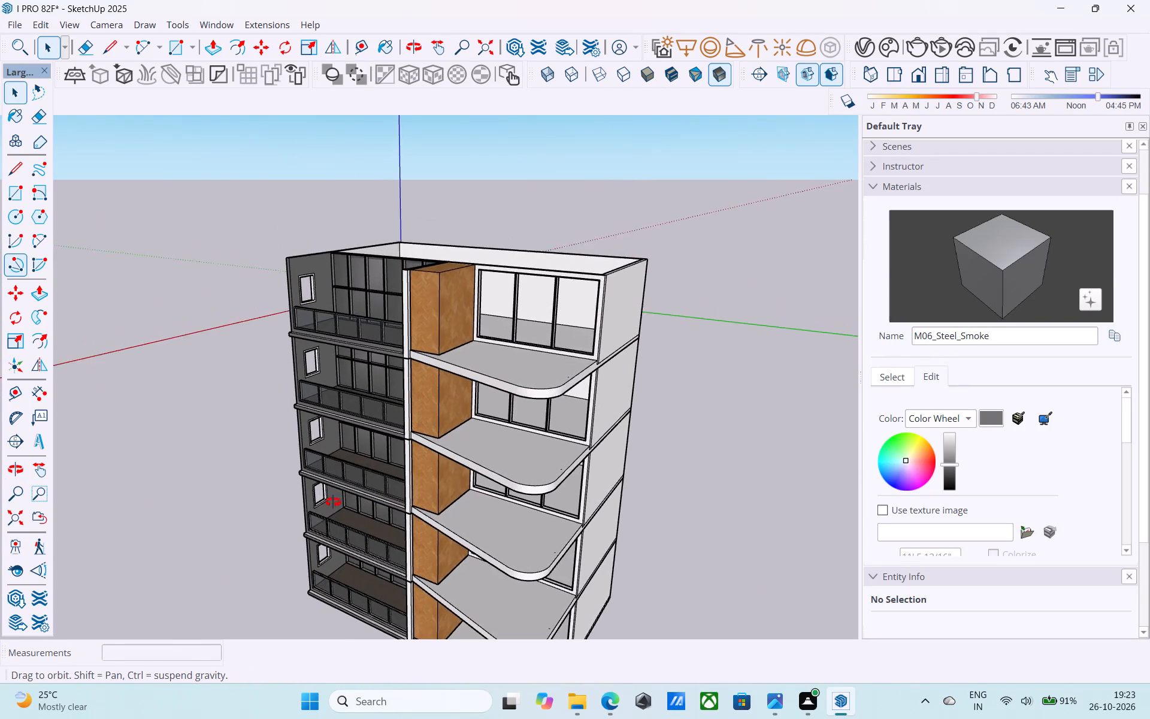
pyautogui.moveTo(333, 502); pyautogui.dragTo(376, 485, button='middle')
pyautogui.hotkey('ctrl', 's')
# Examine the five-storey building's balconies, wood panels and window walls from the front, both sides, above and below.
pyautogui.moveTo(376, 485); pyautogui.dragTo(405, 476, button='middle')
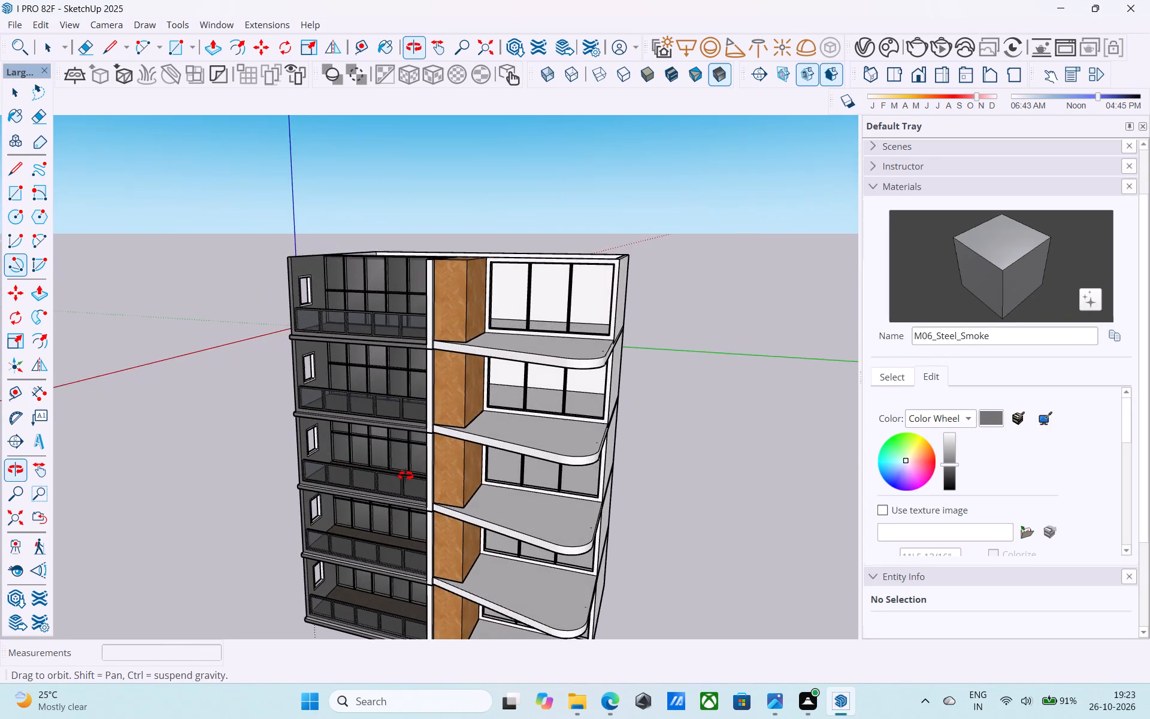
pyautogui.moveTo(405, 476); pyautogui.dragTo(408, 461, button='middle')
pyautogui.scroll(-2, 407, 457)
pyautogui.moveTo(407, 456); pyautogui.dragTo(406, 429, button='middle')
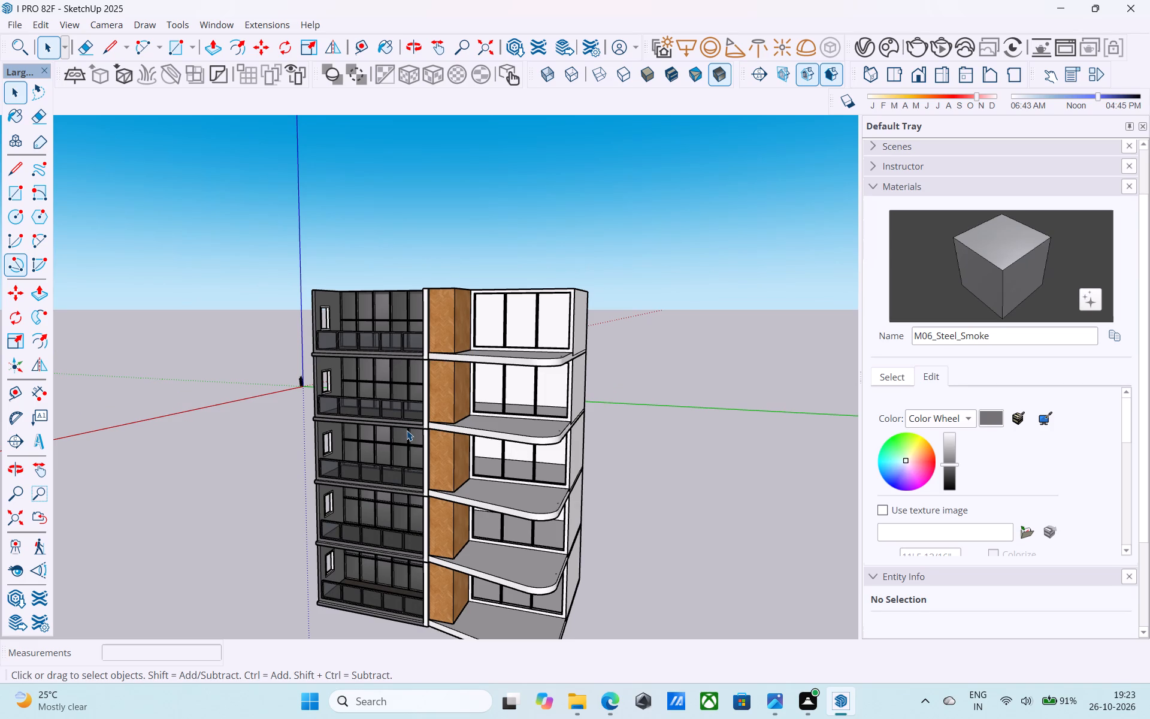
pyautogui.moveTo(405, 426); pyautogui.dragTo(329, 414, button='middle')
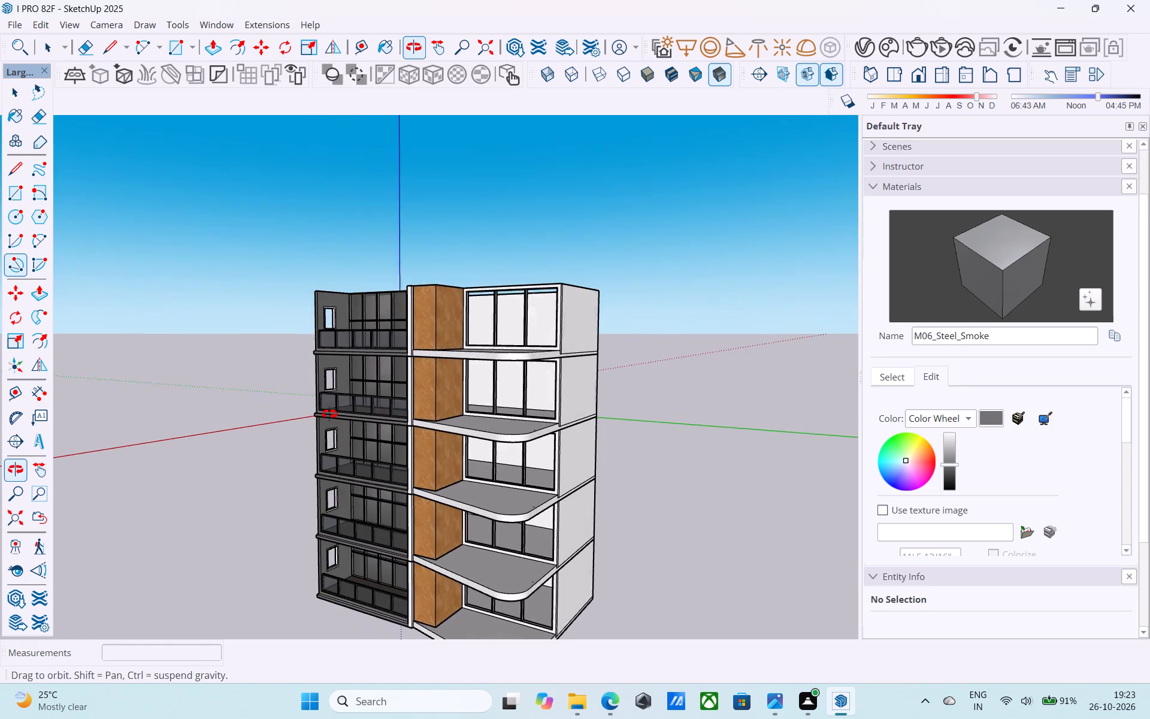
pyautogui.moveTo(329, 414); pyautogui.dragTo(324, 416, button='middle')
pyautogui.moveTo(452, 430); pyautogui.dragTo(410, 502, button='middle')
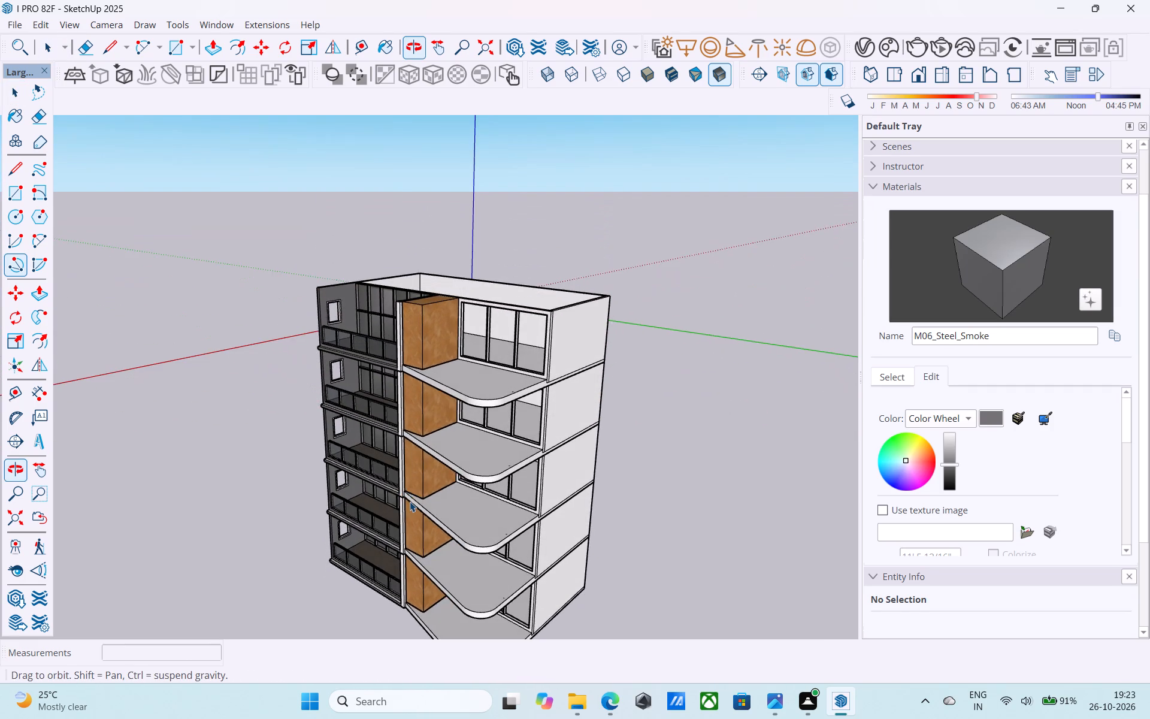
pyautogui.scroll(-4, 410, 500)
pyautogui.moveTo(411, 500); pyautogui.dragTo(494, 247, button='middle')
pyautogui.middleClick(465, 480)
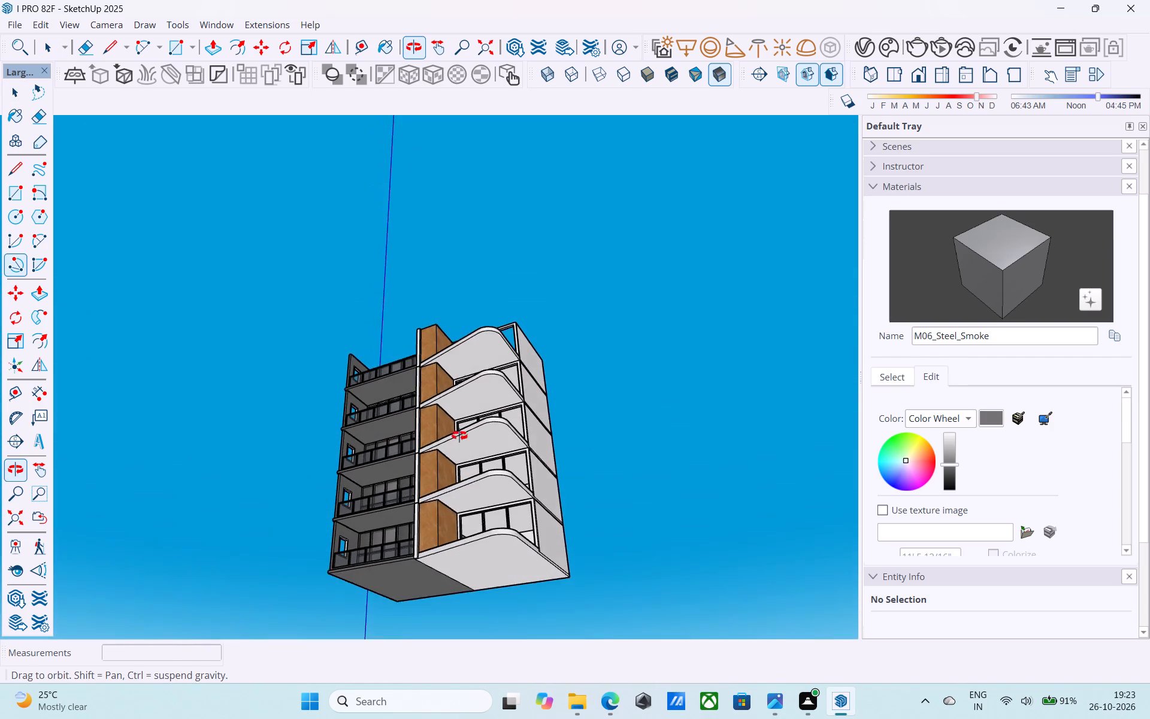
pyautogui.scroll(4, 411, 438)
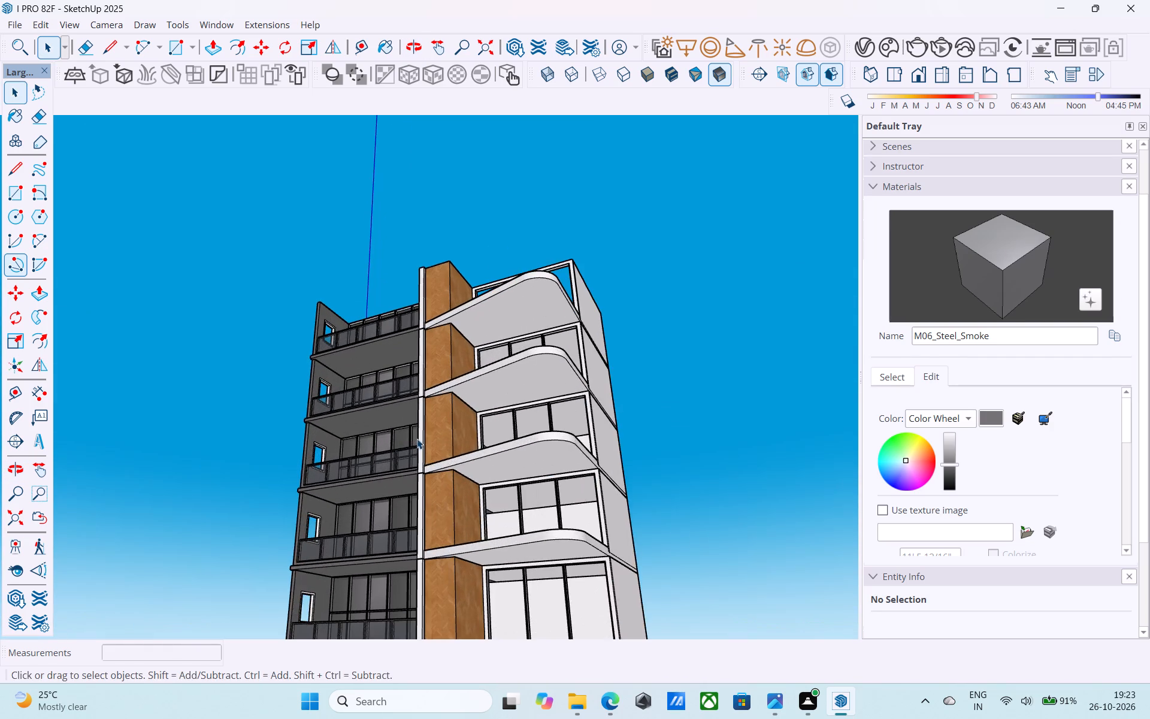
pyautogui.moveTo(417, 439); pyautogui.dragTo(761, 516, button='middle')
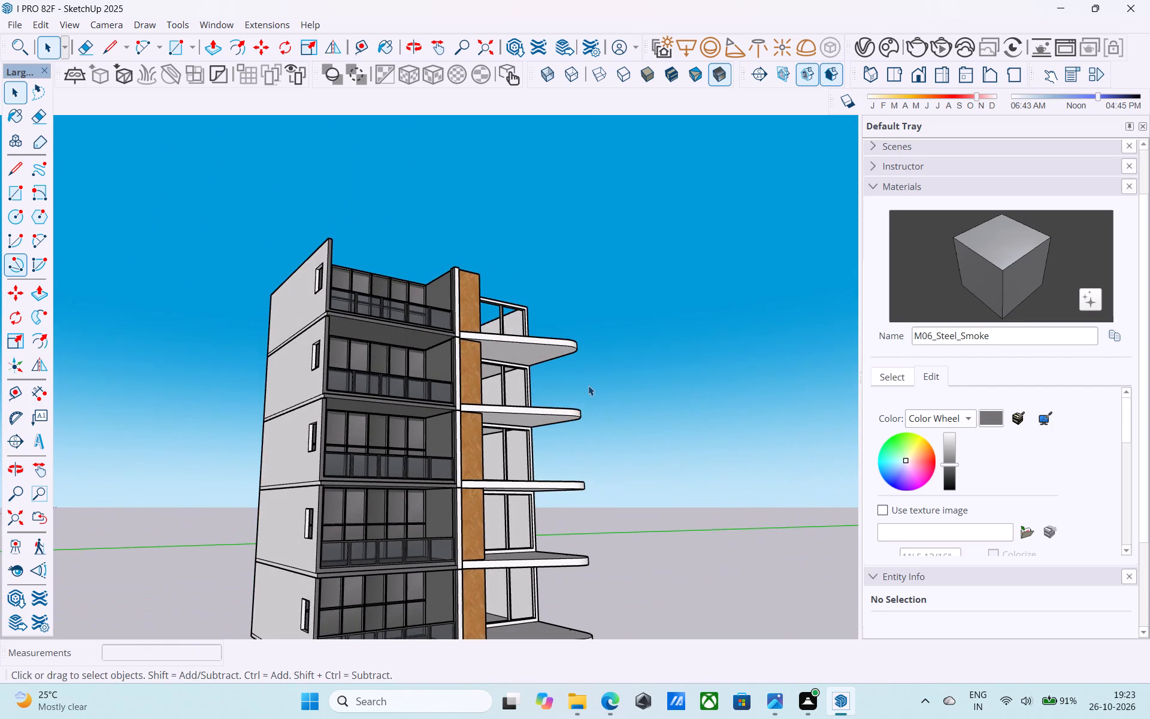
pyautogui.moveTo(582, 385); pyautogui.dragTo(256, 489, button='middle')
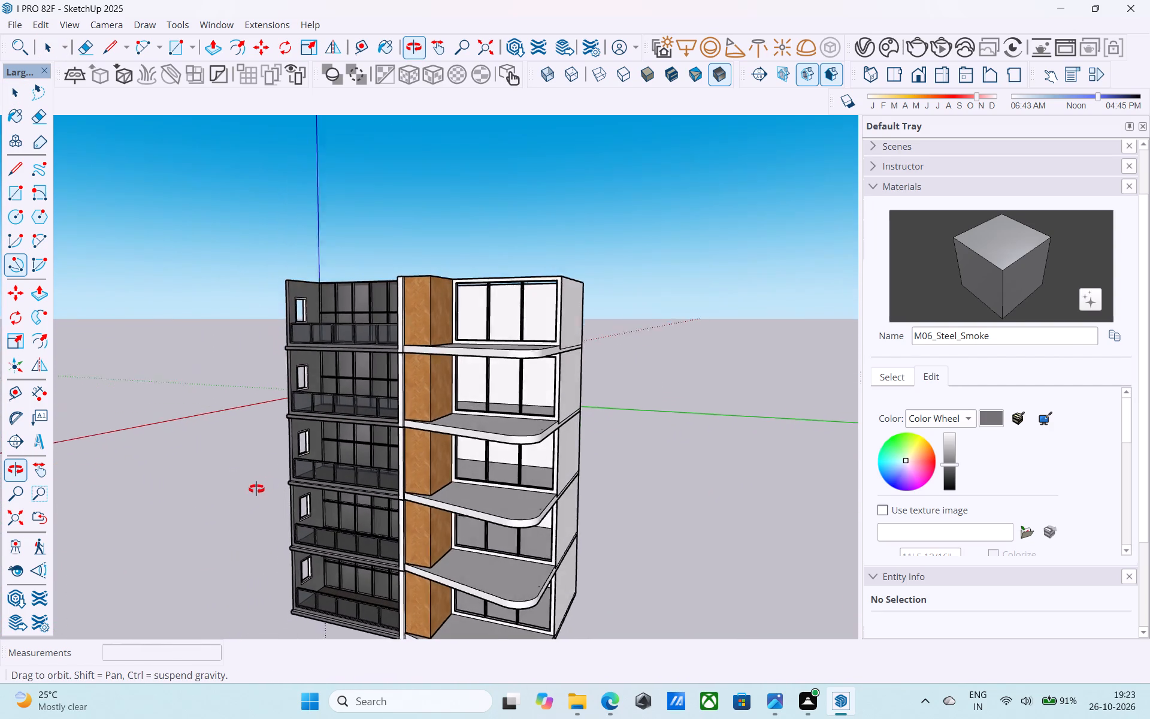
pyautogui.moveTo(256, 489); pyautogui.dragTo(251, 492, button='middle')
pyautogui.moveTo(416, 413); pyautogui.dragTo(279, 418, button='middle')
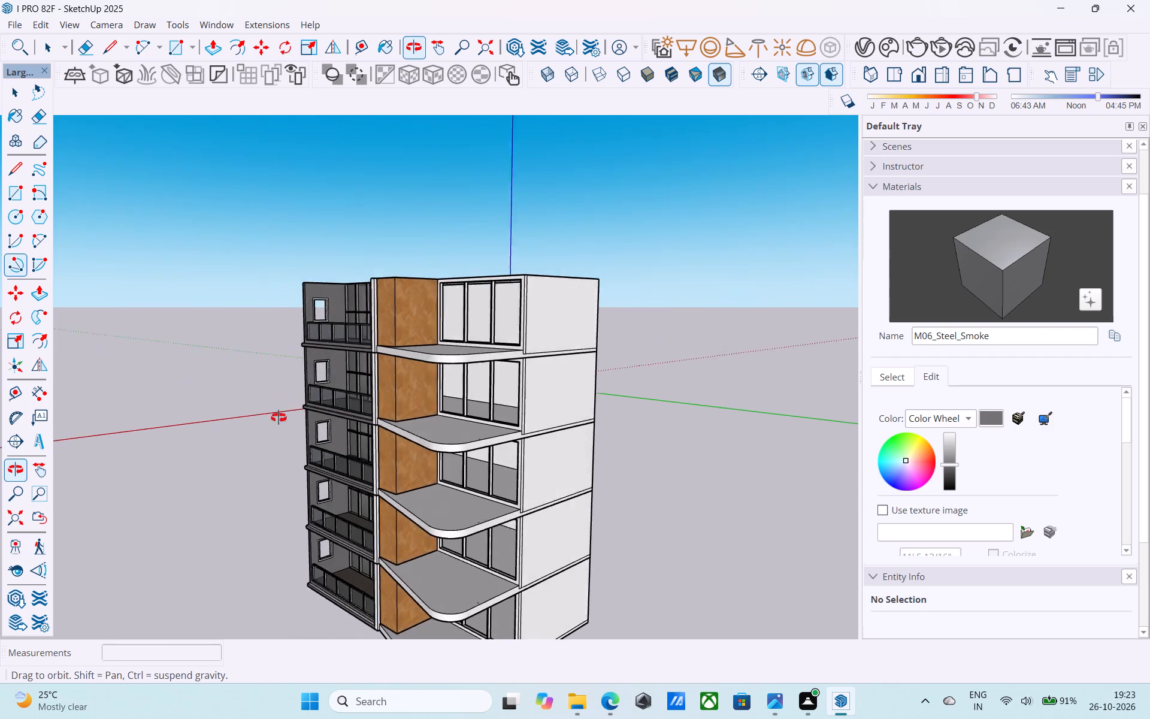
pyautogui.moveTo(279, 418); pyautogui.dragTo(221, 495, button='middle')
# Open the floor component for editing and pick the balcony railing's infill panels one after another.
pyautogui.scroll(12, 352, 436)
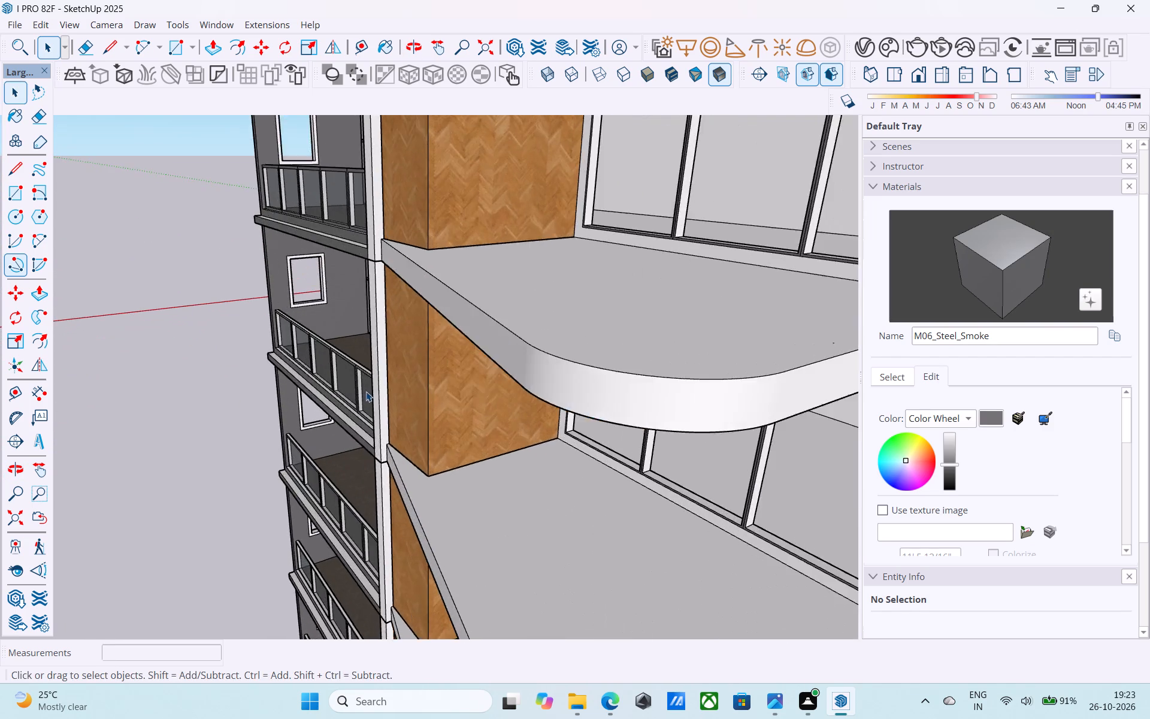
pyautogui.scroll(7, 366, 391)
pyautogui.scroll(-7, 394, 237)
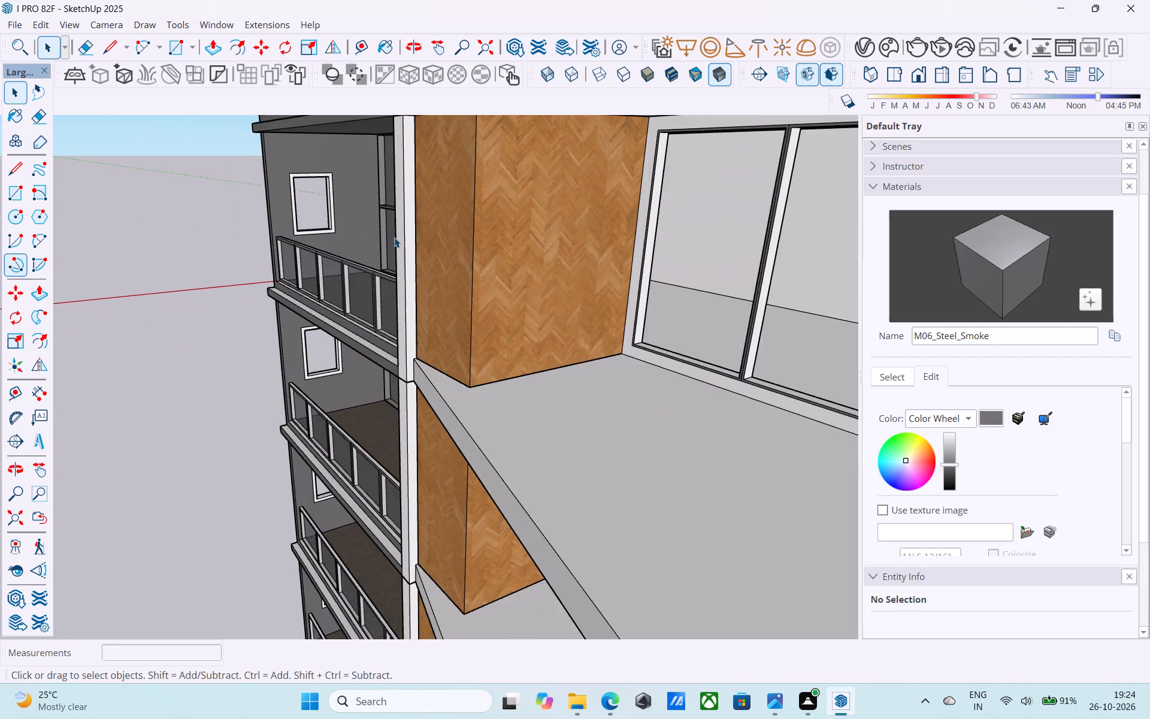
pyautogui.scroll(-6, 394, 237)
pyautogui.scroll(1, 394, 237)
pyautogui.scroll(-10, 394, 237)
pyautogui.scroll(16, 380, 503)
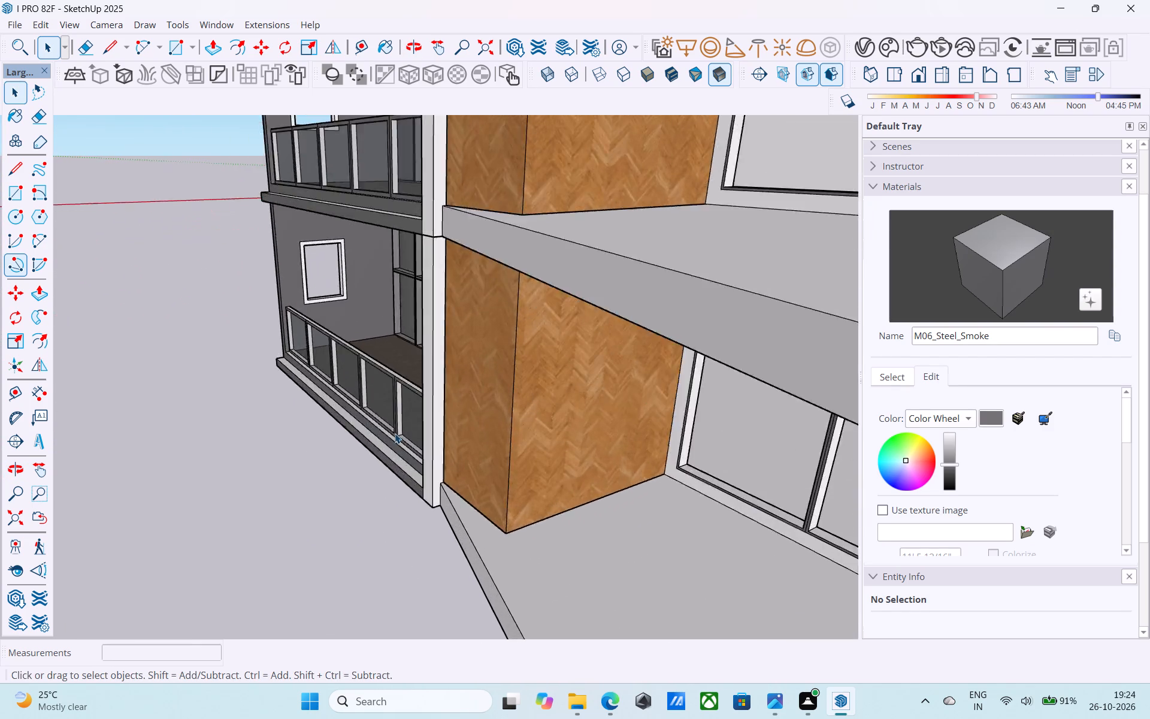
pyautogui.scroll(10, 395, 433)
pyautogui.doubleClick(398, 428)
pyautogui.scroll(5, 403, 419)
pyautogui.click(408, 411)
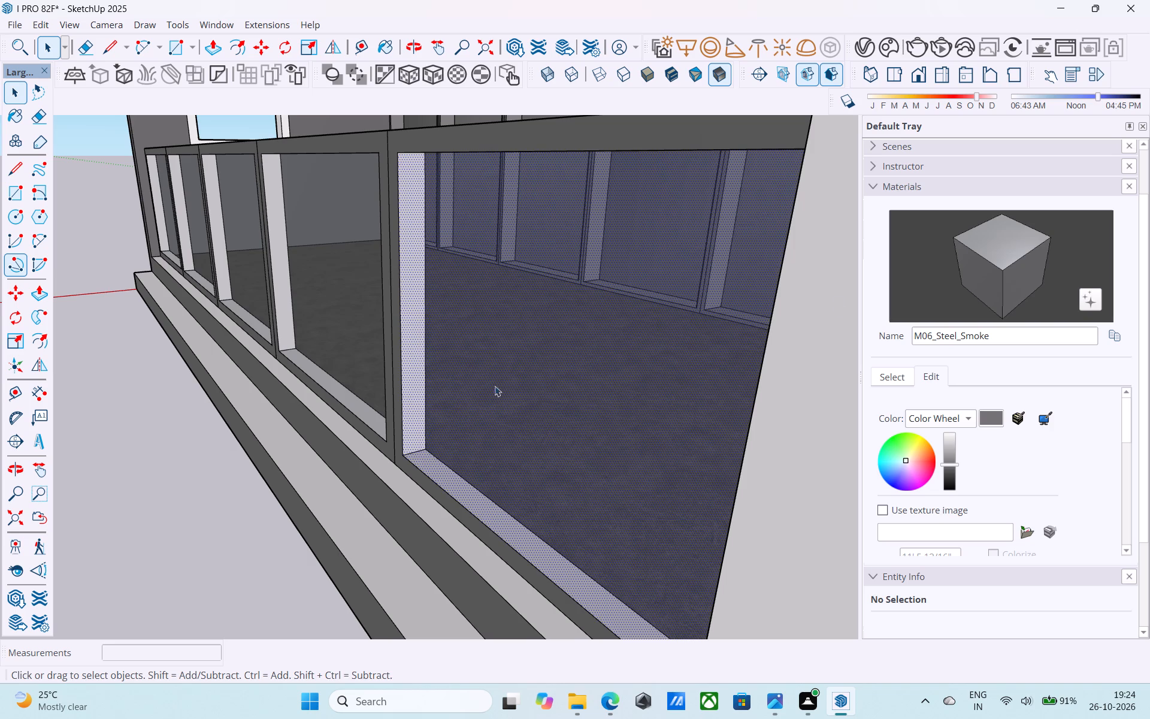
pyautogui.click(309, 304)
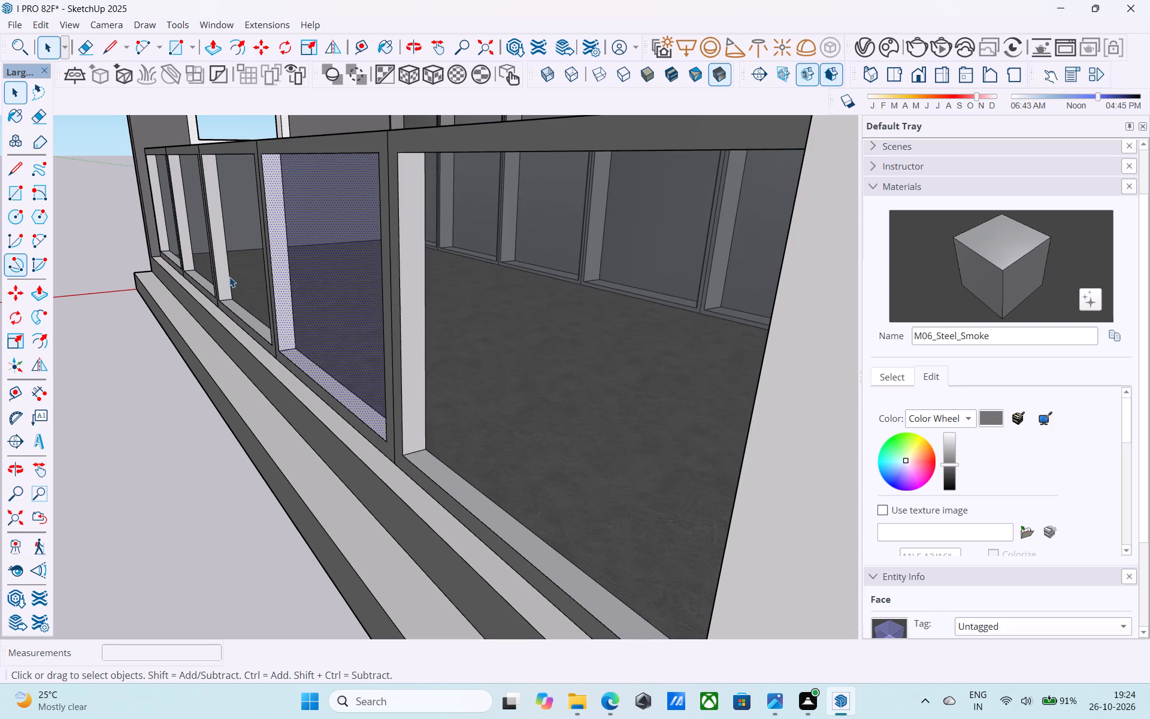
pyautogui.click(229, 277)
pyautogui.click(204, 257)
pyautogui.click(176, 238)
pyautogui.scroll(-7, 241, 304)
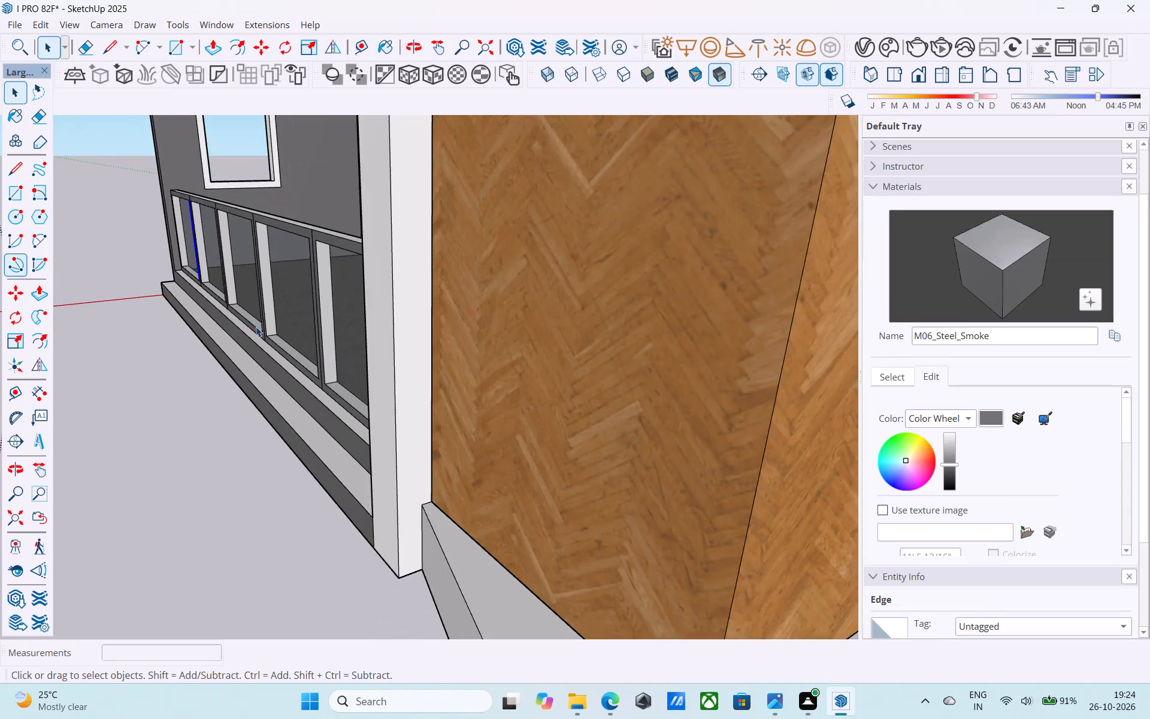
pyautogui.scroll(-20, 256, 327)
pyautogui.scroll(-3, 256, 327)
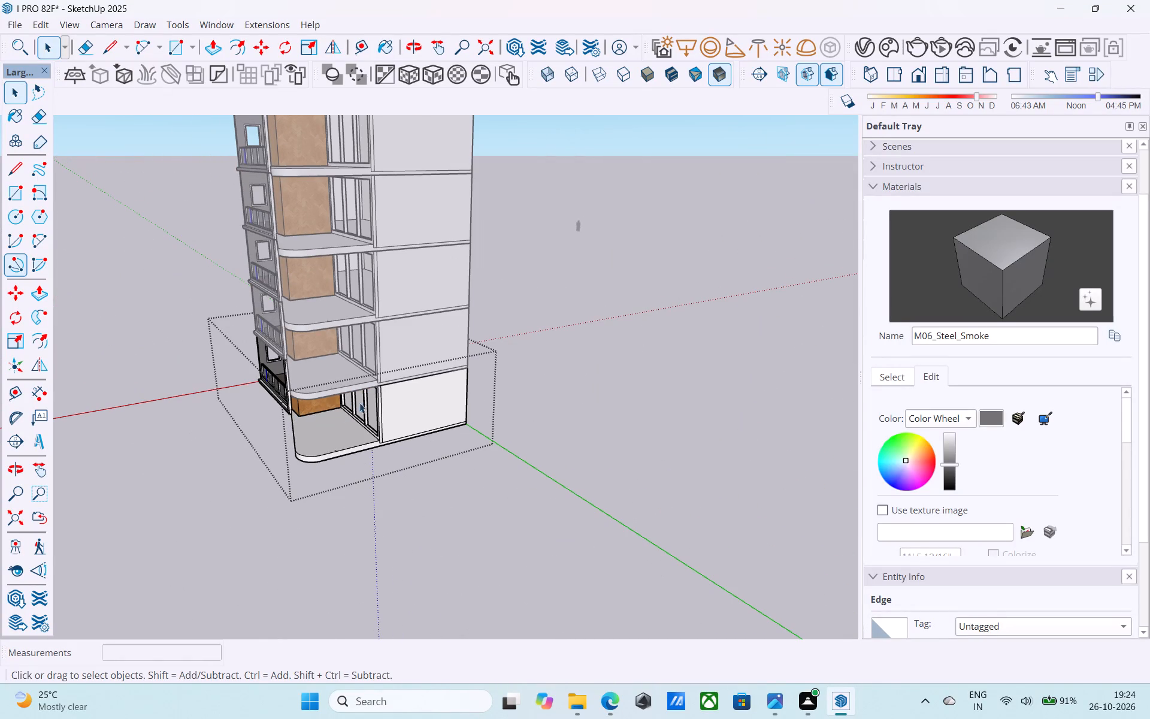
# Paint the visible inner side faces of the window wall's two mullions and the jamb nearest the wood panel with M06_Steel_Smoke.
pyautogui.click(993, 266)
pyautogui.moveTo(344, 364); pyautogui.dragTo(438, 273, button='middle')
pyautogui.scroll(16, 405, 413)
pyautogui.scroll(-2, 374, 386)
pyautogui.click(402, 377)
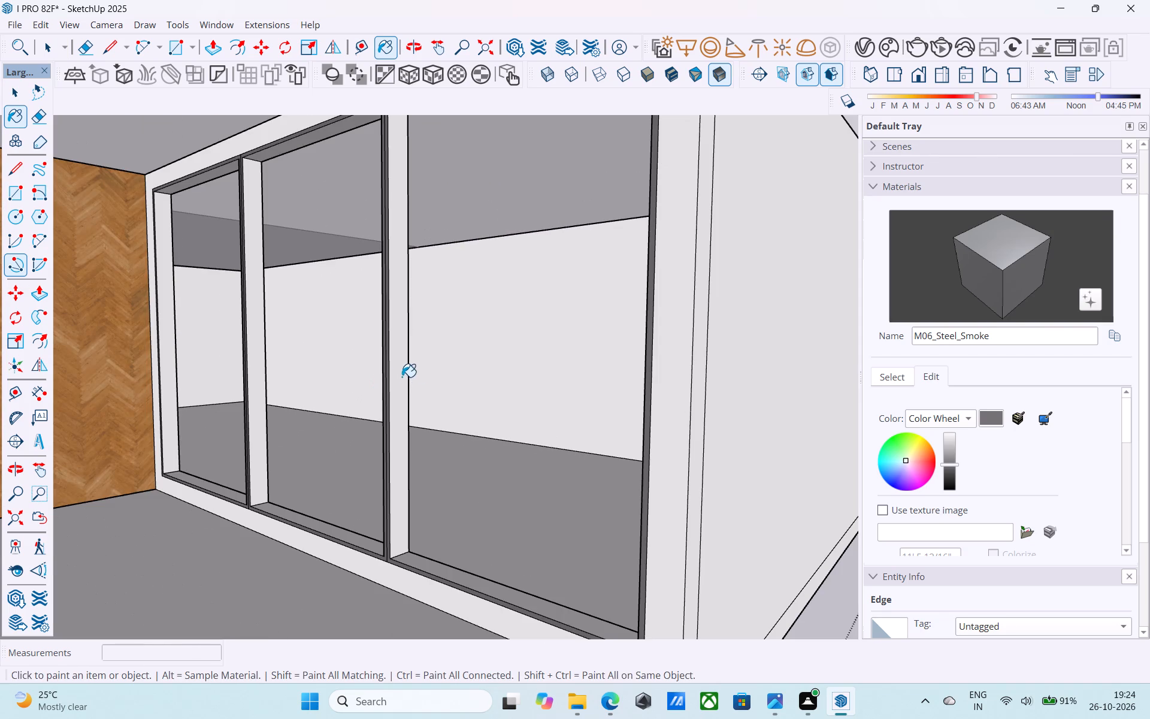
pyautogui.click(260, 375)
pyautogui.click(168, 367)
# Paint the wall border surrounding the three-panel window with M06_Steel_Smoke.
pyautogui.moveTo(168, 367); pyautogui.dragTo(187, 364, button='middle')
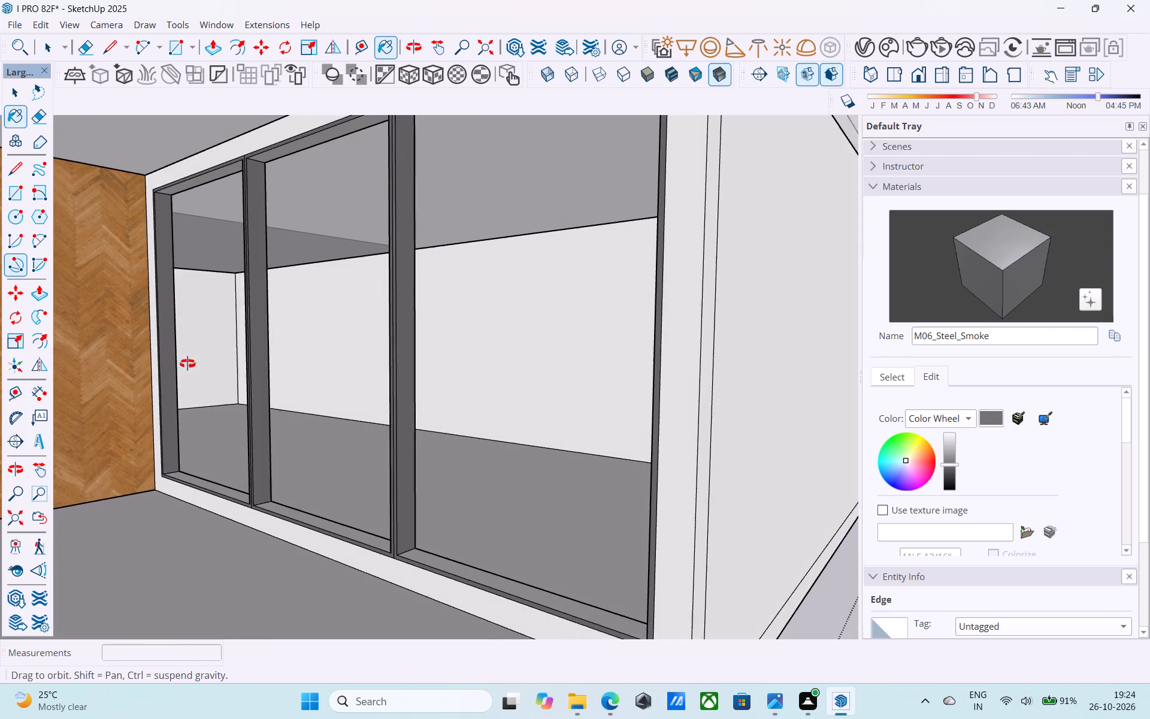
pyautogui.moveTo(187, 364); pyautogui.dragTo(281, 393, button='middle')
pyautogui.click(335, 166)
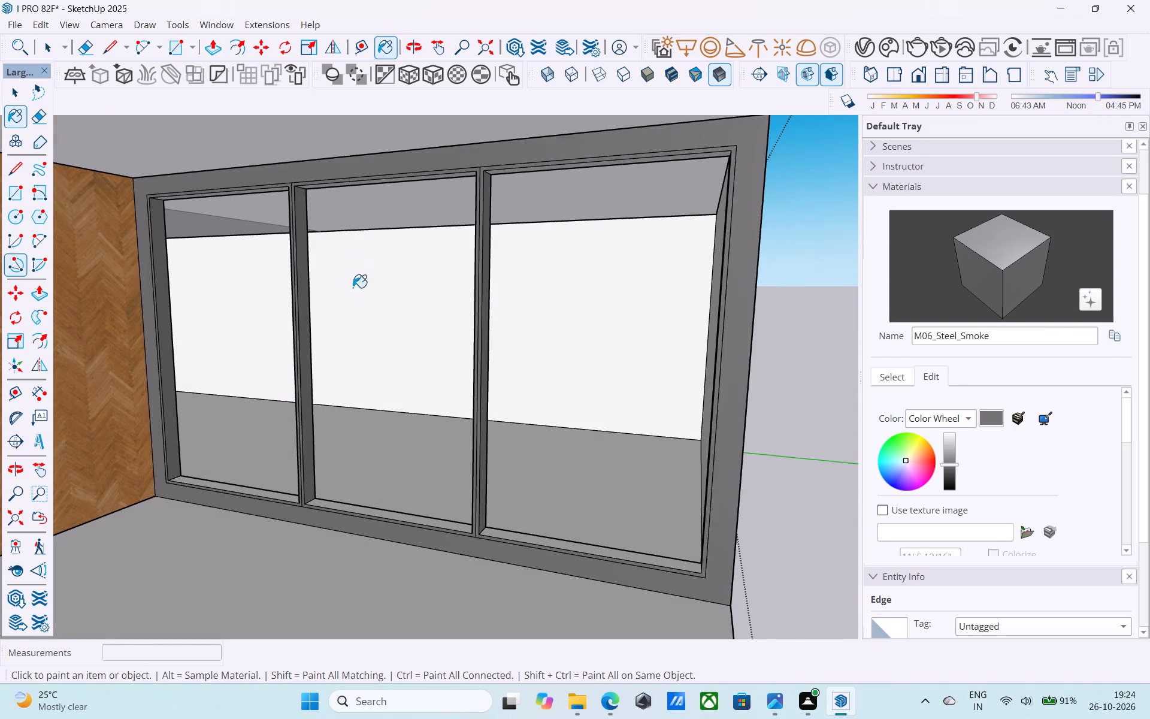
# Paint the unpainted inner side faces of the window wall's two mullions and outer-end jamb with M06_Steel_Smoke.
pyautogui.scroll(-5, 354, 289)
pyautogui.moveTo(413, 324); pyautogui.dragTo(729, 325, button='middle')
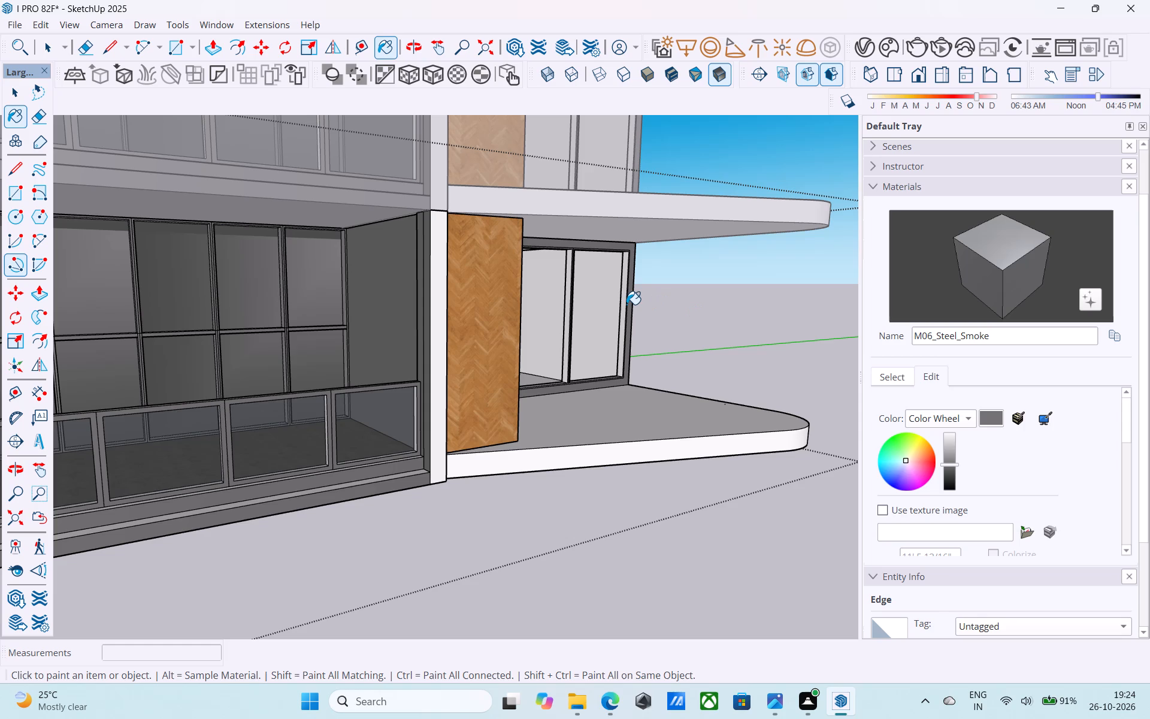
pyautogui.scroll(4, 627, 304)
pyautogui.click(624, 307)
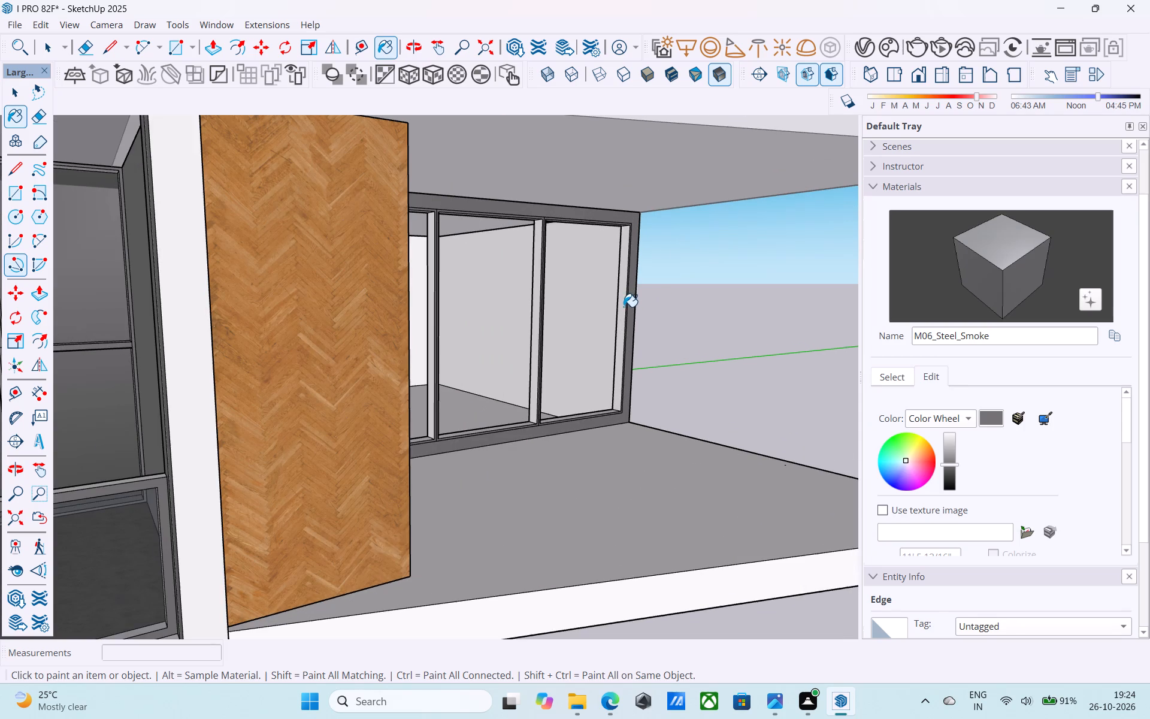
pyautogui.scroll(5, 540, 328)
pyautogui.click(540, 324)
pyautogui.click(533, 325)
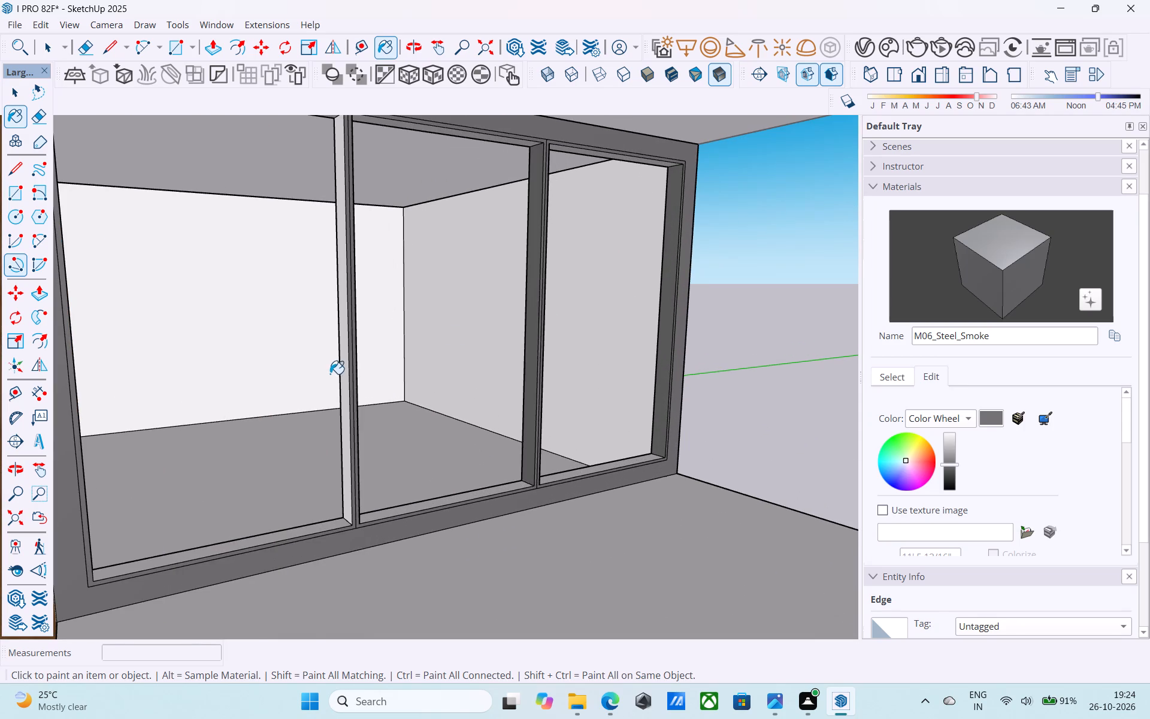
pyautogui.scroll(2, 330, 374)
pyautogui.click(359, 369)
# Paint the undersides of the window frame's head in all three panels with M06_Steel_Smoke.
pyautogui.moveTo(401, 375); pyautogui.dragTo(253, 394, button='middle')
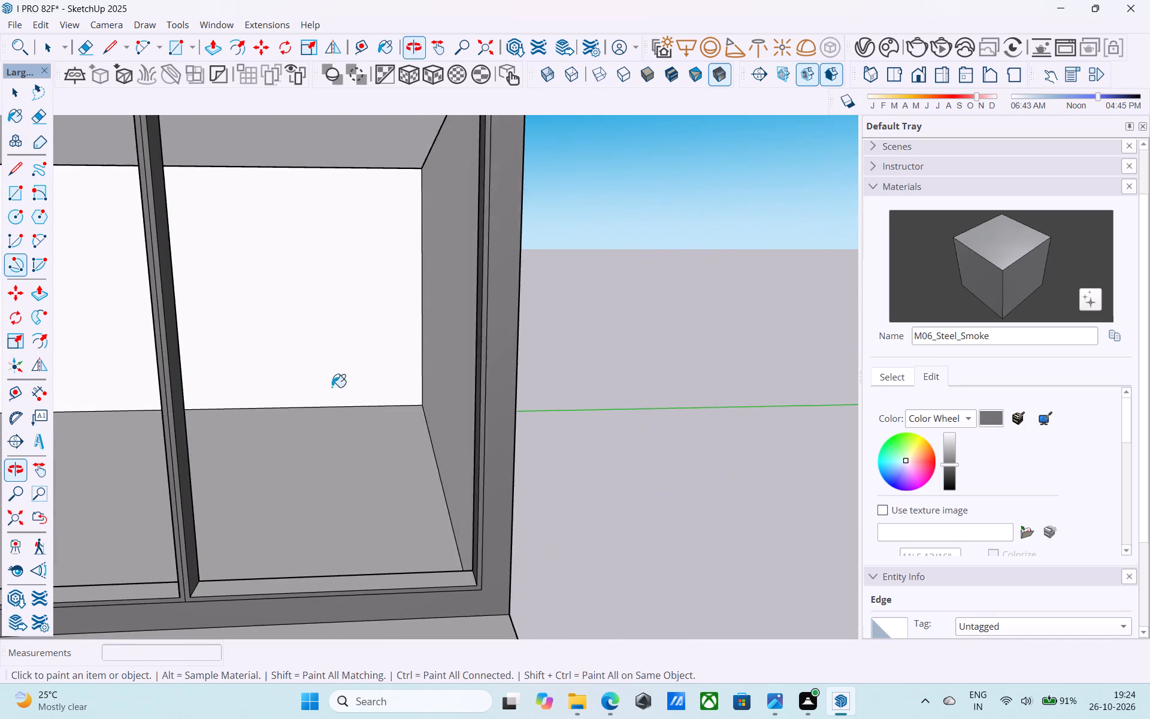
pyautogui.scroll(-11, 545, 335)
pyautogui.moveTo(534, 336); pyautogui.dragTo(247, 185, button='middle')
pyautogui.scroll(14, 349, 282)
pyautogui.click(375, 268)
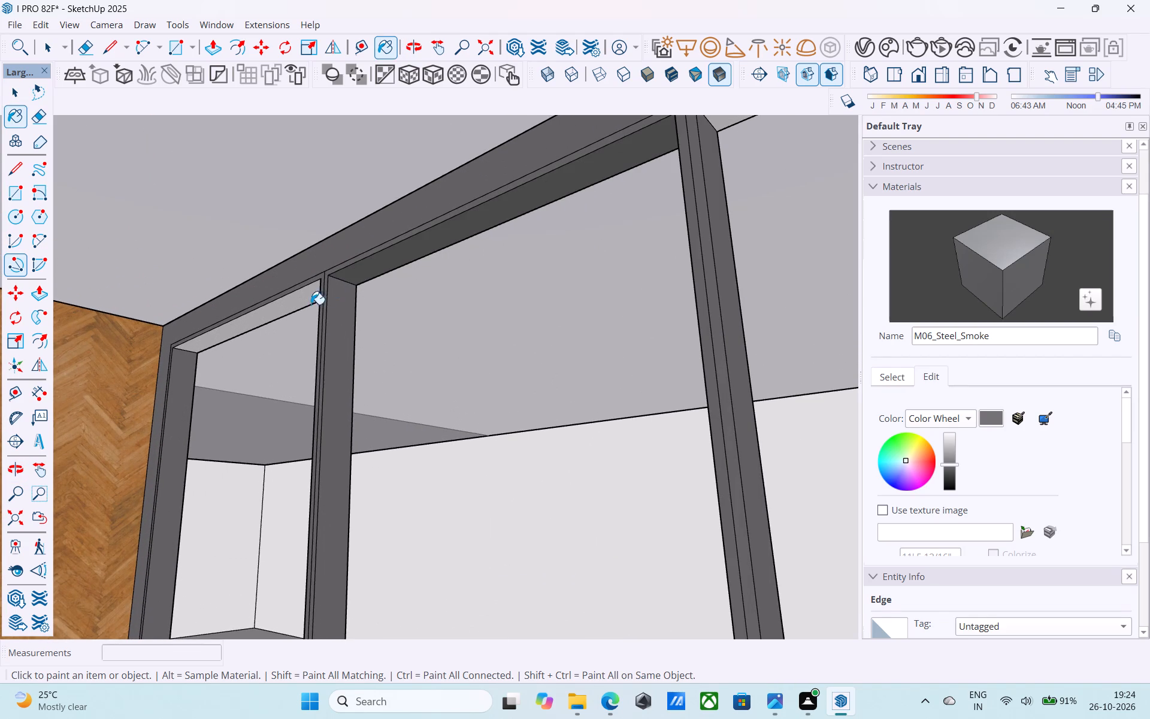
pyautogui.click(296, 300)
pyautogui.scroll(-5, 249, 312)
pyautogui.click(543, 186)
# Paint the upper faces of the window frame's sill in all three panels with M06_Steel_Smoke.
pyautogui.scroll(-4, 420, 259)
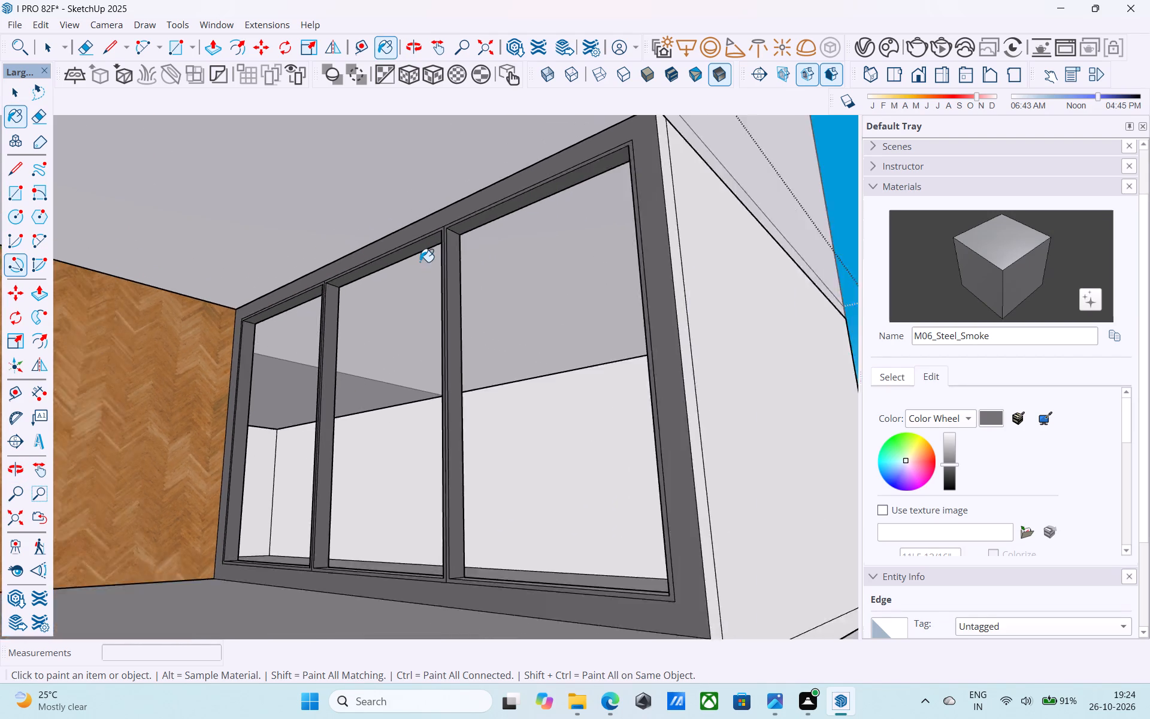
pyautogui.scroll(-6, 420, 262)
pyautogui.moveTo(423, 277); pyautogui.dragTo(452, 391, button='middle')
pyautogui.scroll(5, 399, 487)
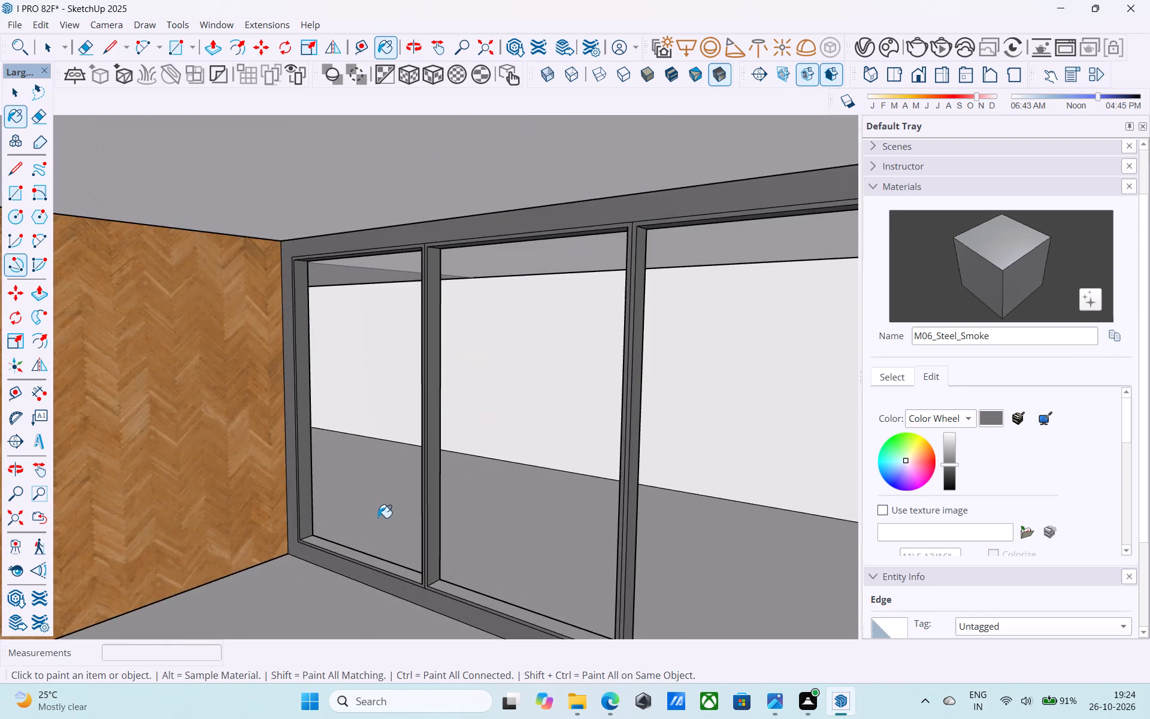
pyautogui.scroll(5, 378, 518)
pyautogui.click(380, 566)
pyautogui.scroll(-6, 290, 440)
pyautogui.moveTo(379, 549); pyautogui.dragTo(308, 601, button='middle')
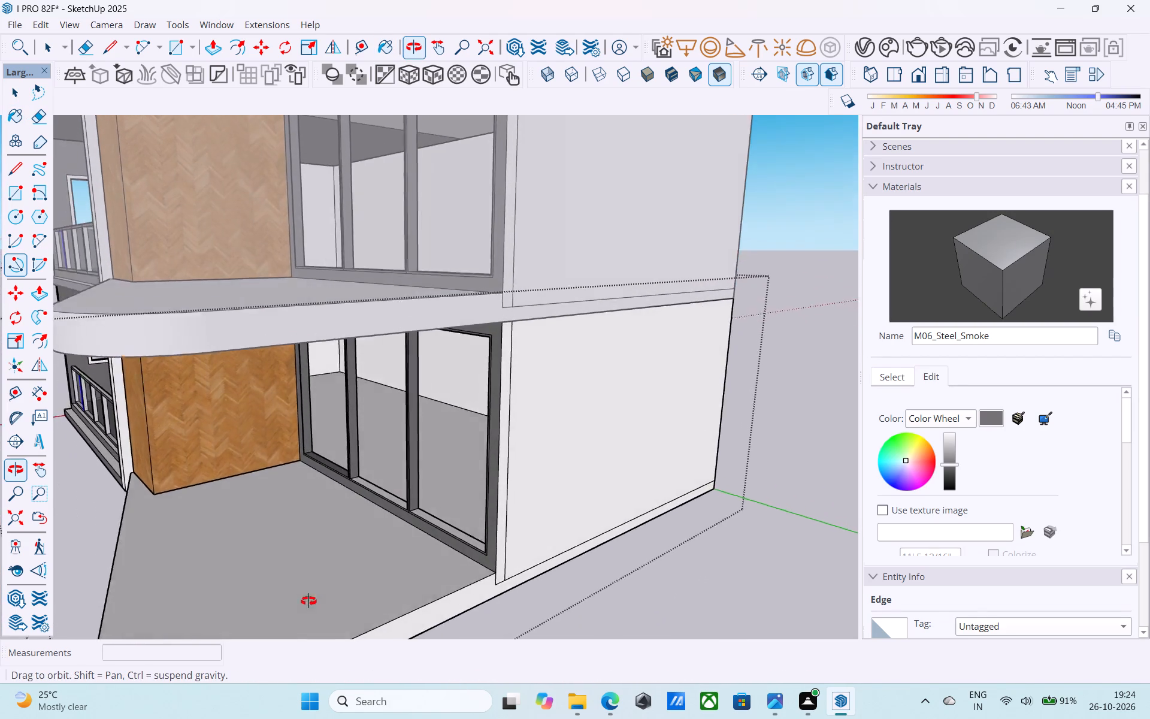
pyautogui.moveTo(308, 601); pyautogui.dragTo(314, 633, button='middle')
pyautogui.scroll(4, 380, 579)
pyautogui.scroll(8, 414, 521)
pyautogui.click(449, 459)
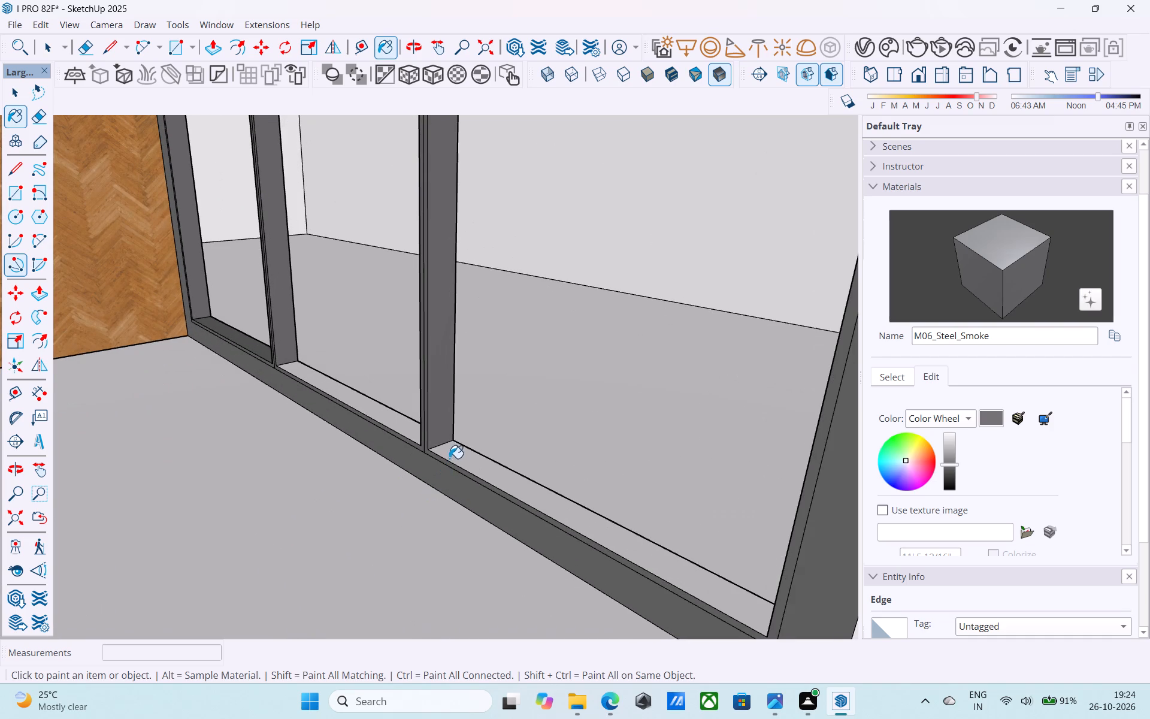
pyautogui.click(404, 427)
# Draw a 4' 10" by 8' 4" rectangular pane at the back edge of the window panel nearest the wood cladding.
pyautogui.scroll(-9, 410, 416)
pyautogui.scroll(1, 414, 404)
pyautogui.scroll(-4, 414, 404)
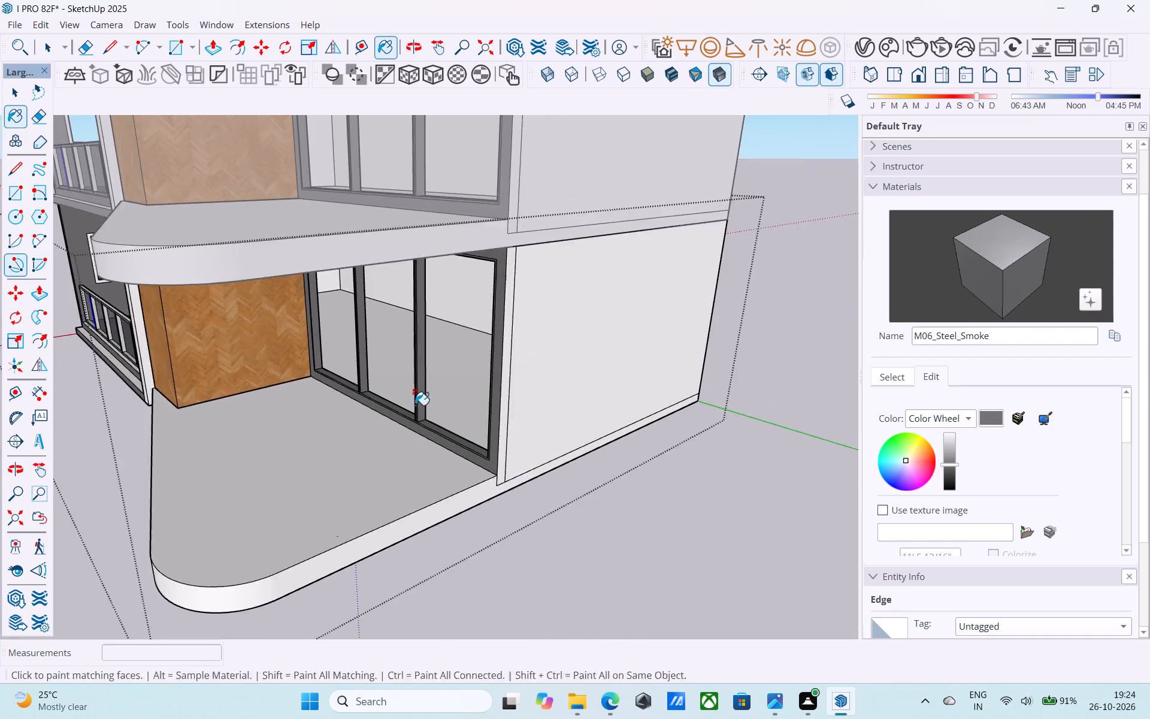
pyautogui.keyDown('shift'); pyautogui.moveTo(415, 407); pyautogui.dragTo(438, 373, button='middle'); pyautogui.keyUp('shift')
pyautogui.scroll(1, 286, 315)
pyautogui.moveTo(286, 315); pyautogui.dragTo(274, 294, button='middle')
pyautogui.press('r')
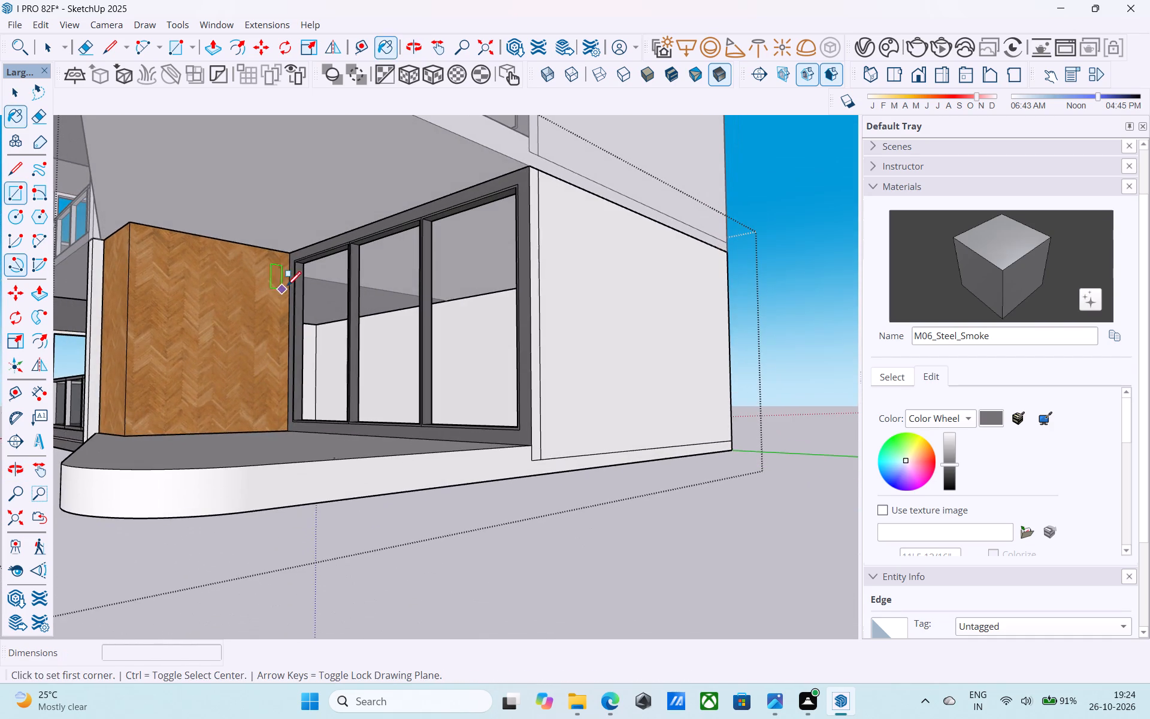
pyautogui.scroll(10, 312, 270)
pyautogui.click(282, 250)
pyautogui.scroll(-14, 286, 246)
pyautogui.moveTo(336, 401); pyautogui.dragTo(770, 517, button='middle')
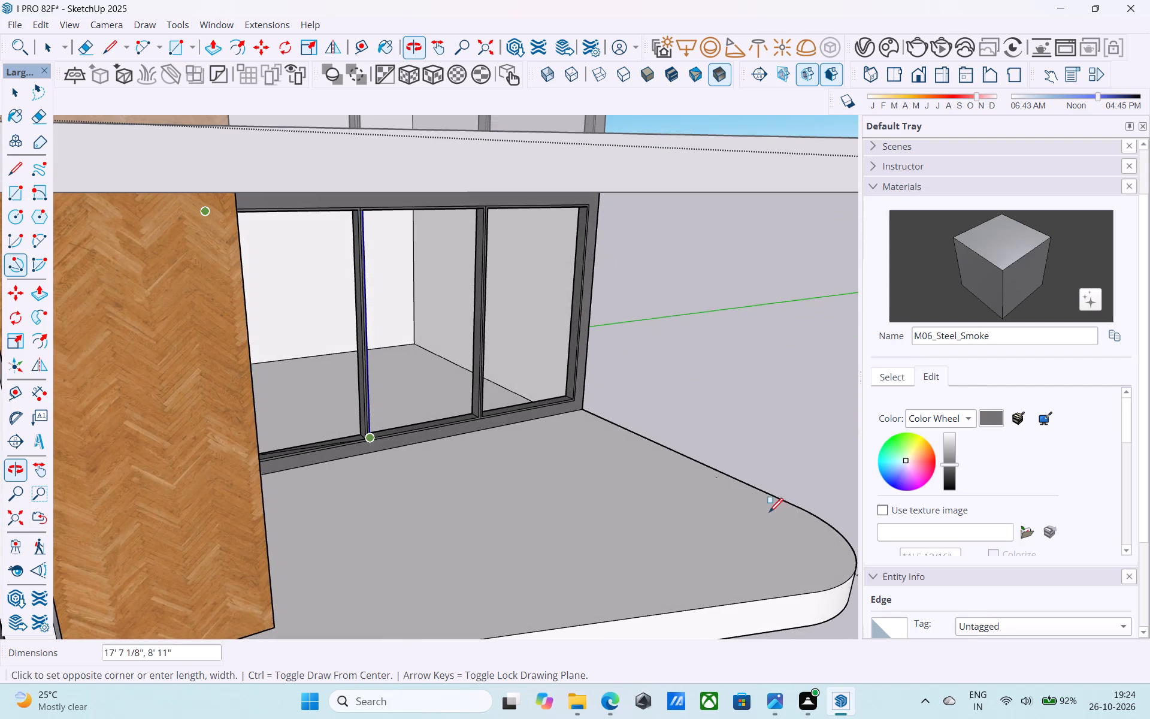
pyautogui.scroll(9, 341, 429)
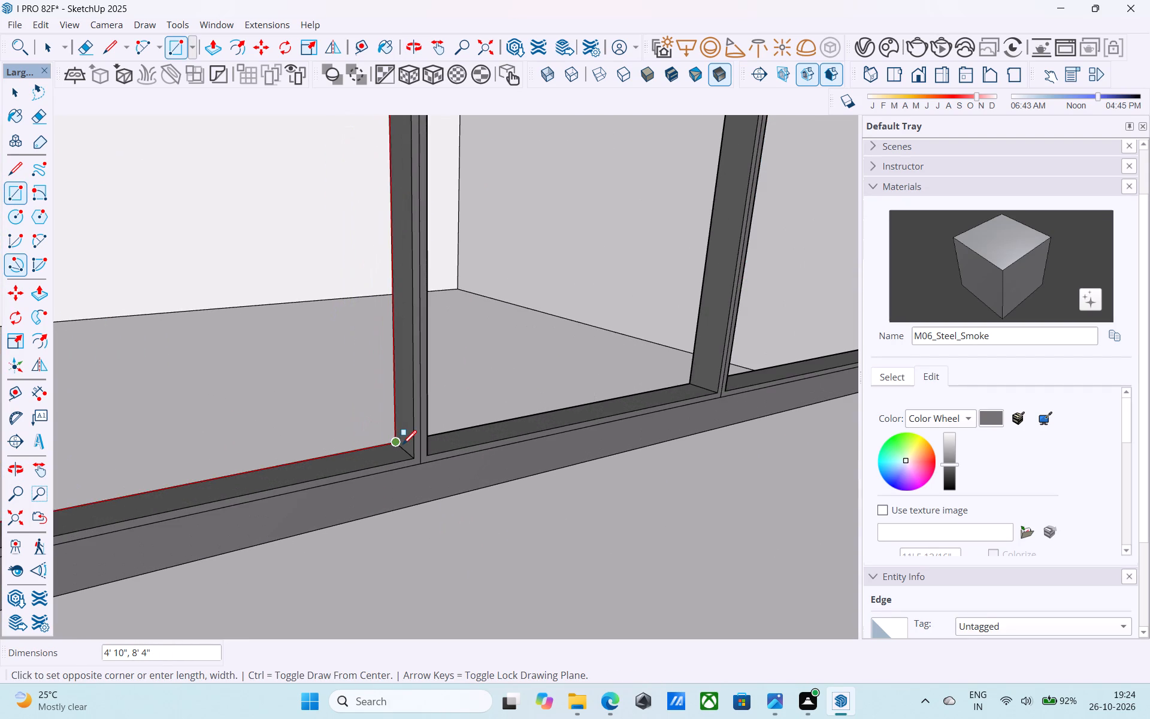
pyautogui.click(402, 446)
# Draw a rectangular pane between opposite back corners of the window panel farthest from the wood cladding.
pyautogui.scroll(-6, 402, 446)
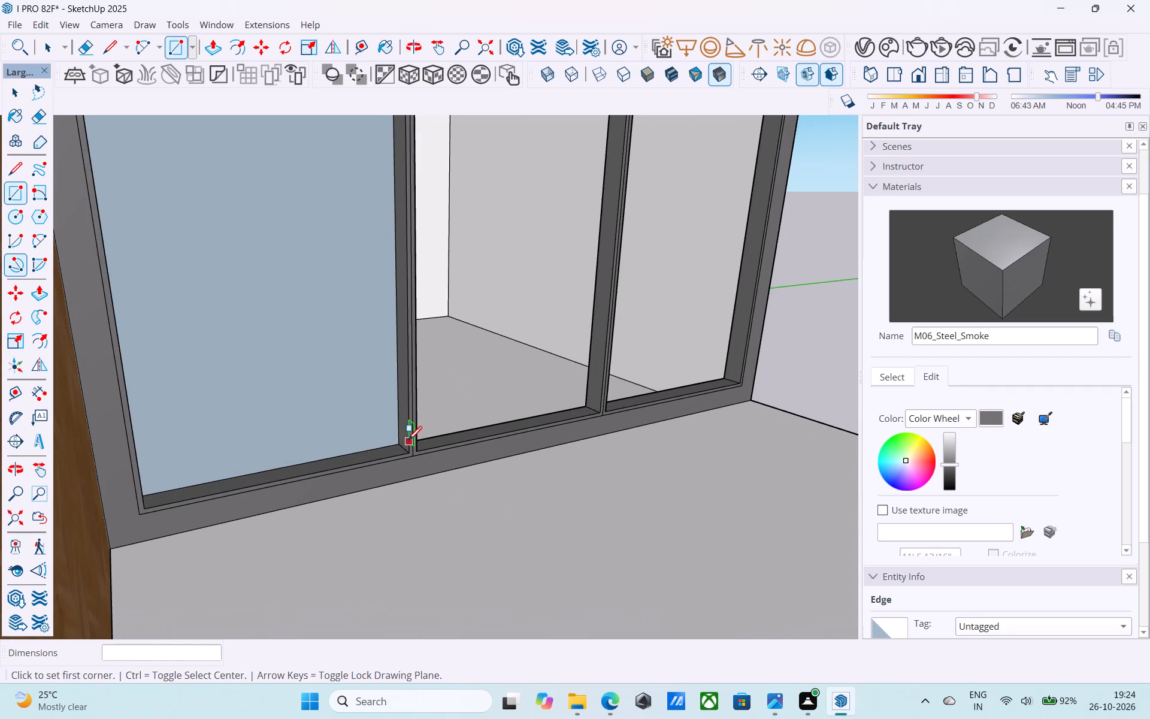
pyautogui.scroll(-6, 409, 441)
pyautogui.scroll(-1, 534, 413)
pyautogui.moveTo(535, 413); pyautogui.dragTo(547, 371, button='middle')
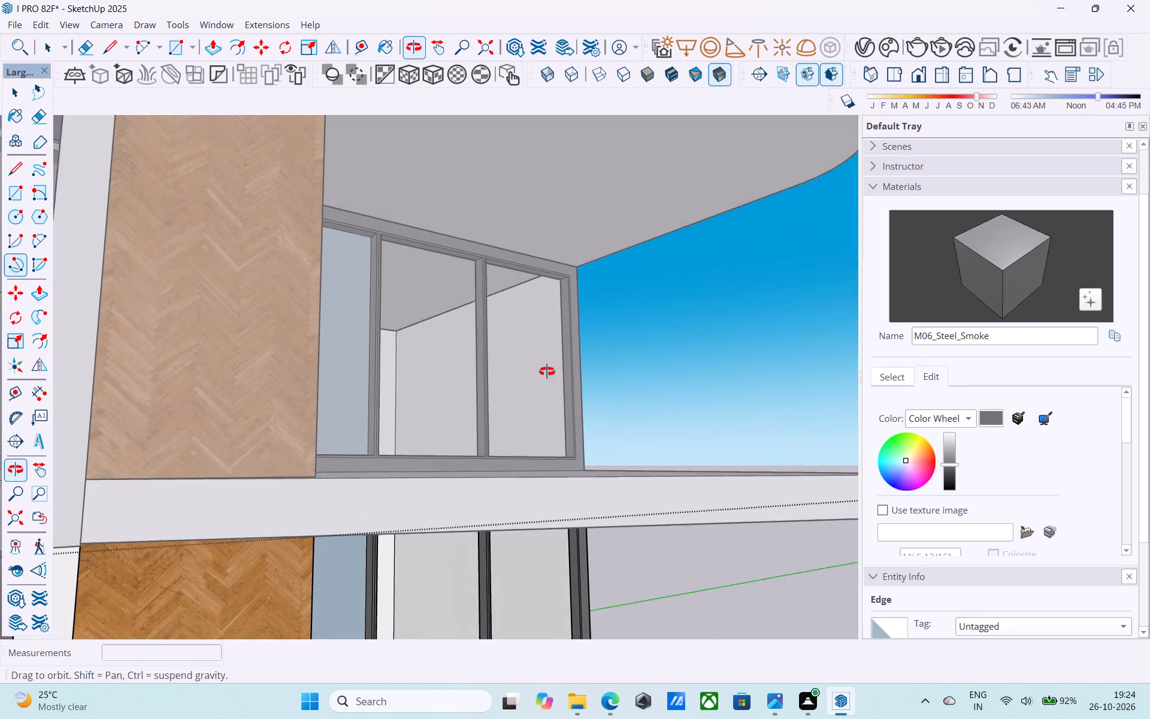
pyautogui.moveTo(547, 371); pyautogui.dragTo(547, 368, button='middle')
pyautogui.keyDown('shift'); pyautogui.moveTo(565, 453); pyautogui.dragTo(568, 282, button='middle'); pyautogui.keyUp('shift')
pyautogui.scroll(5, 574, 389)
pyautogui.scroll(6, 554, 325)
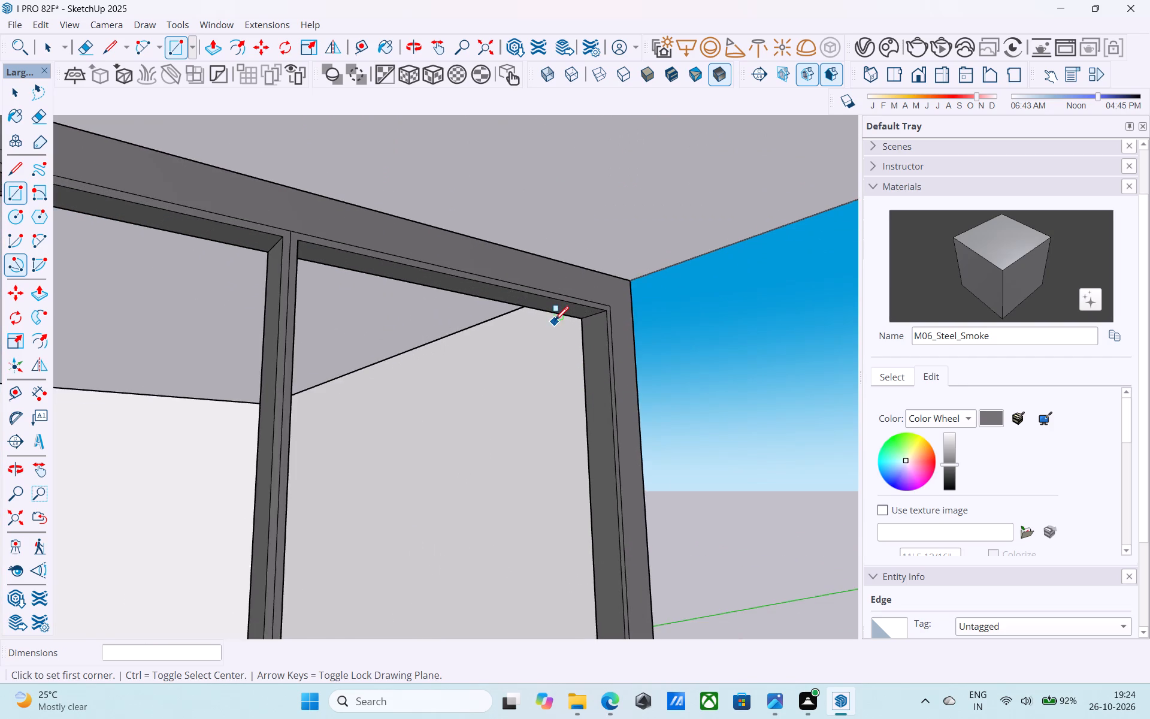
pyautogui.scroll(2, 555, 322)
pyautogui.click(601, 319)
pyautogui.scroll(-6, 559, 398)
pyautogui.moveTo(474, 404); pyautogui.dragTo(246, 455, button='middle')
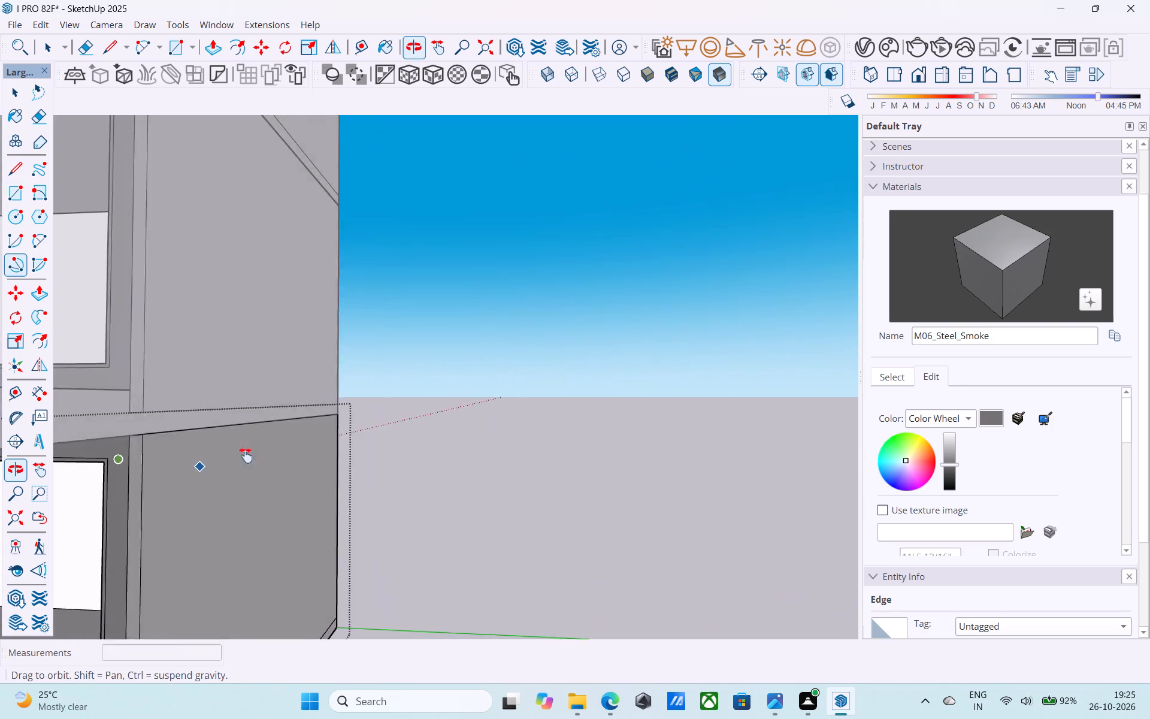
pyautogui.moveTo(246, 455); pyautogui.dragTo(427, 300, button='middle')
pyautogui.keyDown('shift'); pyautogui.moveTo(108, 563); pyautogui.dragTo(250, 485, button='middle'); pyautogui.keyUp('shift')
pyautogui.scroll(8, 250, 488)
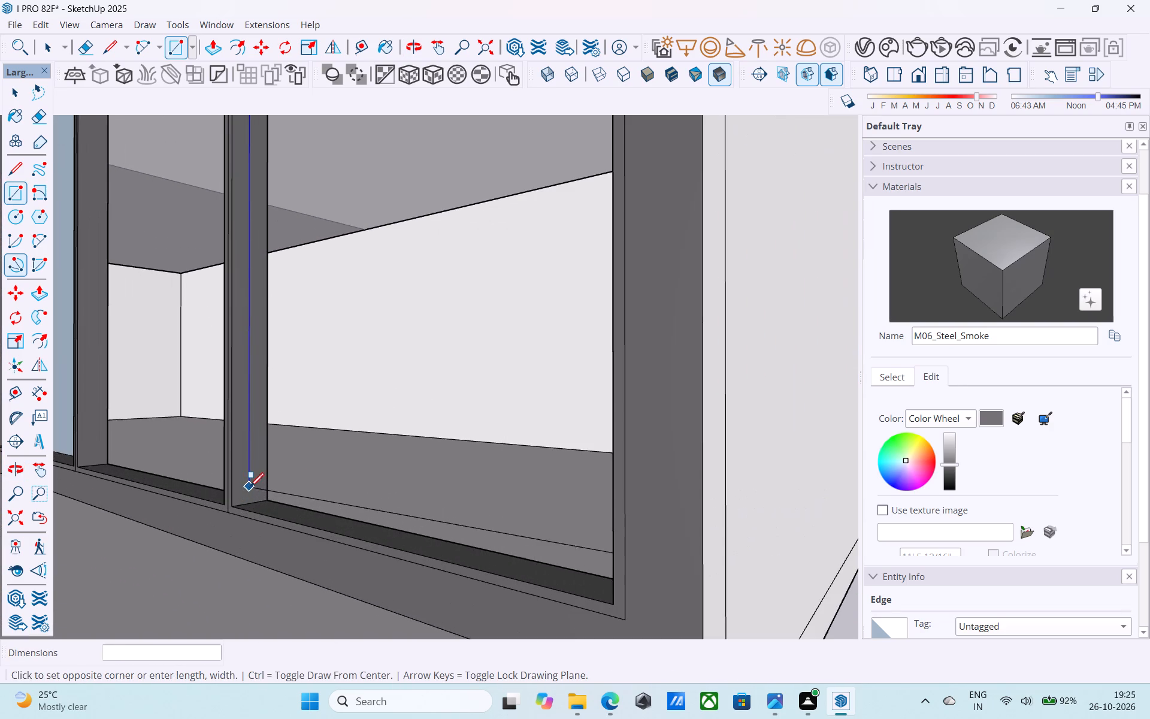
pyautogui.click(271, 504)
# Draw a rectangular pane filling the back edge of the middle window panel.
pyautogui.scroll(-6, 268, 449)
pyautogui.keyDown('shift'); pyautogui.moveTo(270, 453); pyautogui.dragTo(309, 534, button='middle'); pyautogui.keyUp('shift')
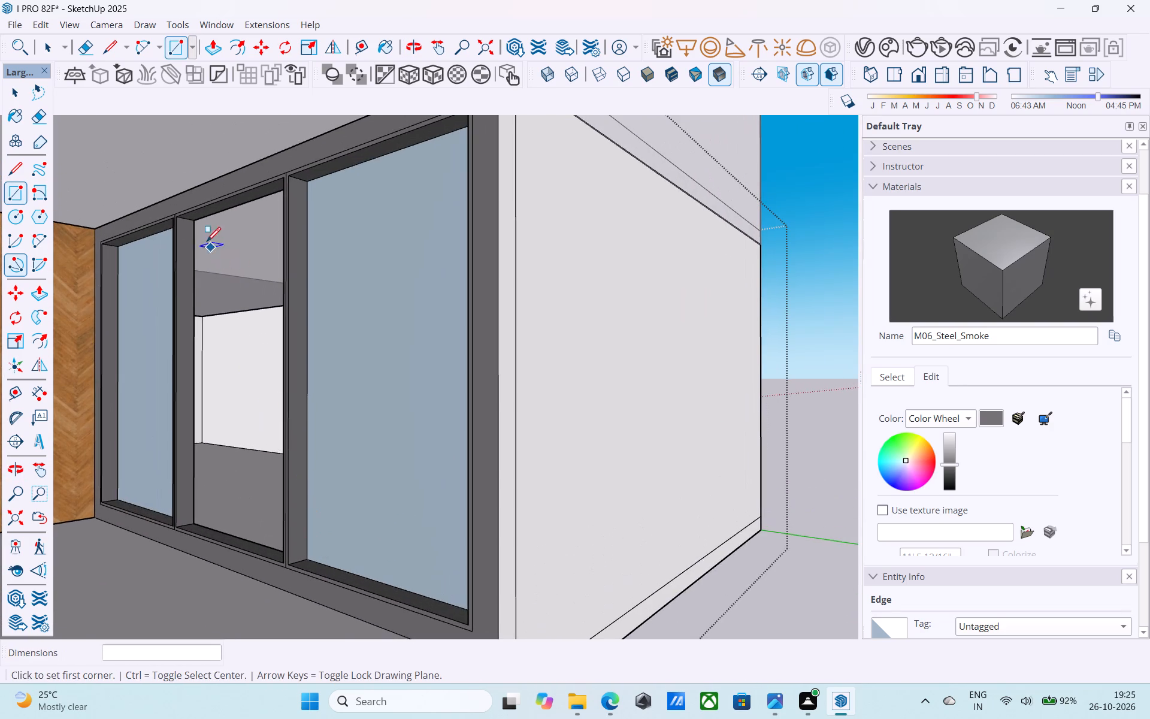
pyautogui.scroll(8, 203, 234)
pyautogui.click(192, 216)
pyautogui.scroll(-7, 325, 419)
pyautogui.keyDown('shift'); pyautogui.moveTo(352, 476); pyautogui.dragTo(740, 456, button='middle'); pyautogui.keyUp('shift')
pyautogui.scroll(10, 355, 501)
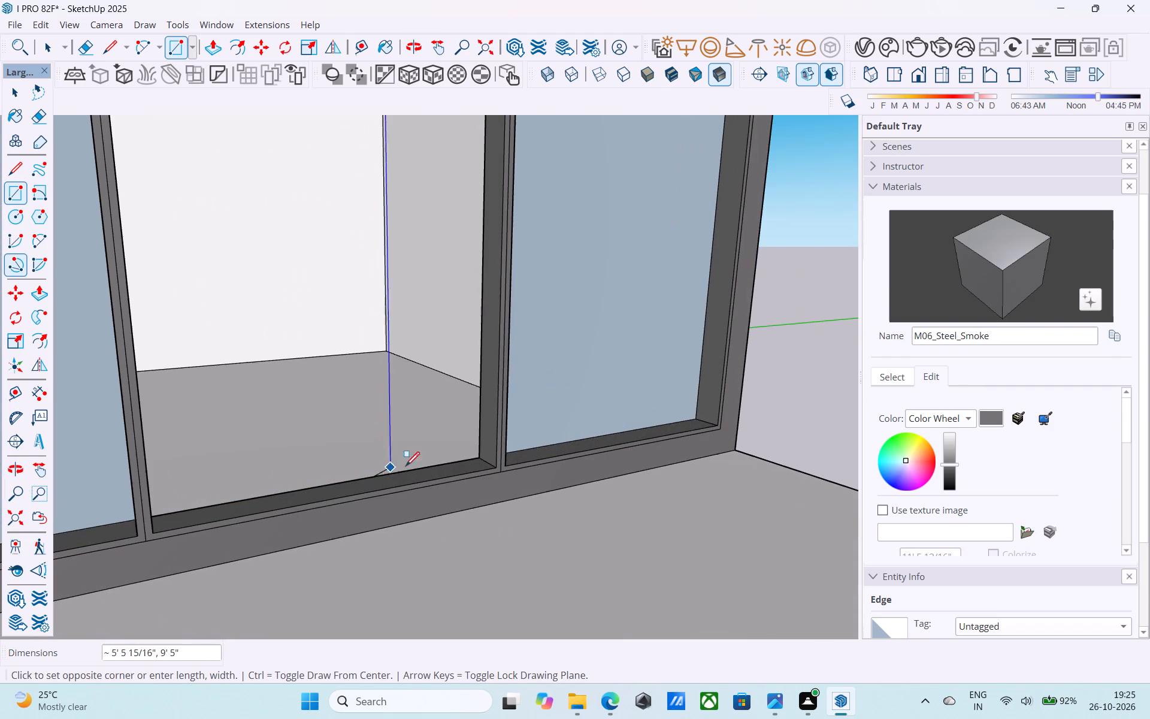
pyautogui.click(476, 457)
# Paint the three window panes with the Glass_Basic_01 material.
pyautogui.scroll(-5, 480, 448)
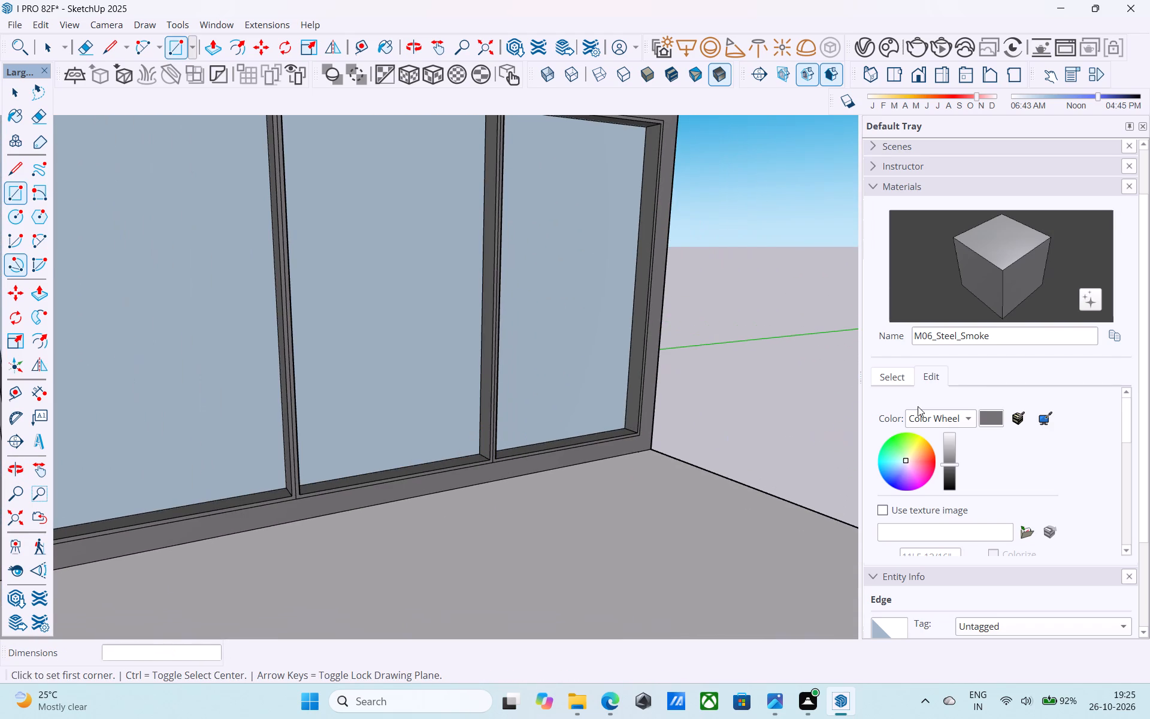
pyautogui.click(907, 380)
pyautogui.click(950, 427)
pyautogui.click(568, 322)
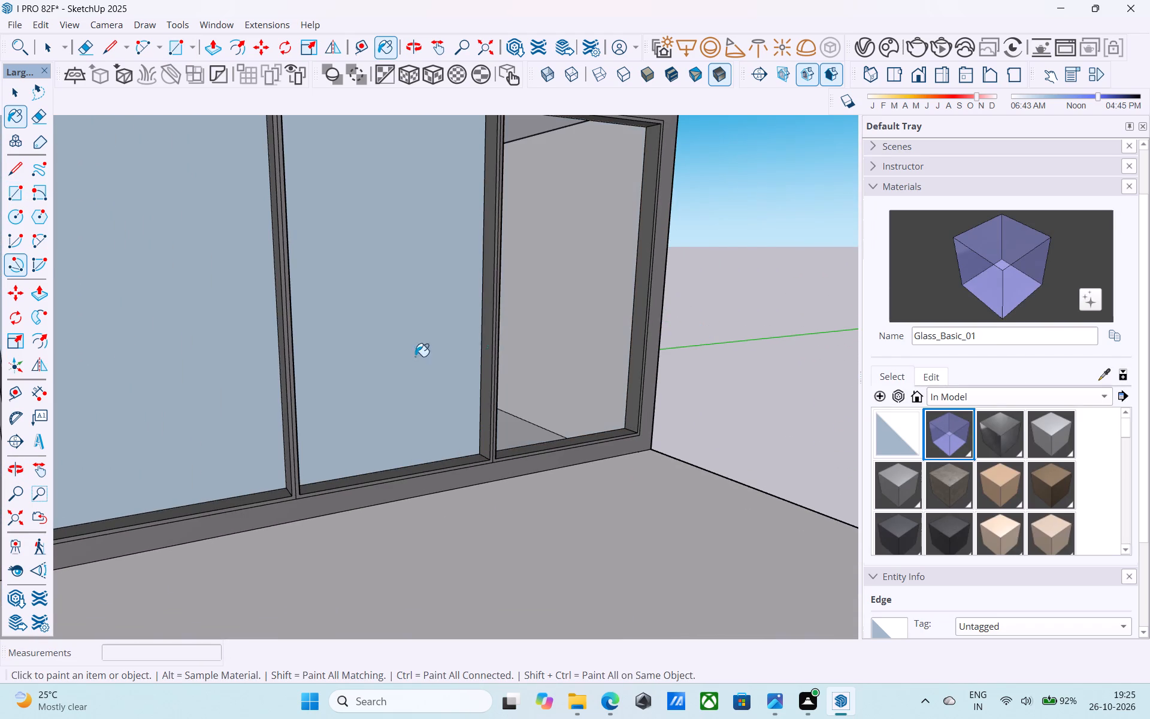
pyautogui.click(361, 366)
pyautogui.click(55, 421)
# Draw a second 4' 10" by 8' 4" pane at the front edge of the window panel nearest the wood cladding.
pyautogui.scroll(-10, 489, 401)
pyautogui.moveTo(583, 415); pyautogui.dragTo(276, 345, button='middle')
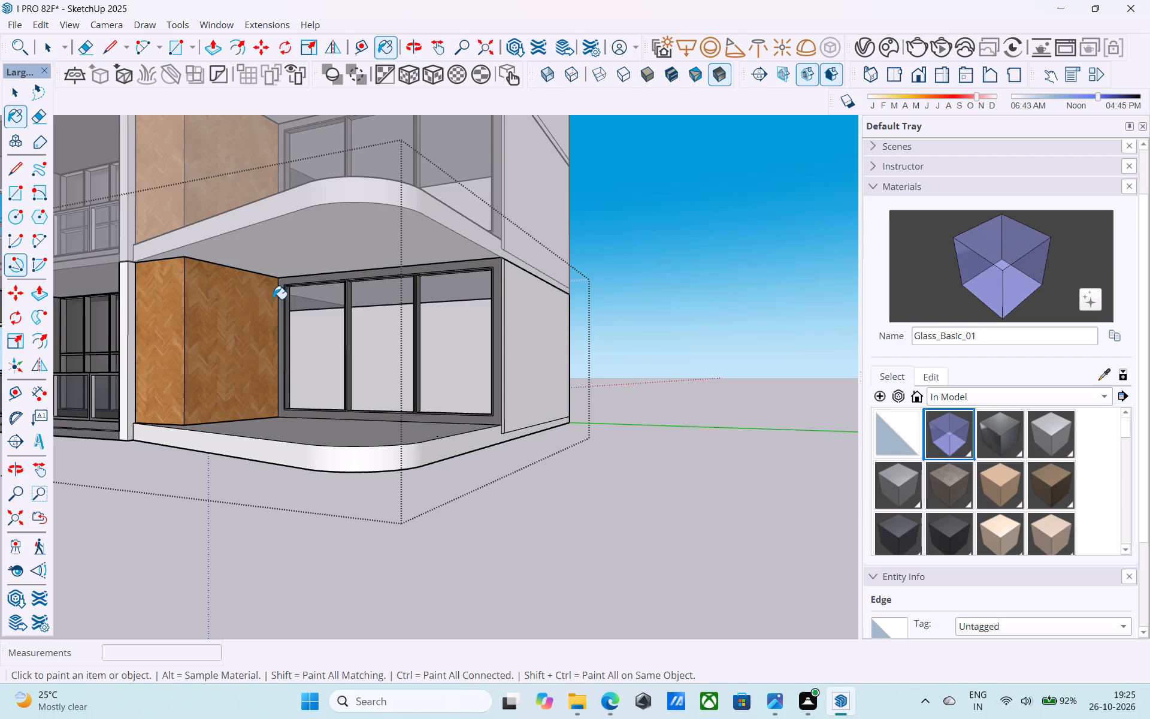
pyautogui.moveTo(276, 292); pyautogui.dragTo(274, 279, button='middle')
pyautogui.scroll(11, 280, 281)
pyautogui.press('space')
pyautogui.write('R')
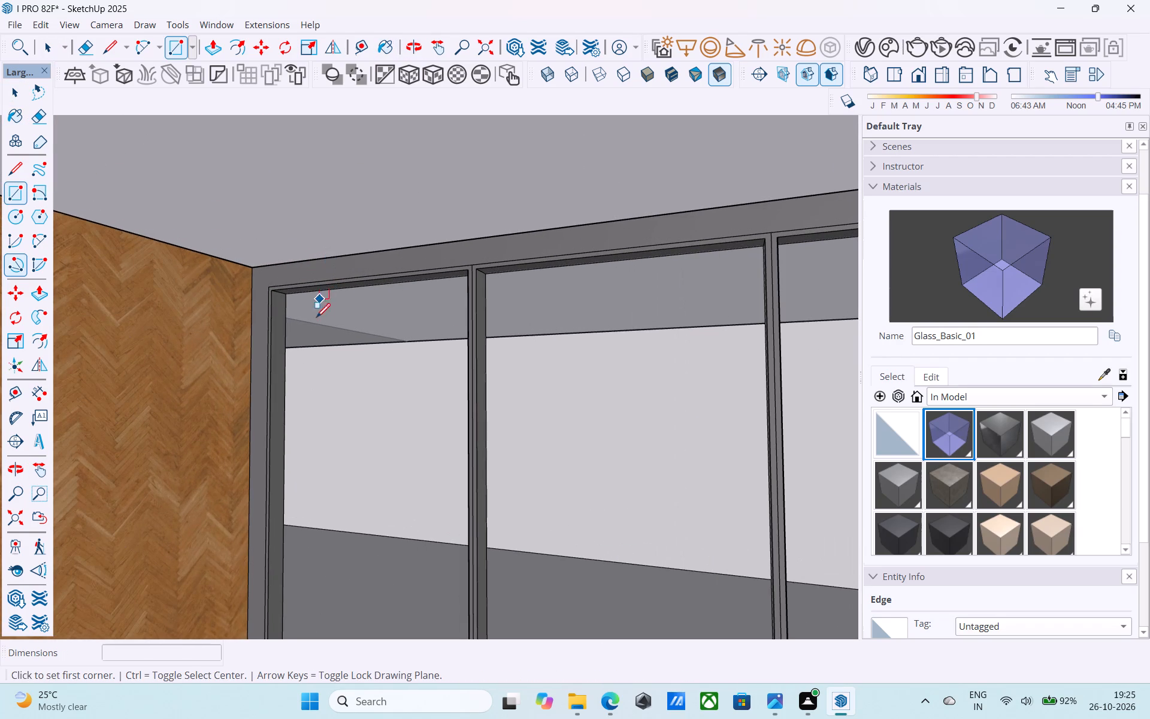
pyautogui.scroll(5, 277, 315)
pyautogui.click(271, 281)
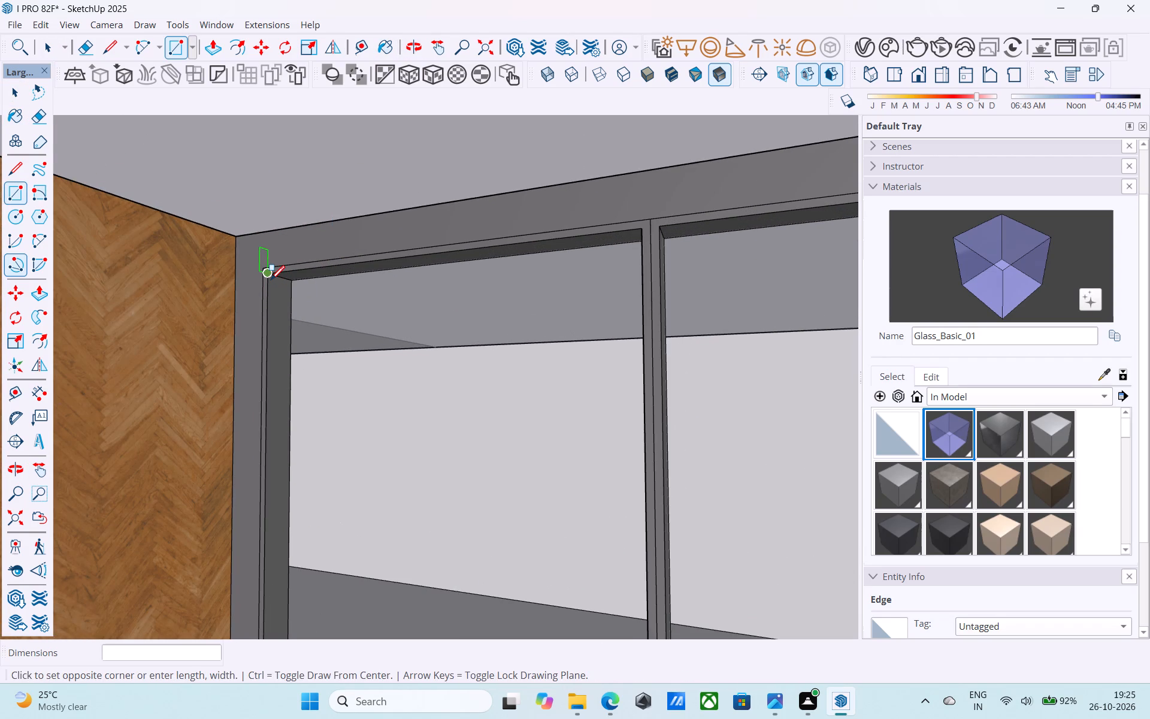
pyautogui.scroll(-10, 271, 280)
pyautogui.moveTo(382, 465); pyautogui.dragTo(535, 452, button='middle')
pyautogui.scroll(2, 536, 534)
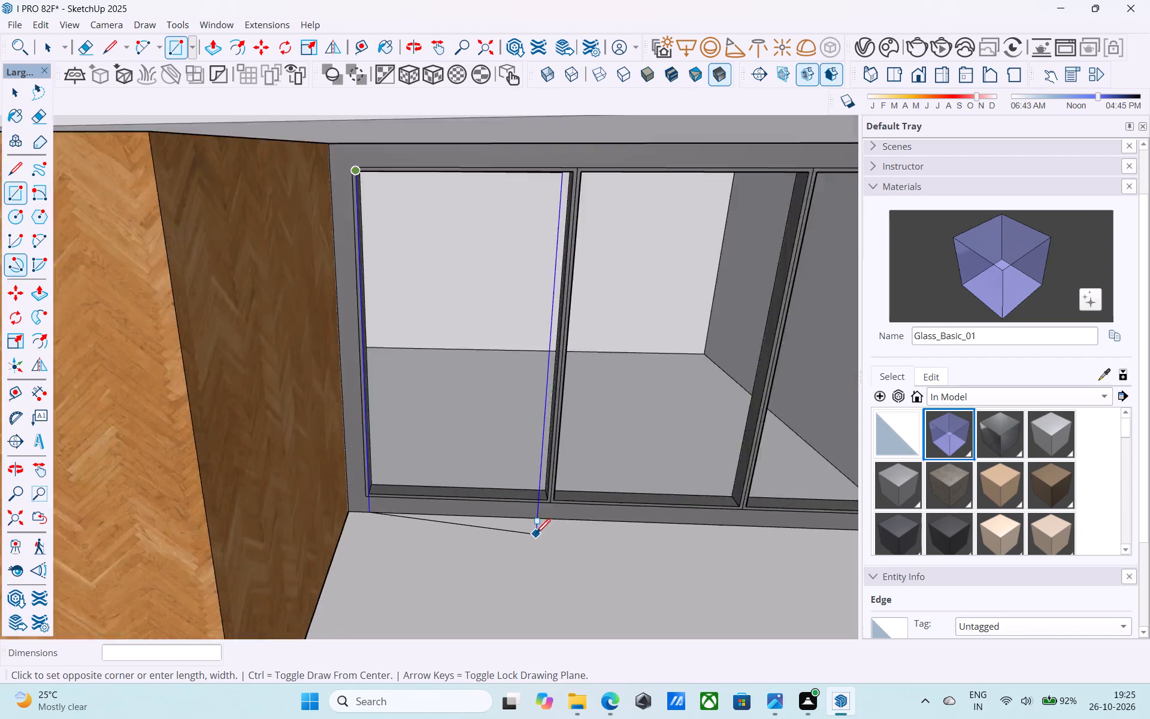
pyautogui.scroll(13, 536, 534)
pyautogui.click(561, 481)
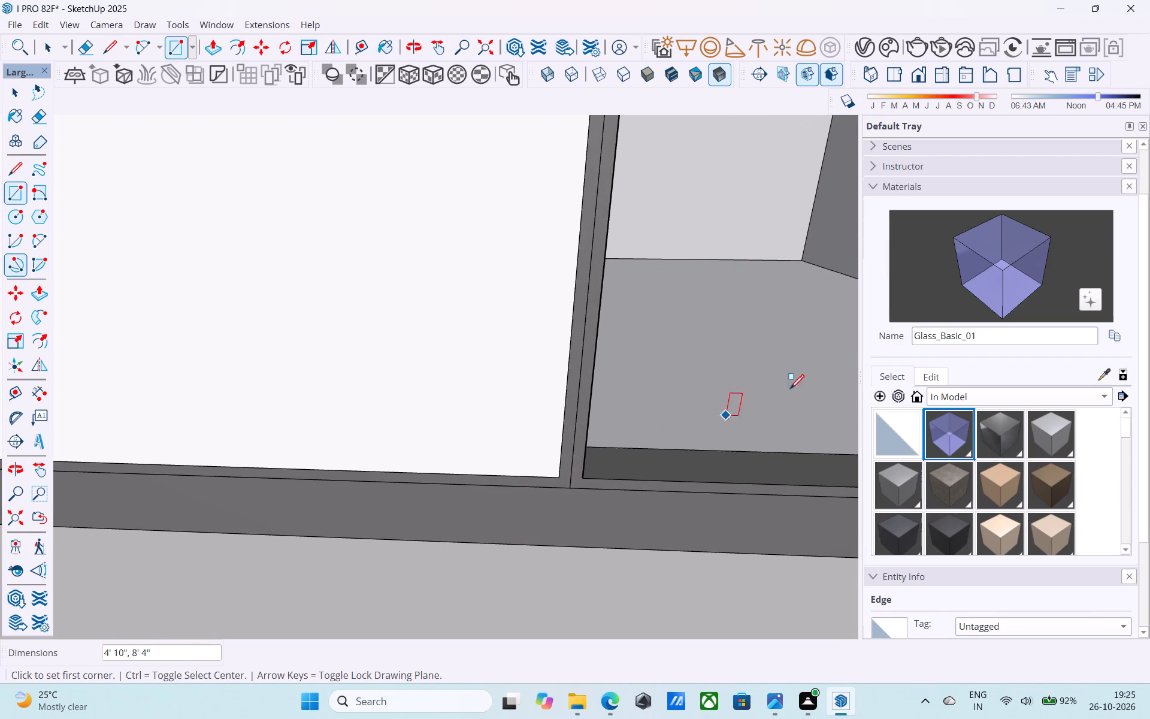
# Paint the front pane nearest the wood cladding with Glass_Basic_01.
pyautogui.moveTo(1011, 292); pyautogui.dragTo(992, 296)
pyautogui.moveTo(428, 308); pyautogui.dragTo(434, 303)
# Draw an 8' 4" by 4' 10" rectangular pane across the front edge of the middle window panel.
pyautogui.scroll(-11, 485, 284)
pyautogui.moveTo(509, 333); pyautogui.dragTo(409, 569, button='middle')
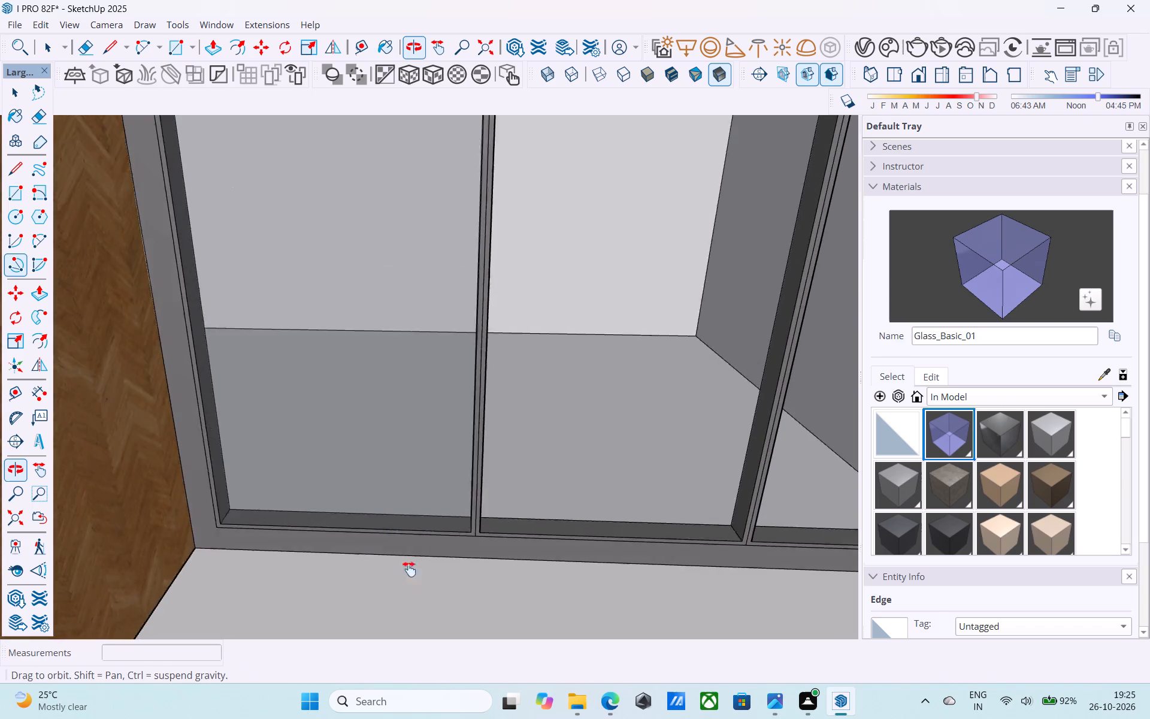
pyautogui.moveTo(409, 569); pyautogui.dragTo(250, 415, button='middle')
pyautogui.keyDown('shift'); pyautogui.moveTo(423, 513); pyautogui.dragTo(389, 459, button='middle'); pyautogui.keyUp('shift')
pyautogui.press('r')
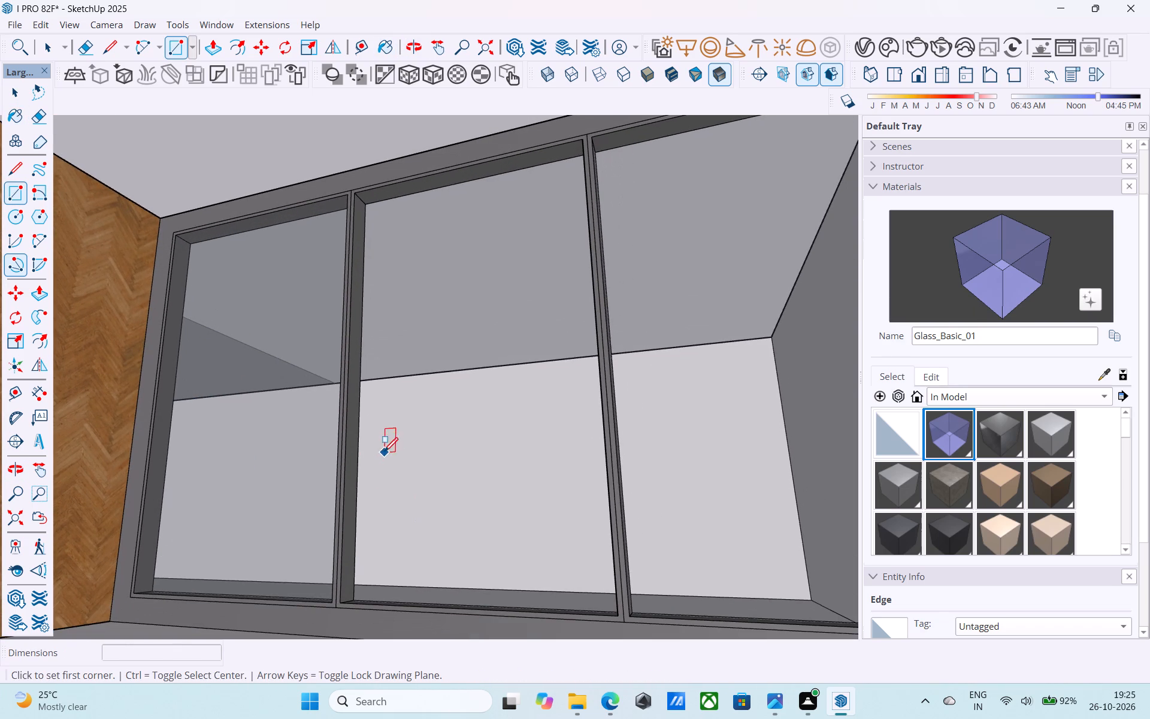
pyautogui.scroll(9, 345, 209)
pyautogui.click(364, 180)
pyautogui.scroll(-4, 391, 264)
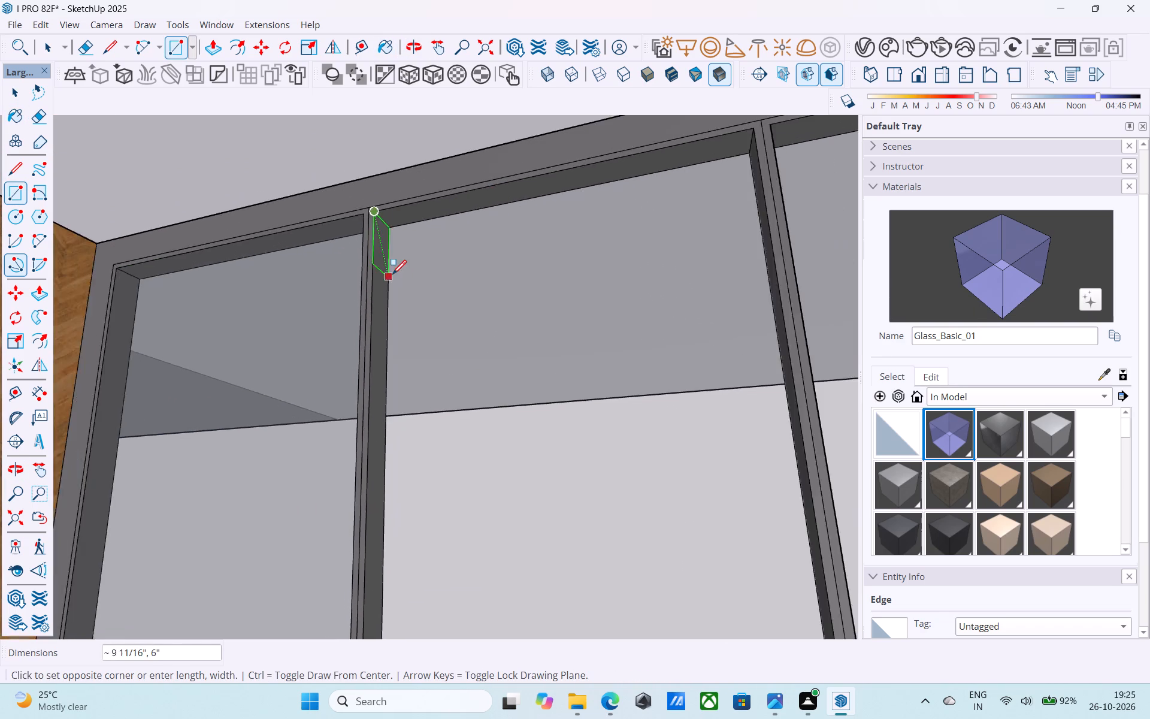
pyautogui.scroll(-8, 392, 276)
pyautogui.keyDown('shift'); pyautogui.moveTo(526, 454); pyautogui.dragTo(498, 401, button='middle'); pyautogui.keyUp('shift')
pyautogui.scroll(-13, 498, 395)
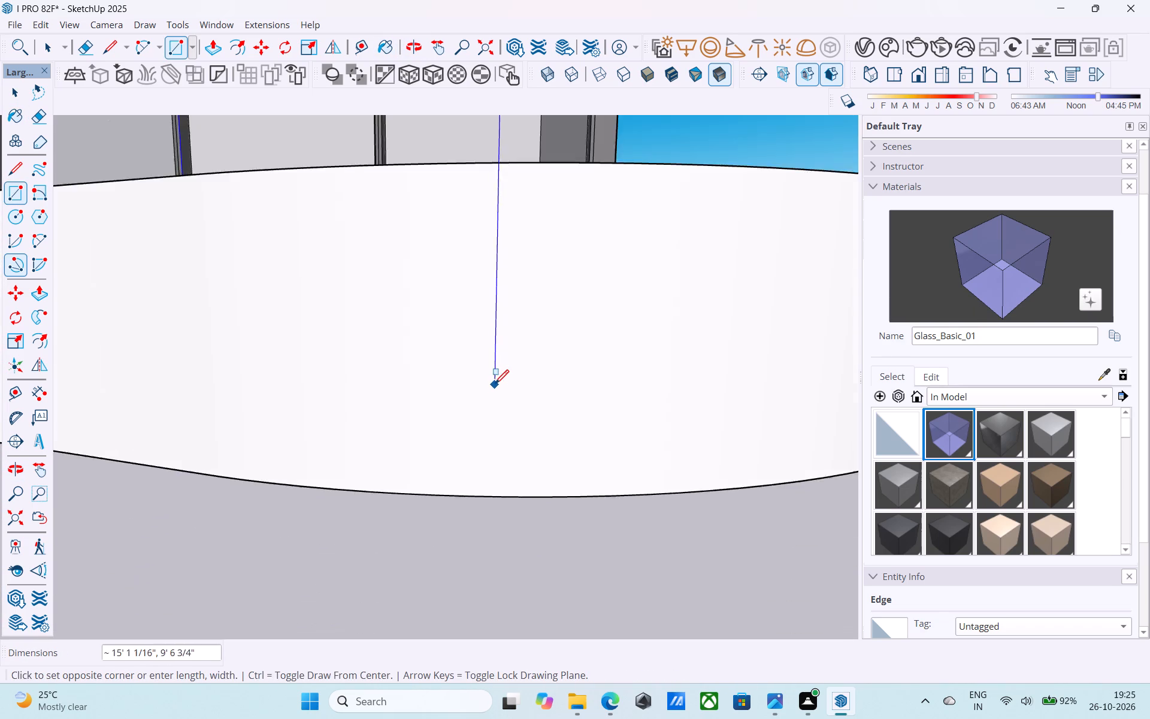
pyautogui.scroll(-20, 495, 385)
pyautogui.scroll(-2, 495, 385)
pyautogui.moveTo(482, 384); pyautogui.dragTo(498, 470, button='middle')
pyautogui.scroll(5, 358, 144)
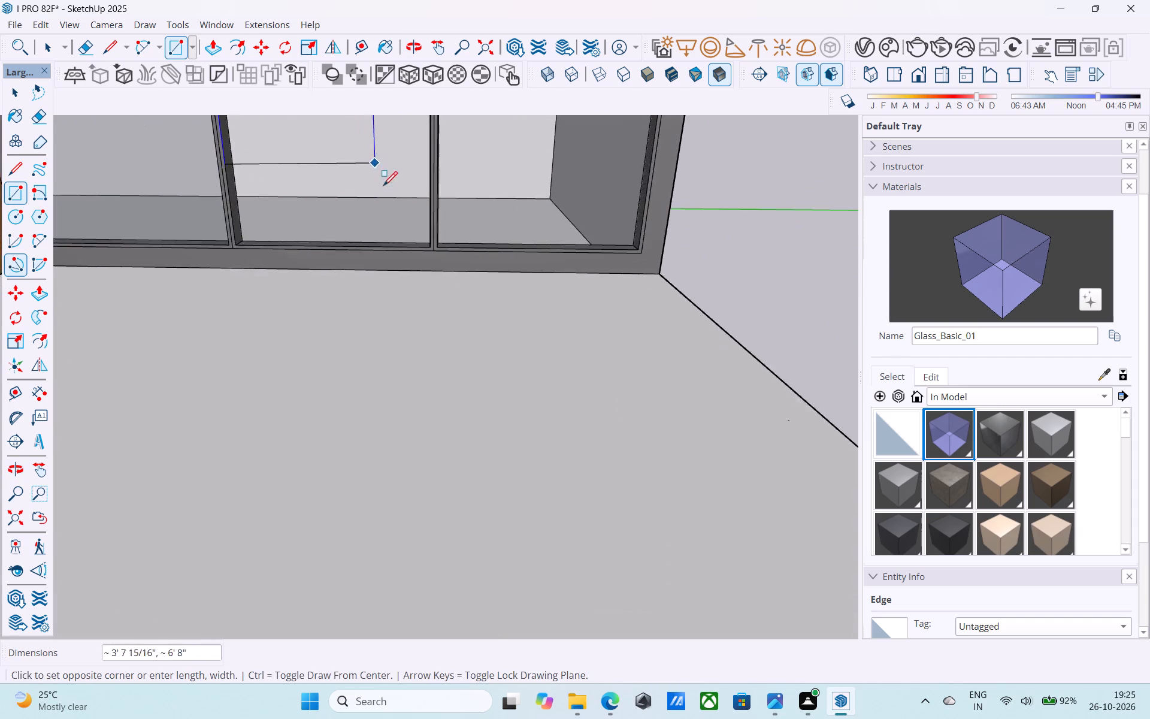
pyautogui.scroll(13, 383, 187)
pyautogui.click(501, 289)
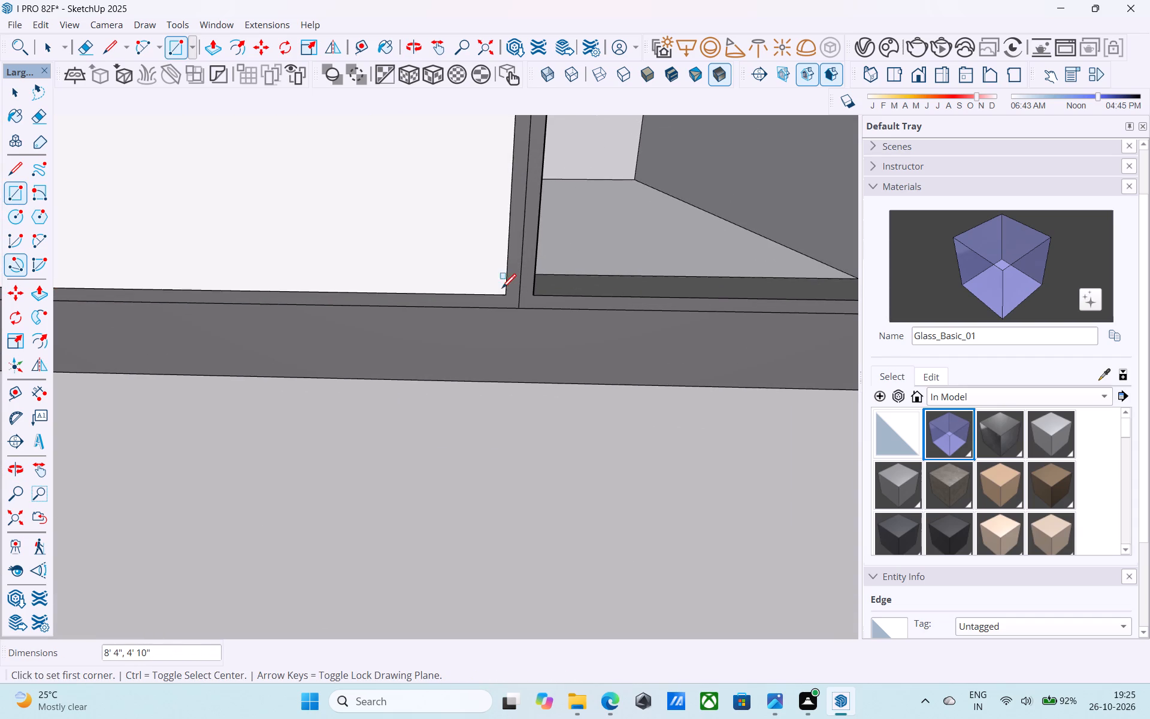
# Draw an 8' 4" by 4' 10" rectangular pane across the front edge of the window panel farthest from the wood cladding.
pyautogui.scroll(-17, 495, 285)
pyautogui.keyDown('shift'); pyautogui.moveTo(492, 278); pyautogui.dragTo(377, 431, button='middle'); pyautogui.keyUp('shift')
pyautogui.moveTo(356, 274); pyautogui.dragTo(367, 355, button='middle')
pyautogui.scroll(9, 362, 190)
pyautogui.click(362, 175)
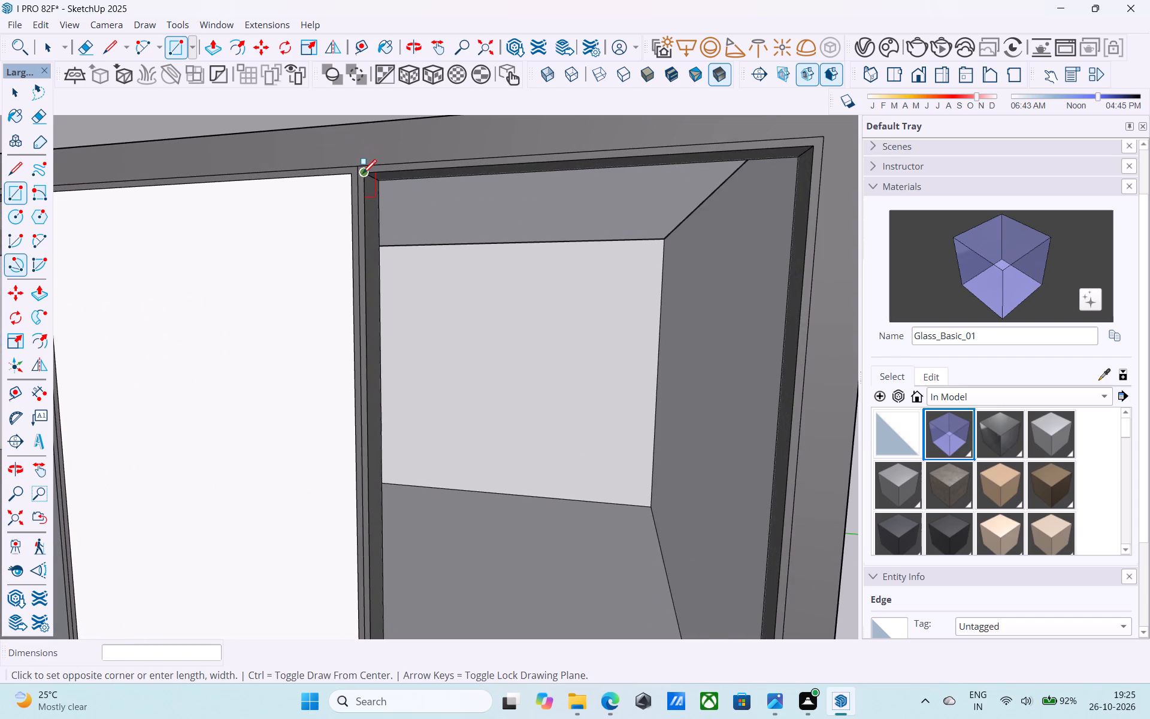
pyautogui.scroll(-5, 364, 171)
pyautogui.keyDown('shift'); pyautogui.moveTo(560, 536); pyautogui.dragTo(591, 467, button='middle'); pyautogui.keyUp('shift')
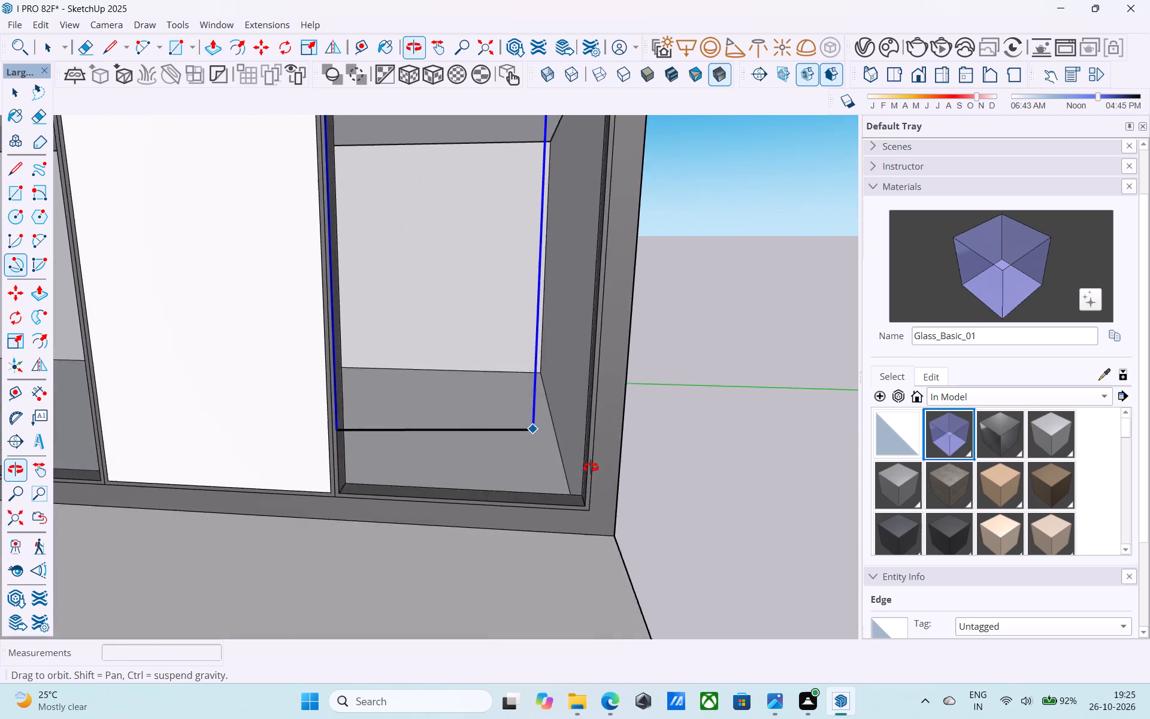
pyautogui.keyDown('shift'); pyautogui.moveTo(591, 467); pyautogui.dragTo(599, 471, button='middle'); pyautogui.keyUp('shift')
pyautogui.scroll(8, 604, 481)
pyautogui.click(574, 517)
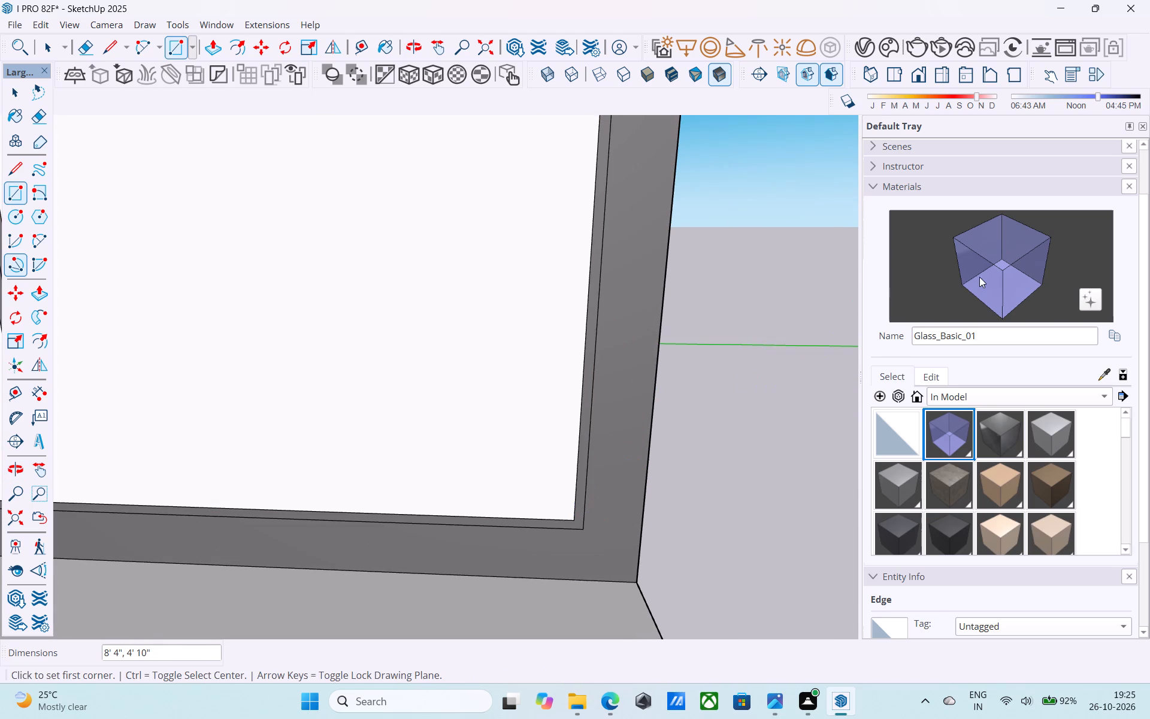
# Paint the middle front pane and the front pane nearest the side wall with Glass_Basic_01, and save the model.
pyautogui.click(985, 273)
pyautogui.click(537, 315)
pyautogui.scroll(-12, 560, 320)
pyautogui.click(253, 295)
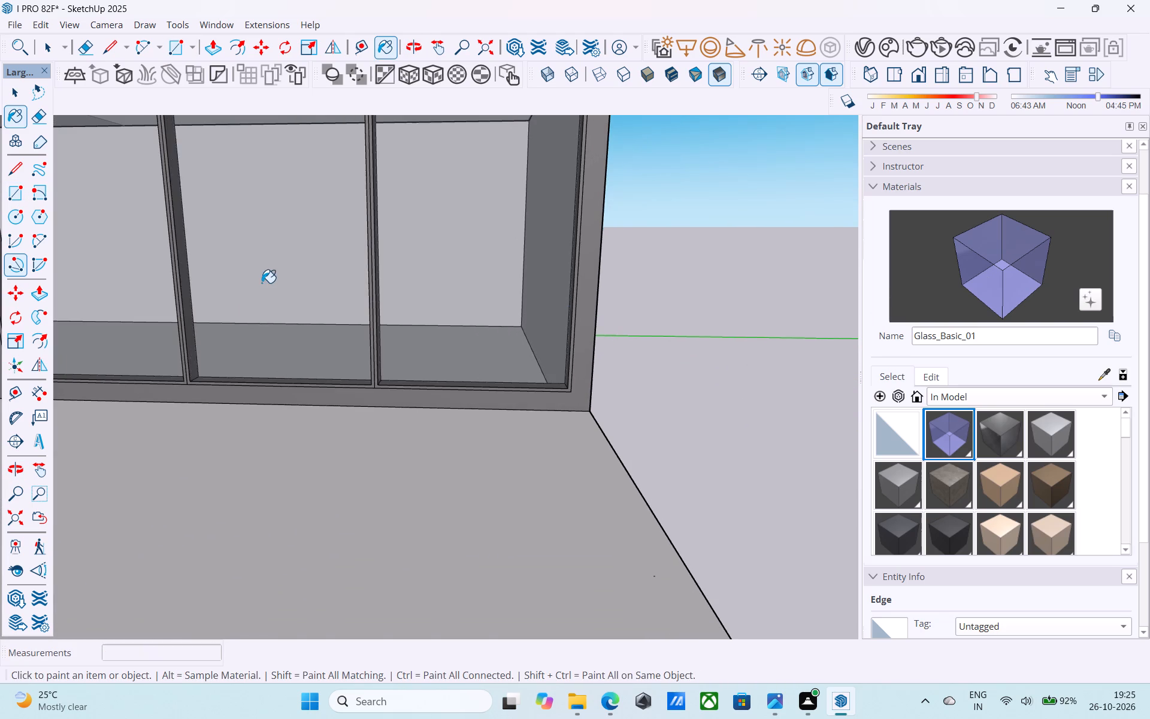
pyautogui.scroll(-5, 262, 283)
pyautogui.keyDown('shift'); pyautogui.moveTo(262, 283); pyautogui.dragTo(304, 337, button='middle'); pyautogui.keyUp('shift')
pyautogui.hotkey('ctrl', 's')
# Finish editing the floor component, return to the whole building and save the model.
pyautogui.press('space')
pyautogui.scroll(-11, 302, 334)
pyautogui.scroll(-5, 526, 364)
pyautogui.moveTo(529, 392); pyautogui.dragTo(459, 319, button='middle')
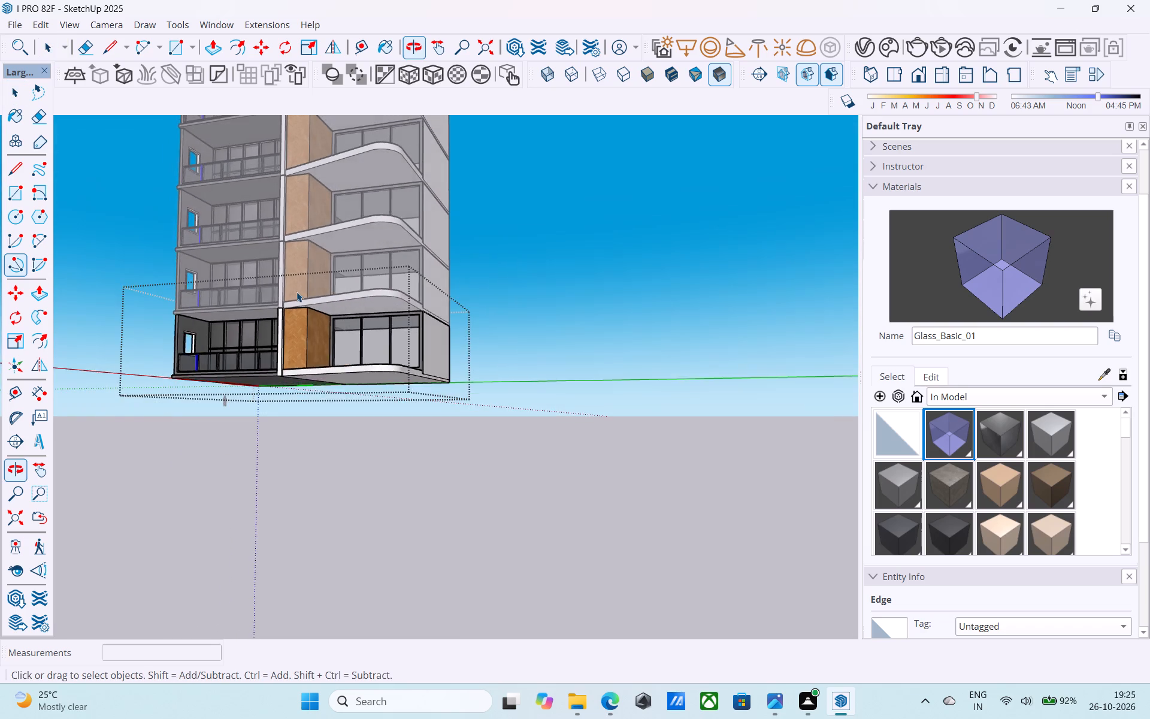
pyautogui.scroll(4, 292, 289)
pyautogui.click(670, 382)
pyautogui.scroll(4, 258, 289)
pyautogui.scroll(-11, 264, 294)
pyautogui.moveTo(547, 466); pyautogui.dragTo(541, 461, button='middle')
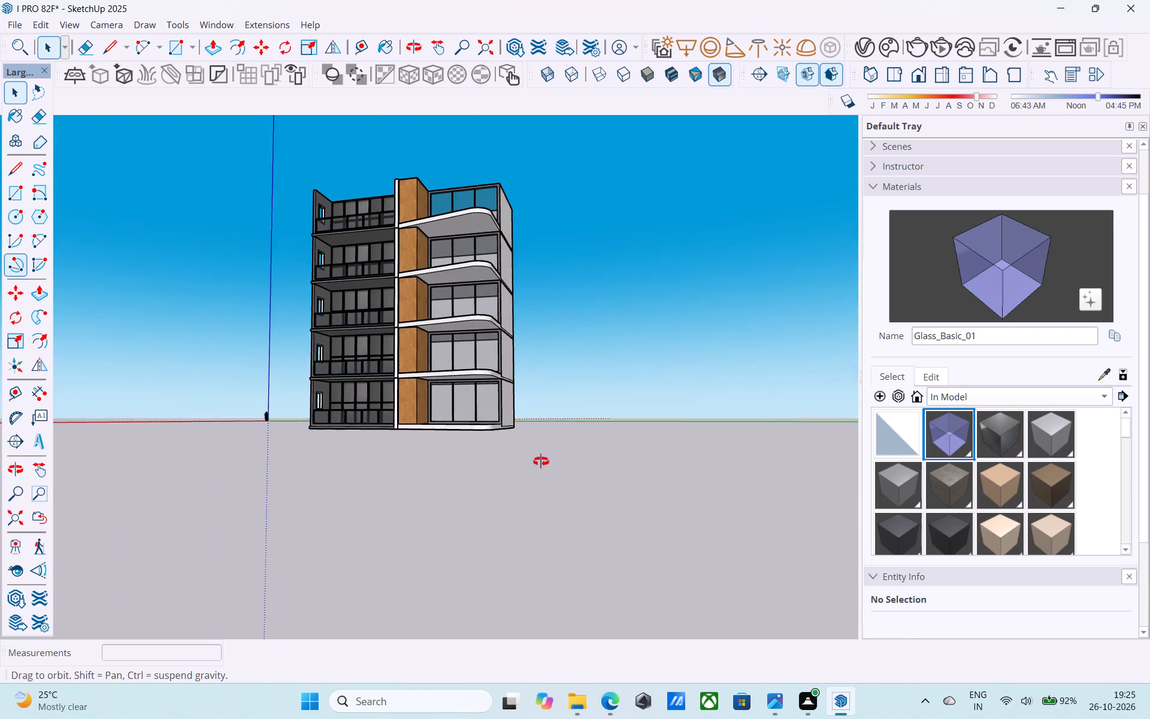
pyautogui.moveTo(541, 461); pyautogui.dragTo(498, 464, button='middle')
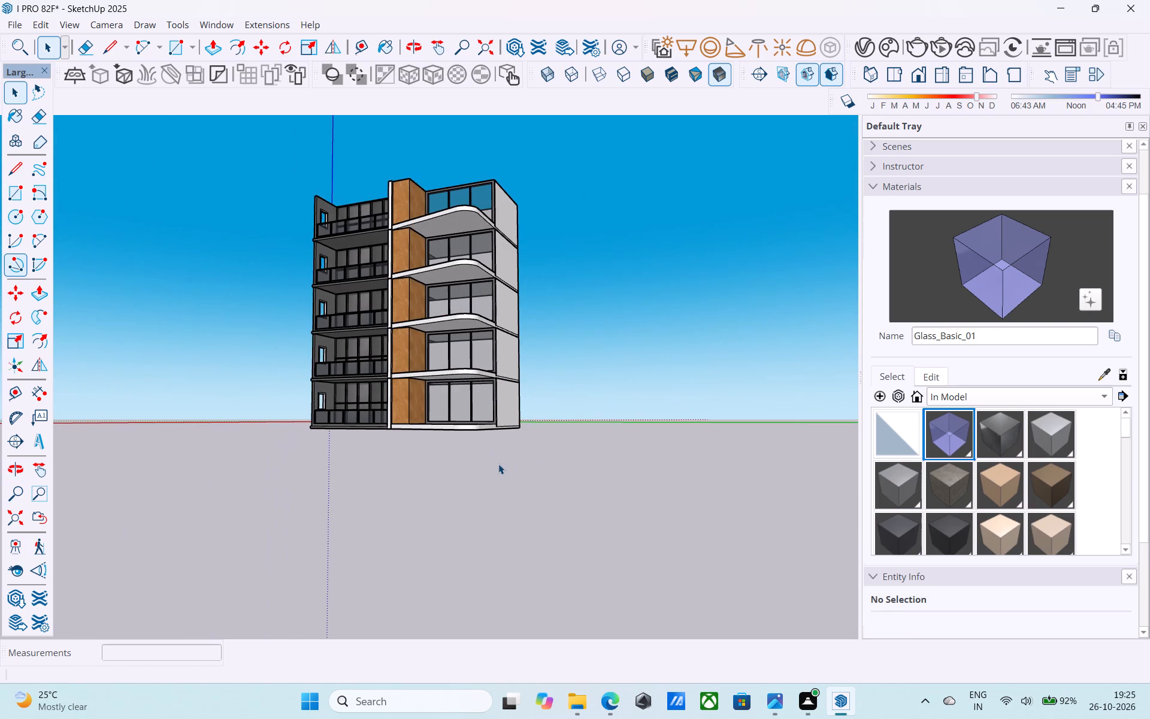
pyautogui.hotkey('ctrl', 's')
pyautogui.scroll(4, 428, 380)
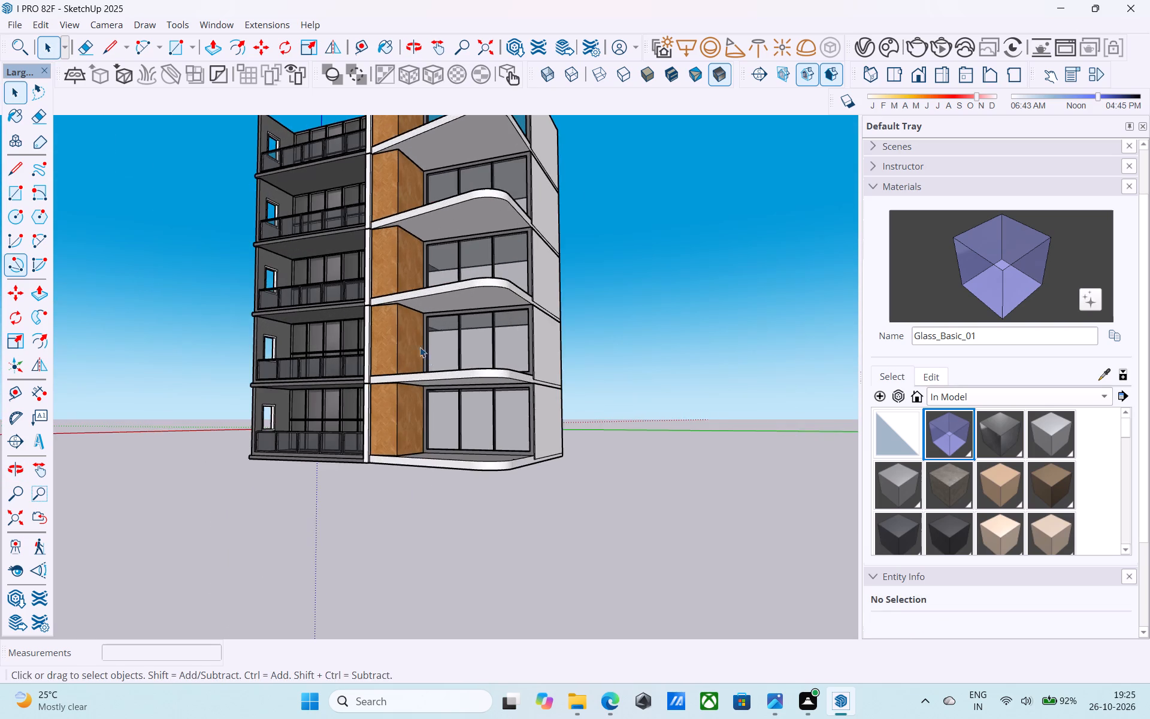
pyautogui.keyDown('shift'); pyautogui.moveTo(417, 319); pyautogui.dragTo(424, 467, button='middle'); pyautogui.keyUp('shift')
pyautogui.keyDown('shift'); pyautogui.moveTo(425, 379); pyautogui.dragTo(431, 394, button='middle'); pyautogui.keyUp('shift')
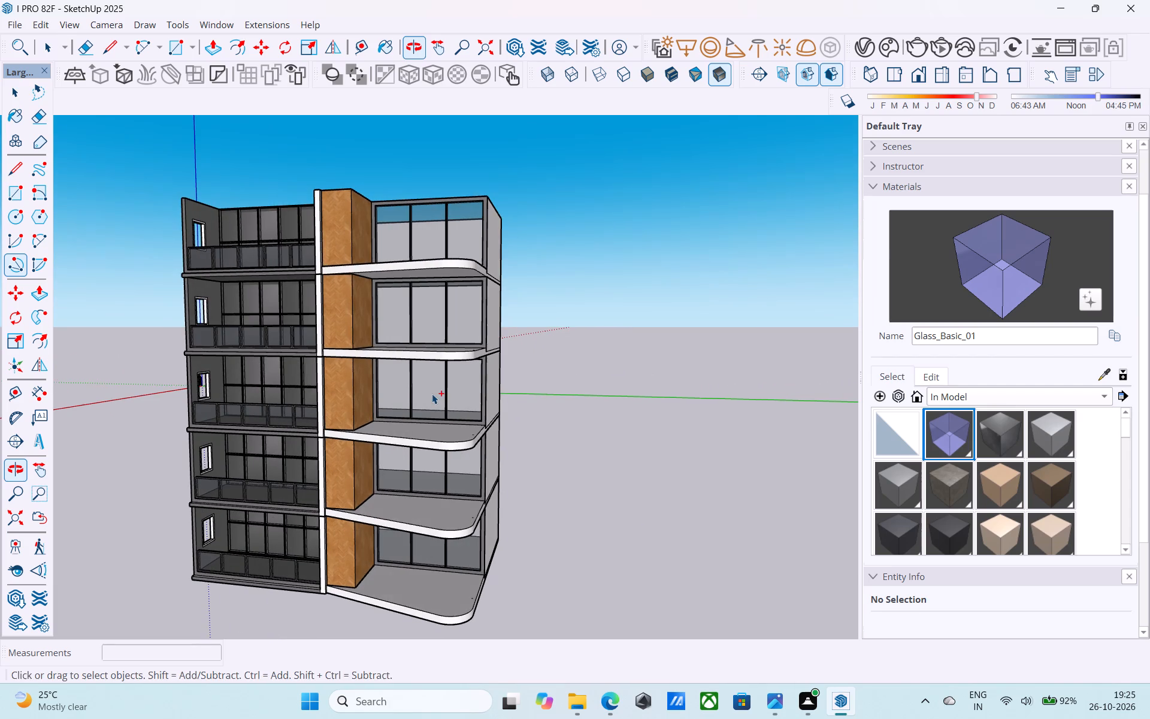
pyautogui.hotkey('ctrl', 's')
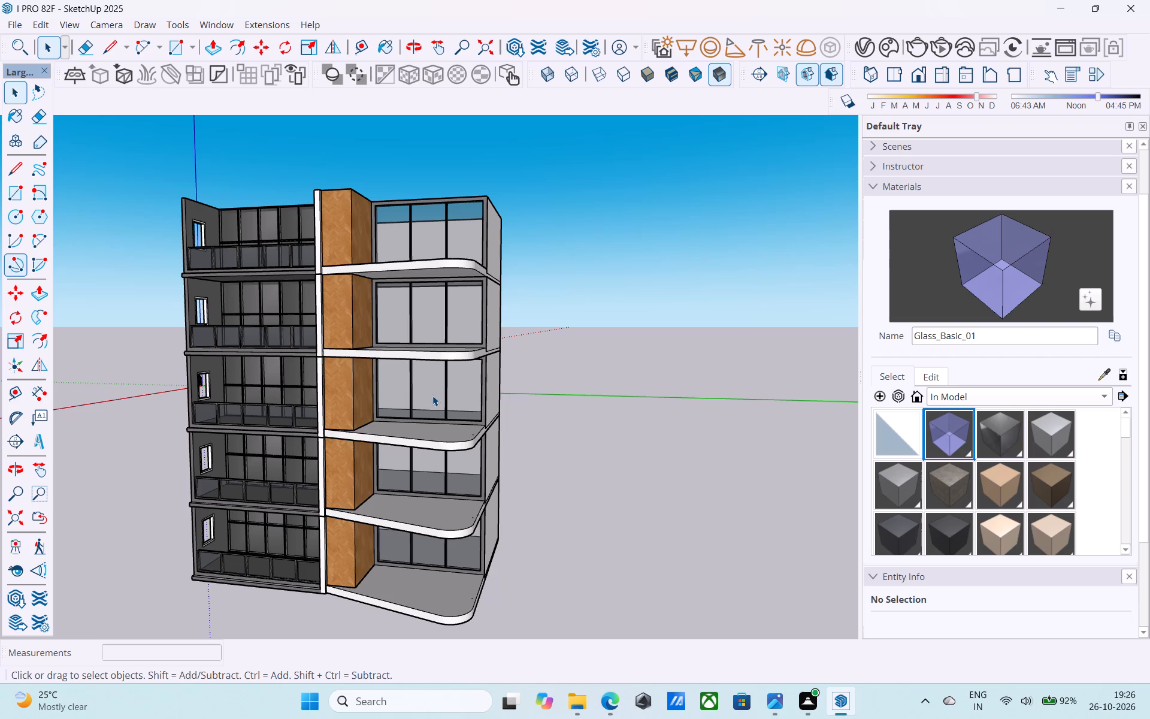
# Examine the five-storey facade, its balconies and window walls from both sides and from below.
pyautogui.scroll(4, 443, 385)
pyautogui.moveTo(455, 424); pyautogui.dragTo(609, 398, button='middle')
pyautogui.scroll(-3, 610, 398)
pyautogui.moveTo(611, 398); pyautogui.dragTo(632, 478, button='middle')
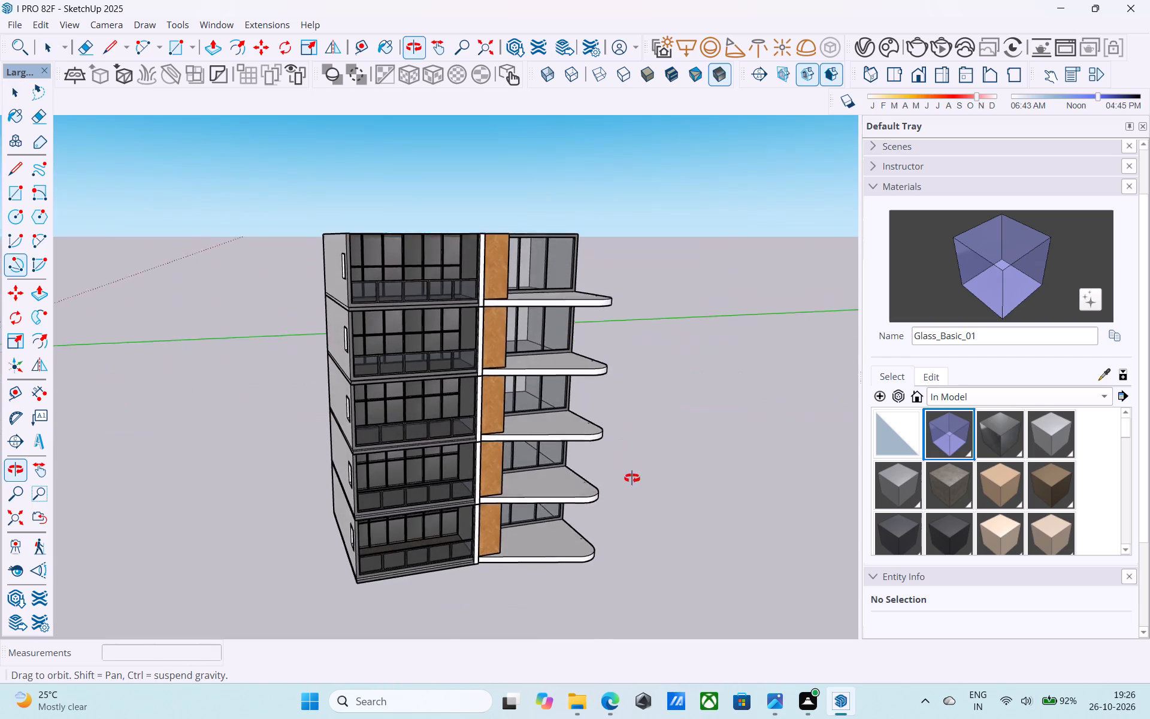
pyautogui.moveTo(632, 478); pyautogui.dragTo(350, 422, button='middle')
pyautogui.moveTo(422, 434); pyautogui.dragTo(389, 261, button='middle')
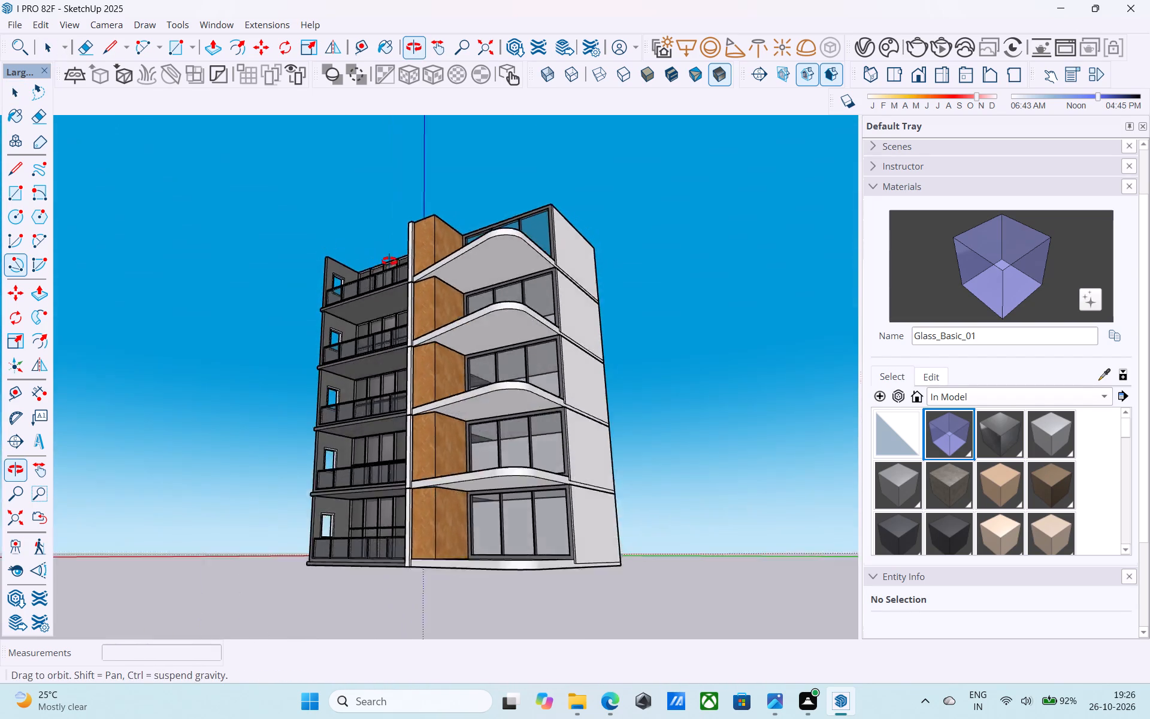
pyautogui.moveTo(389, 261); pyautogui.dragTo(391, 244, button='middle')
# Open the lowest floor component for editing at its curved balcony.
pyautogui.moveTo(494, 468); pyautogui.dragTo(537, 584, button='middle')
pyautogui.scroll(9, 537, 584)
pyautogui.doubleClick(488, 570)
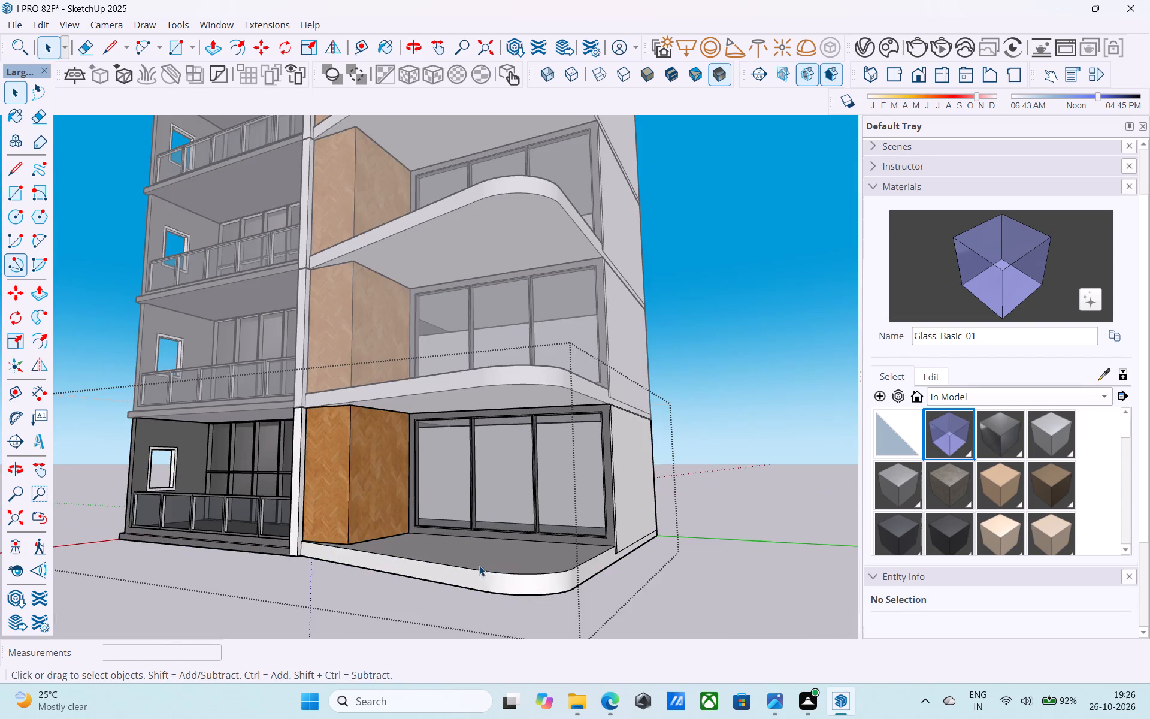
pyautogui.moveTo(479, 566); pyautogui.dragTo(816, 431, button='middle')
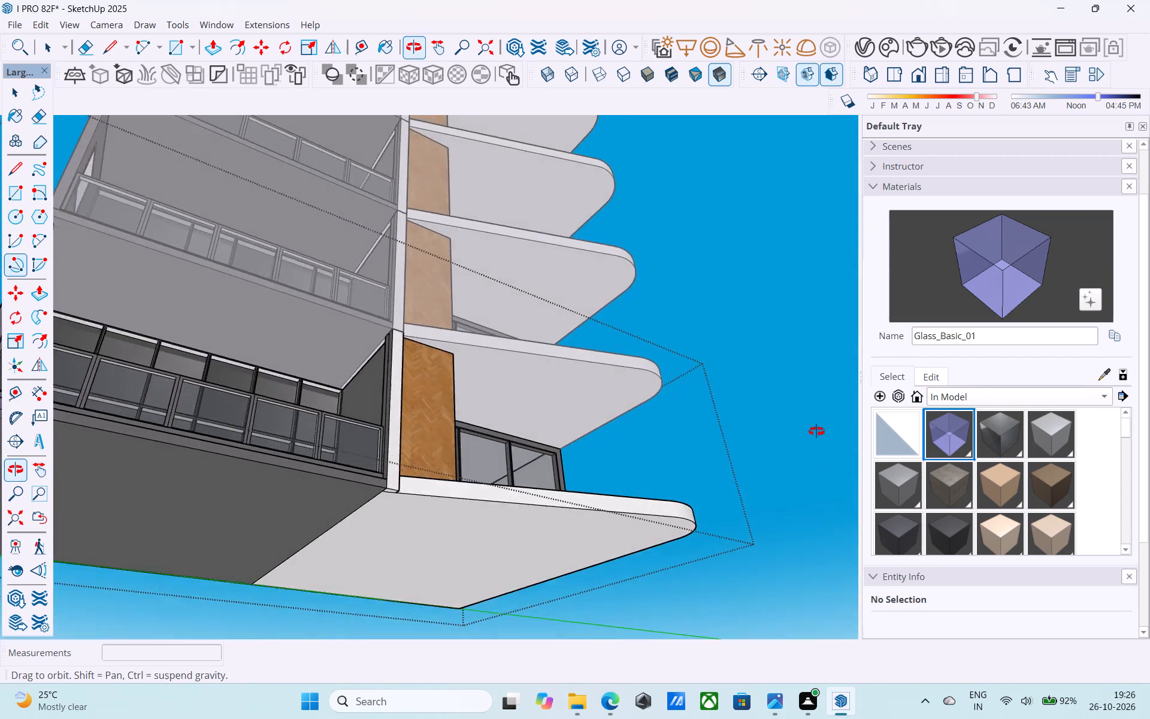
pyautogui.moveTo(816, 431); pyautogui.dragTo(647, 514, button='middle')
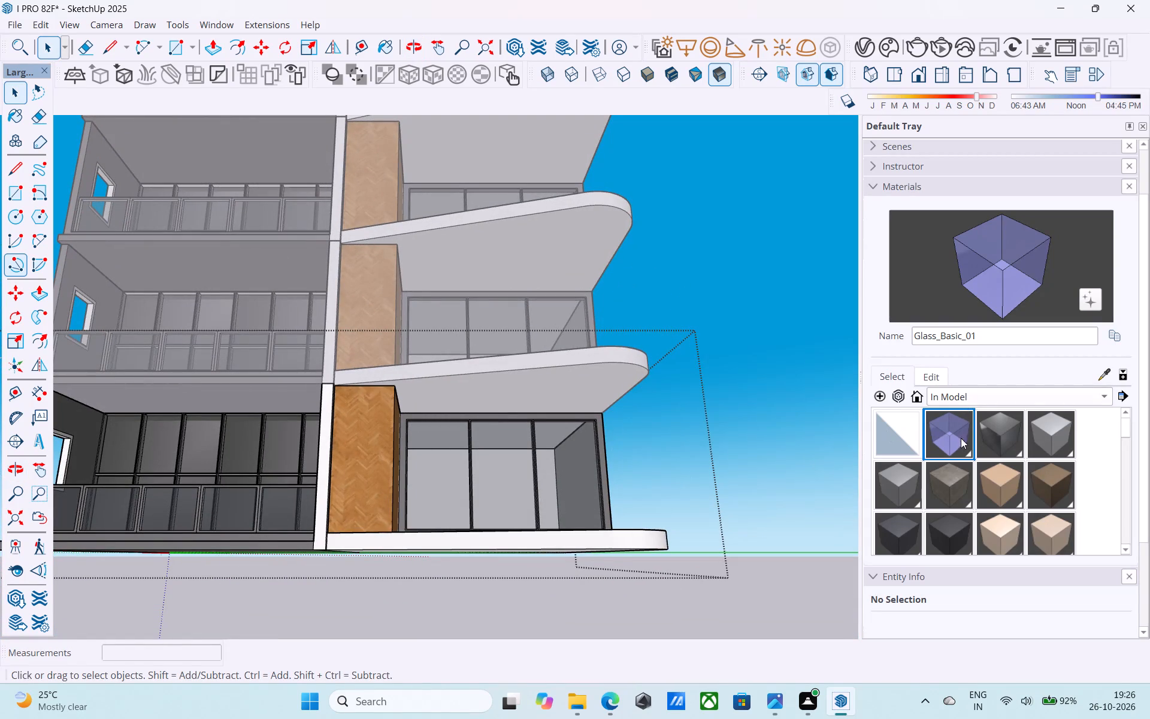
# Choose the M01_Silver_Fog material from the Solid Colors collection for painting.
pyautogui.scroll(-6, 960, 444)
pyautogui.scroll(4, 945, 478)
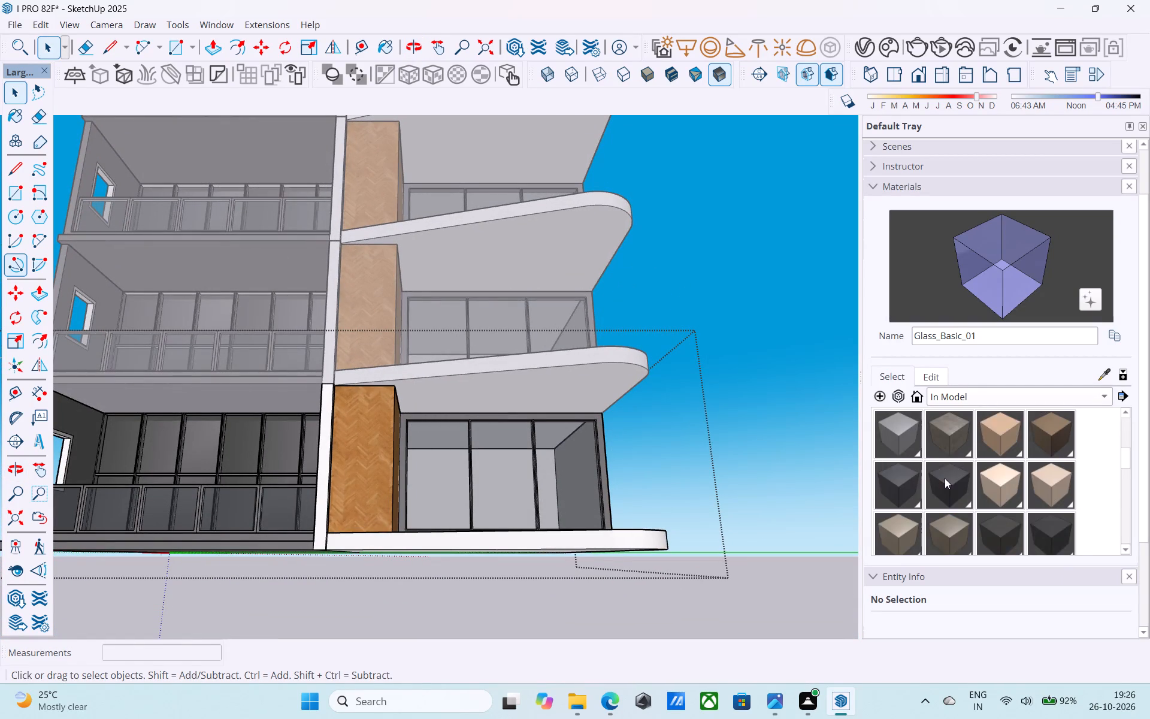
pyautogui.scroll(3, 1000, 479)
pyautogui.click(993, 439)
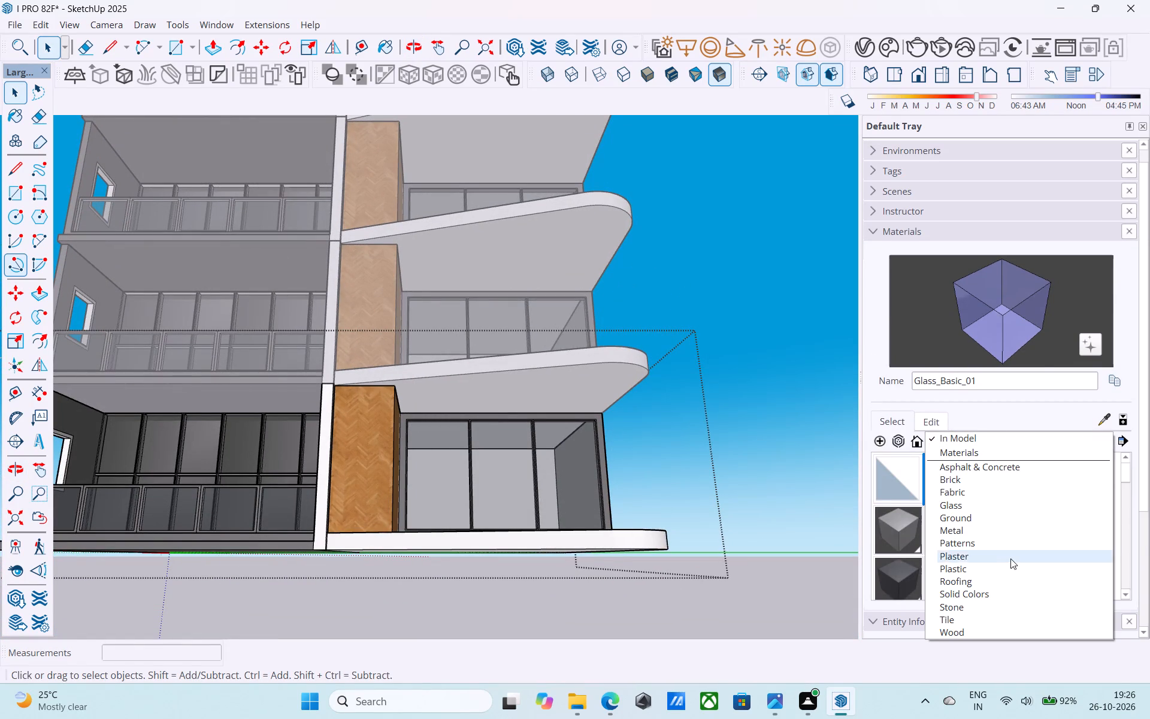
pyautogui.click(1004, 593)
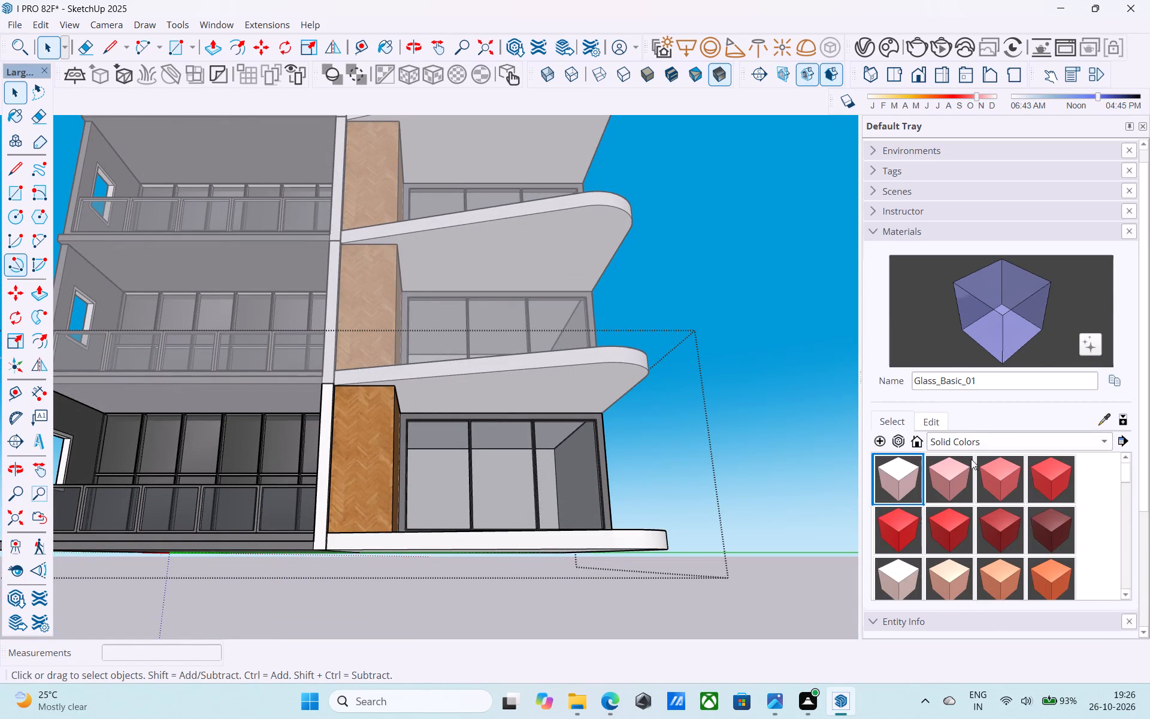
pyautogui.click(976, 442)
pyautogui.scroll(-5, 981, 533)
pyautogui.middleClick(981, 533)
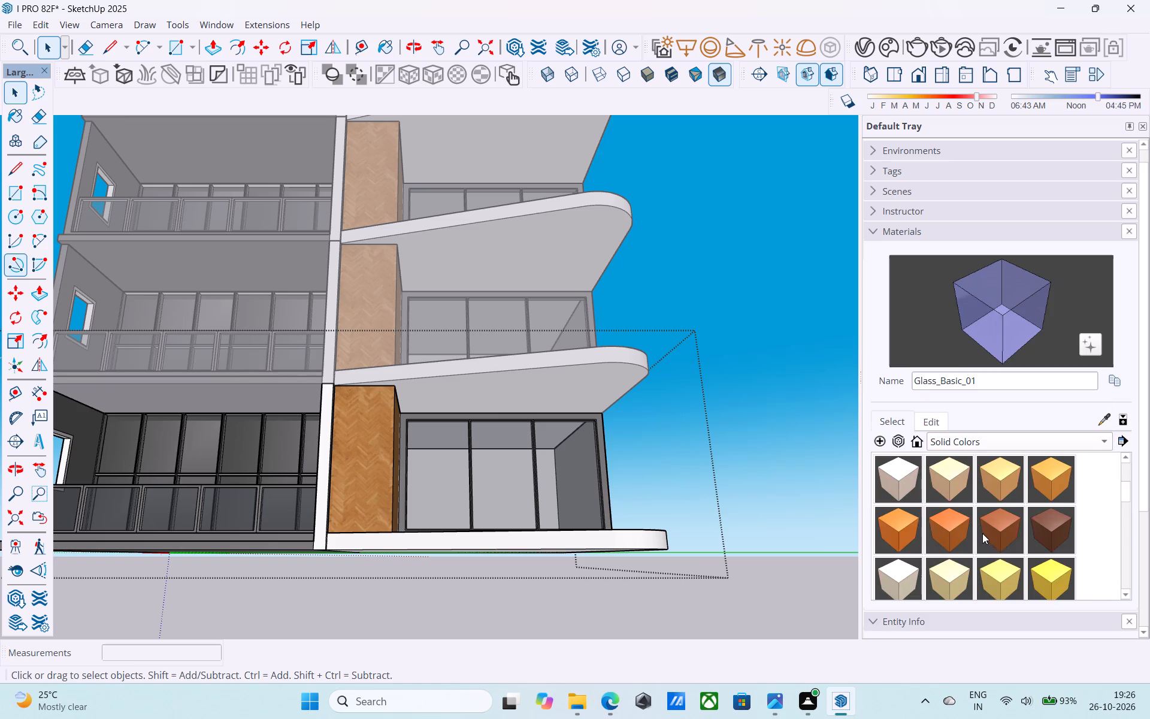
pyautogui.scroll(-11, 982, 534)
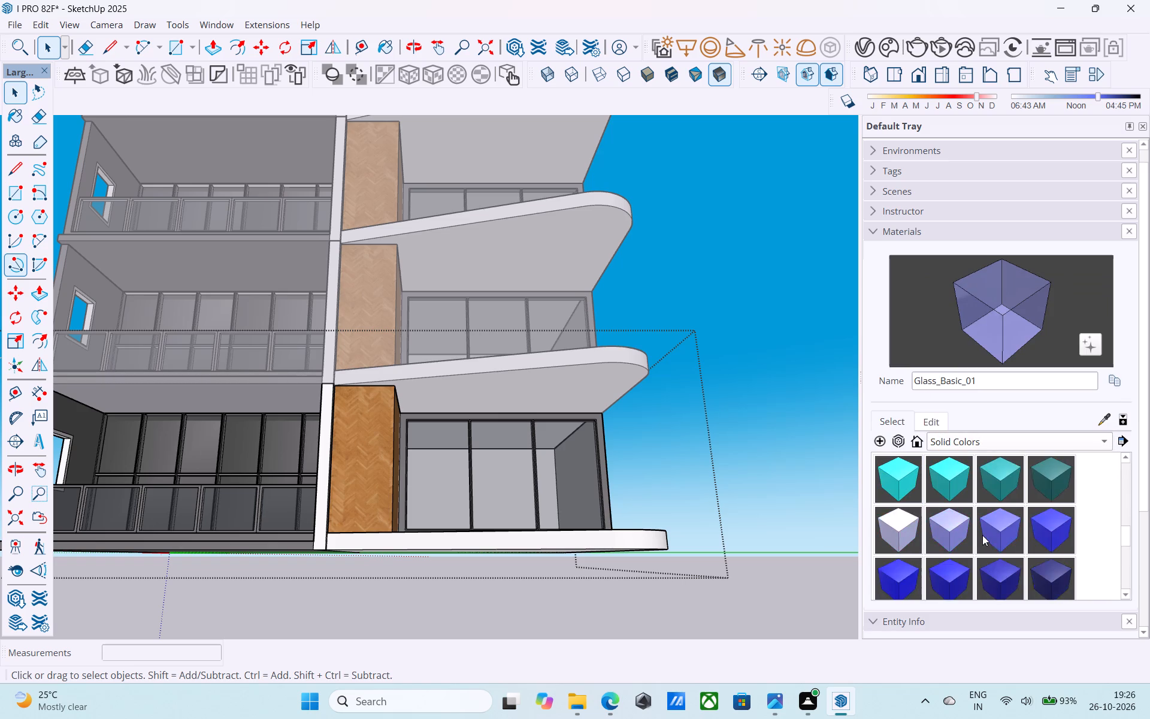
pyautogui.scroll(-7, 980, 535)
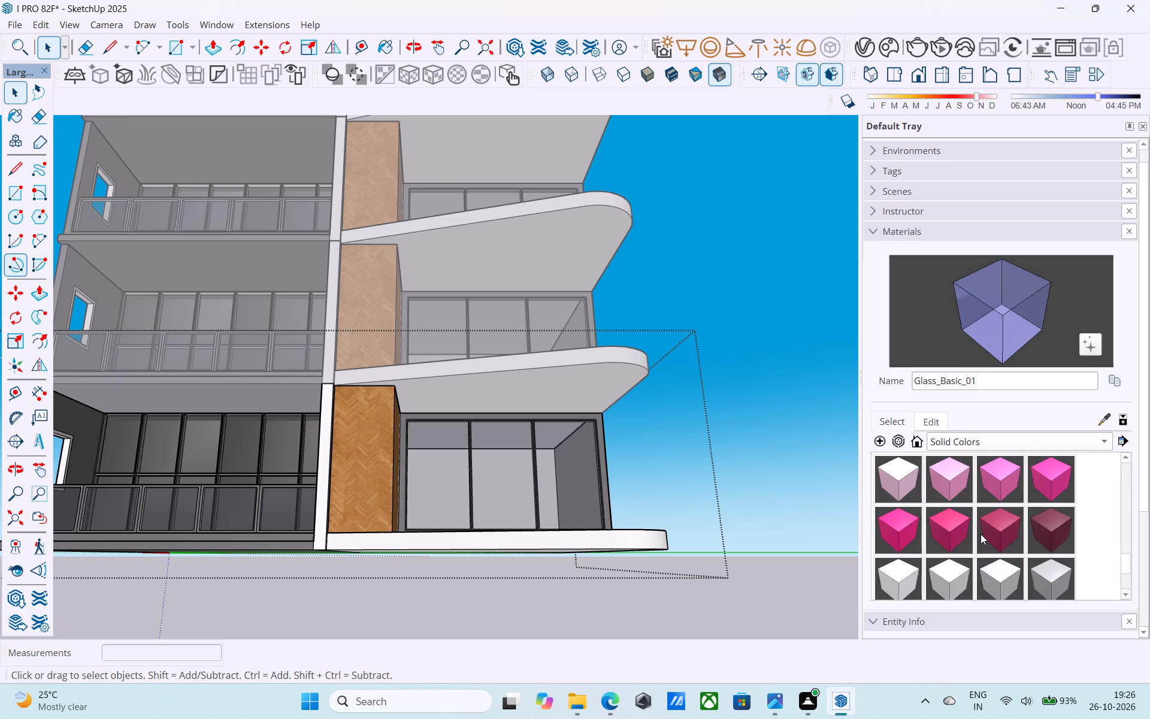
pyautogui.scroll(-1, 980, 534)
pyautogui.click(988, 527)
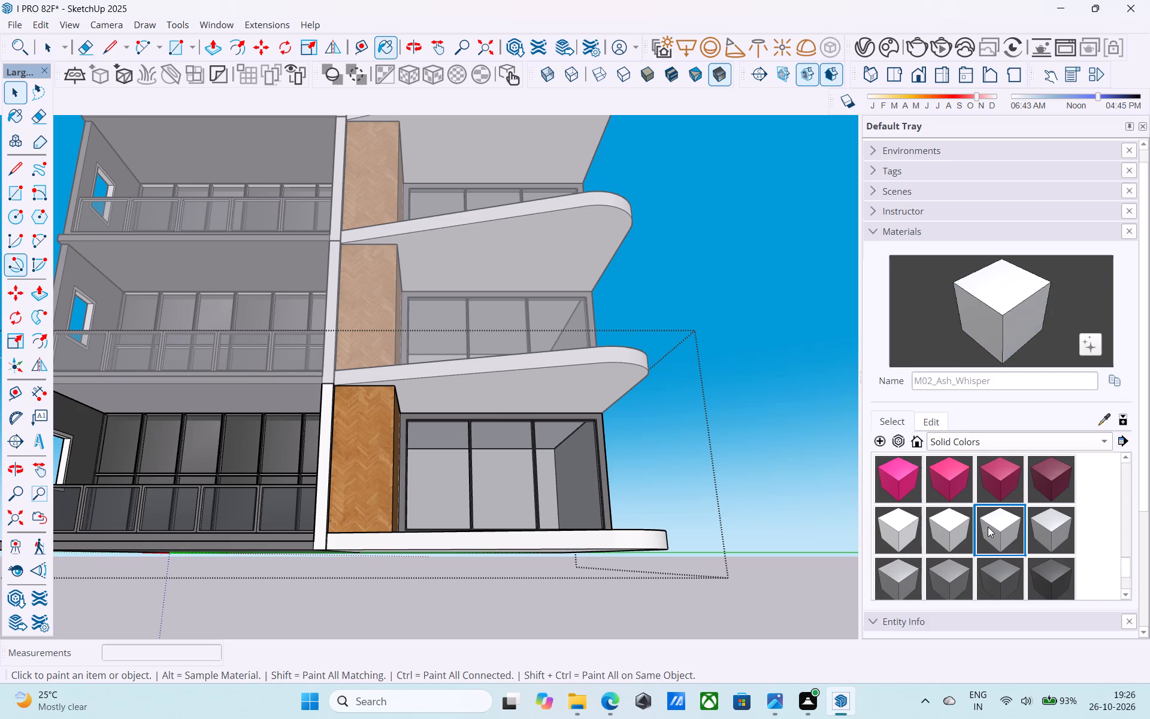
pyautogui.click(949, 534)
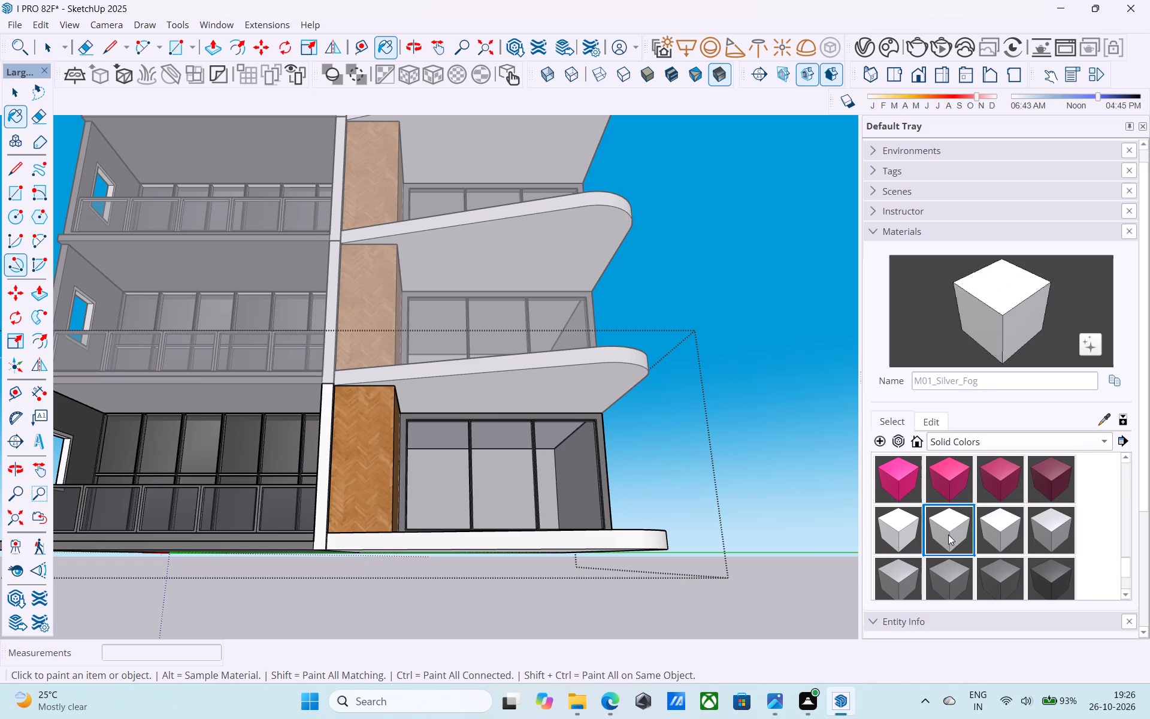
# Paint the curved balcony slab's underside, straight front edge and rounded edge with M01_Silver_Fog.
pyautogui.moveTo(623, 552); pyautogui.dragTo(594, 479, button='middle')
pyautogui.scroll(4, 479, 479)
pyautogui.click(473, 476)
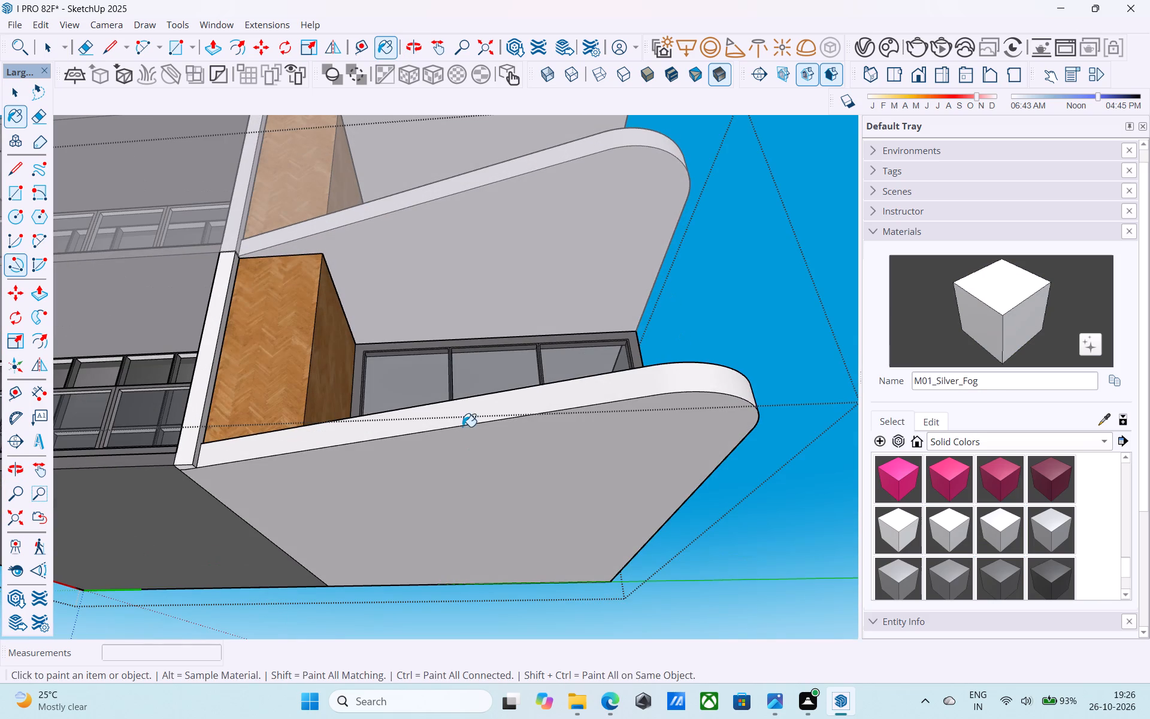
pyautogui.click(462, 424)
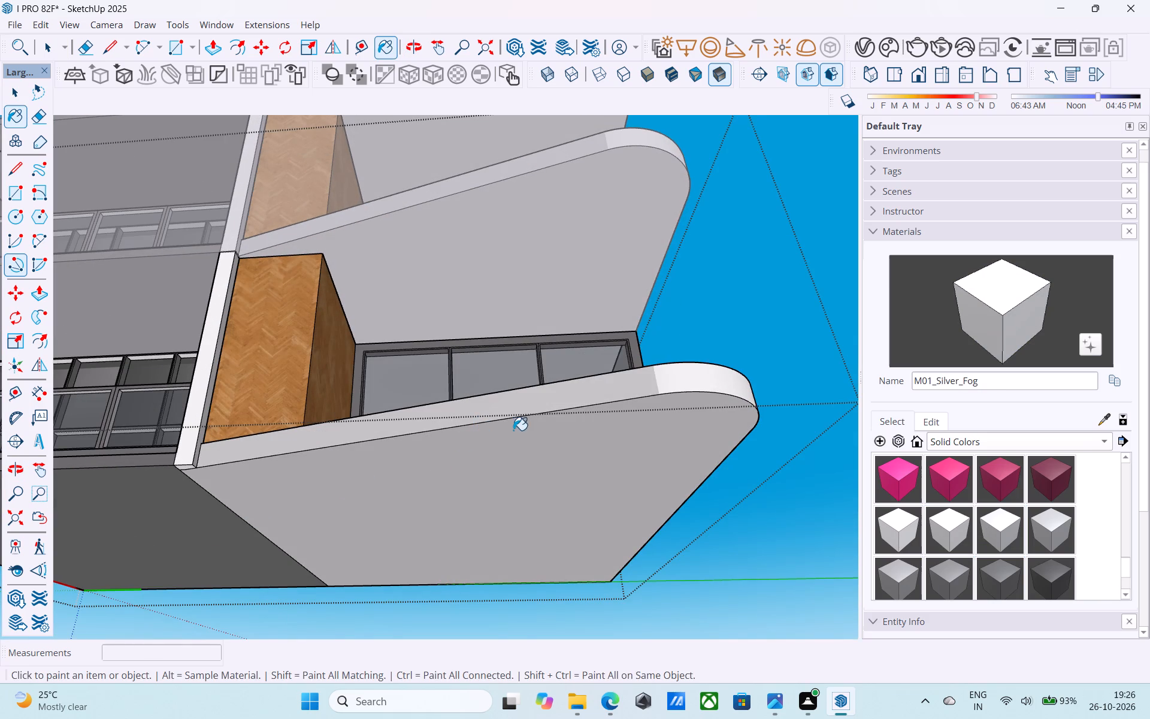
pyautogui.scroll(-1, 513, 430)
pyautogui.moveTo(515, 430); pyautogui.dragTo(206, 531, button='middle')
pyautogui.click(691, 371)
pyautogui.click(748, 374)
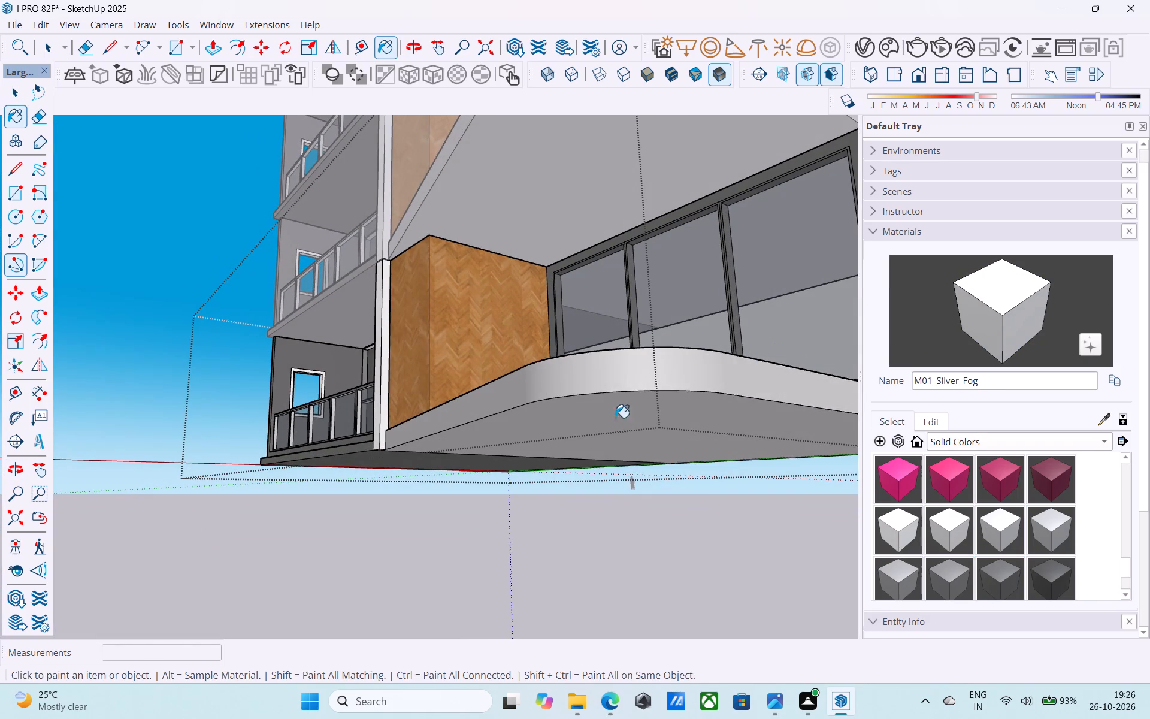
# Paint the top surface of the lowest curved balcony slab with M01_Silver_Fog.
pyautogui.scroll(-9, 507, 432)
pyautogui.moveTo(510, 434); pyautogui.dragTo(612, 679, button='middle')
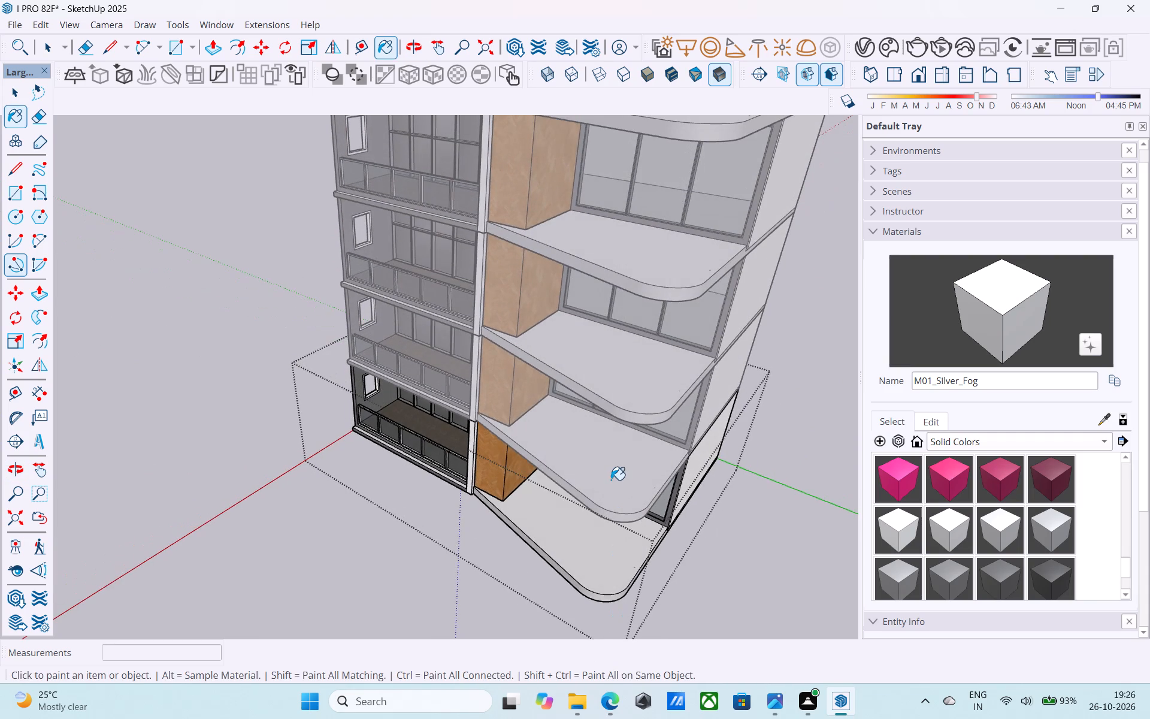
pyautogui.click(610, 472)
pyautogui.click(608, 550)
pyautogui.scroll(-5, 610, 433)
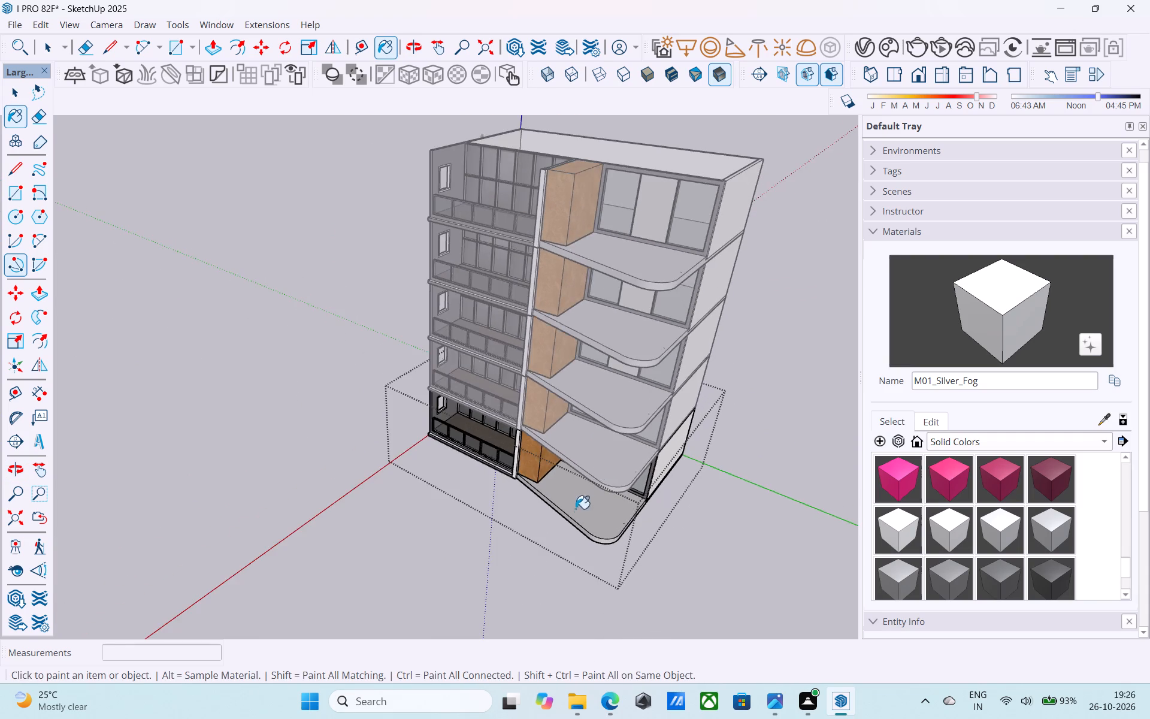
# Select the underside of the curved balcony slab and paint it again with M01_Silver_Fog.
pyautogui.moveTo(574, 512); pyautogui.dragTo(634, 160, button='middle')
pyautogui.moveTo(677, 491); pyautogui.dragTo(664, 359, button='middle')
pyautogui.scroll(4, 630, 319)
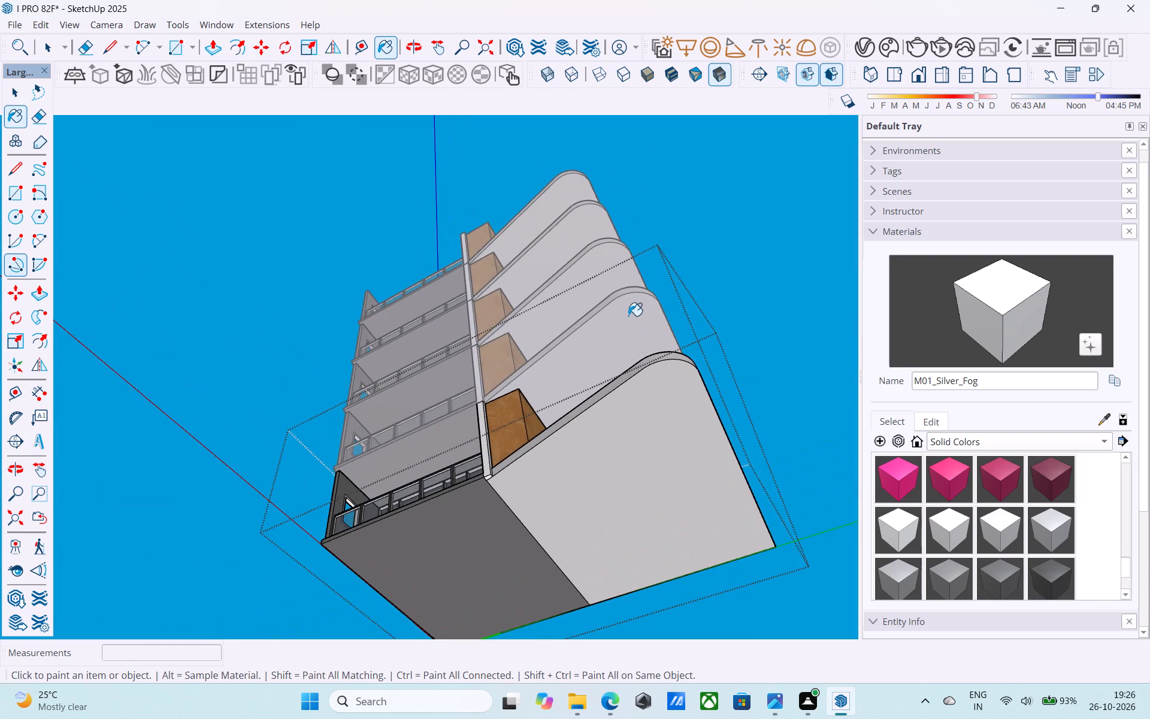
pyautogui.click(670, 418)
pyautogui.scroll(-3, 656, 394)
pyautogui.moveTo(655, 400); pyautogui.dragTo(671, 563, button='middle')
pyautogui.scroll(2, 647, 470)
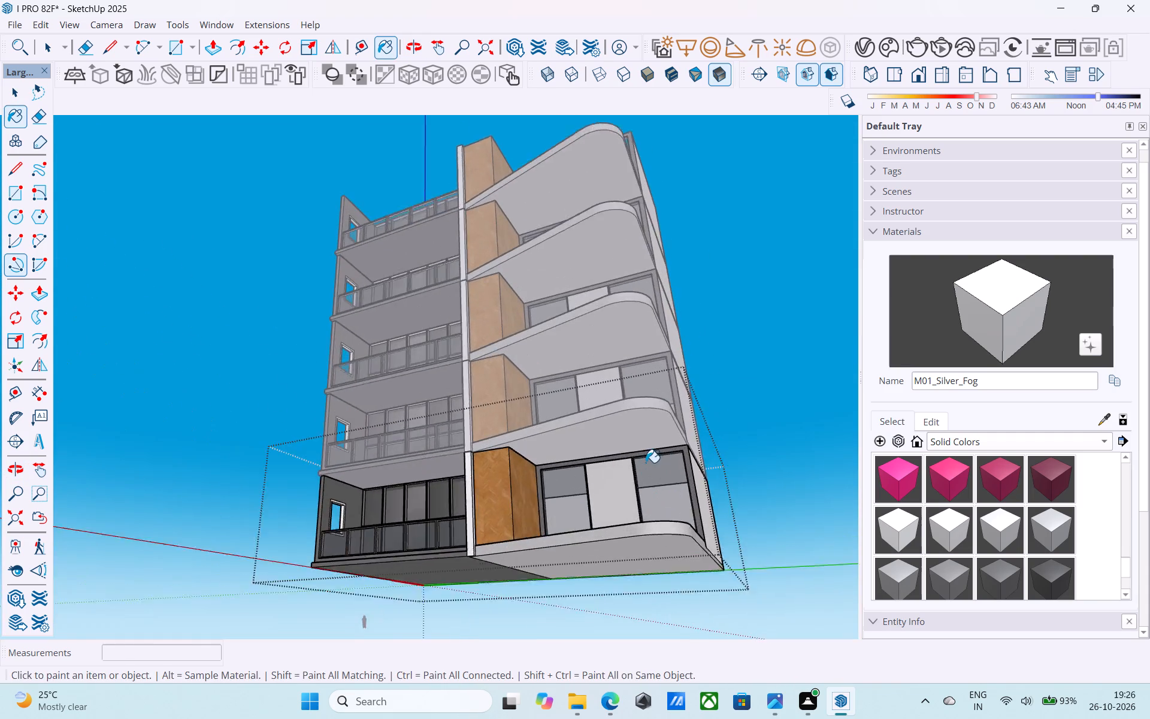
pyautogui.scroll(6, 646, 463)
pyautogui.click(628, 420)
pyautogui.scroll(-6, 627, 420)
pyautogui.moveTo(622, 484); pyautogui.dragTo(638, 322, button='middle')
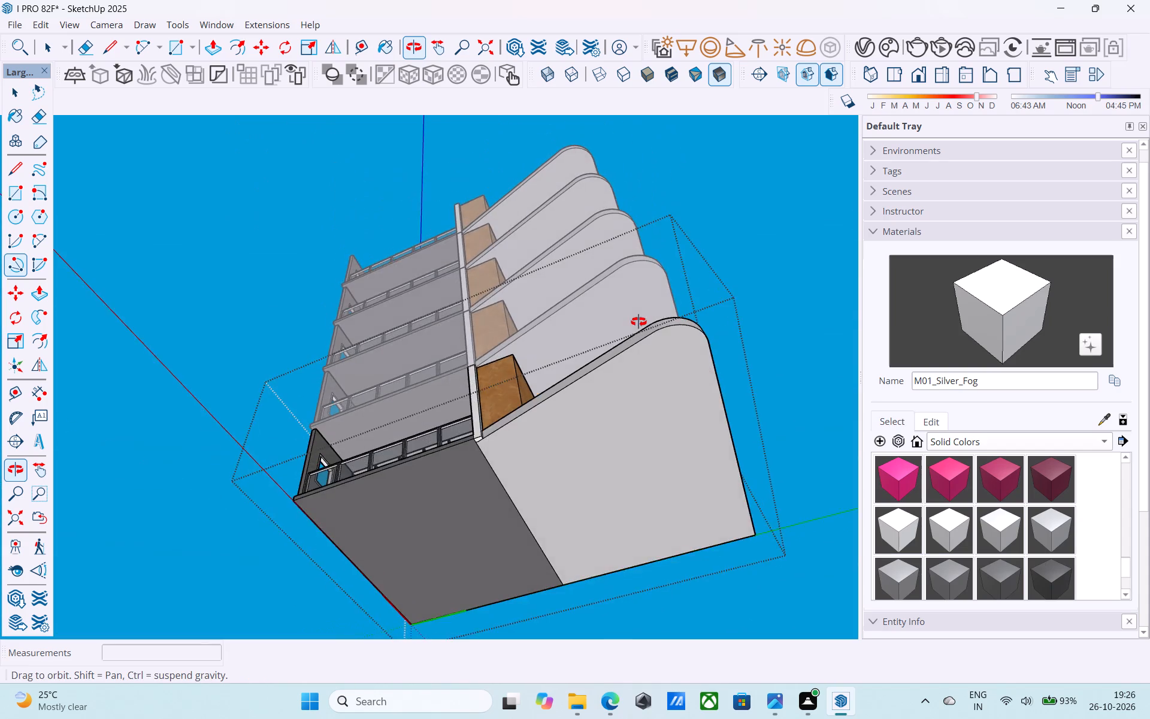
pyautogui.moveTo(638, 322); pyautogui.dragTo(638, 321, button='middle')
pyautogui.scroll(9, 647, 355)
pyautogui.press('space')
pyautogui.click(629, 374)
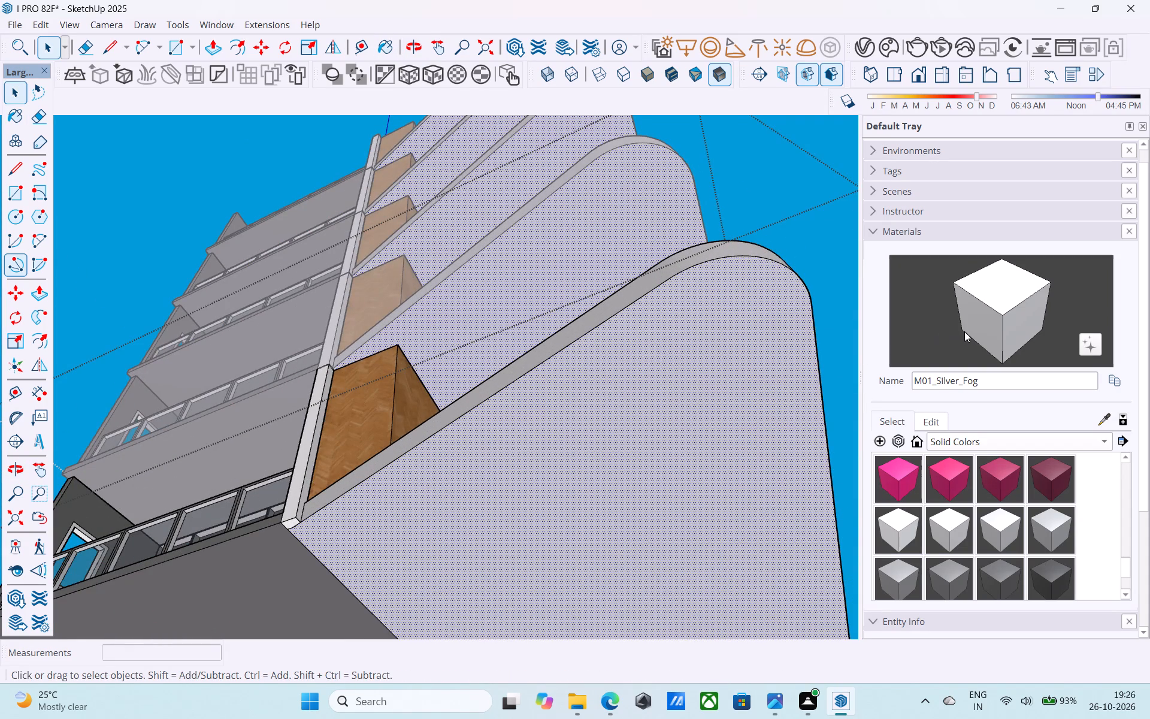
pyautogui.click(1010, 316)
pyautogui.click(666, 366)
# Examine the painted balcony slabs and window walls on all floors from below, above and the front.
pyautogui.scroll(-11, 649, 365)
pyautogui.moveTo(609, 367); pyautogui.dragTo(616, 554, button='middle')
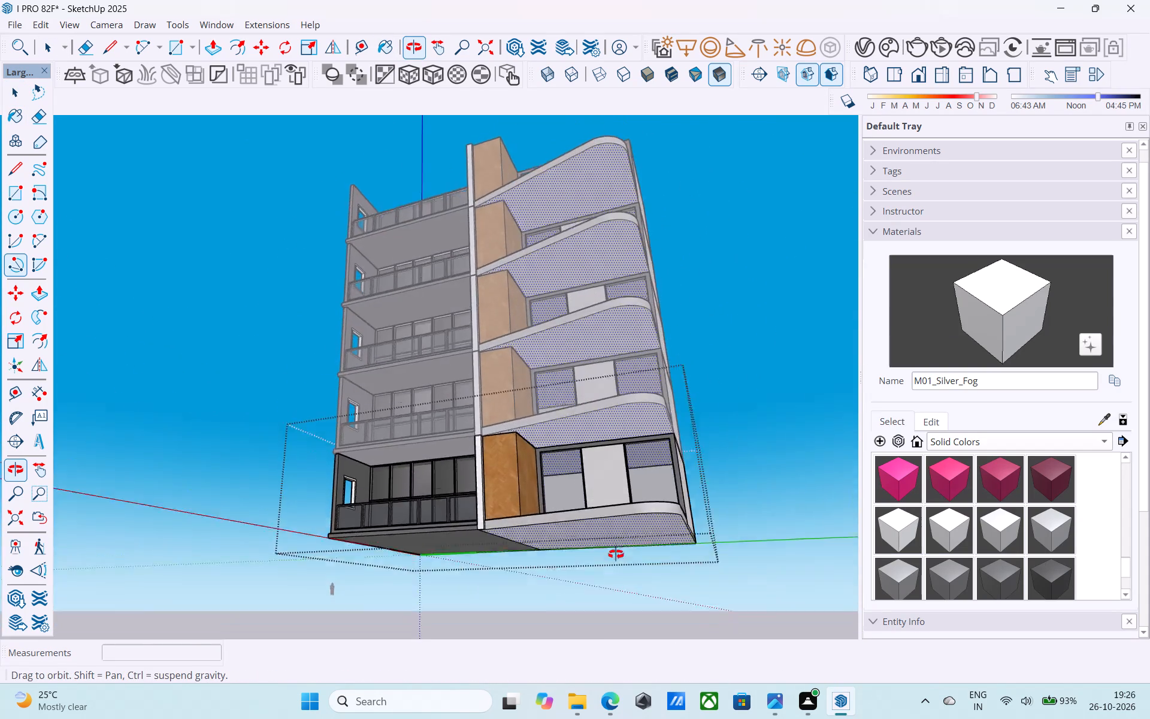
pyautogui.moveTo(616, 554); pyautogui.dragTo(582, 666, button='middle')
pyautogui.moveTo(613, 497); pyautogui.dragTo(571, 639, button='middle')
pyautogui.moveTo(602, 542); pyautogui.dragTo(566, 661, button='middle')
pyautogui.moveTo(579, 506); pyautogui.dragTo(557, 587, button='middle')
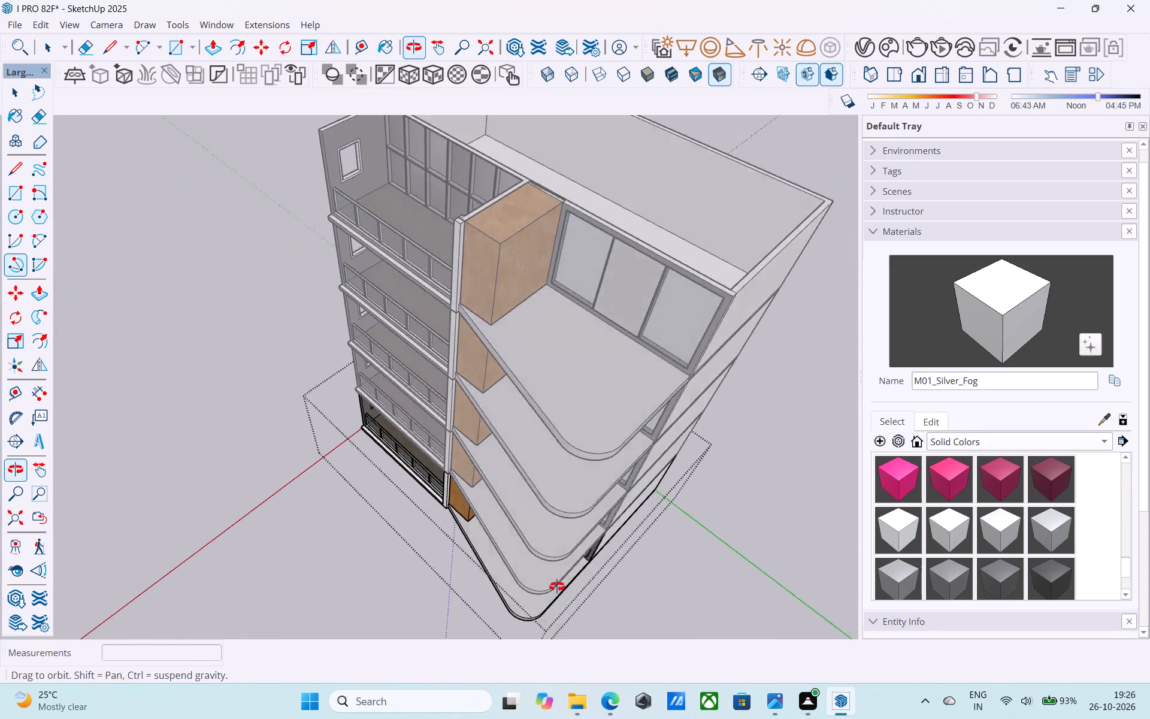
pyautogui.moveTo(557, 587); pyautogui.dragTo(803, 315, button='middle')
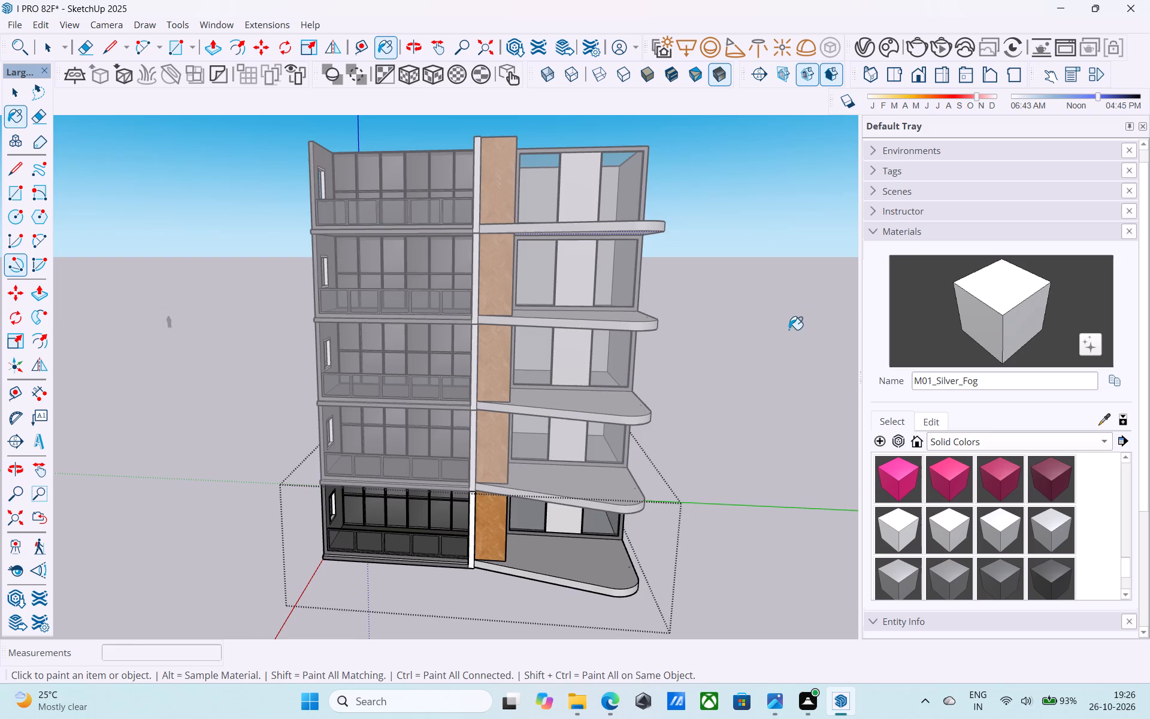
# Paint the glazing of the lowest floor's window wall behind the curved balcony with Glass_Basic_01 from the Glass collection.
pyautogui.moveTo(673, 449); pyautogui.dragTo(692, 381, button='middle')
pyautogui.click(1000, 440)
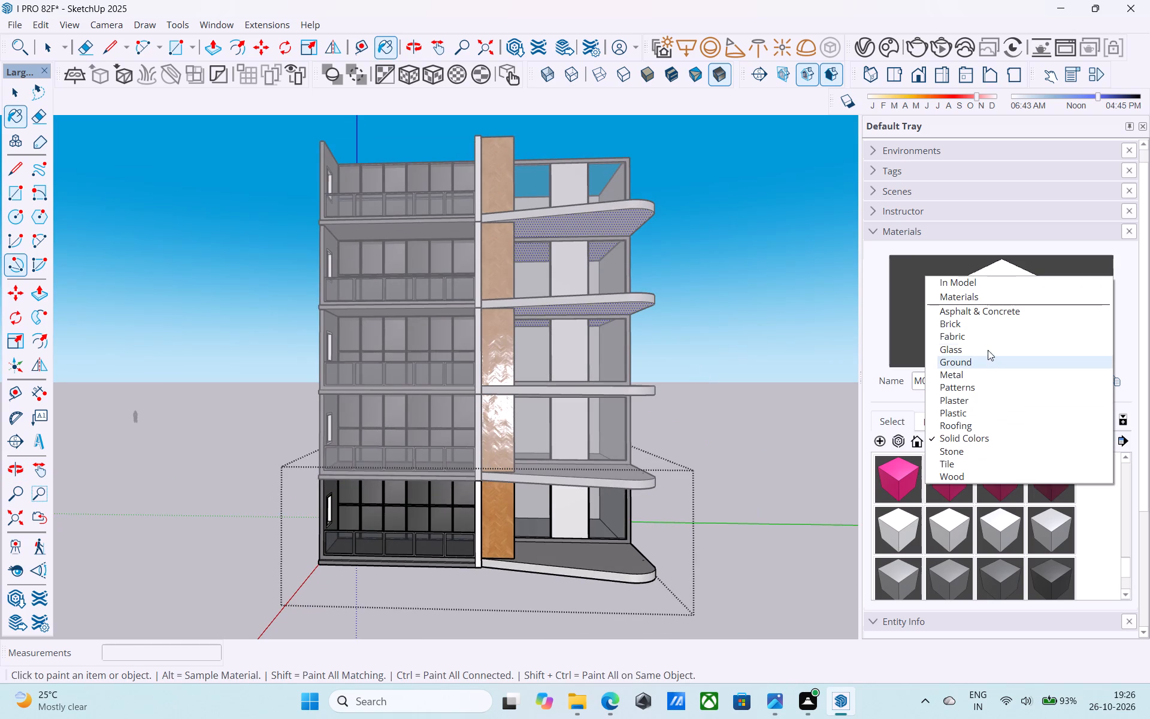
pyautogui.click(988, 350)
pyautogui.click(897, 478)
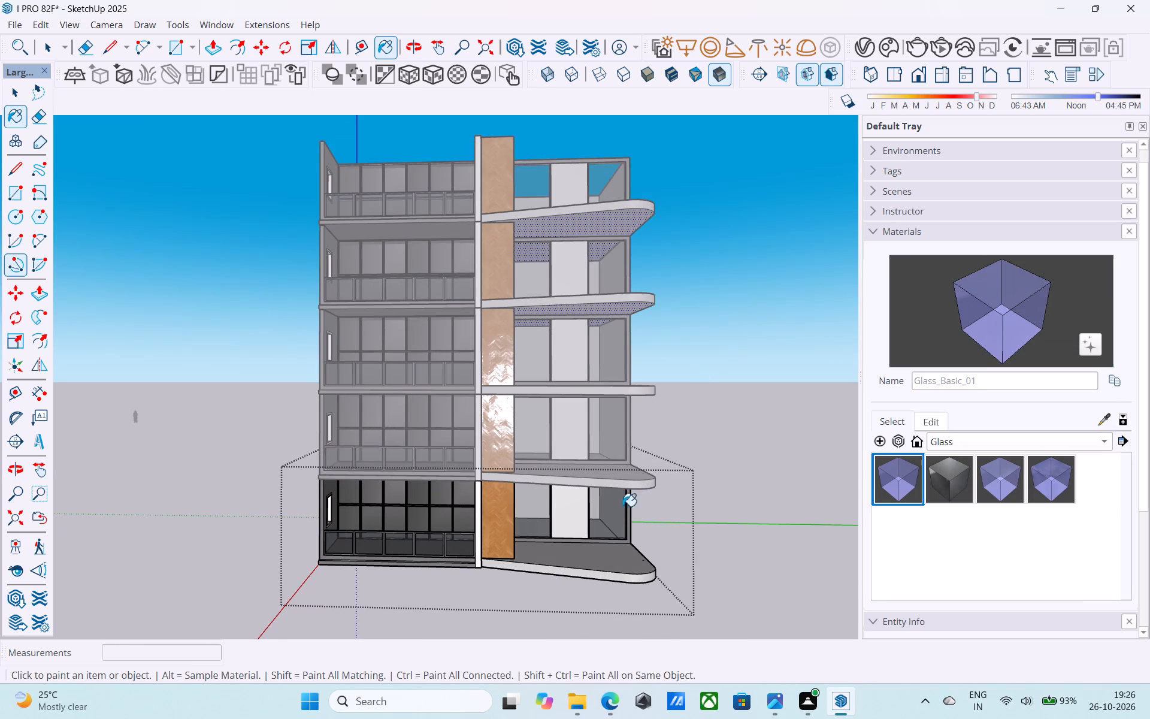
pyautogui.scroll(4, 574, 504)
pyautogui.click(571, 503)
pyautogui.scroll(7, 571, 503)
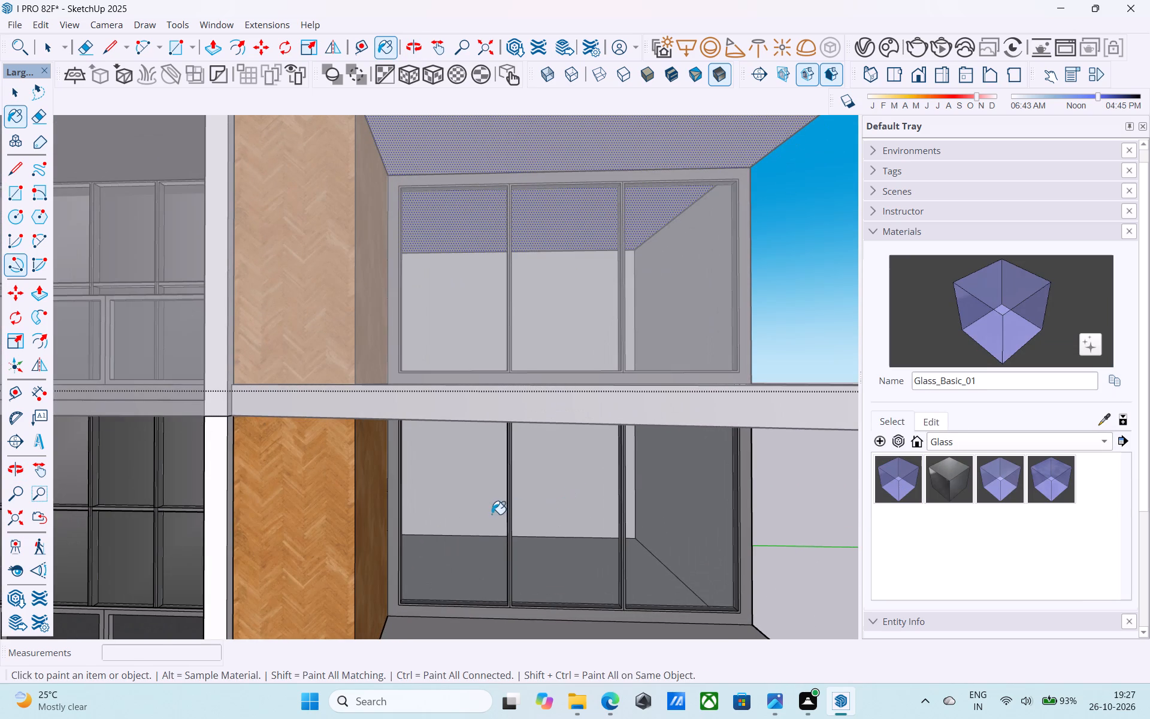
pyautogui.moveTo(489, 514); pyautogui.dragTo(466, 446, button='middle')
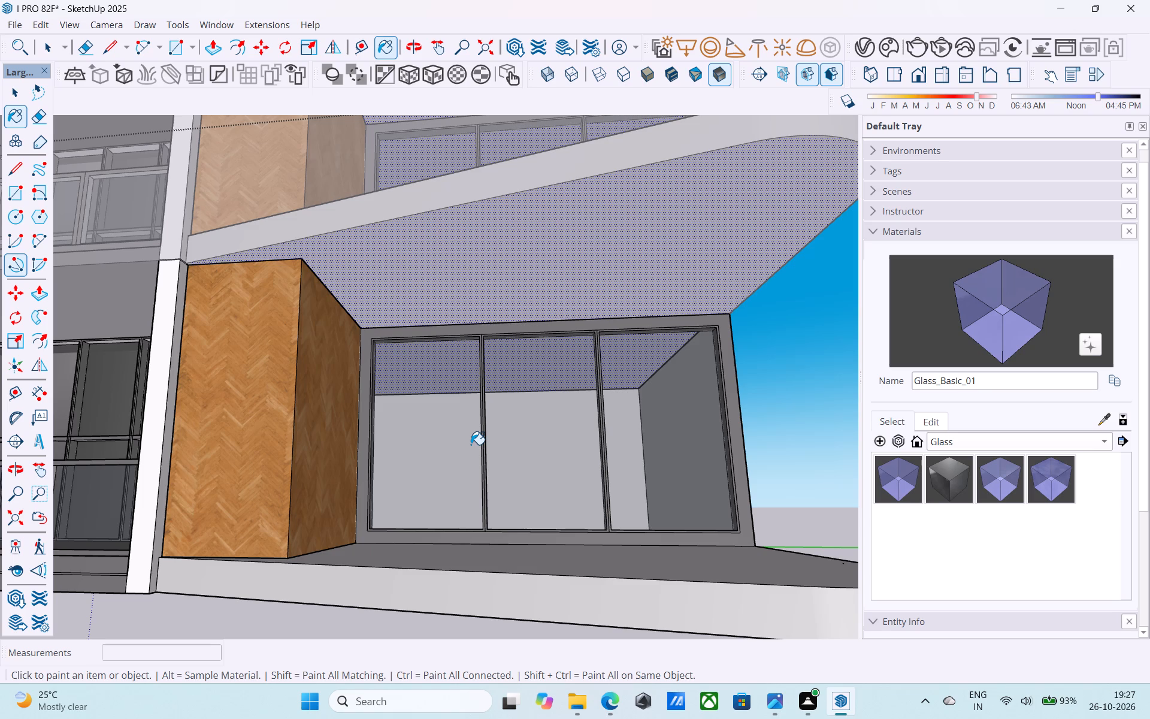
# Close the floor component and save the model.
pyautogui.scroll(-11, 475, 443)
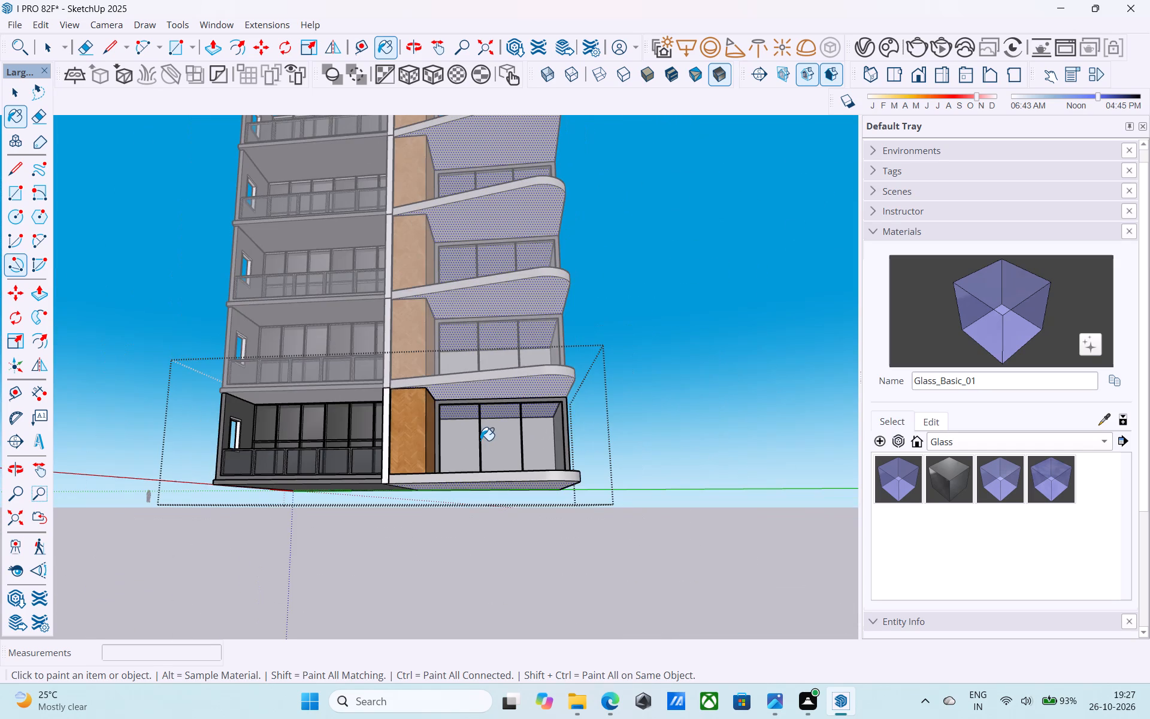
pyautogui.moveTo(481, 440); pyautogui.dragTo(318, 519, button='middle')
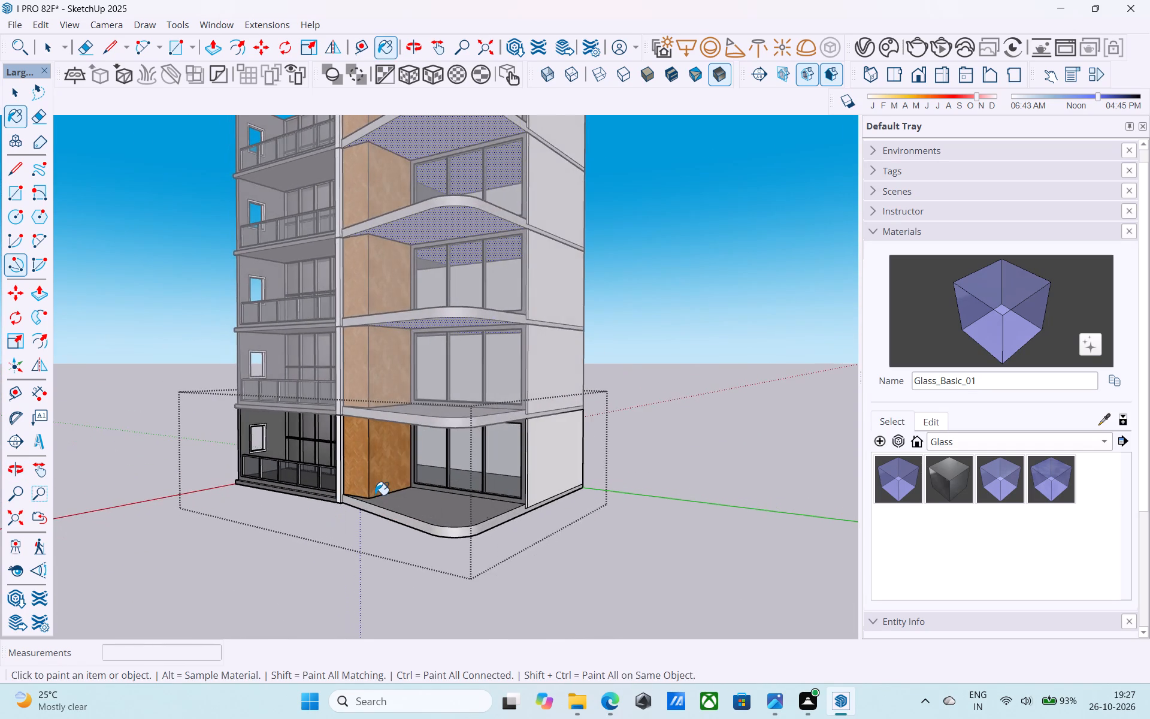
pyautogui.scroll(5, 375, 495)
pyautogui.press('space')
pyautogui.scroll(-4, 373, 496)
pyautogui.keyDown('shift'); pyautogui.moveTo(373, 496); pyautogui.dragTo(451, 498, button='middle'); pyautogui.keyUp('shift')
pyautogui.scroll(-1, 452, 498)
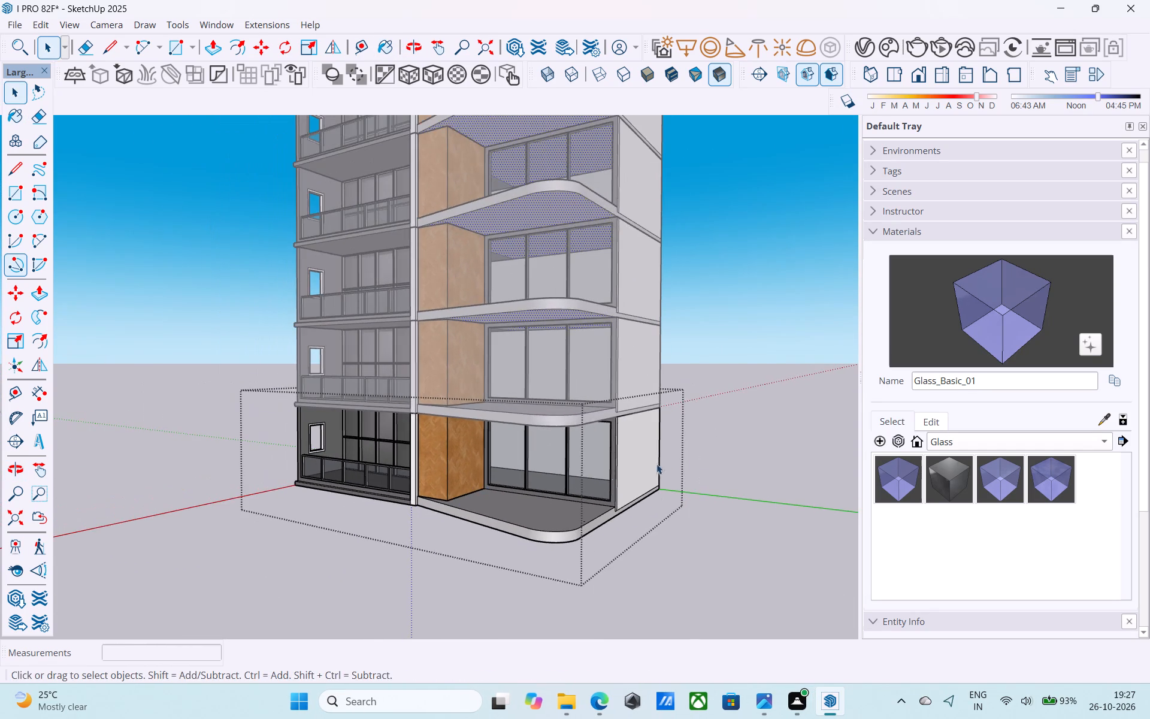
pyautogui.click(704, 455)
pyautogui.moveTo(494, 460); pyautogui.dragTo(549, 470, button='middle')
pyautogui.hotkey('ctrl', 's')
# Examine the glazed window walls and curved balconies on all floors from several angles.
pyautogui.moveTo(550, 471); pyautogui.dragTo(555, 472, button='middle')
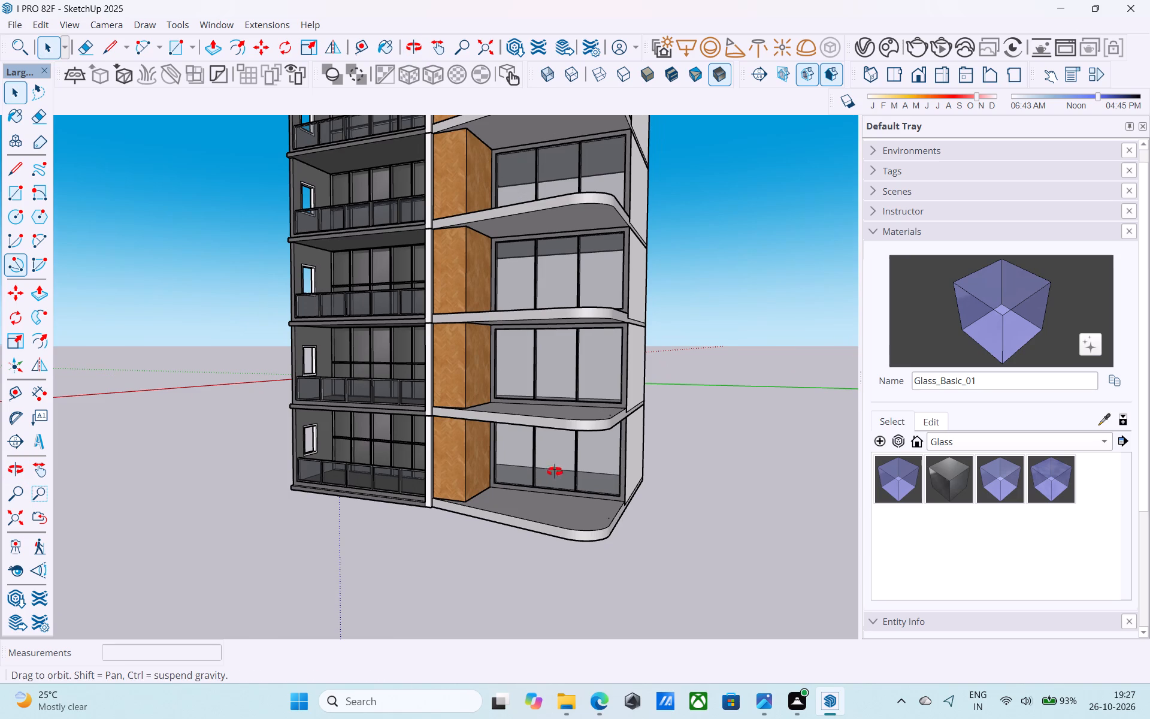
pyautogui.moveTo(555, 472); pyautogui.dragTo(466, 512, button='middle')
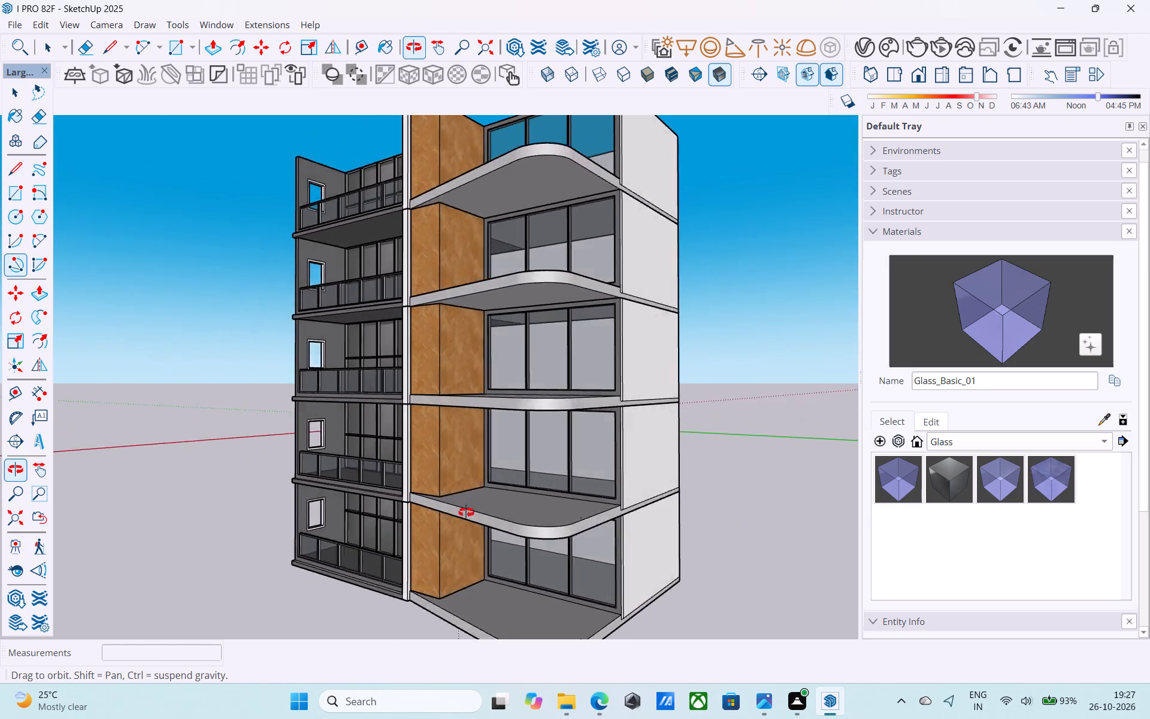
pyautogui.moveTo(466, 512); pyautogui.dragTo(704, 563, button='middle')
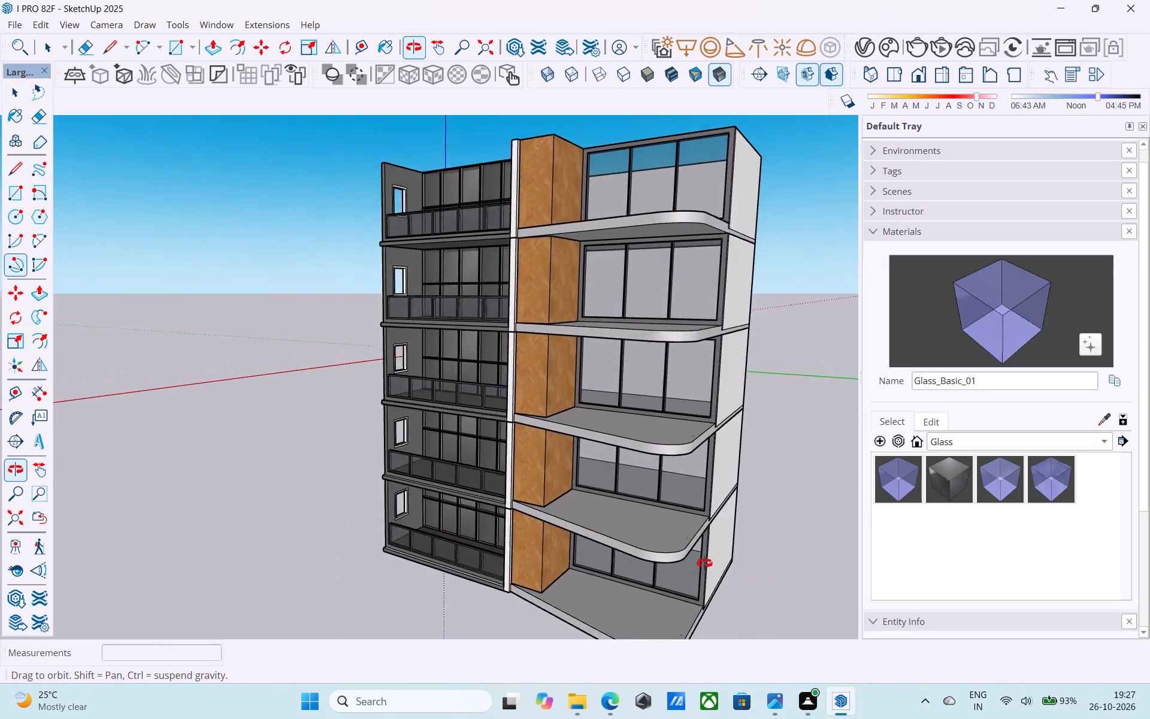
pyautogui.moveTo(704, 563); pyautogui.dragTo(604, 535, button='middle')
pyautogui.moveTo(700, 504); pyautogui.dragTo(651, 504, button='middle')
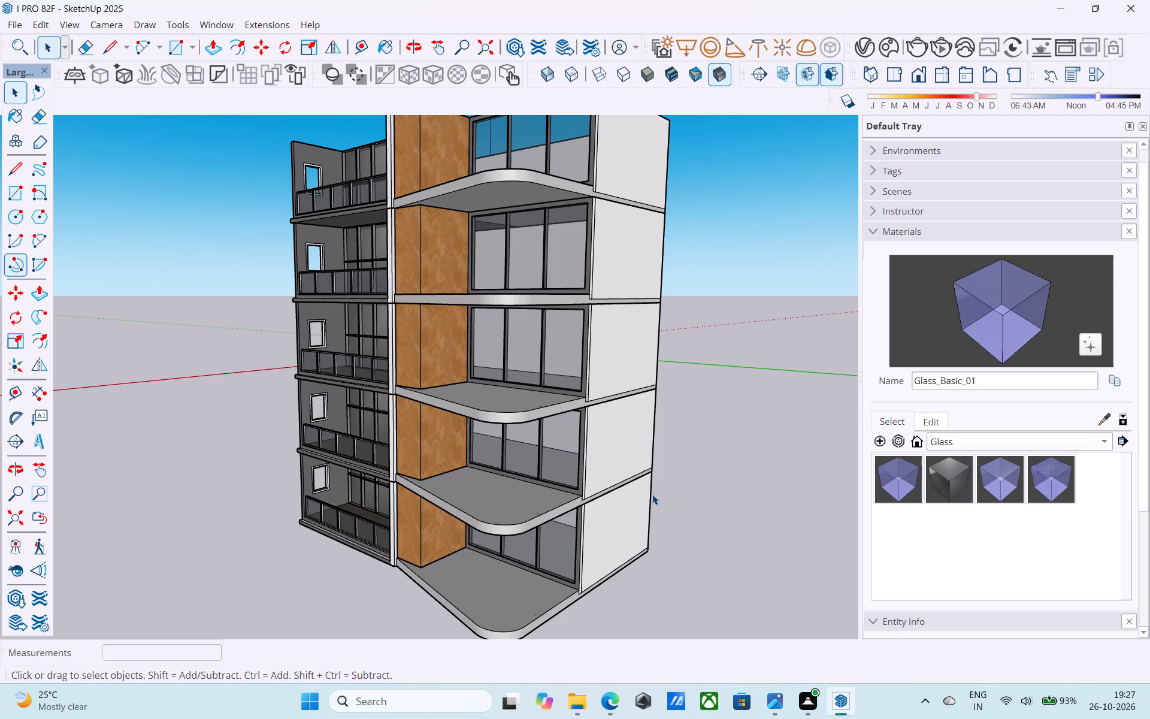
pyautogui.moveTo(652, 494); pyautogui.dragTo(681, 497, button='middle')
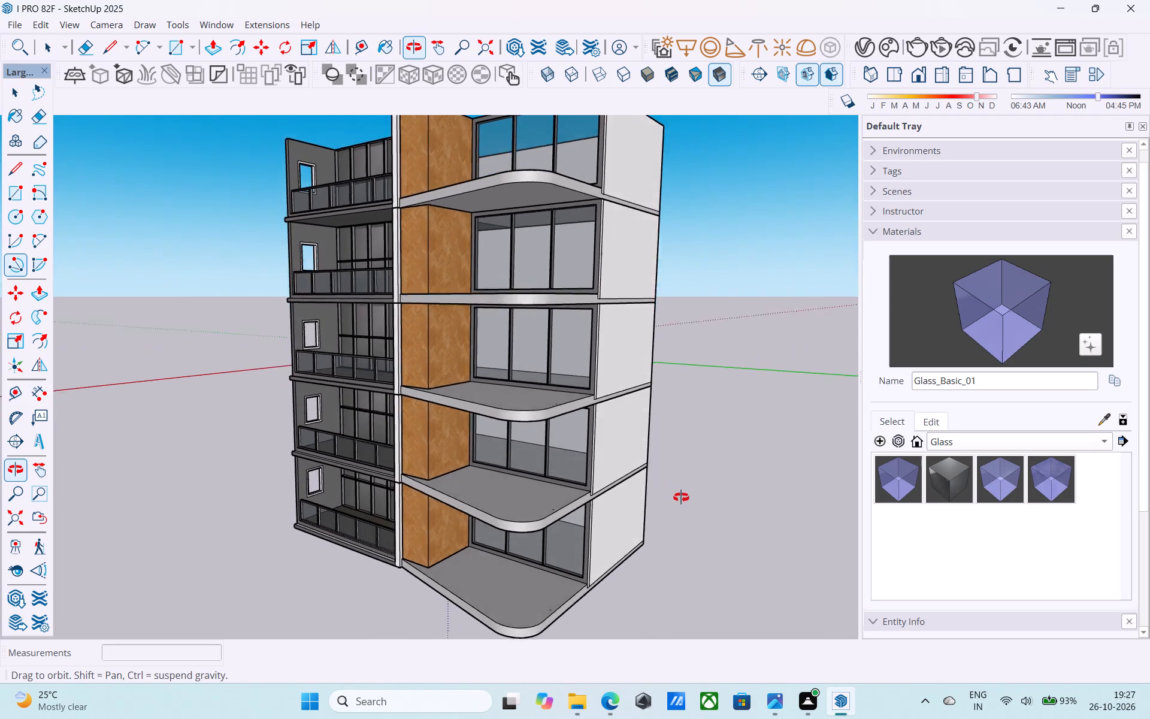
pyautogui.moveTo(681, 497); pyautogui.dragTo(683, 510, button='middle')
pyautogui.scroll(-11, 646, 365)
pyautogui.scroll(9, 584, 484)
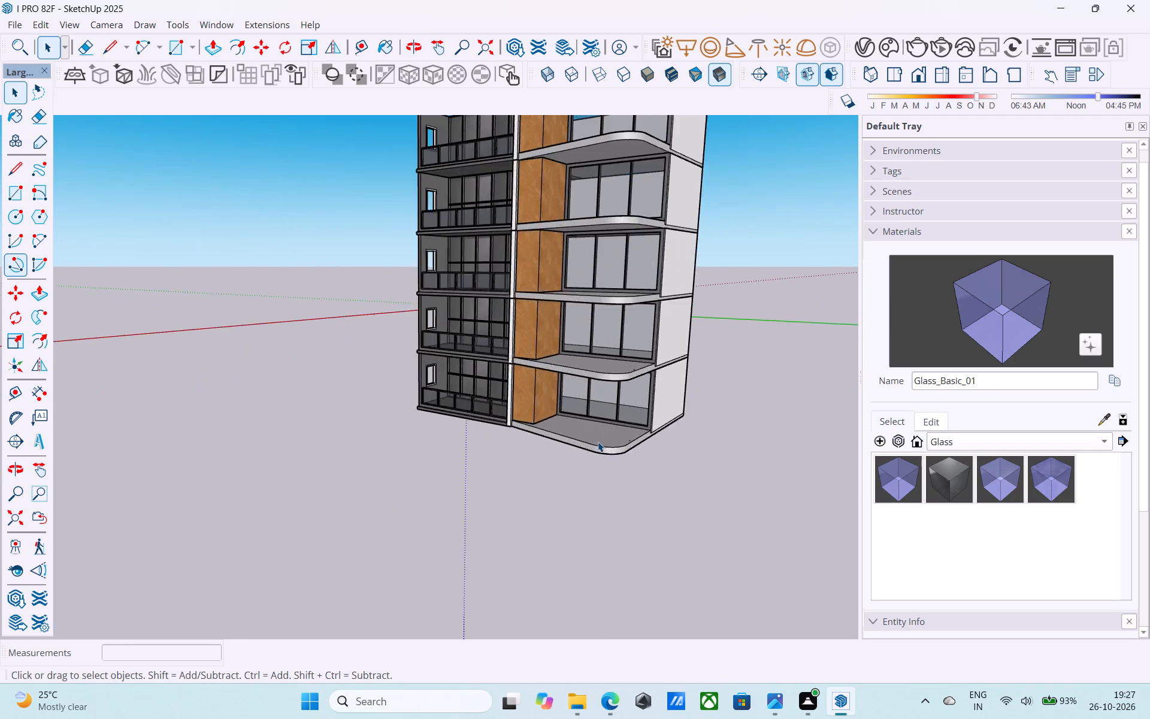
# Open the lowest floor component for editing.
pyautogui.scroll(8, 598, 442)
pyautogui.doubleClick(596, 442)
# Examine the lowest curved balcony slab where it meets the herringbone wood wall and the window wall.
pyautogui.scroll(-6, 595, 442)
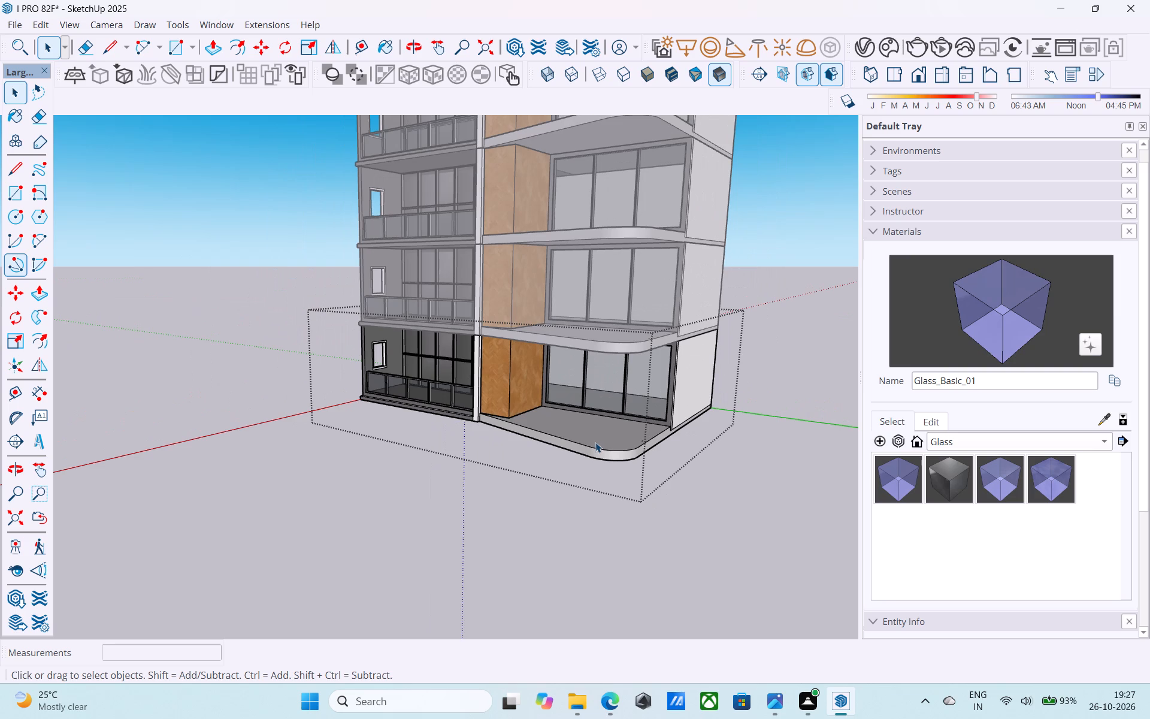
pyautogui.scroll(-7, 595, 442)
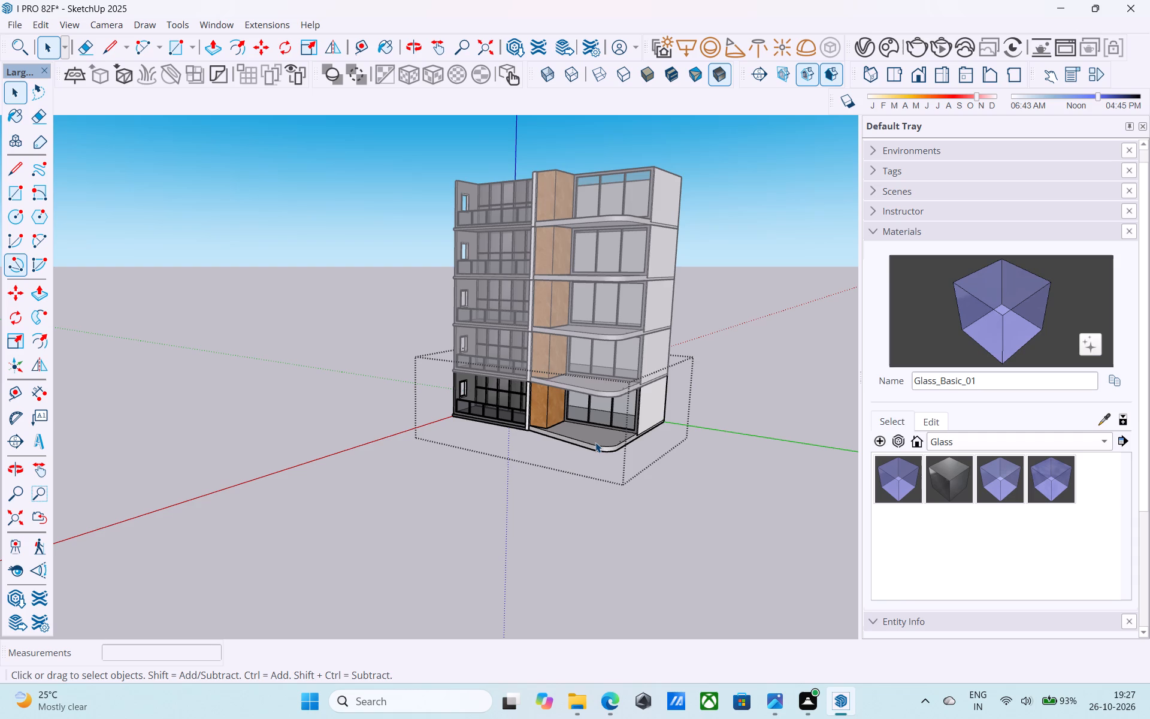
pyautogui.scroll(1, 595, 442)
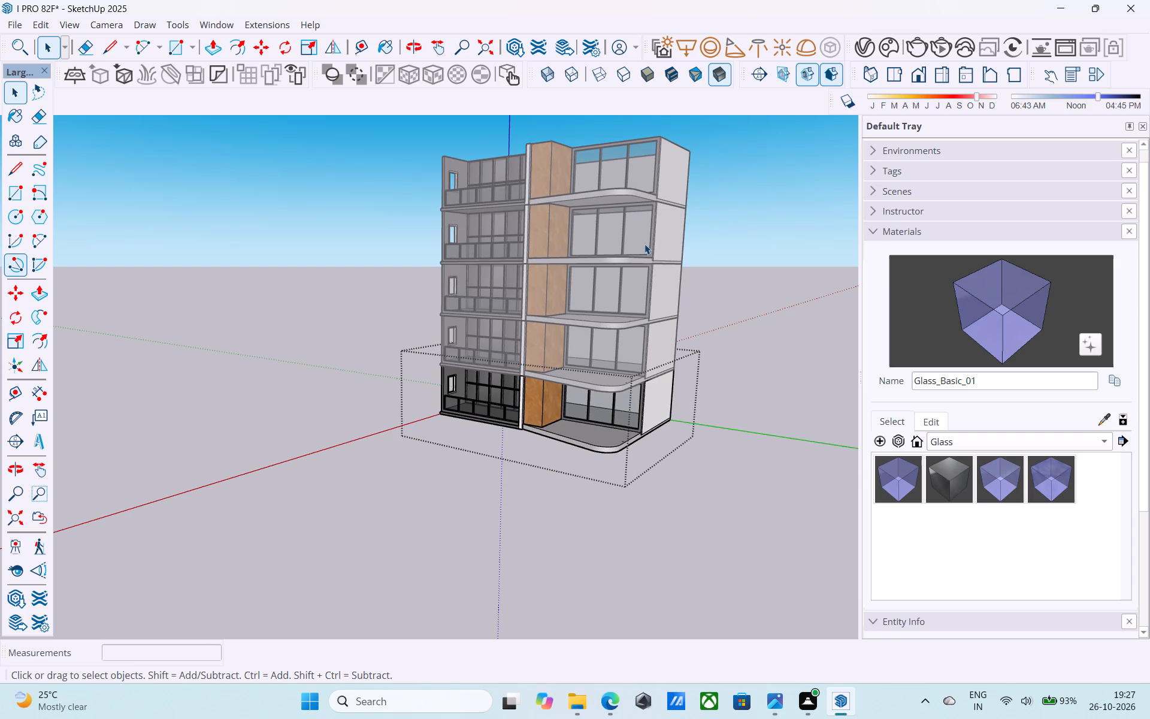
pyautogui.scroll(-2, 647, 252)
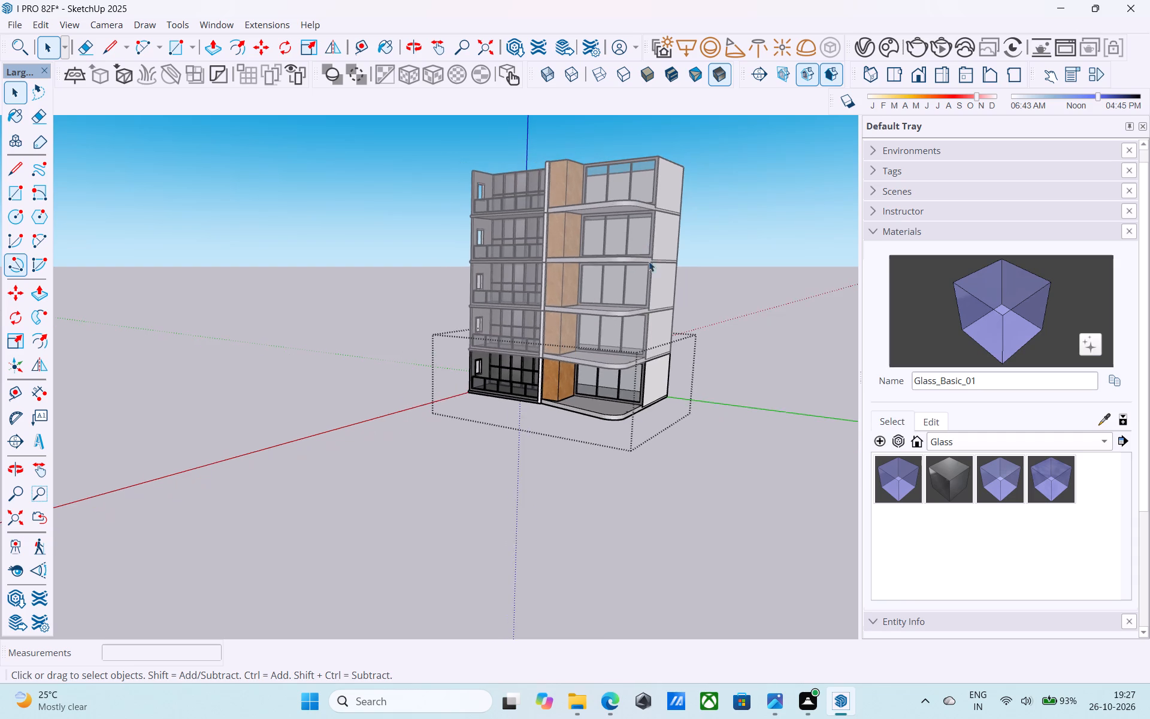
pyautogui.scroll(6, 559, 444)
pyautogui.scroll(-5, 572, 349)
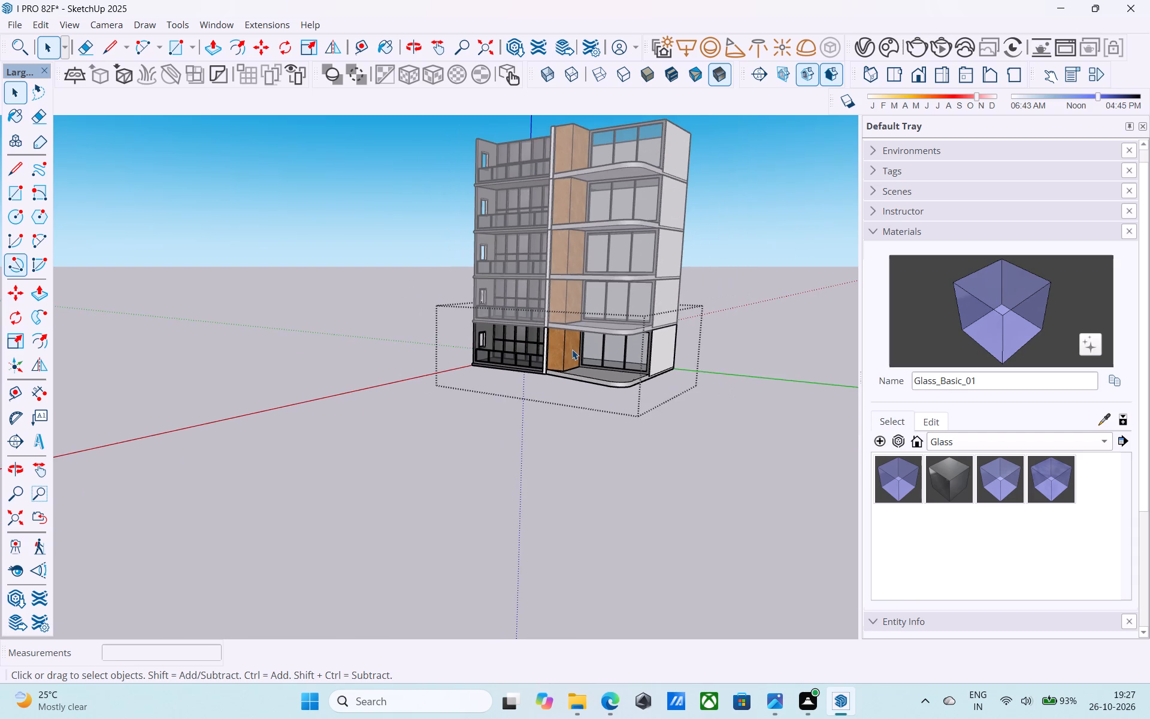
pyautogui.scroll(14, 559, 375)
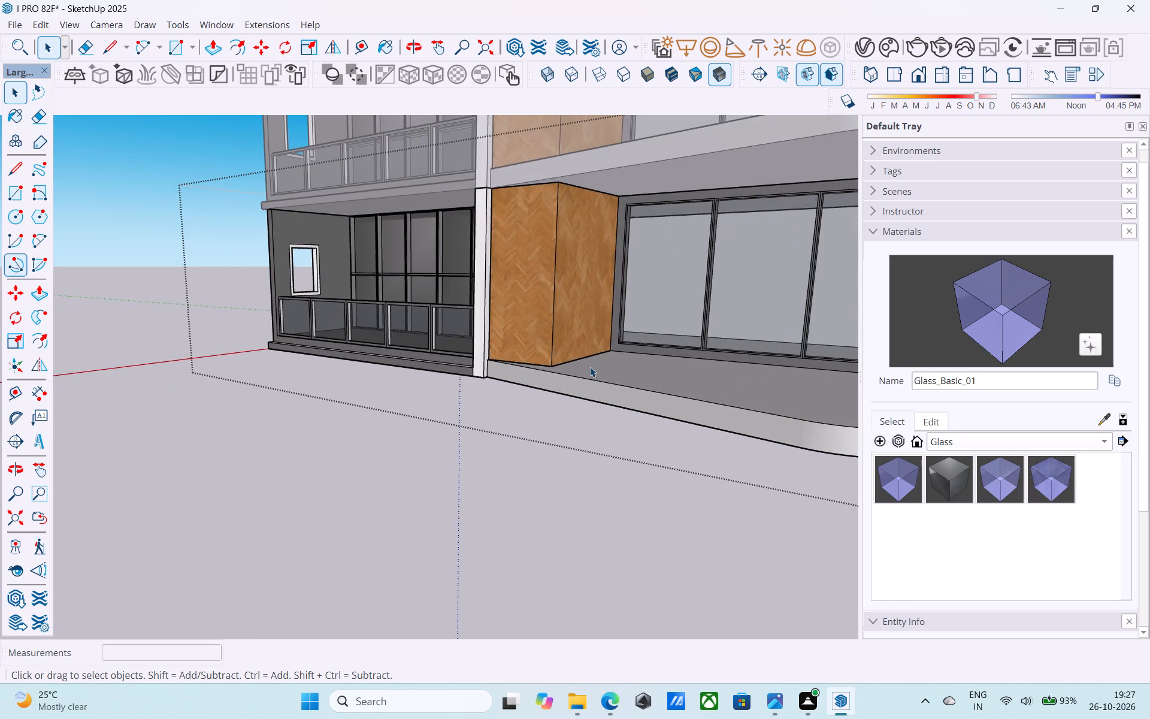
pyautogui.scroll(-4, 590, 367)
pyautogui.scroll(-2, 523, 398)
pyautogui.moveTo(556, 397); pyautogui.dragTo(527, 419, button='middle')
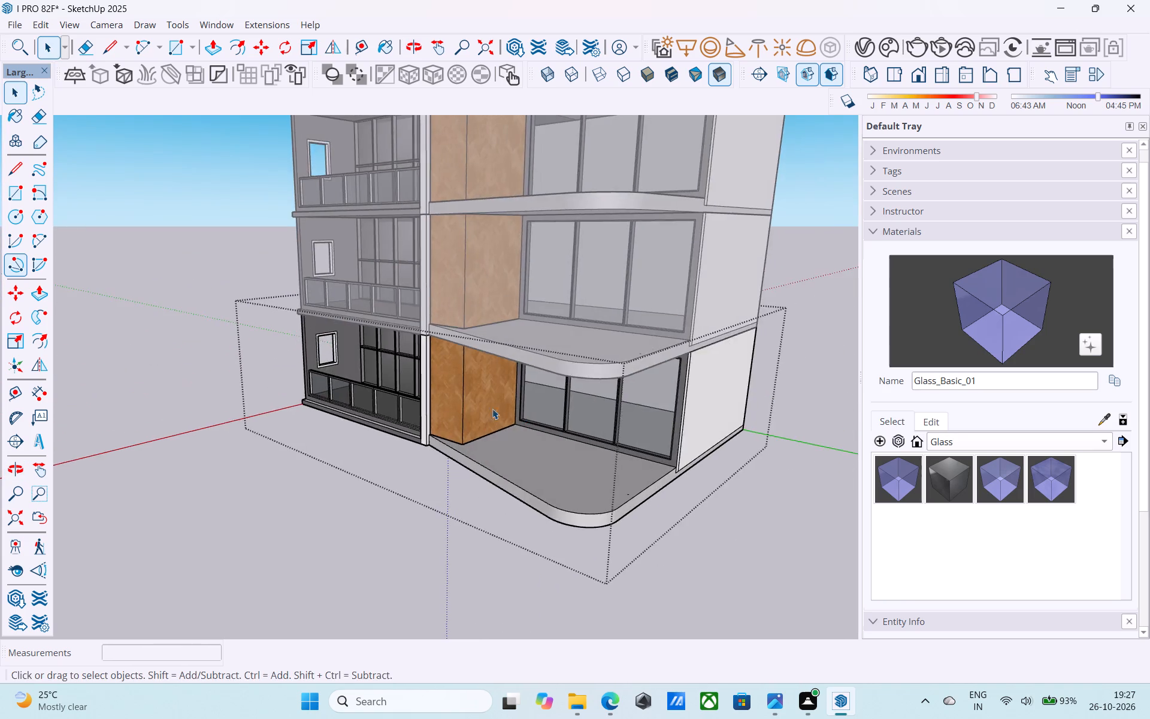
pyautogui.scroll(-5, 486, 400)
pyautogui.moveTo(574, 416); pyautogui.dragTo(593, 409, button='middle')
pyautogui.scroll(-3, 582, 399)
pyautogui.moveTo(580, 407); pyautogui.dragTo(576, 418, button='middle')
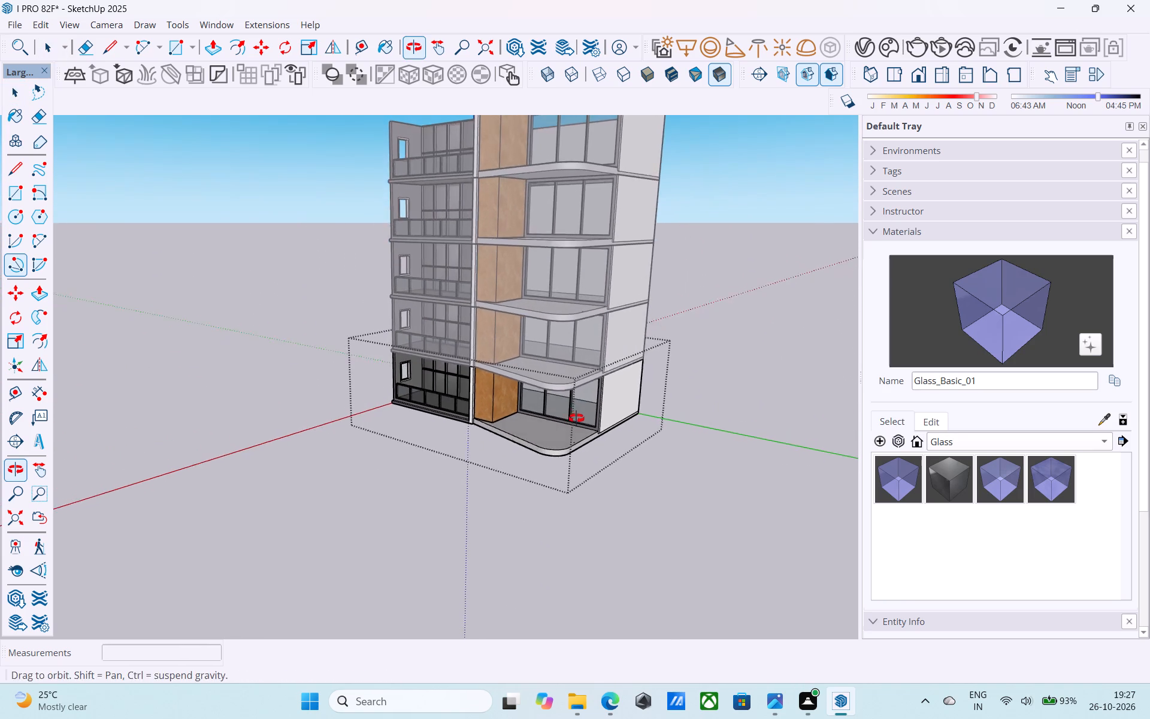
pyautogui.moveTo(576, 418); pyautogui.dragTo(567, 431, button='middle')
pyautogui.scroll(20, 550, 444)
pyautogui.scroll(5, 550, 444)
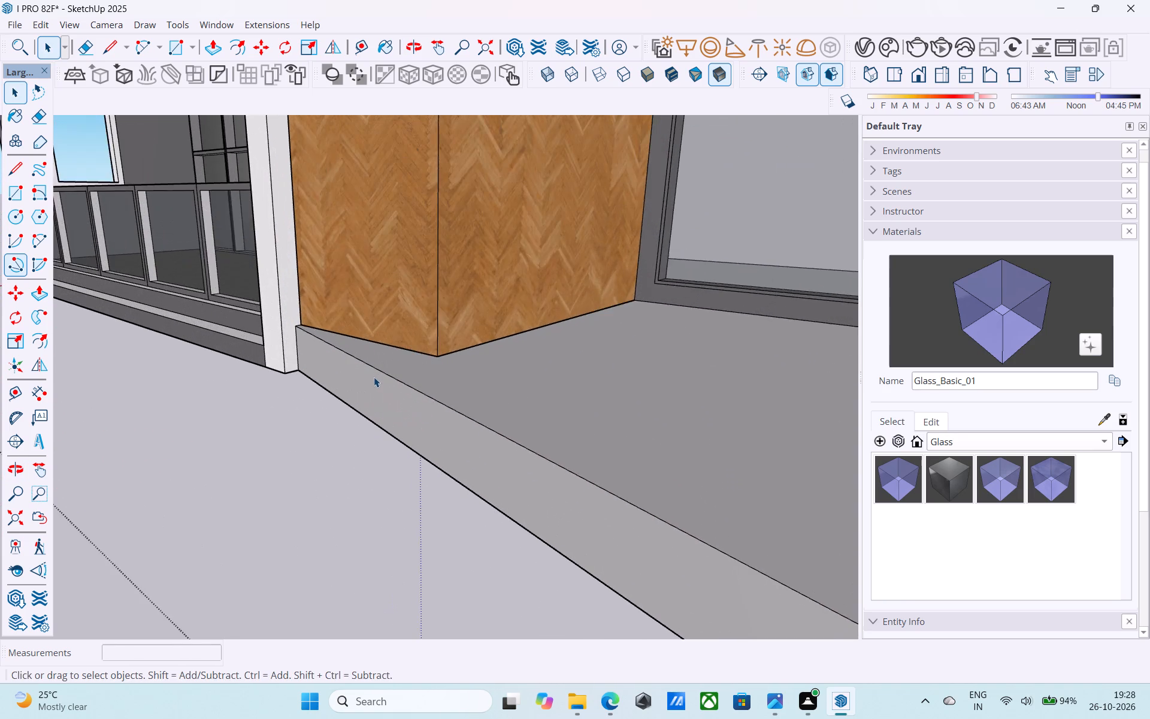
pyautogui.scroll(-6, 374, 377)
pyautogui.scroll(-5, 425, 373)
pyautogui.moveTo(388, 385); pyautogui.dragTo(320, 435, button='middle')
# Offset the outline of the lowest curved balcony slab's top face inward by 3".
pyautogui.click(583, 483)
pyautogui.scroll(-6, 416, 447)
pyautogui.scroll(4, 469, 494)
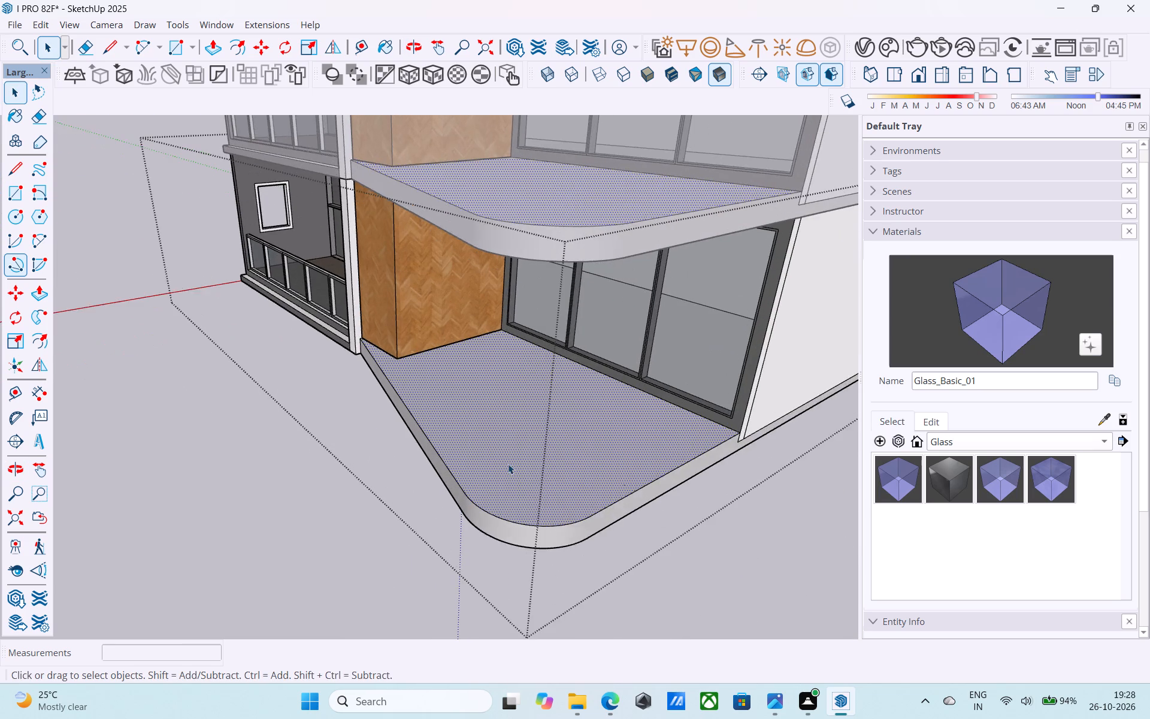
pyautogui.scroll(2, 509, 464)
pyautogui.press('f')
pyautogui.click(509, 463)
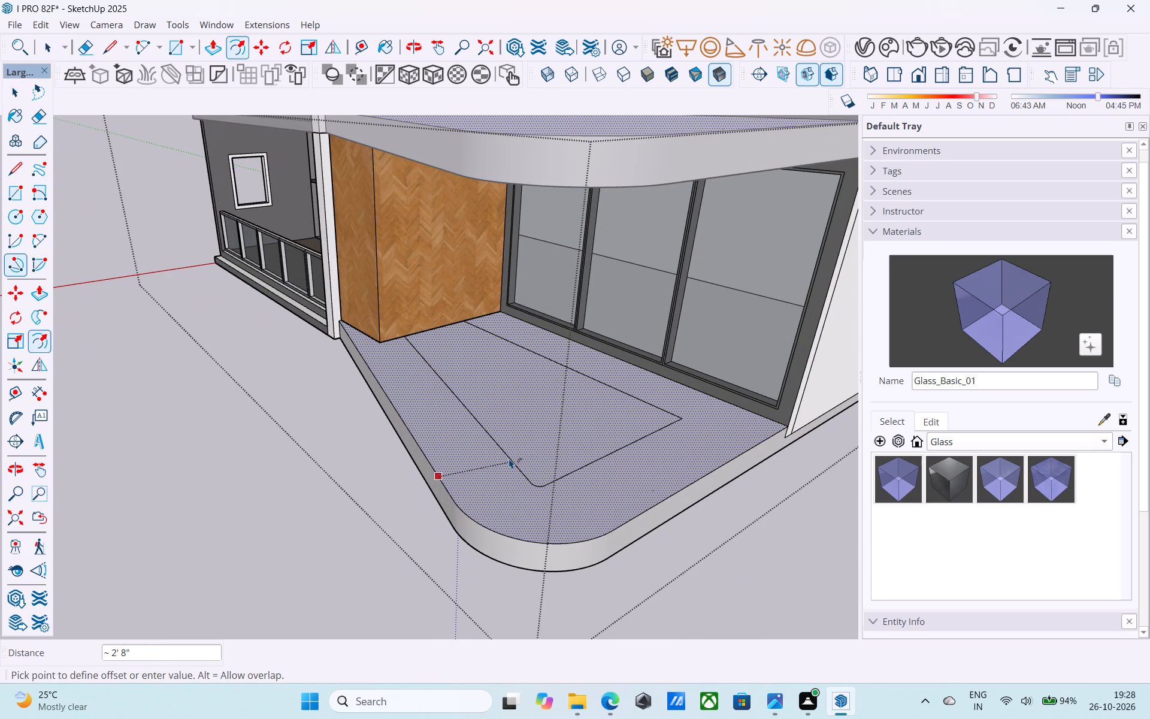
pyautogui.write('3"')
pyautogui.press('Return')
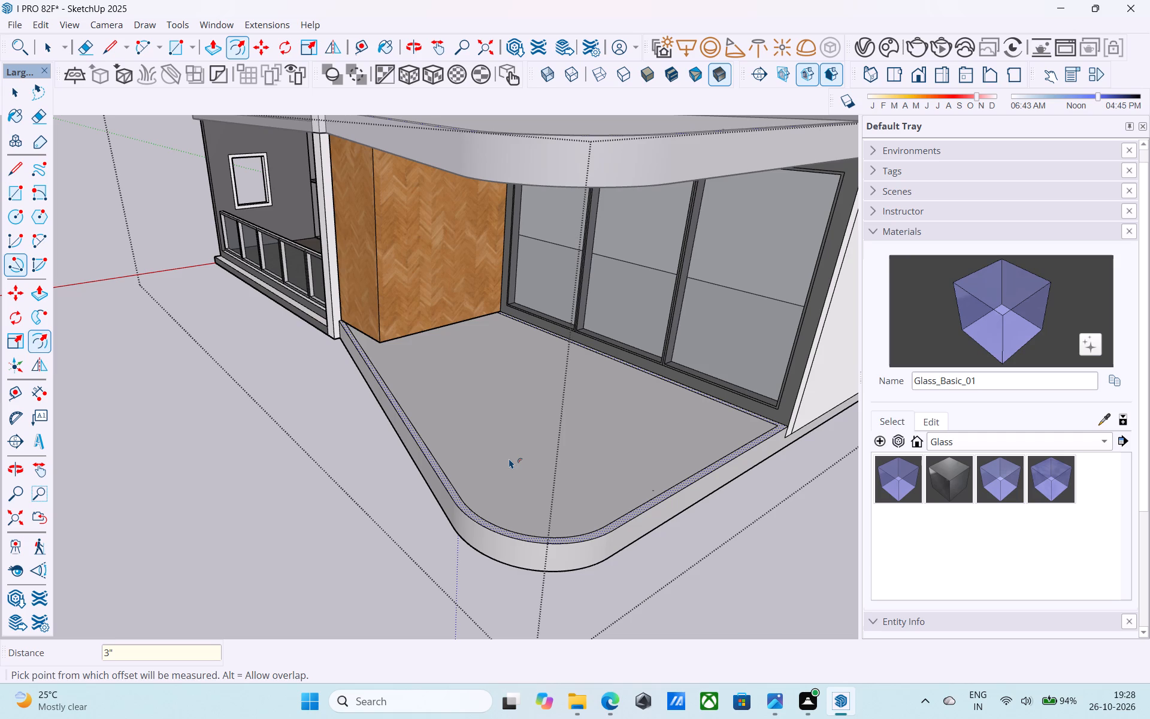
# Offset the inner balcony floor face inward by another 3" to outline a parapet band.
pyautogui.scroll(5, 510, 458)
pyautogui.press('space')
pyautogui.click(510, 459)
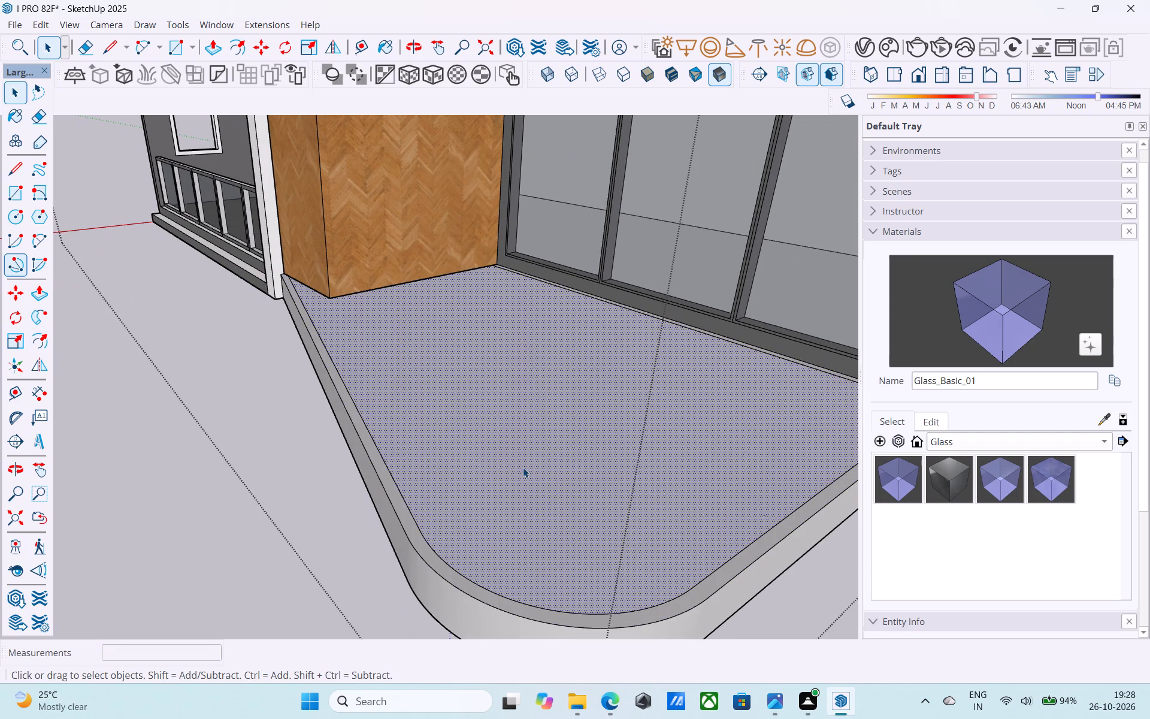
pyautogui.press('f')
pyautogui.click(523, 467)
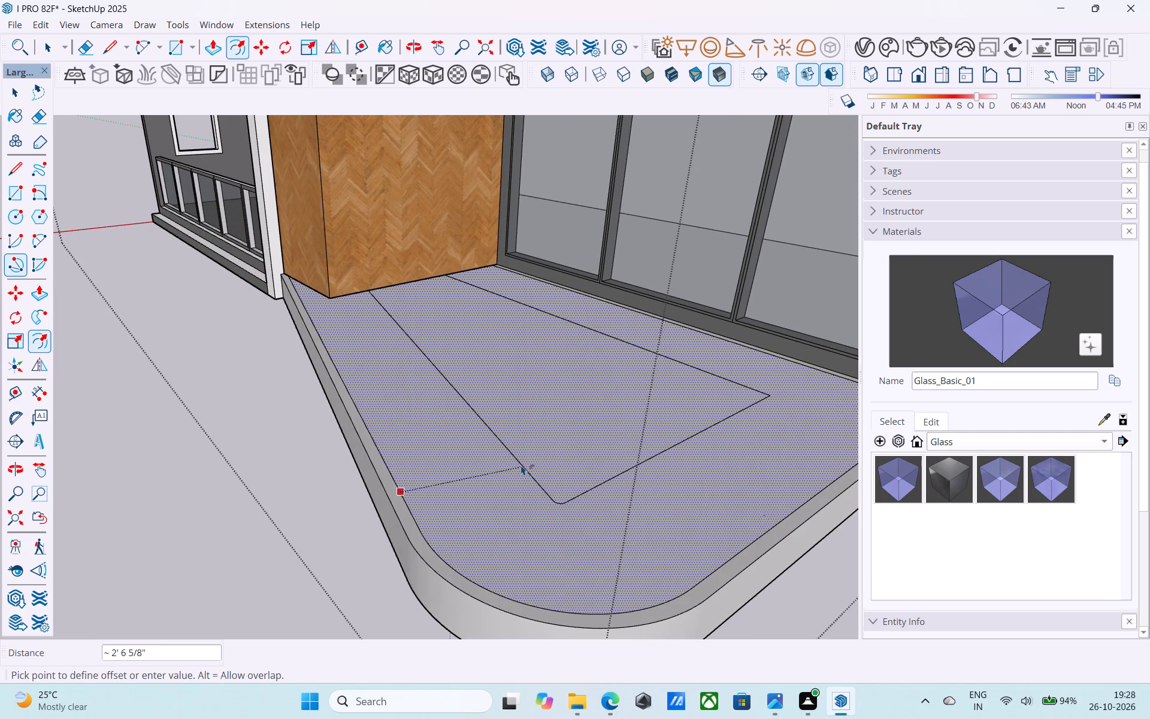
pyautogui.write('3"')
pyautogui.press('Return')
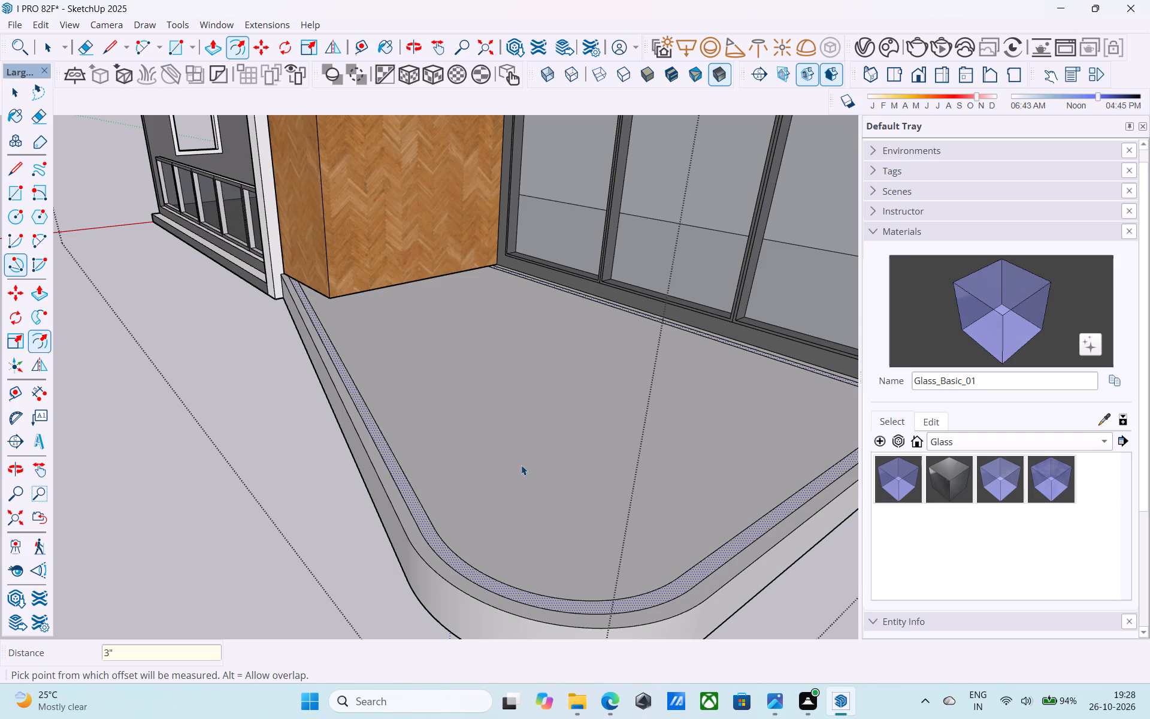
# Push/Pull the inner 3" band on the balcony slab up 3' as a parapet.
pyautogui.press('space')
pyautogui.click(440, 546)
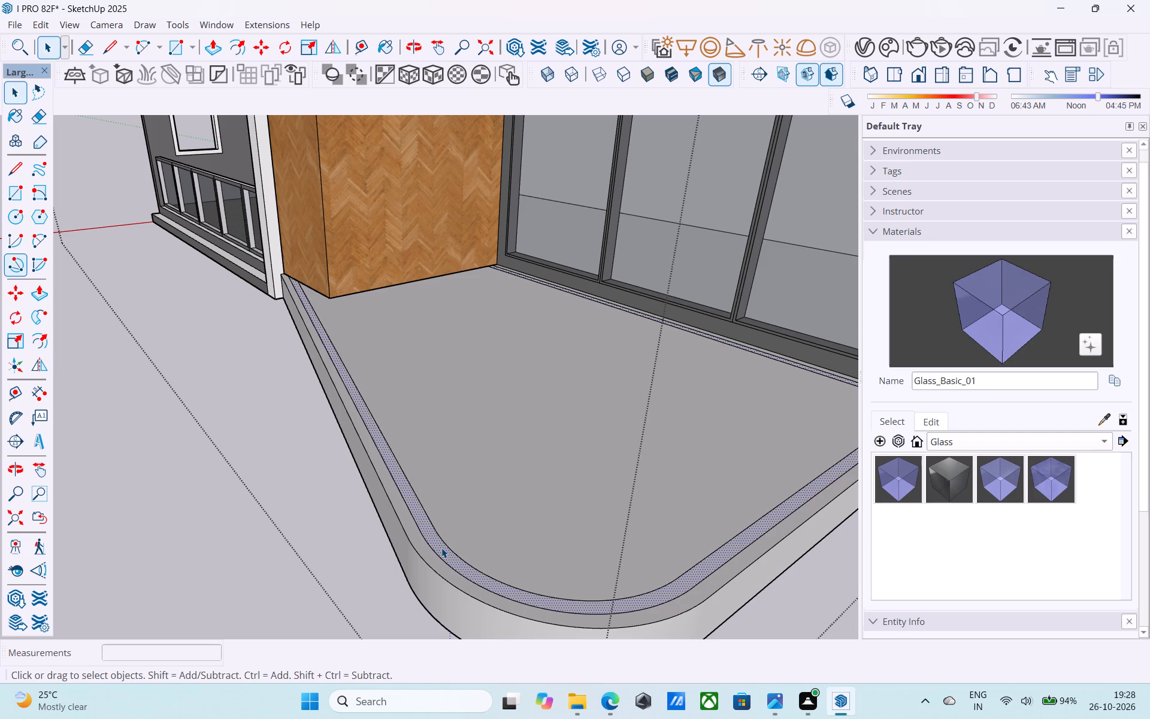
pyautogui.press('p')
pyautogui.click(441, 548)
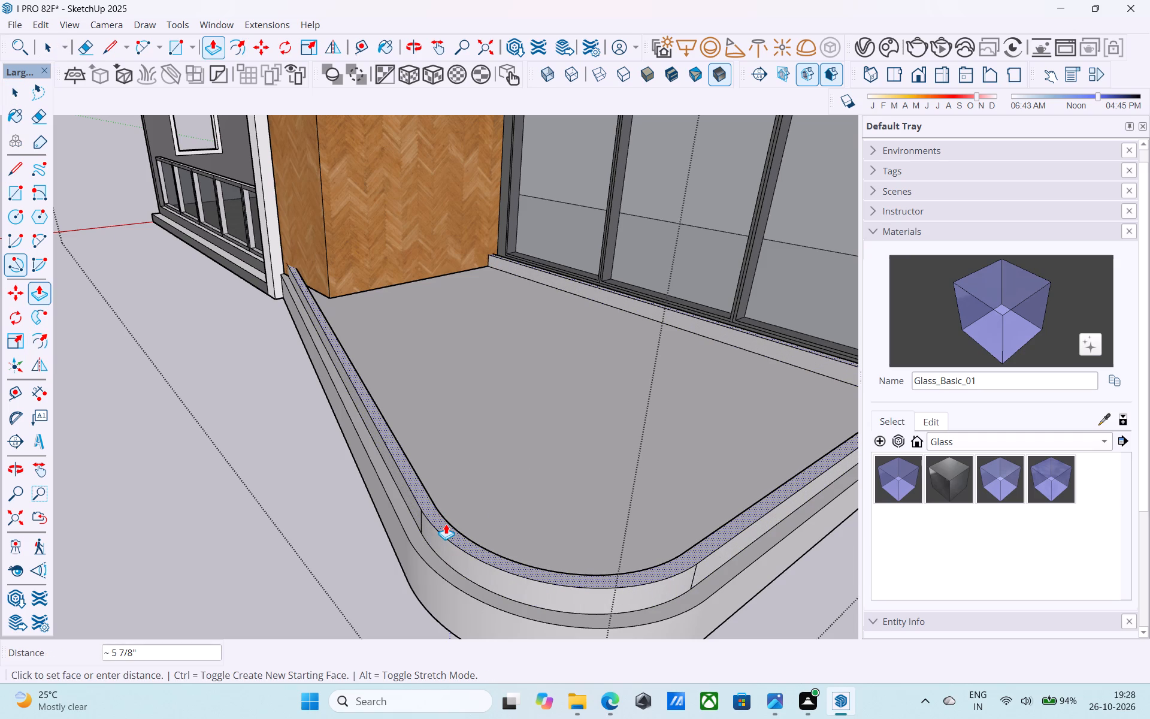
pyautogui.write("3'")
pyautogui.press('Return')
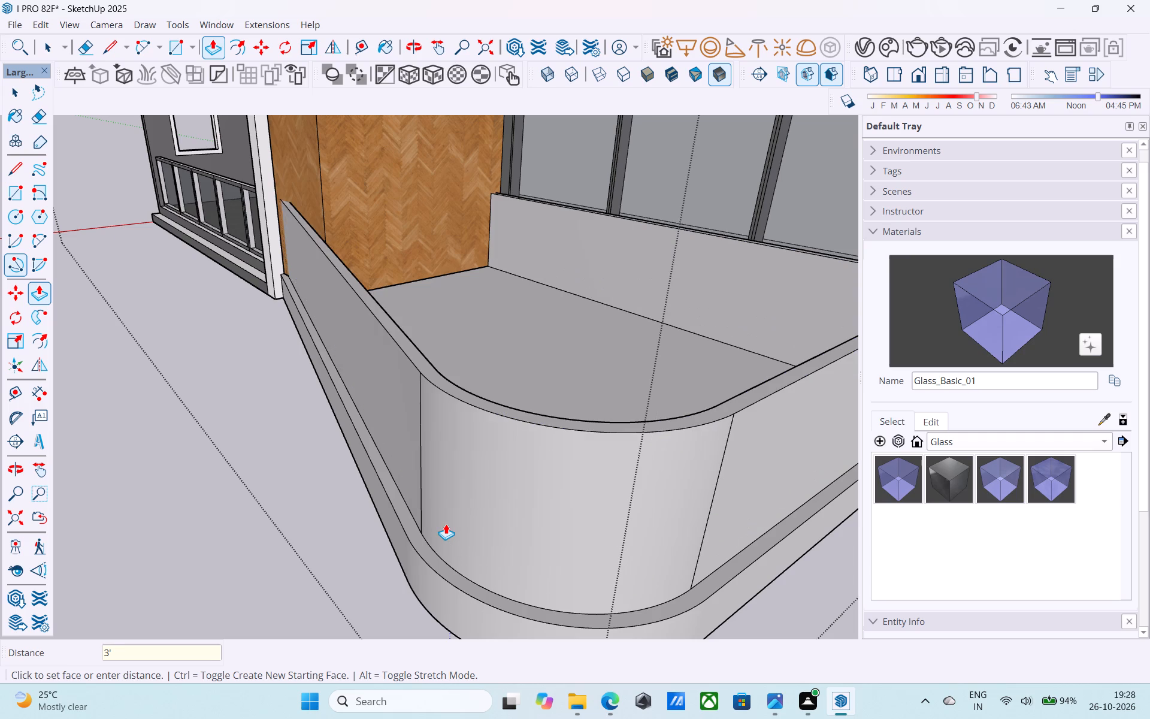
# Copy the curve's outer vertical edge to the wood-wall end of the long straight parapet face, dividing the span into 3 equal panels.
pyautogui.scroll(-5, 476, 472)
pyautogui.moveTo(476, 472); pyautogui.dragTo(646, 414, button='middle')
pyautogui.scroll(-5, 659, 413)
pyautogui.scroll(6, 300, 355)
pyautogui.scroll(-6, 325, 358)
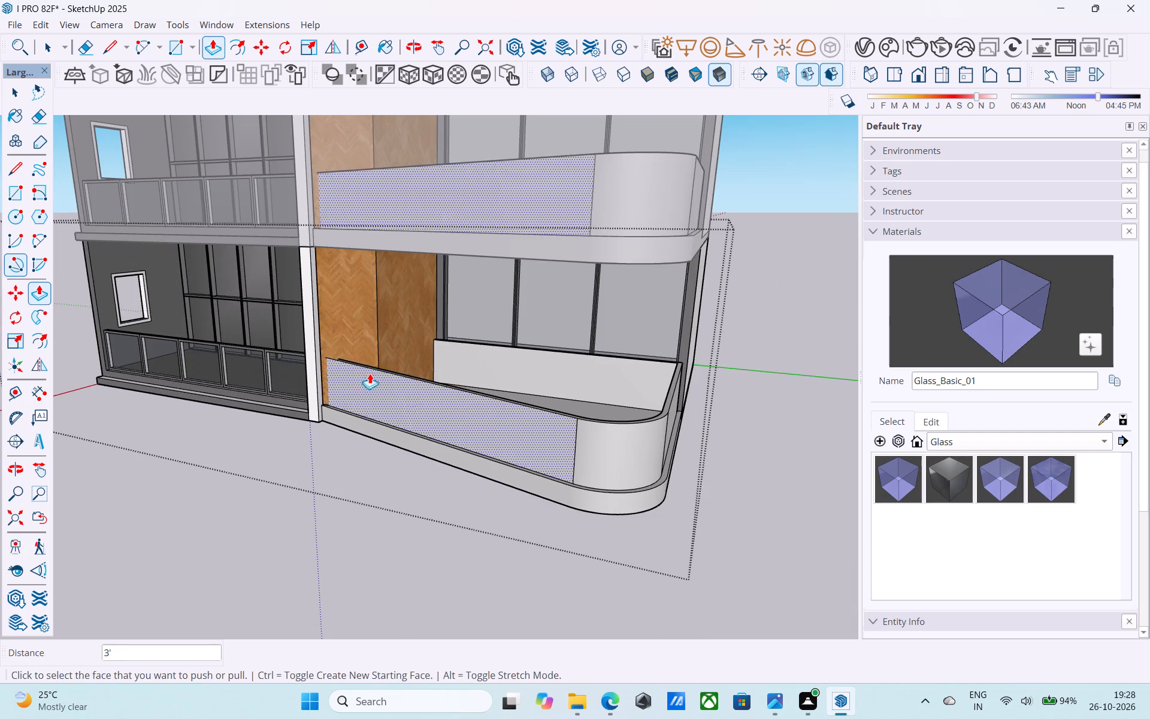
pyautogui.press('space')
pyautogui.scroll(1, 574, 440)
pyautogui.click(574, 440)
pyautogui.press('m')
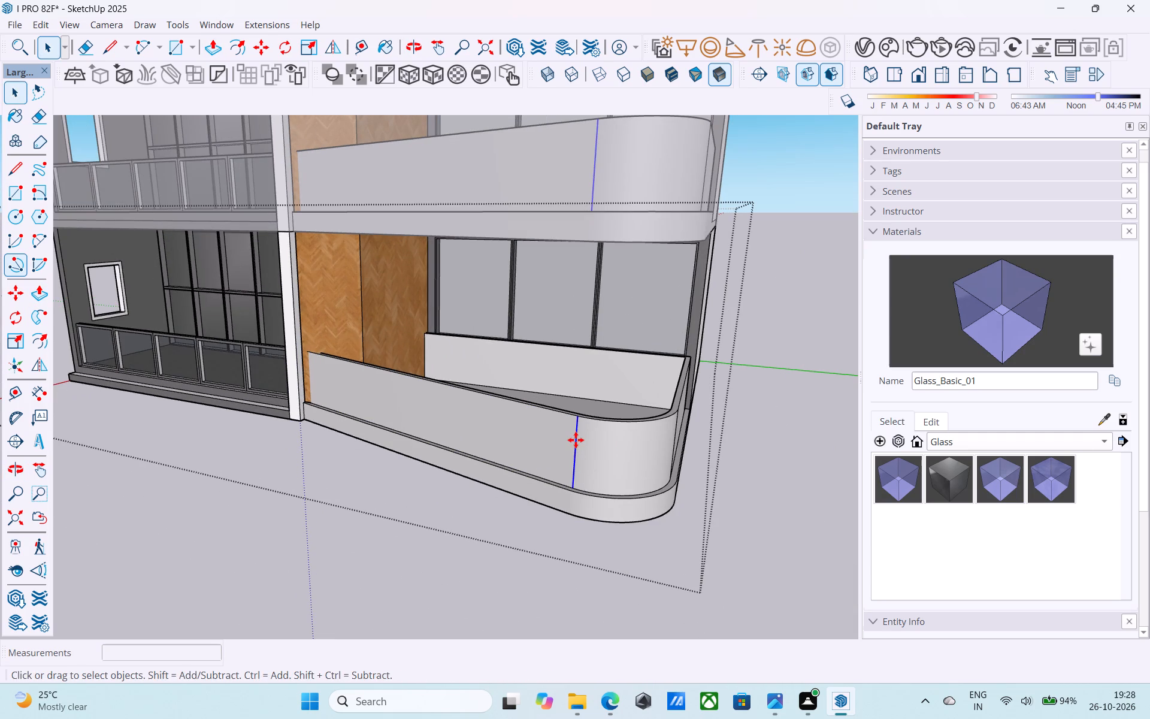
pyautogui.click(578, 421)
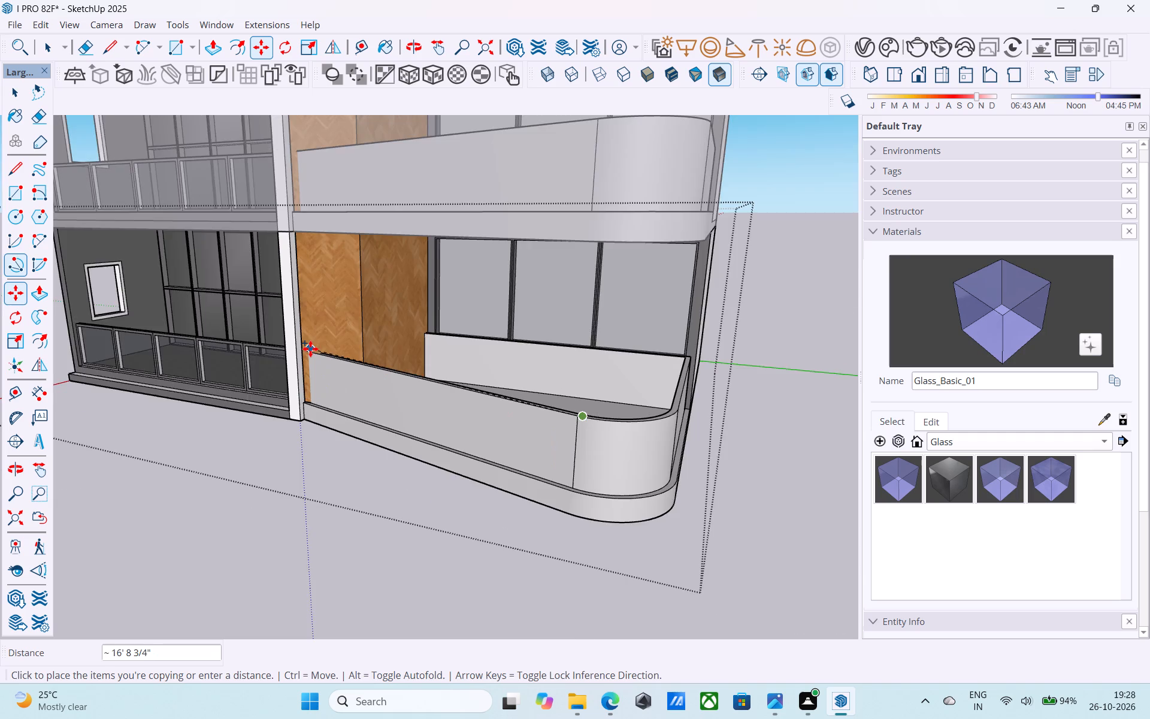
pyautogui.scroll(13, 310, 349)
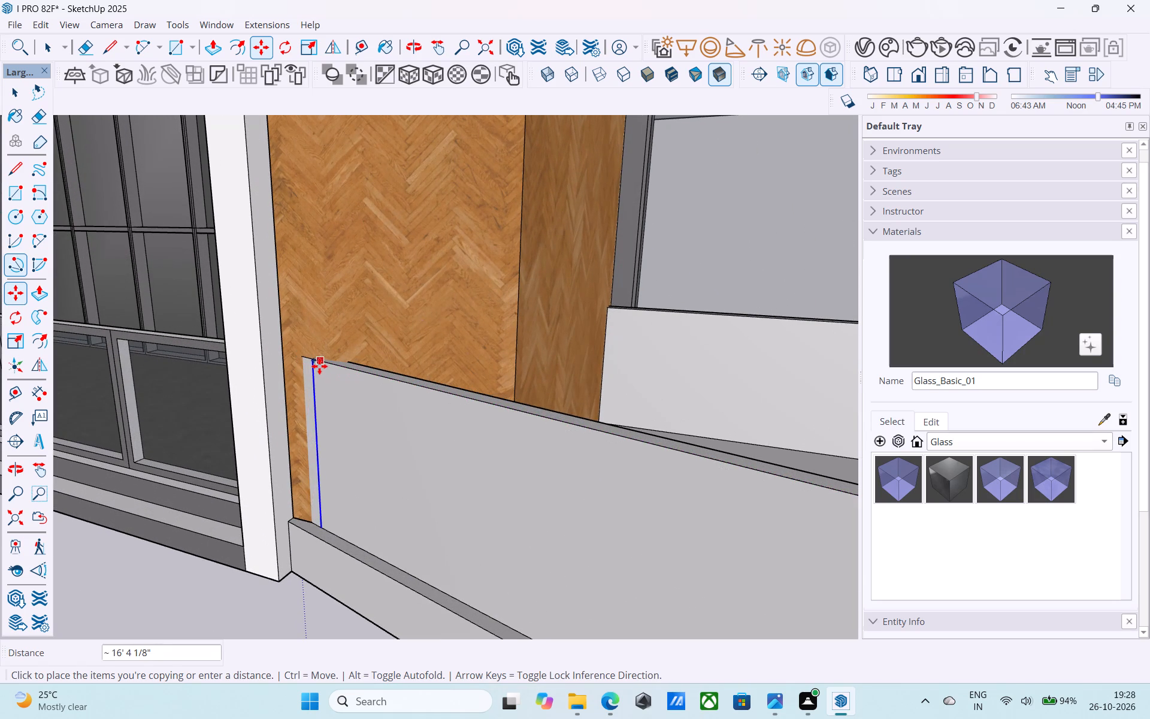
pyautogui.click(312, 362)
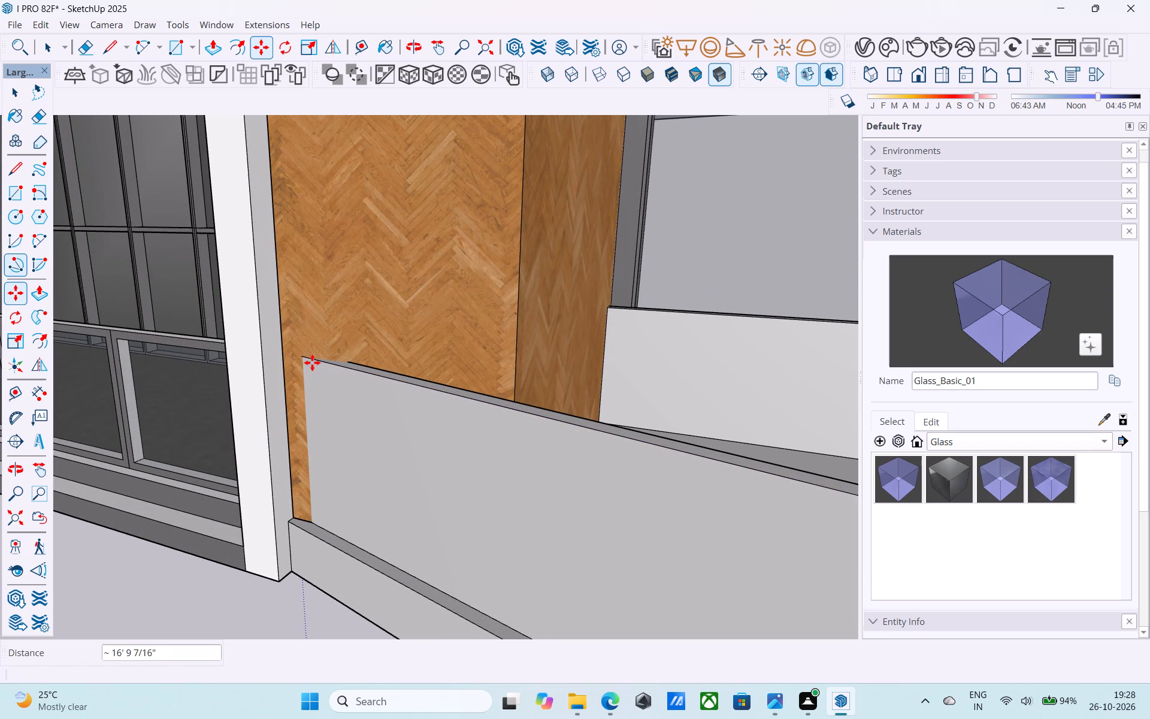
pyautogui.write('/3')
pyautogui.press('Return')
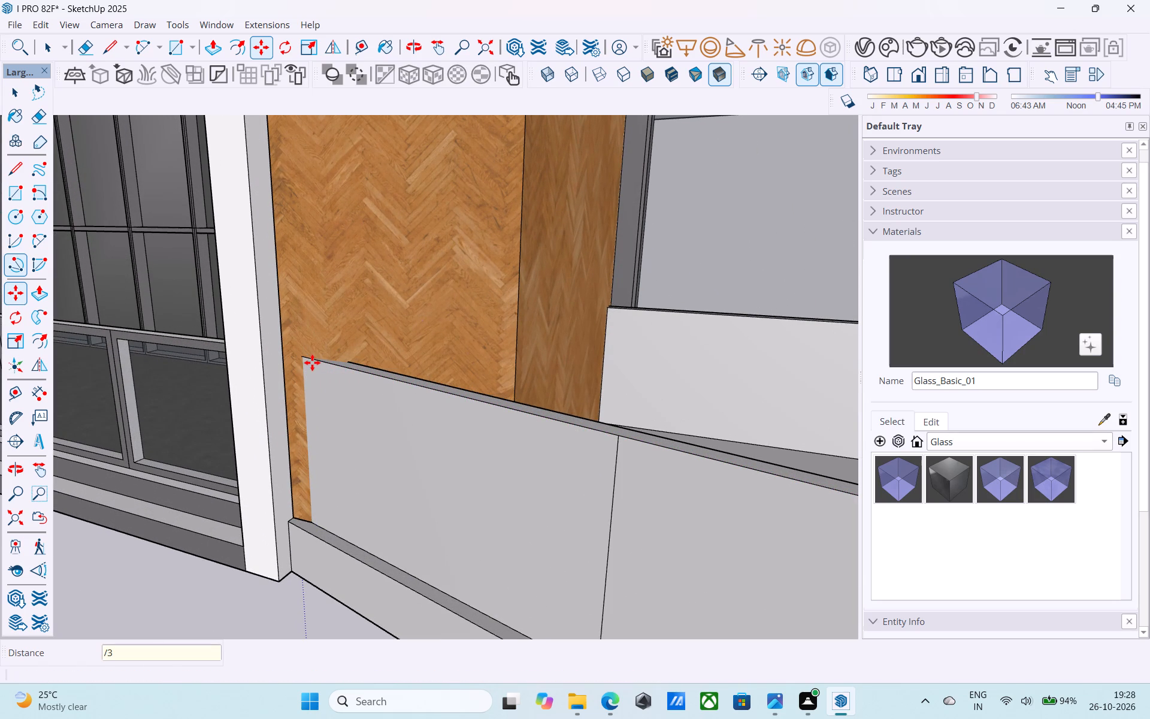
# Copy the curve's other outer vertical edge to the window-wall end of the short parapet face, dividing the span into 2 equal panels.
pyautogui.scroll(-18, 314, 363)
pyautogui.scroll(-1, 465, 468)
pyautogui.moveTo(468, 467); pyautogui.dragTo(535, 478, button='middle')
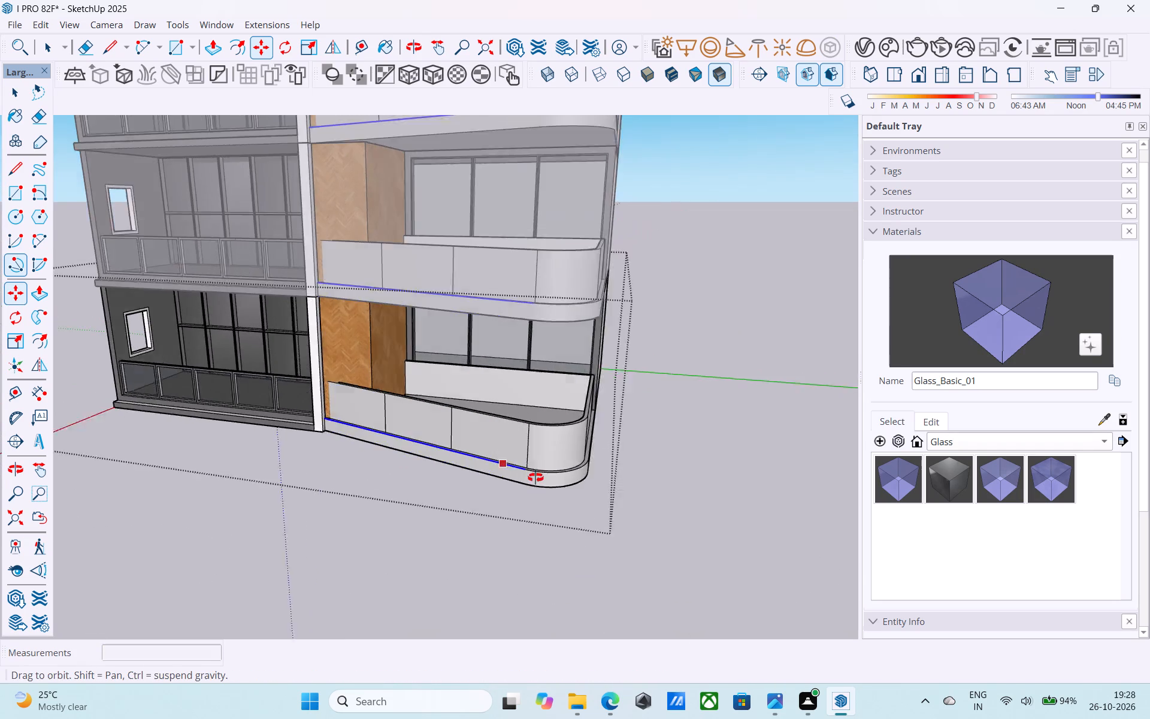
pyautogui.moveTo(535, 478); pyautogui.dragTo(255, 478, button='middle')
pyautogui.scroll(6, 312, 476)
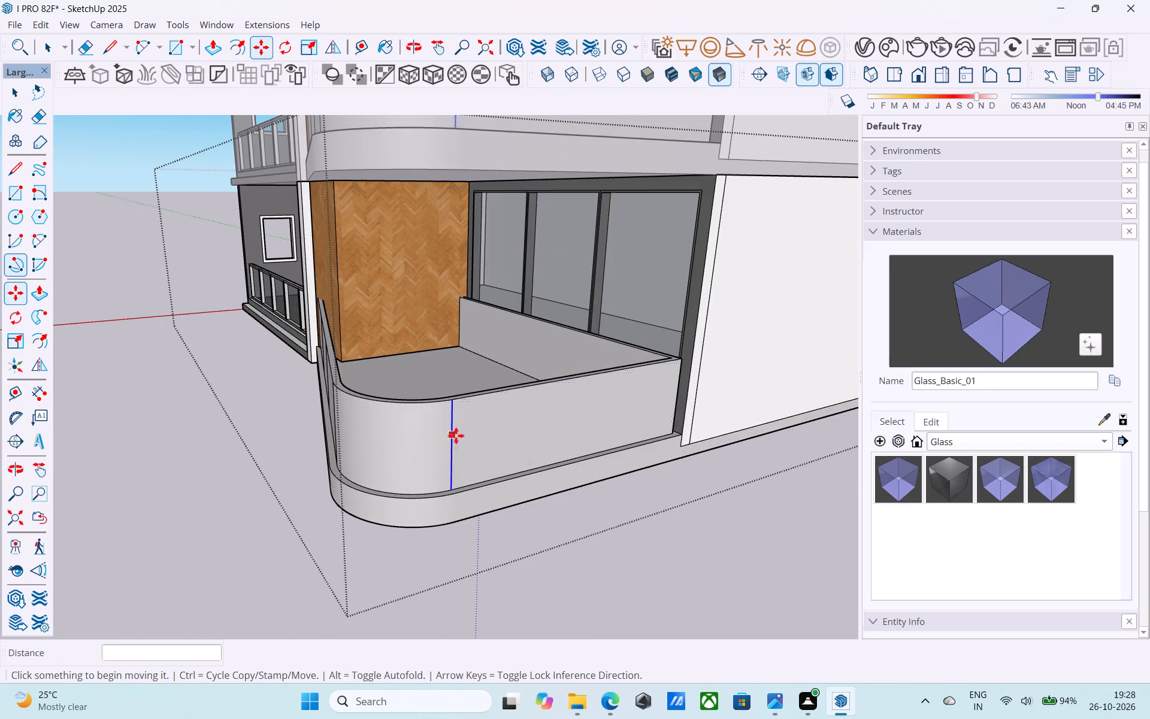
pyautogui.press('space')
pyautogui.scroll(5, 456, 436)
pyautogui.click(450, 428)
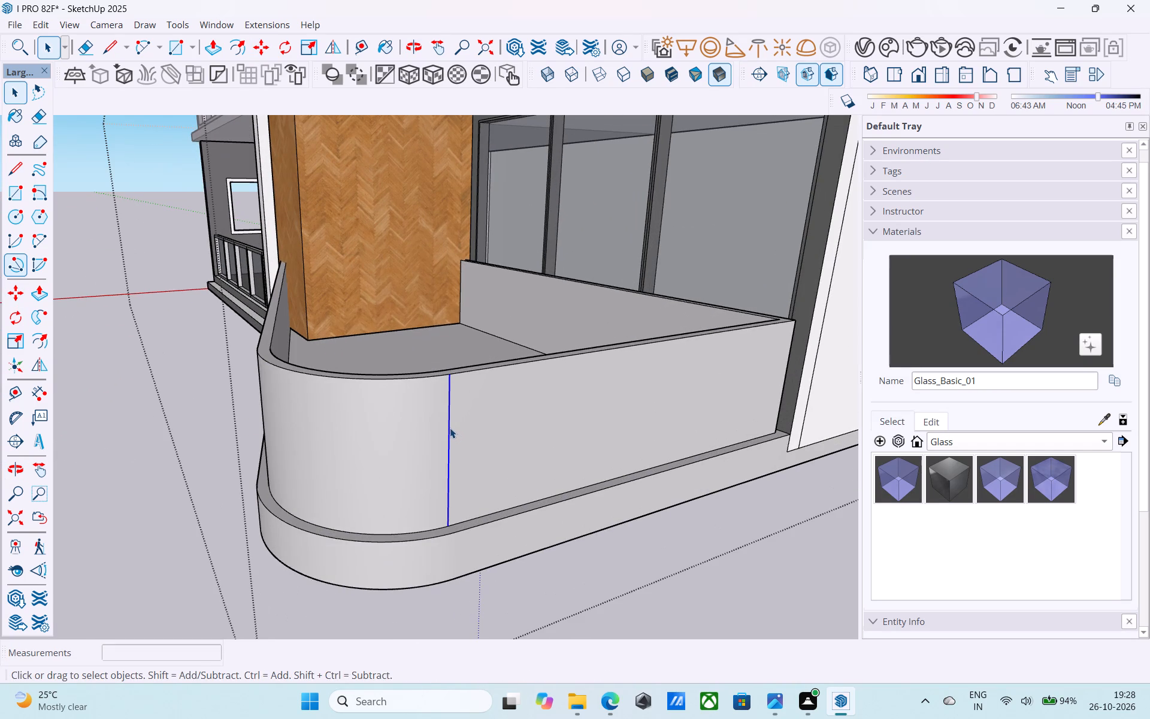
pyautogui.press('m')
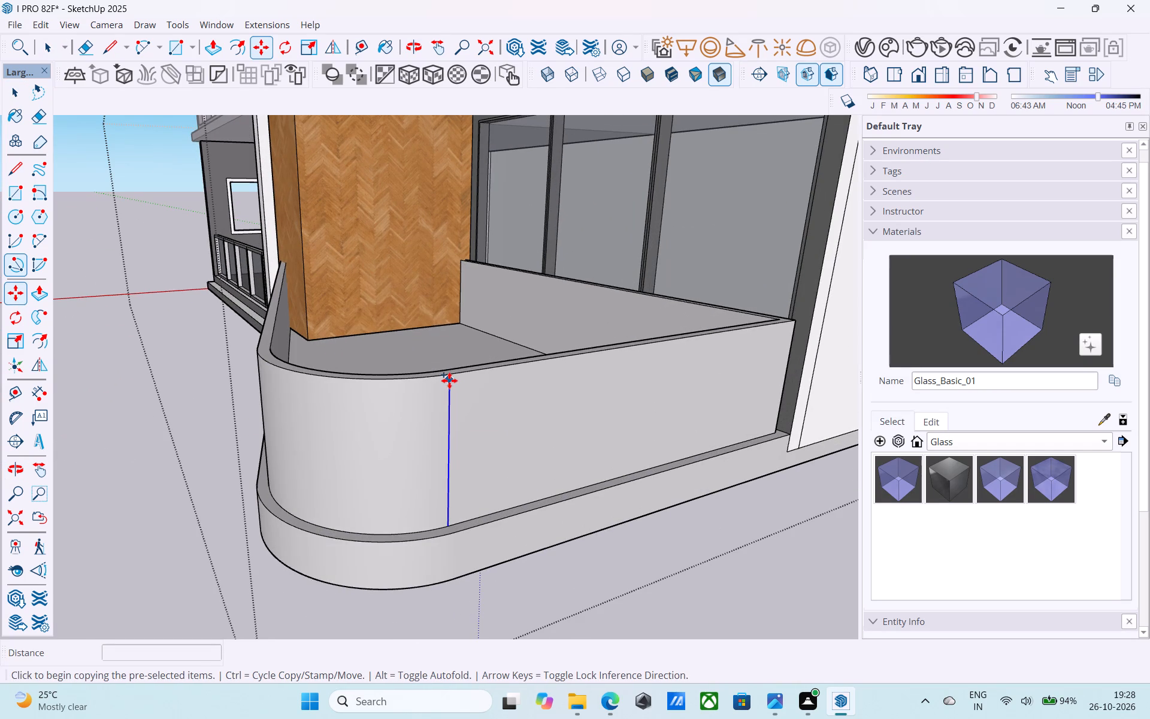
pyautogui.click(452, 374)
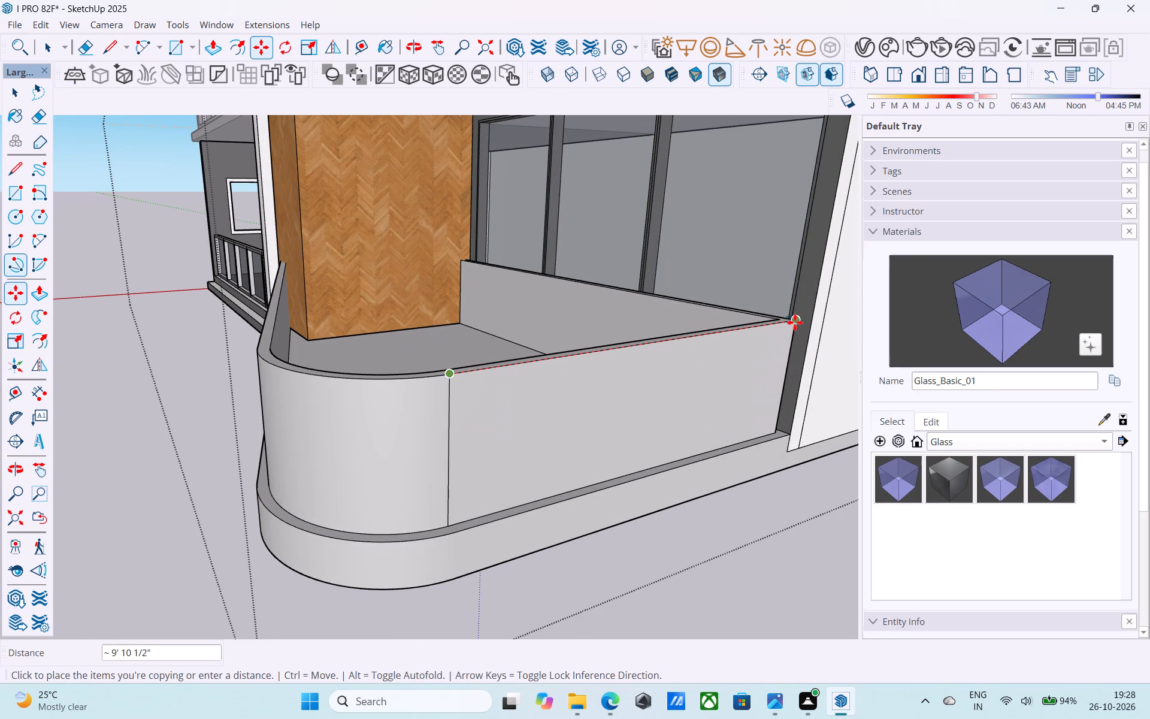
pyautogui.click(795, 322)
pyautogui.write('/2')
pyautogui.press('Return')
# Offset the outline of the short side's parapet panel nearest the window wall inward by 2".
pyautogui.scroll(-7, 831, 347)
pyautogui.moveTo(828, 349); pyautogui.dragTo(812, 353, button='middle')
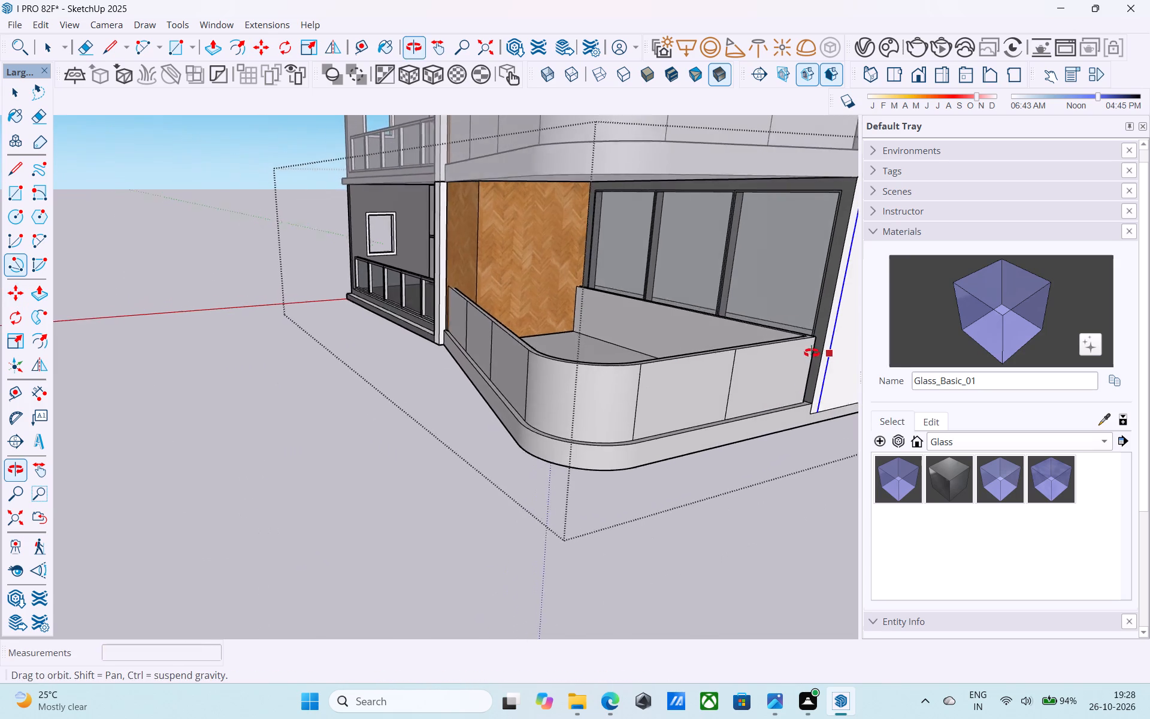
pyautogui.moveTo(812, 353); pyautogui.dragTo(810, 355, button='middle')
pyautogui.scroll(5, 765, 388)
pyautogui.press('space')
pyautogui.click(765, 389)
pyautogui.scroll(3, 765, 389)
pyautogui.press('f')
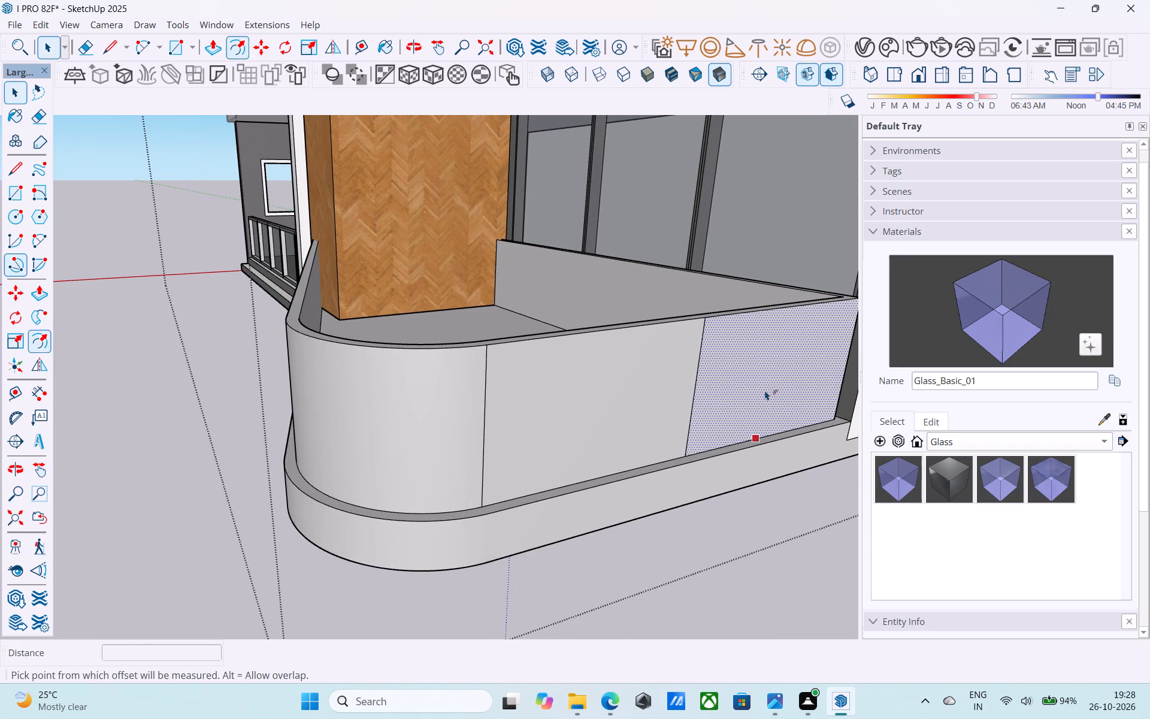
pyautogui.click(765, 390)
pyautogui.write('2"')
pyautogui.press('Return')
pyautogui.press('space')
# Offset the outline of the short side's parapet panel beside the curve inward by 2".
pyautogui.click(559, 427)
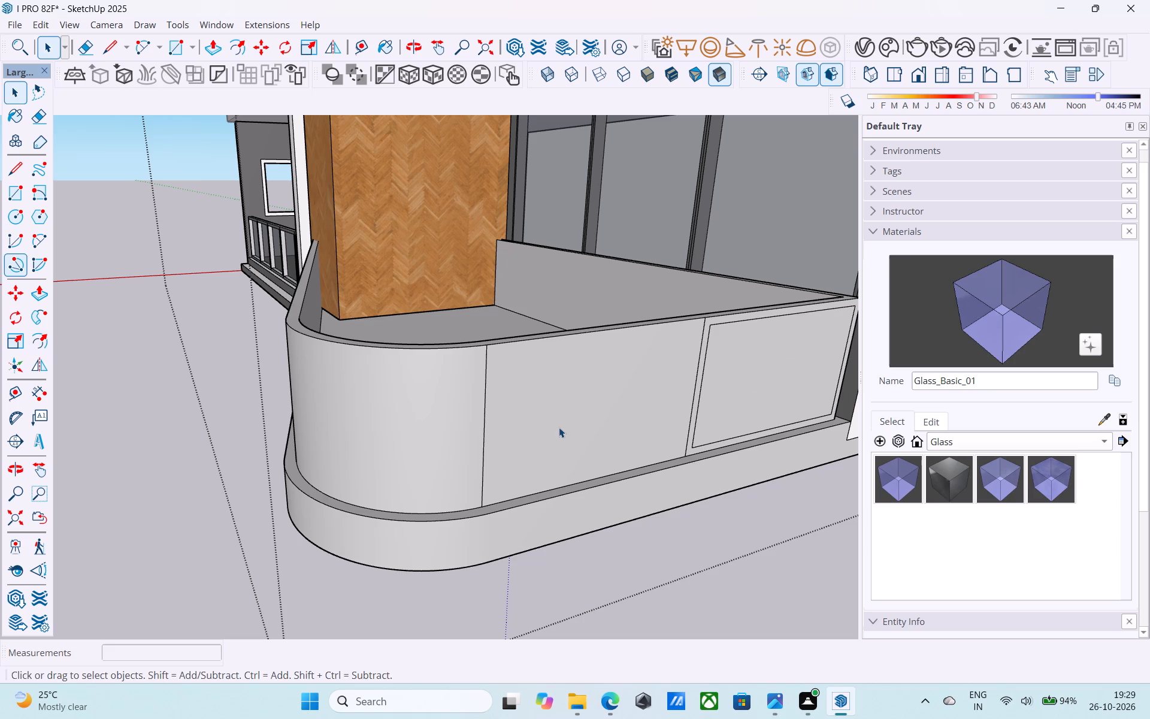
pyautogui.press('f')
pyautogui.click(556, 426)
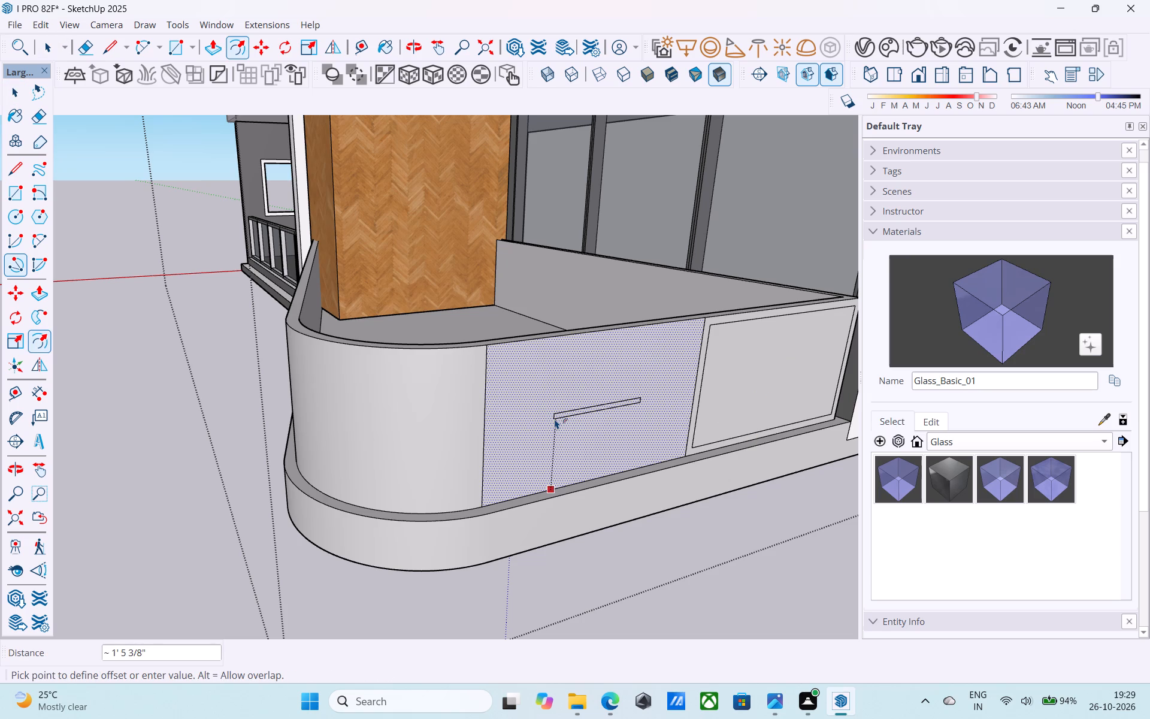
pyautogui.write('2"')
pyautogui.press('Return')
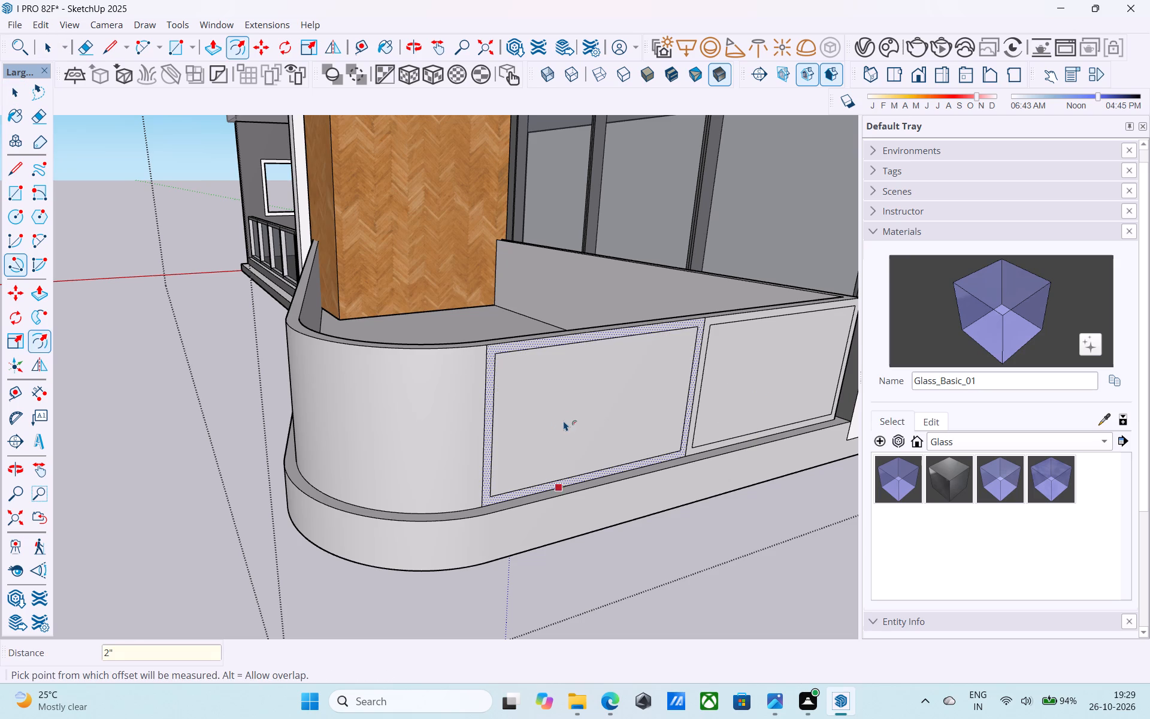
pyautogui.press('space')
# Offset the outline of the long side's parapet panel beside the curve inward by 2".
pyautogui.scroll(-7, 564, 421)
pyautogui.moveTo(491, 409); pyautogui.dragTo(747, 412, button='middle')
pyautogui.scroll(-4, 765, 378)
pyautogui.scroll(4, 463, 387)
pyautogui.click(453, 388)
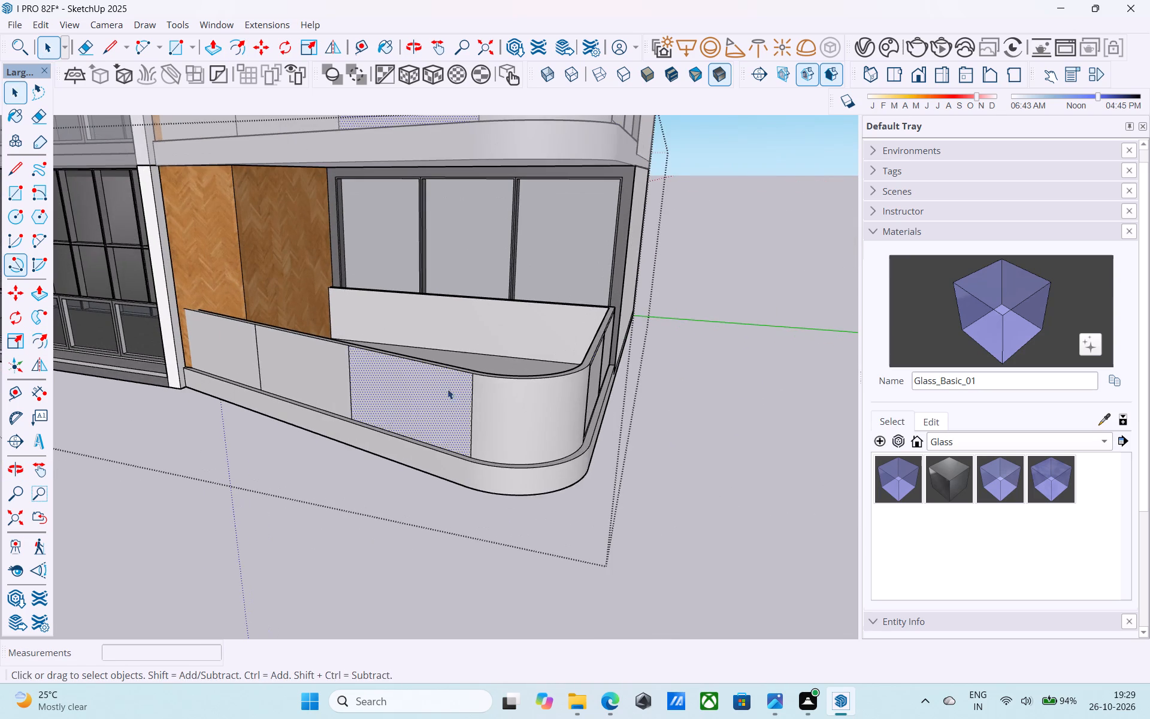
pyautogui.scroll(4, 408, 415)
pyautogui.press('f')
pyautogui.click(408, 415)
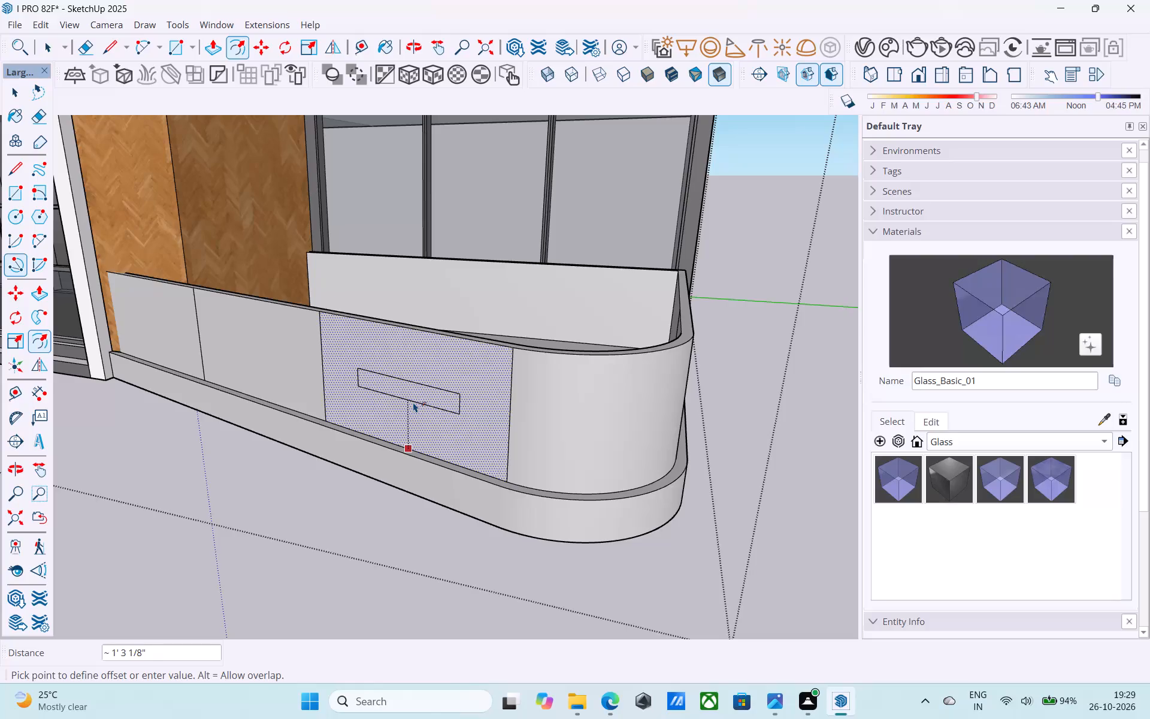
pyautogui.write('2"')
pyautogui.press('Return')
pyautogui.press('space')
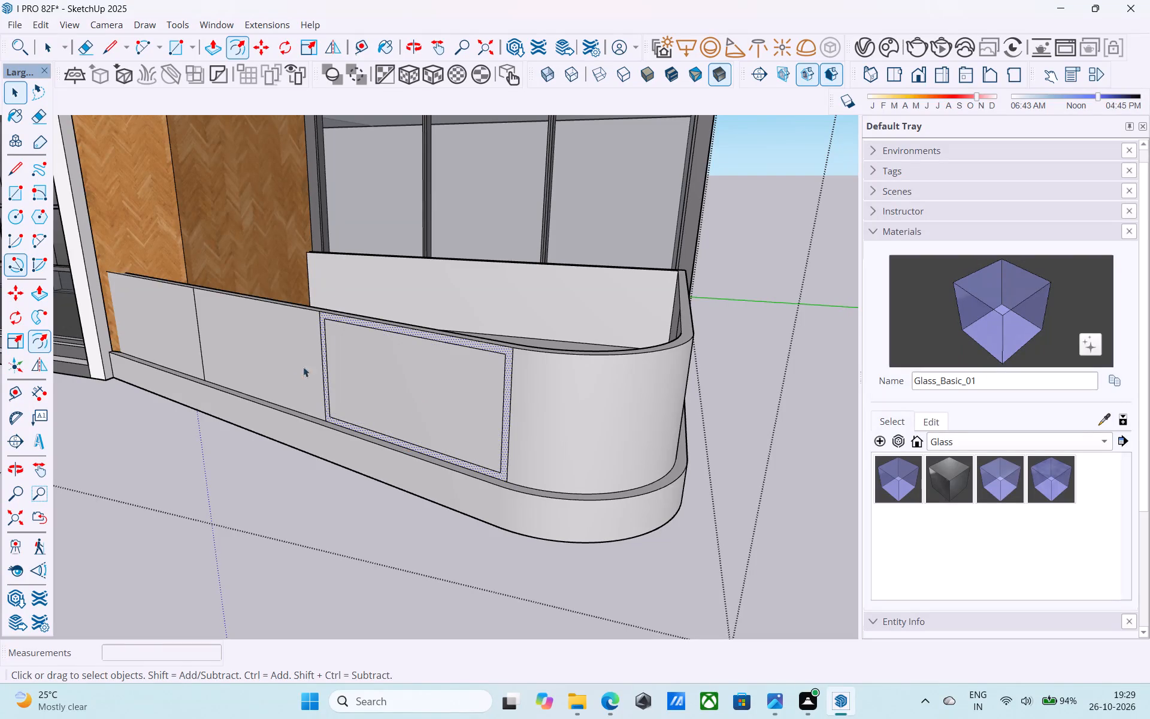
# Offset the outline of the long side's middle parapet panel inward by 2".
pyautogui.click(292, 361)
pyautogui.scroll(3, 291, 362)
pyautogui.press('f')
pyautogui.click(291, 362)
pyautogui.write('2"')
pyautogui.press('Return')
pyautogui.press('space')
# Offset the outline of the long side's parapet panel next to the wood wall inward by 2".
pyautogui.scroll(-2, 285, 356)
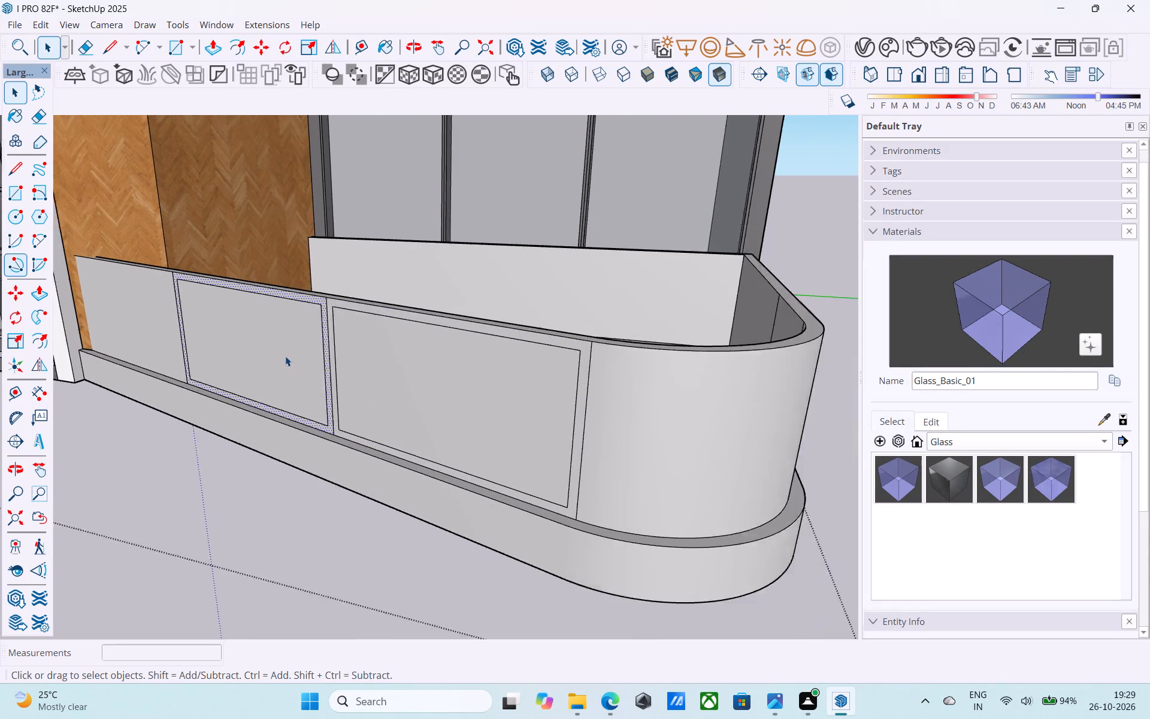
pyautogui.scroll(-4, 285, 356)
pyautogui.moveTo(270, 358); pyautogui.dragTo(529, 351, button='middle')
pyautogui.click(413, 327)
pyautogui.scroll(2, 412, 326)
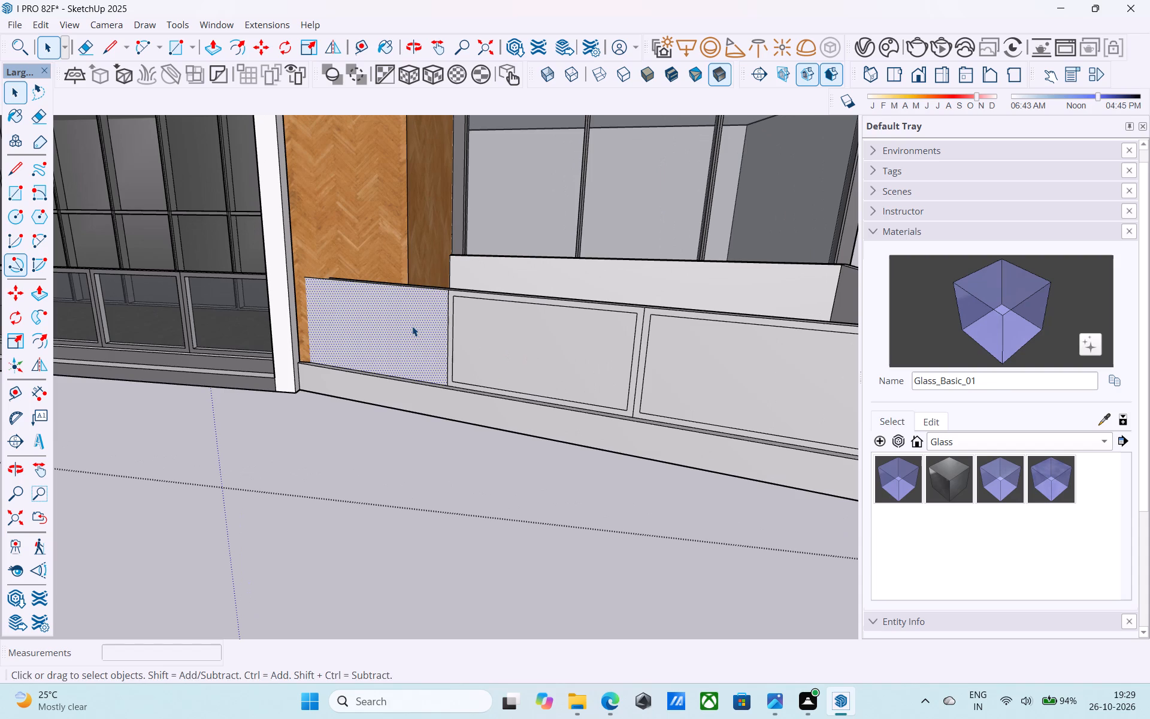
pyautogui.press('f')
pyautogui.click(412, 326)
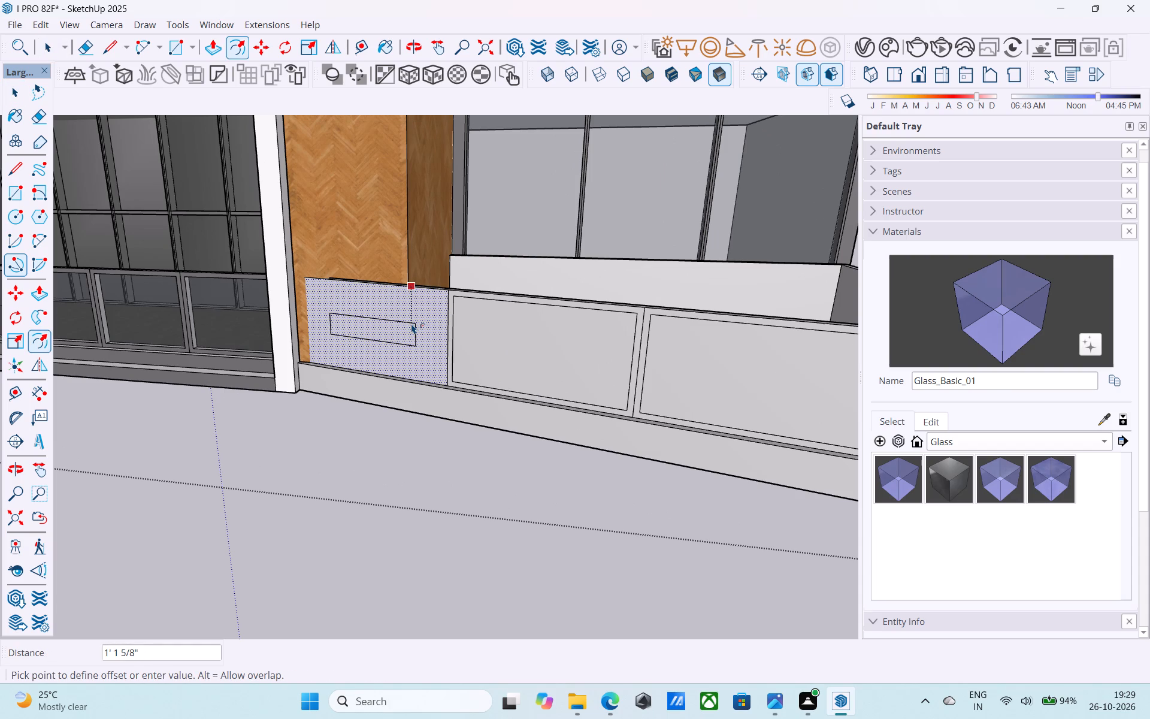
pyautogui.write('2"')
pyautogui.press('Return')
pyautogui.press('space')
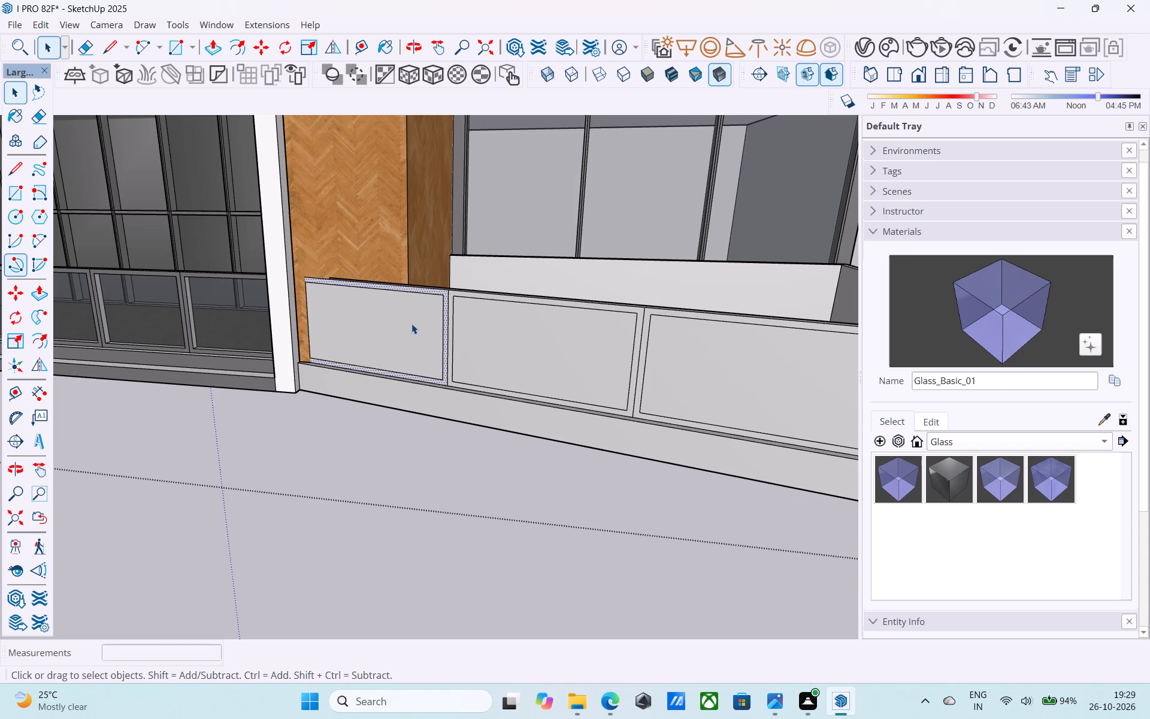
# Examine the framed parapet panels on both straight sides of the lowest curved balcony from outside and above.
pyautogui.scroll(-12, 190, 195)
pyautogui.moveTo(198, 228); pyautogui.dragTo(0, 318, button='middle')
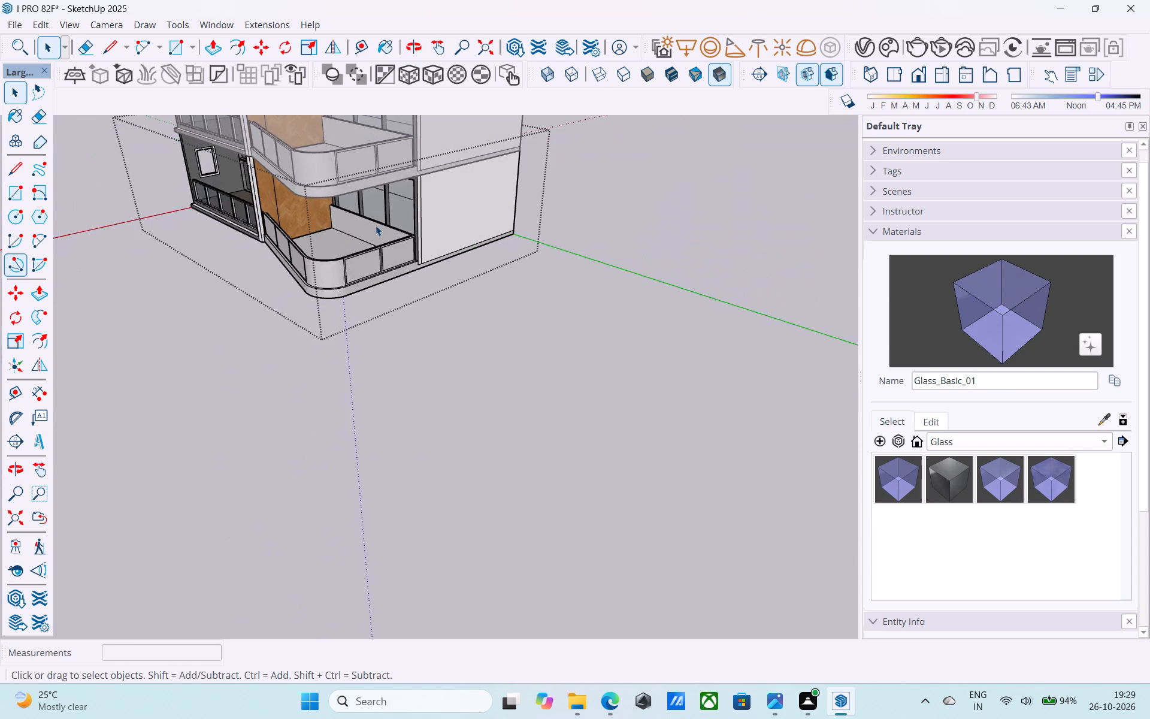
pyautogui.scroll(6, 376, 225)
pyautogui.scroll(-7, 377, 225)
pyautogui.moveTo(231, 292); pyautogui.dragTo(731, 310, button='middle')
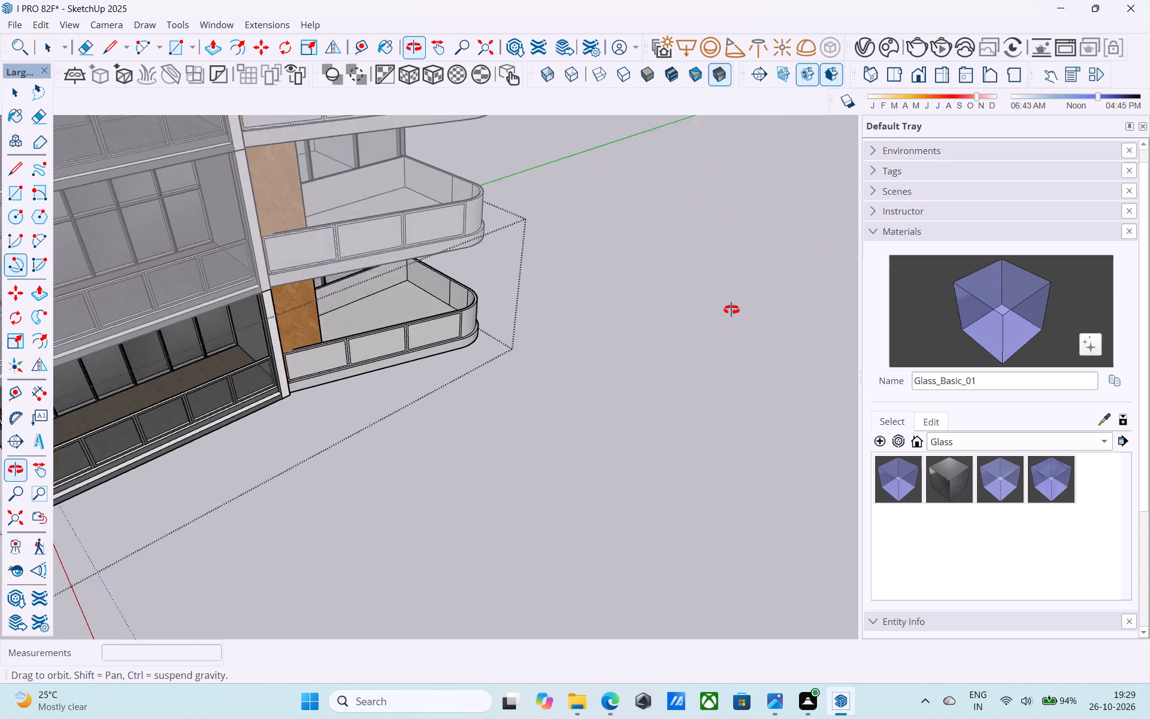
pyautogui.moveTo(731, 310); pyautogui.dragTo(730, 303, button='middle')
pyautogui.scroll(6, 504, 301)
pyautogui.scroll(-6, 503, 300)
pyautogui.moveTo(440, 362); pyautogui.dragTo(222, 318, button='middle')
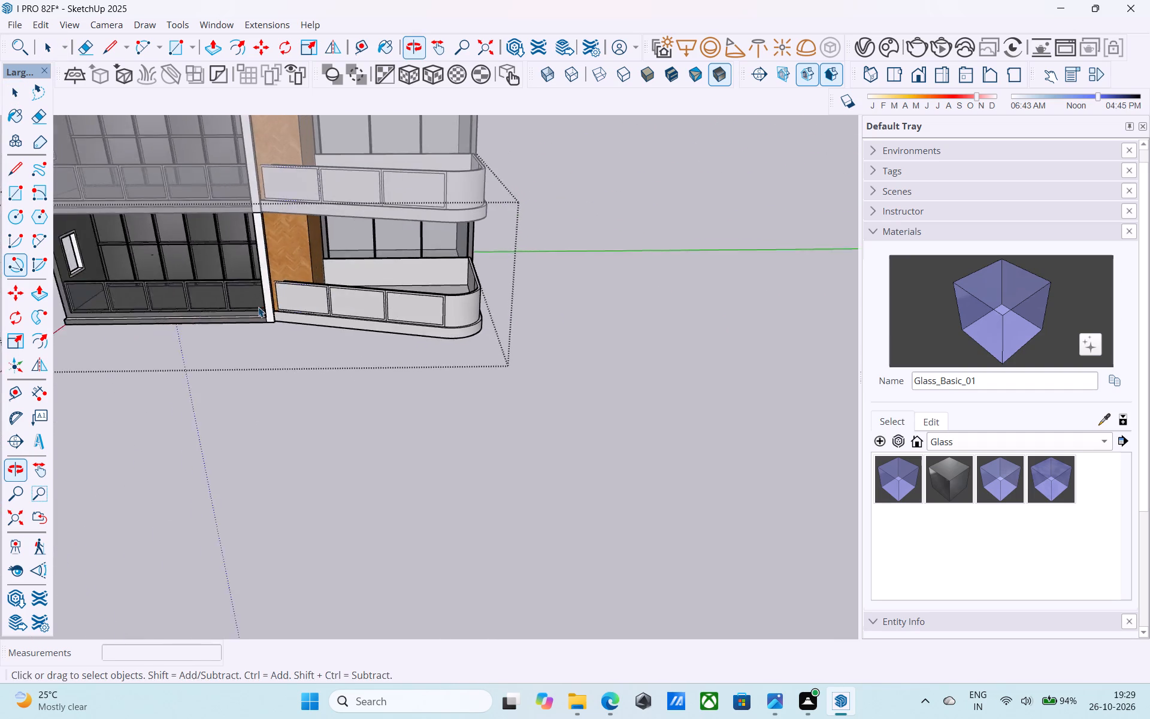
pyautogui.scroll(19, 323, 288)
pyautogui.click(302, 301)
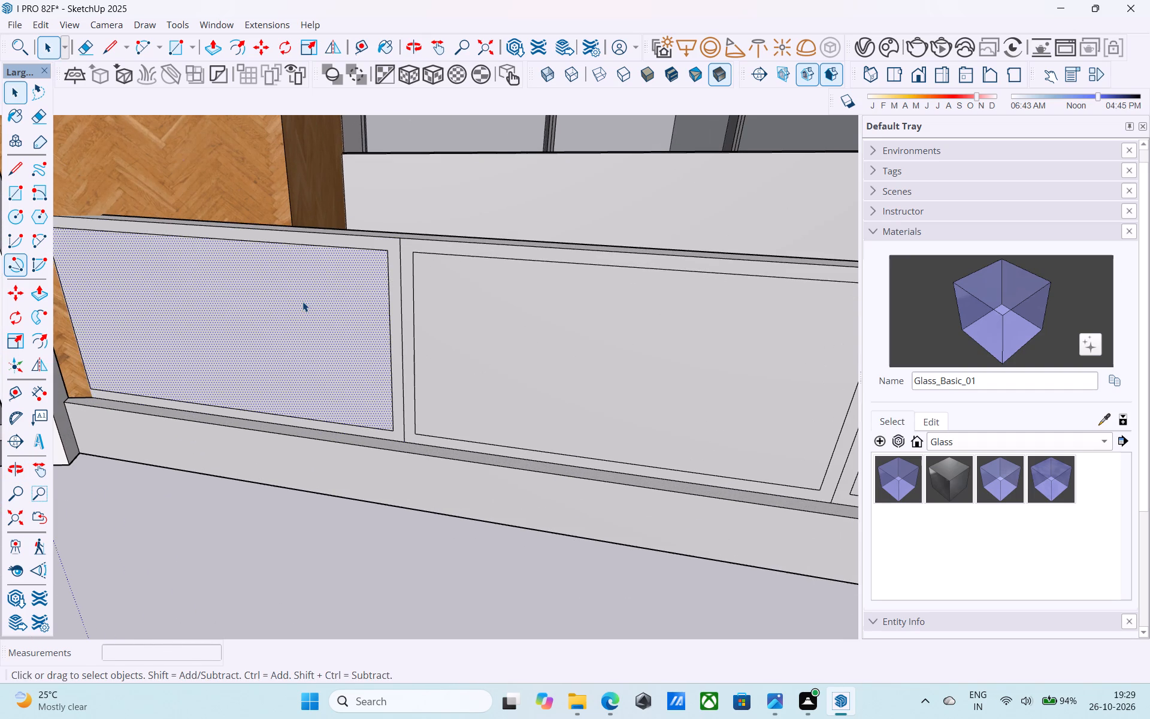
pyautogui.scroll(-13, 302, 301)
pyautogui.moveTo(355, 295); pyautogui.dragTo(299, 292, button='middle')
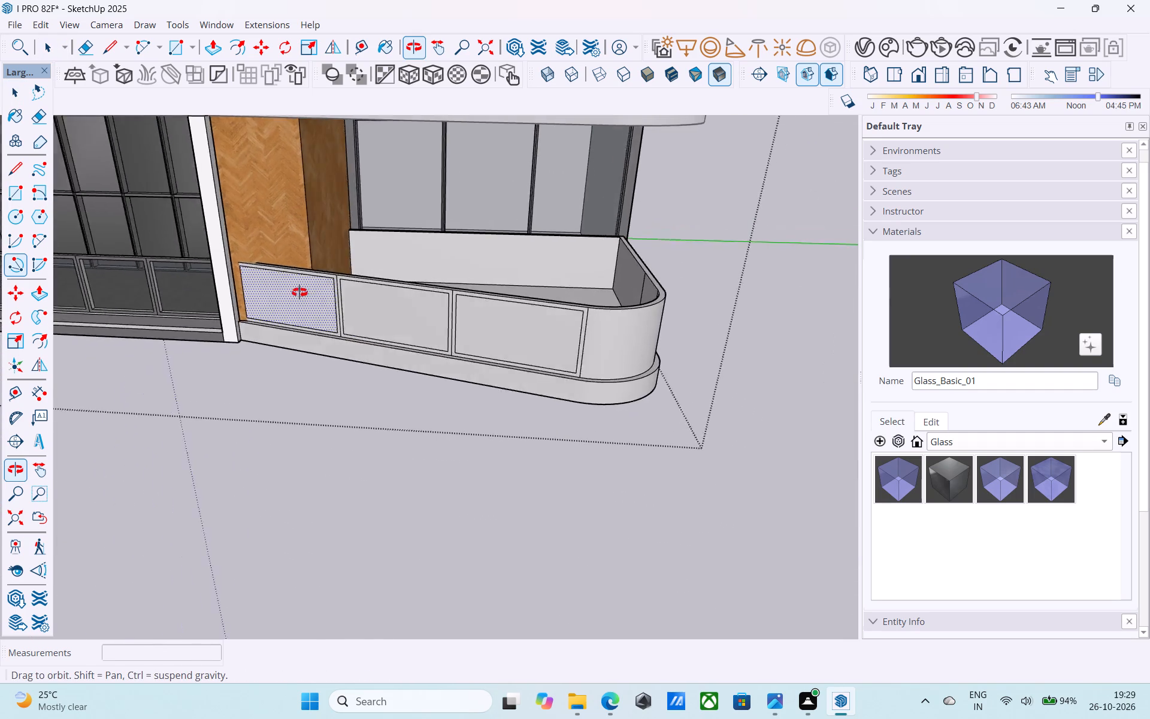
pyautogui.moveTo(299, 292); pyautogui.dragTo(159, 300, button='middle')
pyautogui.moveTo(588, 303); pyautogui.dragTo(382, 277, button='middle')
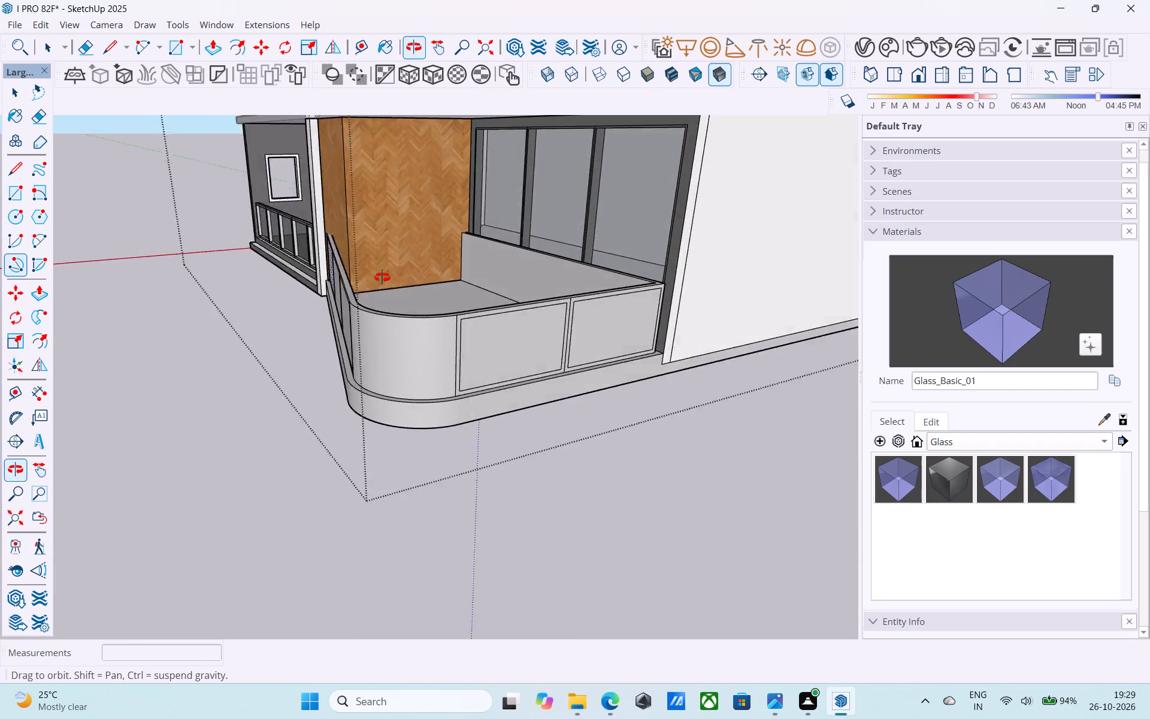
pyautogui.moveTo(382, 277); pyautogui.dragTo(931, 403, button='middle')
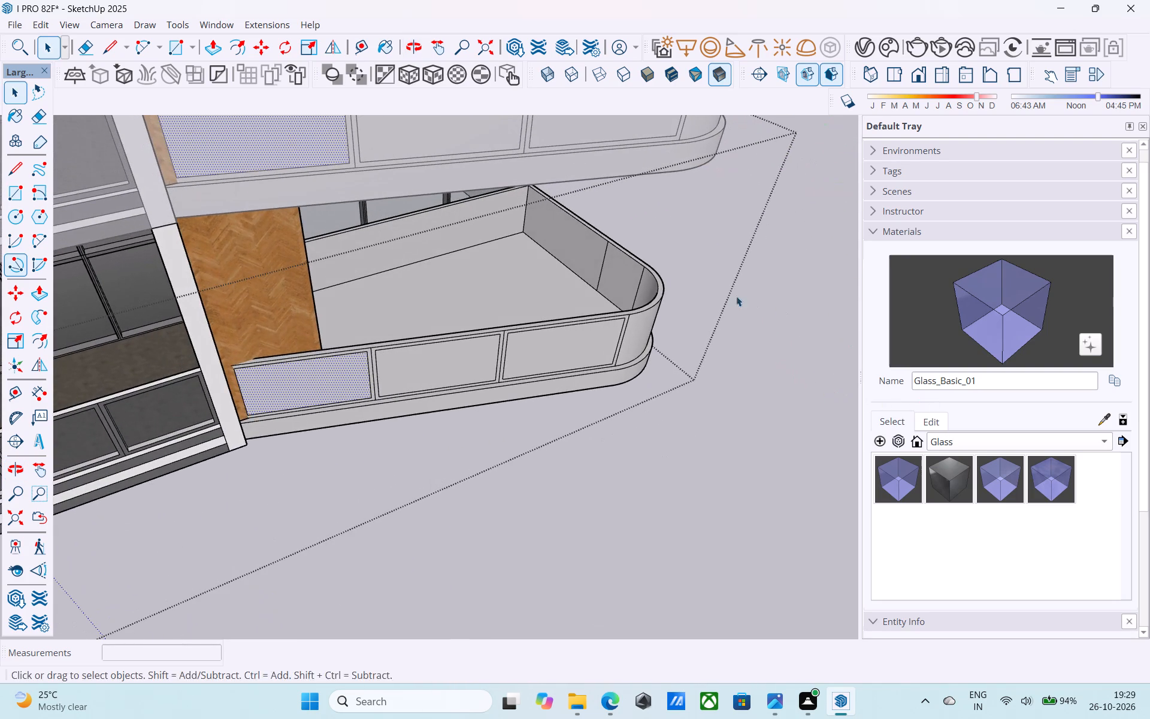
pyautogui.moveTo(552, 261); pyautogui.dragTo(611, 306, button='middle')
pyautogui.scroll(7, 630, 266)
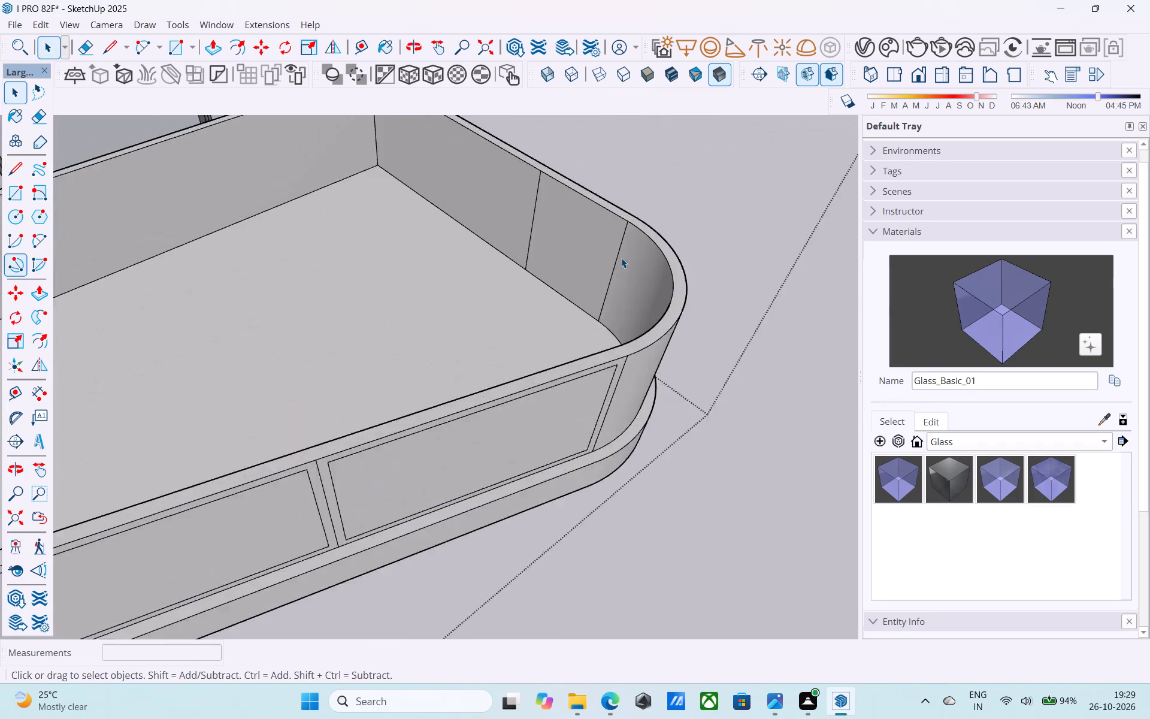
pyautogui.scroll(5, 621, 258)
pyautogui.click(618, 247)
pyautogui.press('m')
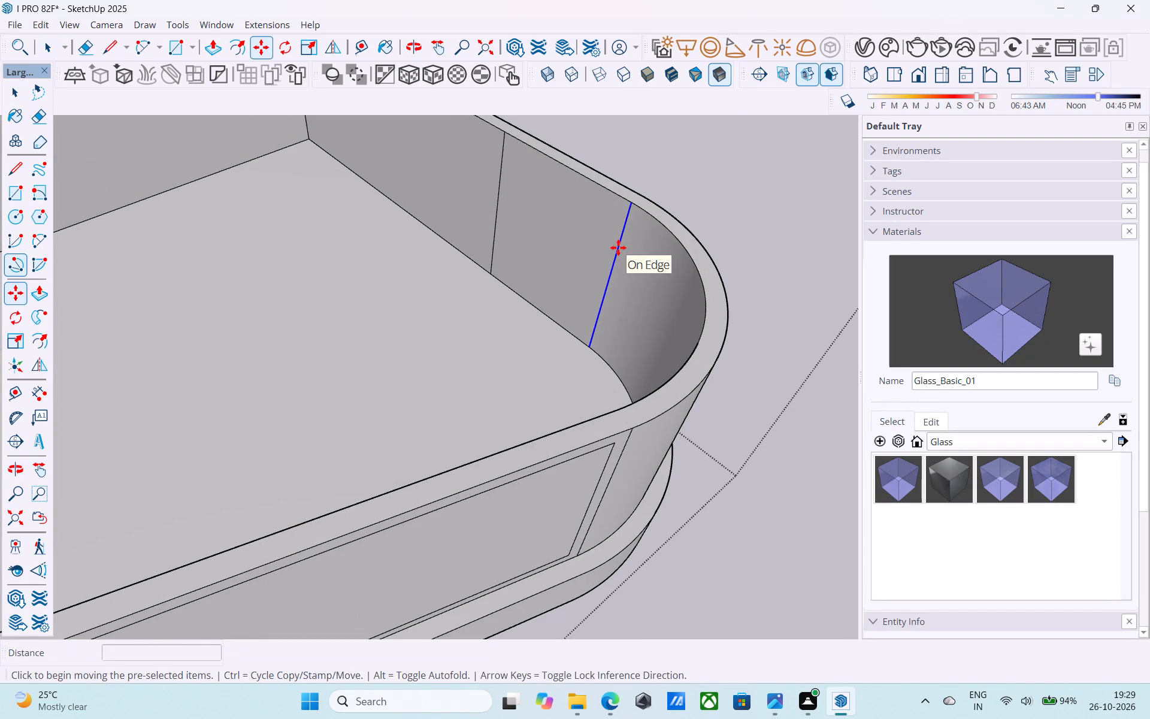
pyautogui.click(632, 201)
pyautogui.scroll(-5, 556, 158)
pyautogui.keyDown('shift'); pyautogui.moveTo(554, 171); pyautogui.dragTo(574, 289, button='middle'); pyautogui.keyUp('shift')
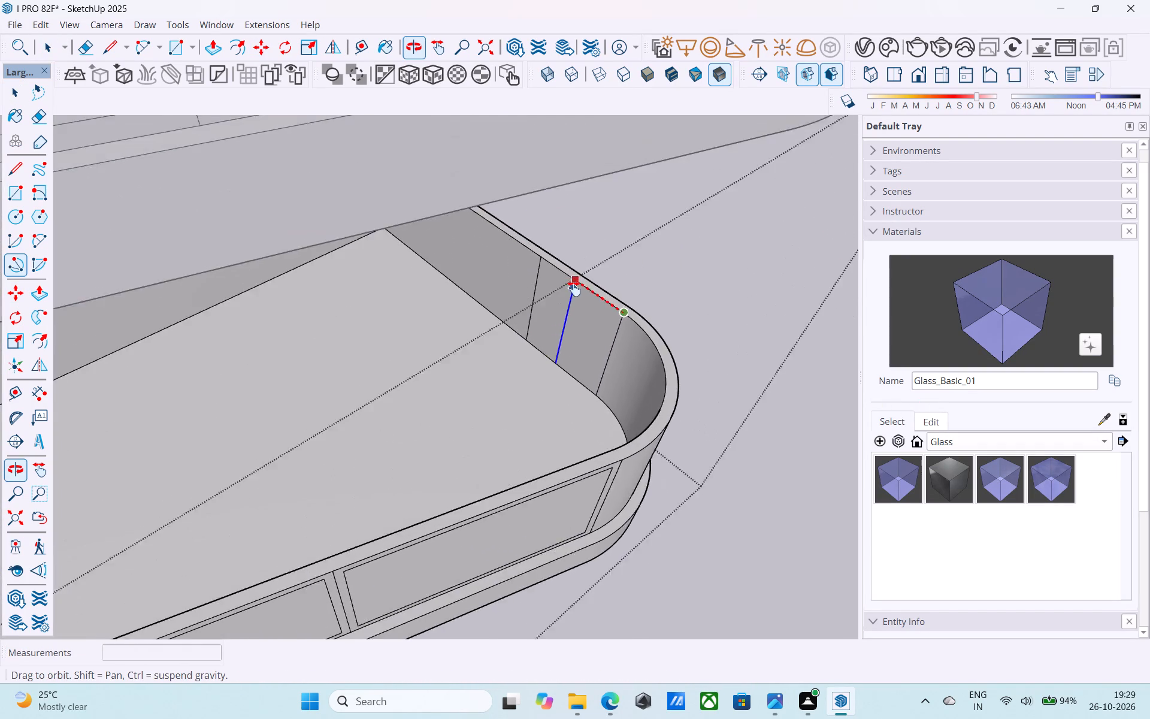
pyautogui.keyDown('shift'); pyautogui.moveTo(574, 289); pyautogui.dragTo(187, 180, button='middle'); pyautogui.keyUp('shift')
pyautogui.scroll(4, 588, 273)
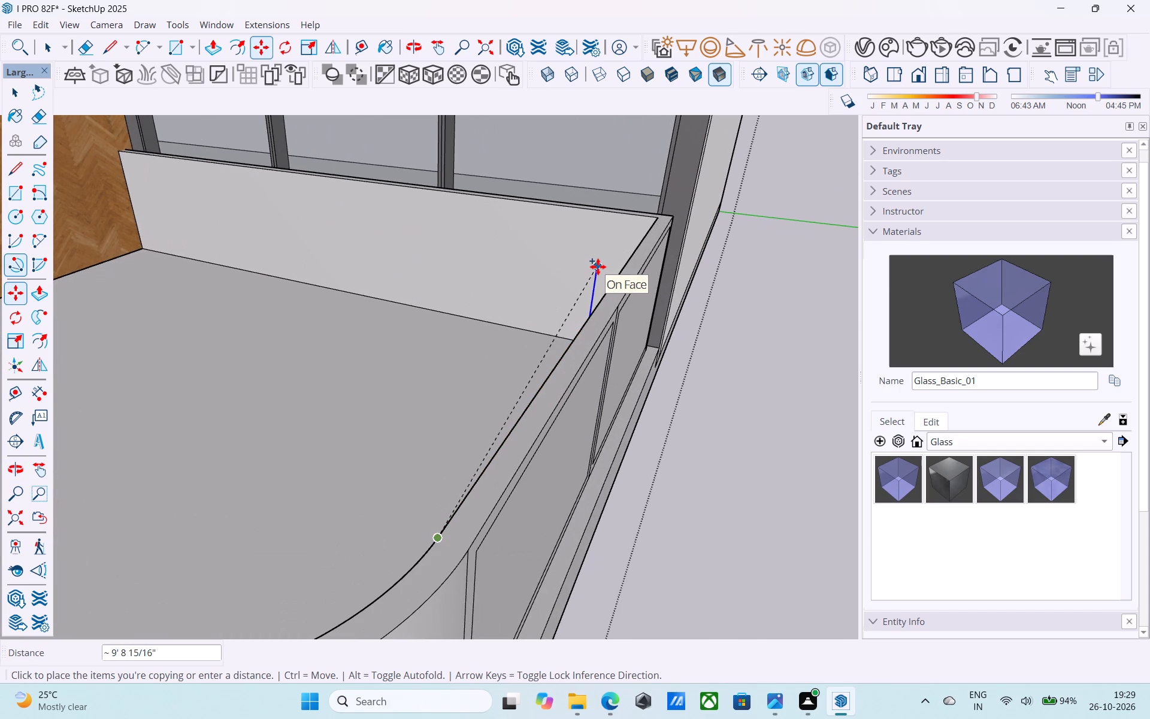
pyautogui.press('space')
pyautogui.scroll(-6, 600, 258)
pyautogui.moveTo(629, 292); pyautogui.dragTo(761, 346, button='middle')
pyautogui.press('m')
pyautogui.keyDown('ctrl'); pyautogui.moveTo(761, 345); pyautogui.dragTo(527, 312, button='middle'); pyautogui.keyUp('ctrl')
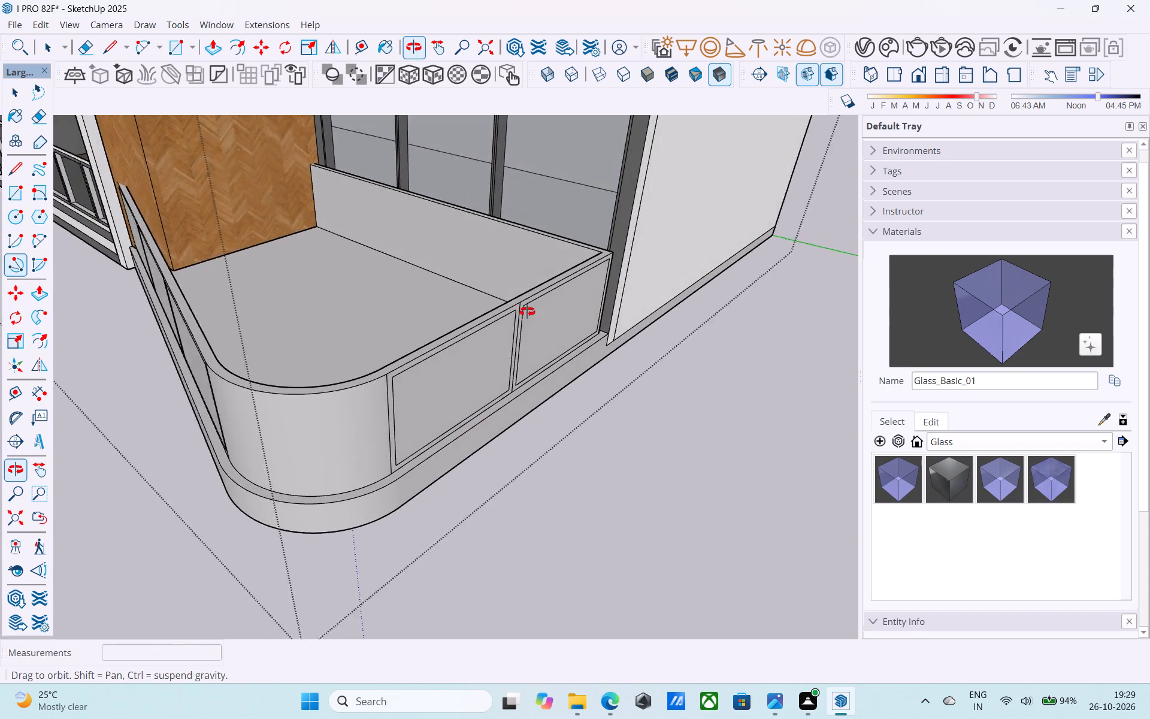
# Copy the selected inner vertical edge about 9' 8" along the short side's parapet and divide the span by 2.
pyautogui.keyDown('ctrl'); pyautogui.moveTo(527, 312); pyautogui.dragTo(510, 315, button='middle'); pyautogui.keyUp('ctrl')
pyautogui.scroll(8, 316, 376)
pyautogui.click(398, 374)
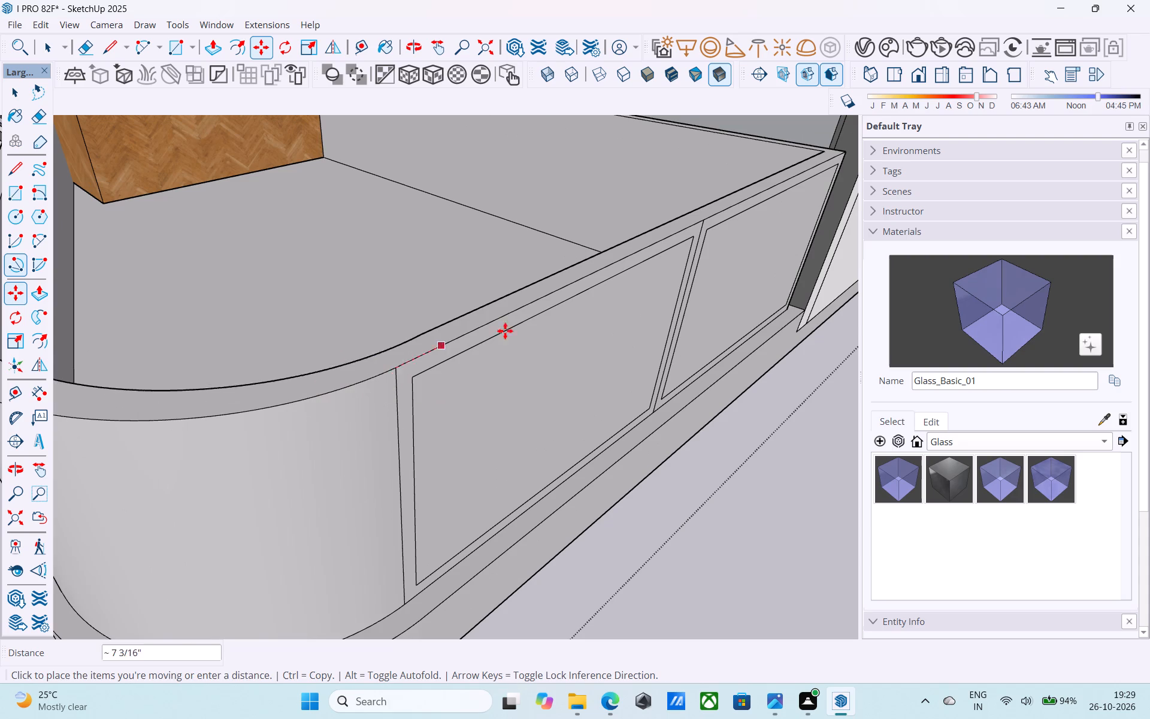
pyautogui.scroll(-6, 534, 309)
pyautogui.scroll(-3, 592, 283)
pyautogui.keyDown('shift'); pyautogui.moveTo(571, 306); pyautogui.dragTo(533, 345, button='middle'); pyautogui.keyUp('shift')
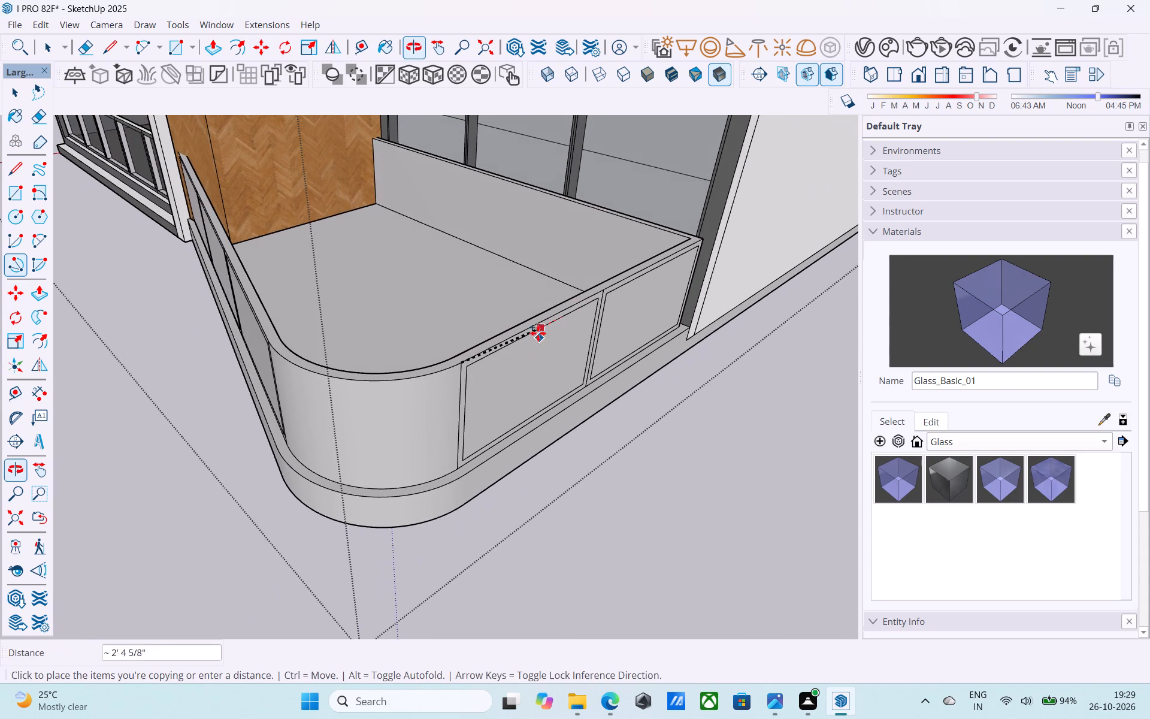
pyautogui.scroll(2, 691, 255)
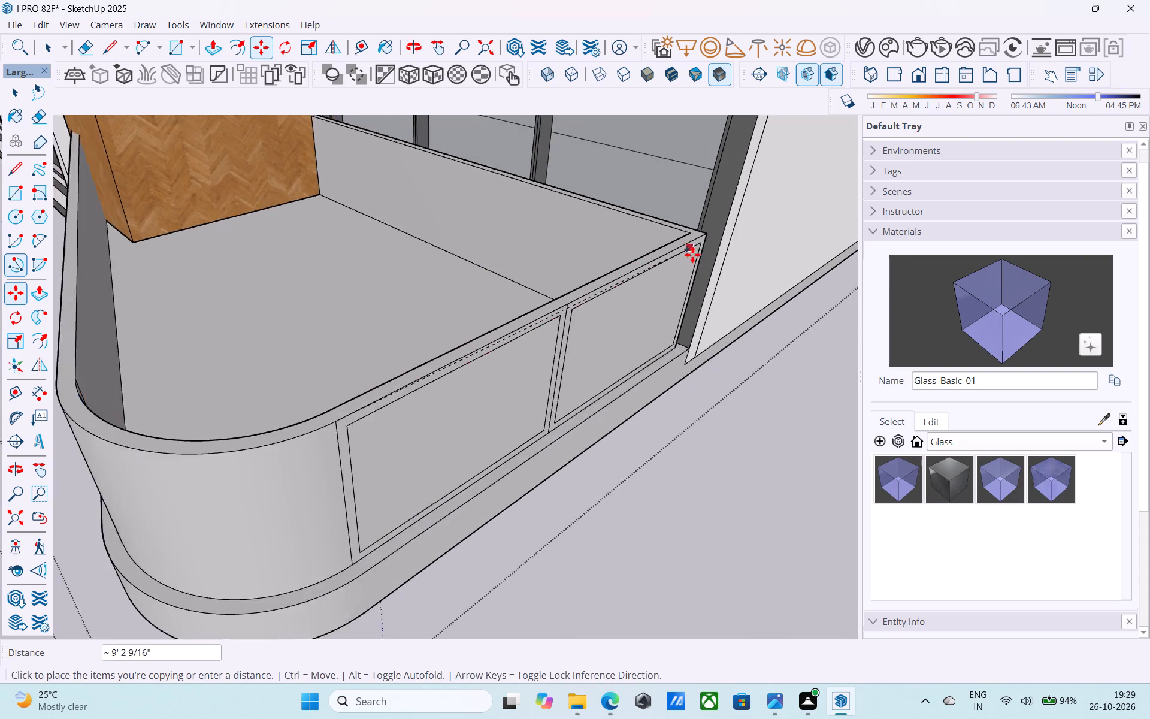
pyautogui.scroll(11, 692, 255)
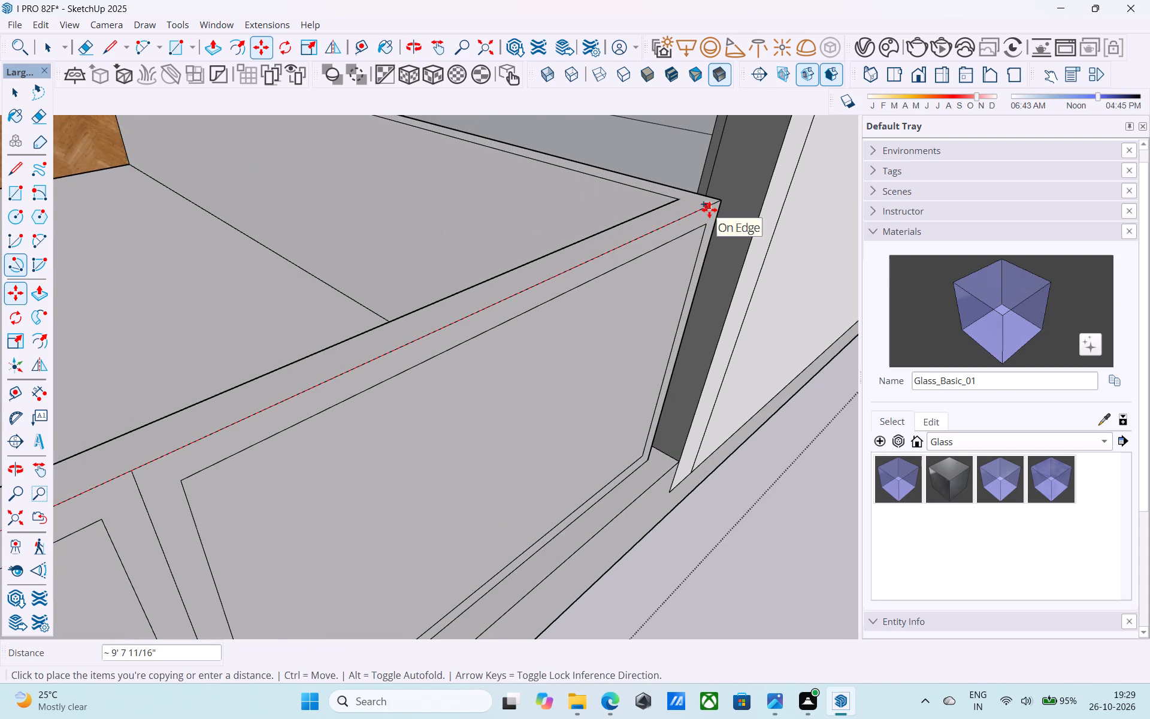
pyautogui.click(710, 209)
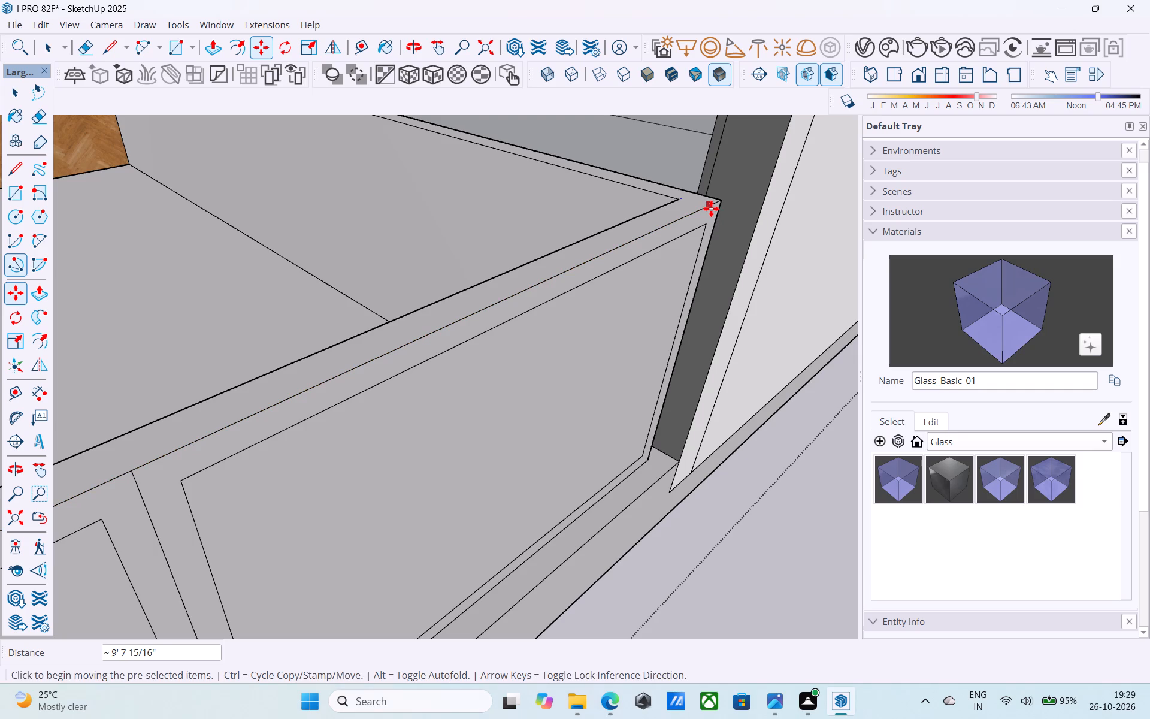
pyautogui.write('/2')
pyautogui.press('Return')
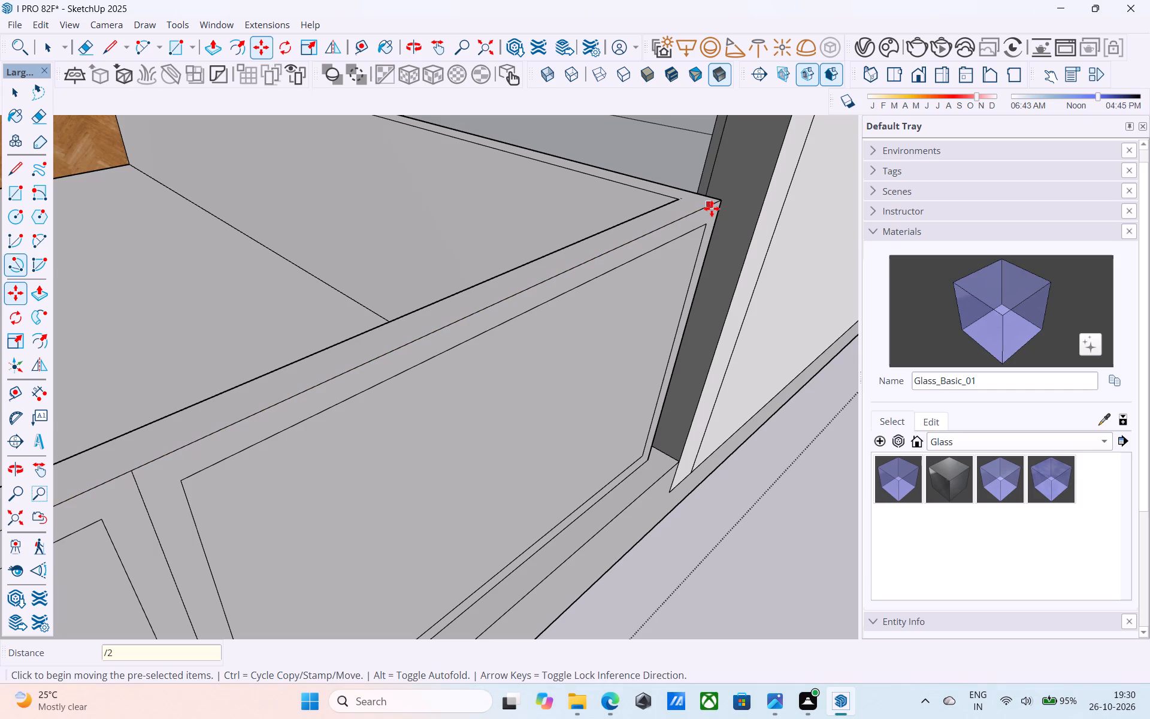
pyautogui.scroll(-17, 764, 218)
pyautogui.moveTo(615, 326); pyautogui.dragTo(1088, 406, button='middle')
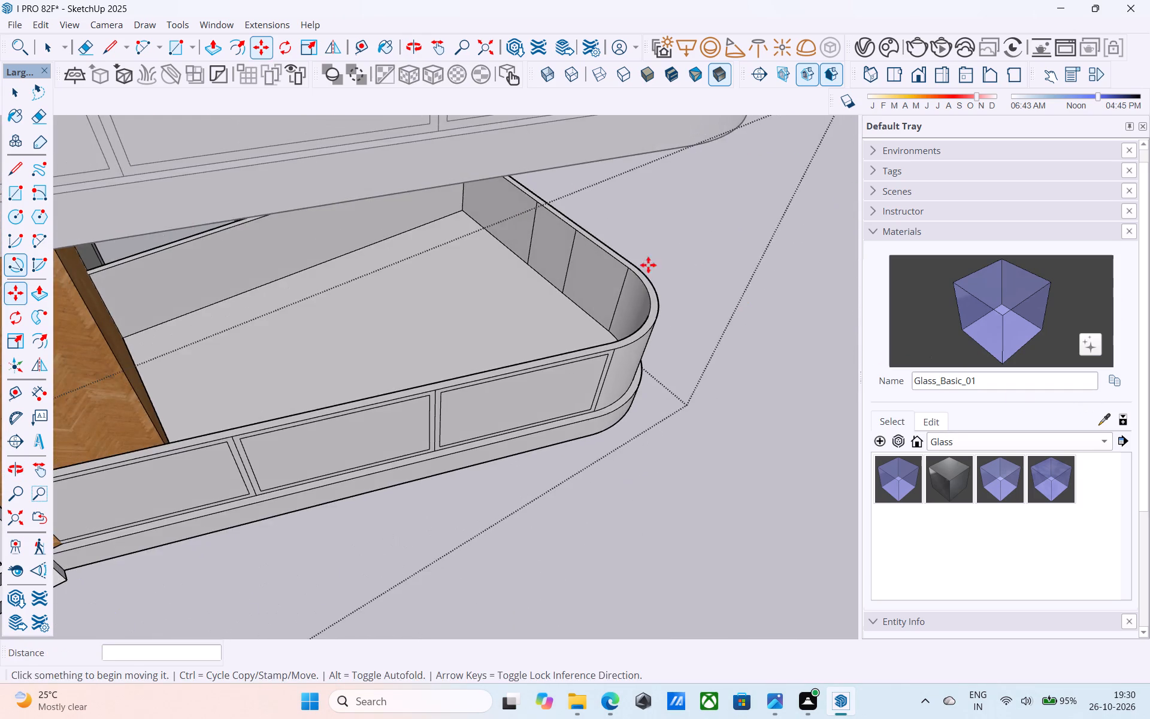
# Erase the surplus vertical edge between the short side's middle division and the curve on the parapet's inner face.
pyautogui.moveTo(631, 247); pyautogui.dragTo(621, 294, button='middle')
pyautogui.moveTo(574, 272); pyautogui.dragTo(570, 240, button='middle')
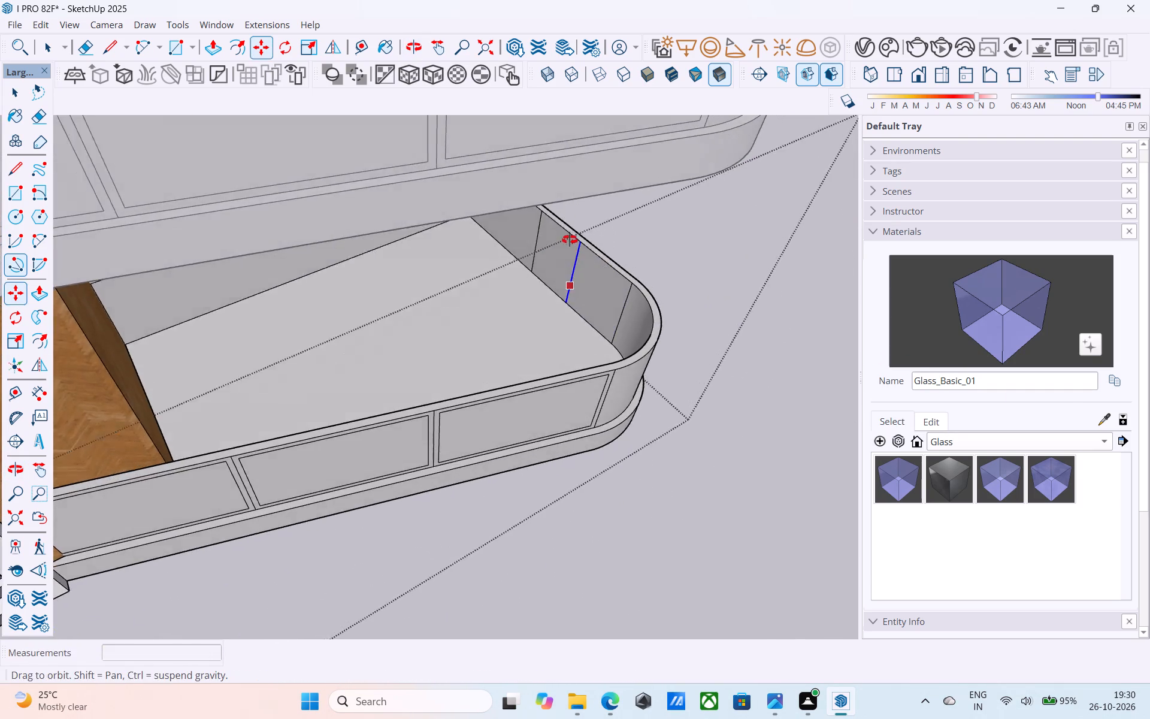
pyautogui.moveTo(570, 240); pyautogui.dragTo(573, 231, button='middle')
pyautogui.scroll(4, 573, 265)
pyautogui.press('space')
pyautogui.scroll(3, 578, 271)
pyautogui.press('e')
pyautogui.moveTo(578, 280); pyautogui.dragTo(572, 276)
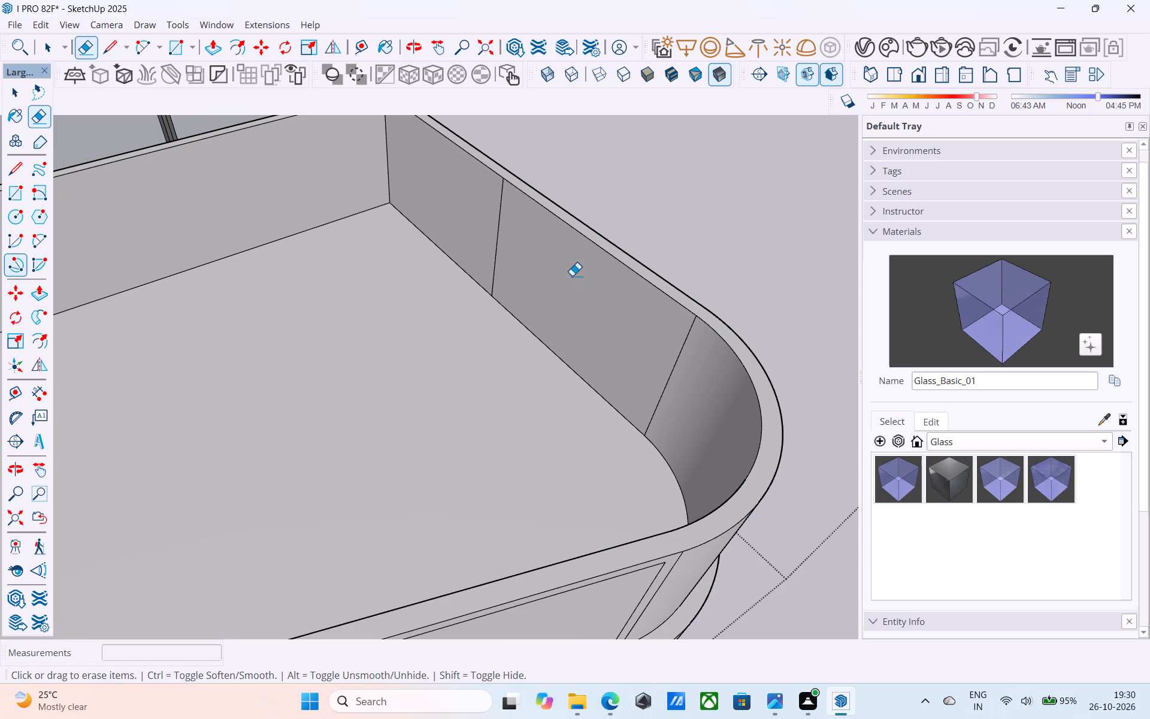
# Offset the outline of the short side's inner parapet panel farthest from the curve inward by 2".
pyautogui.moveTo(577, 274); pyautogui.dragTo(630, 216, button='middle')
pyautogui.press('space')
pyautogui.click(429, 272)
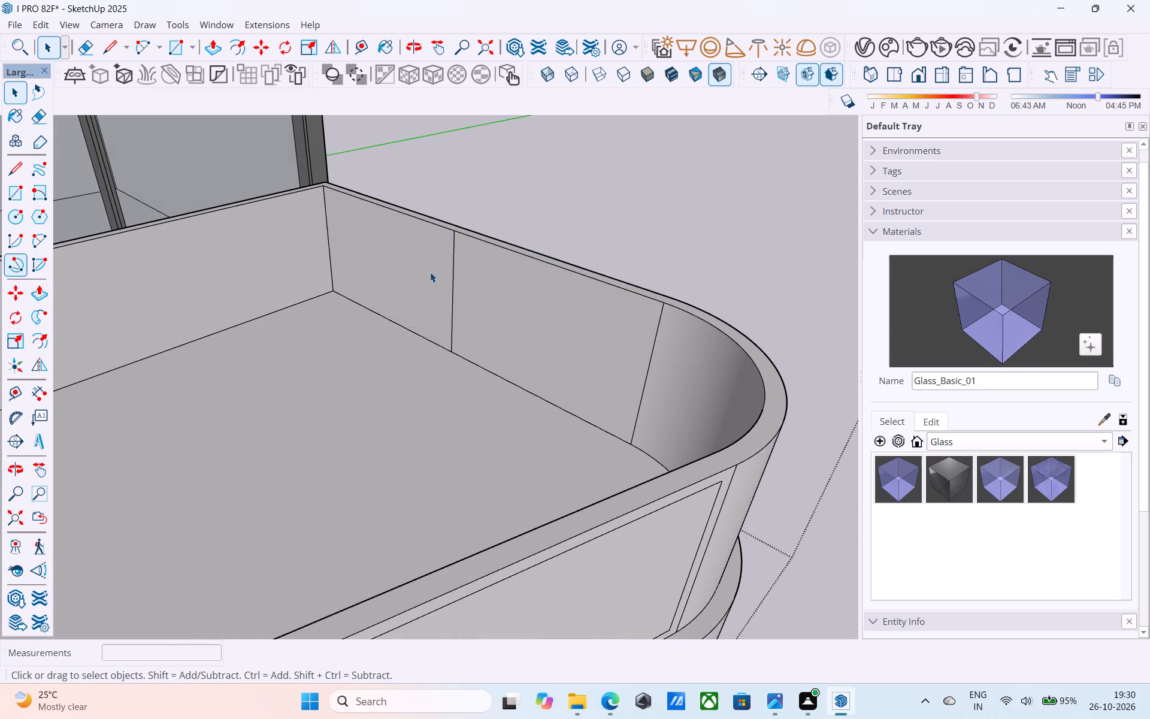
pyautogui.scroll(3, 430, 272)
pyautogui.press('f')
pyautogui.click(430, 272)
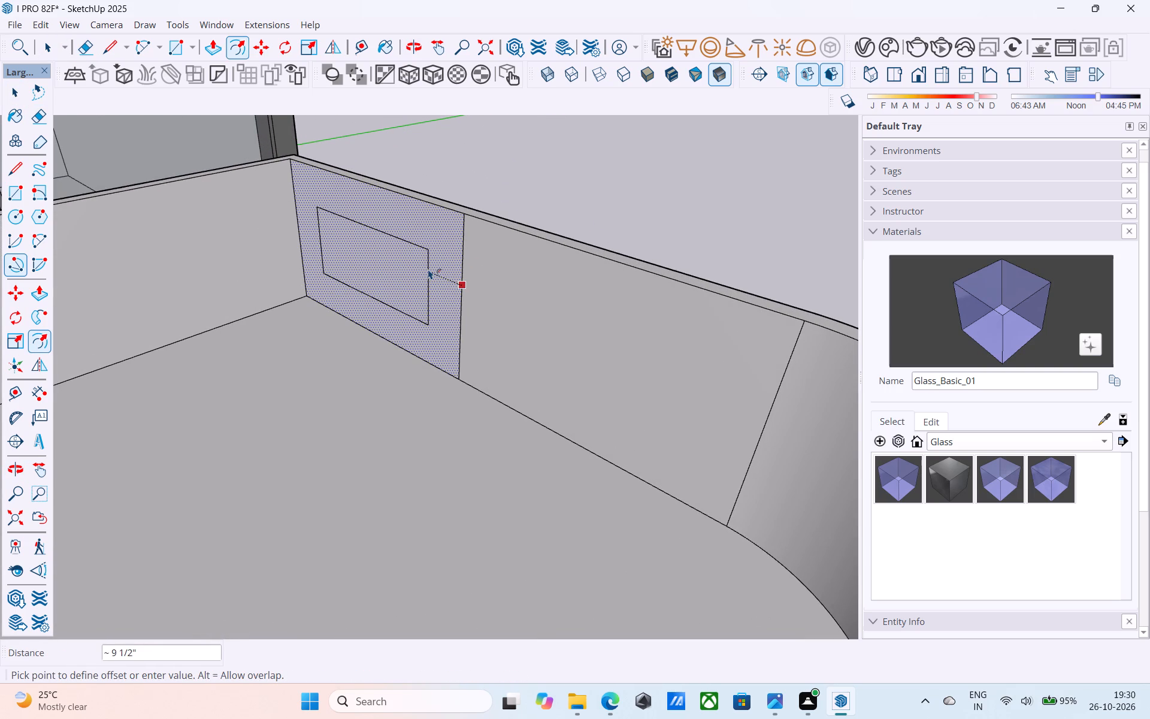
pyautogui.write('2"')
pyautogui.press('Return')
# Offset the outline of the short side's inner parapet panel beside the curve inward by 2".
pyautogui.press('space')
pyautogui.click(582, 298)
pyautogui.press('f')
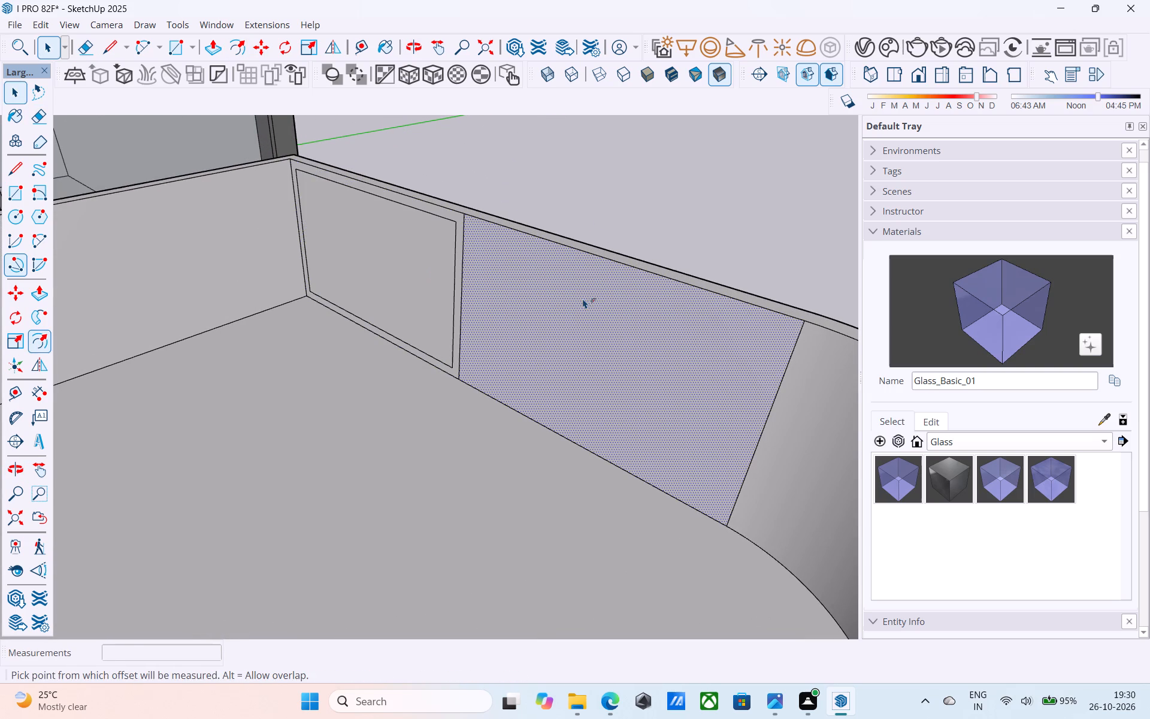
pyautogui.click(583, 298)
pyautogui.write('2"')
pyautogui.press('Return')
pyautogui.press('space')
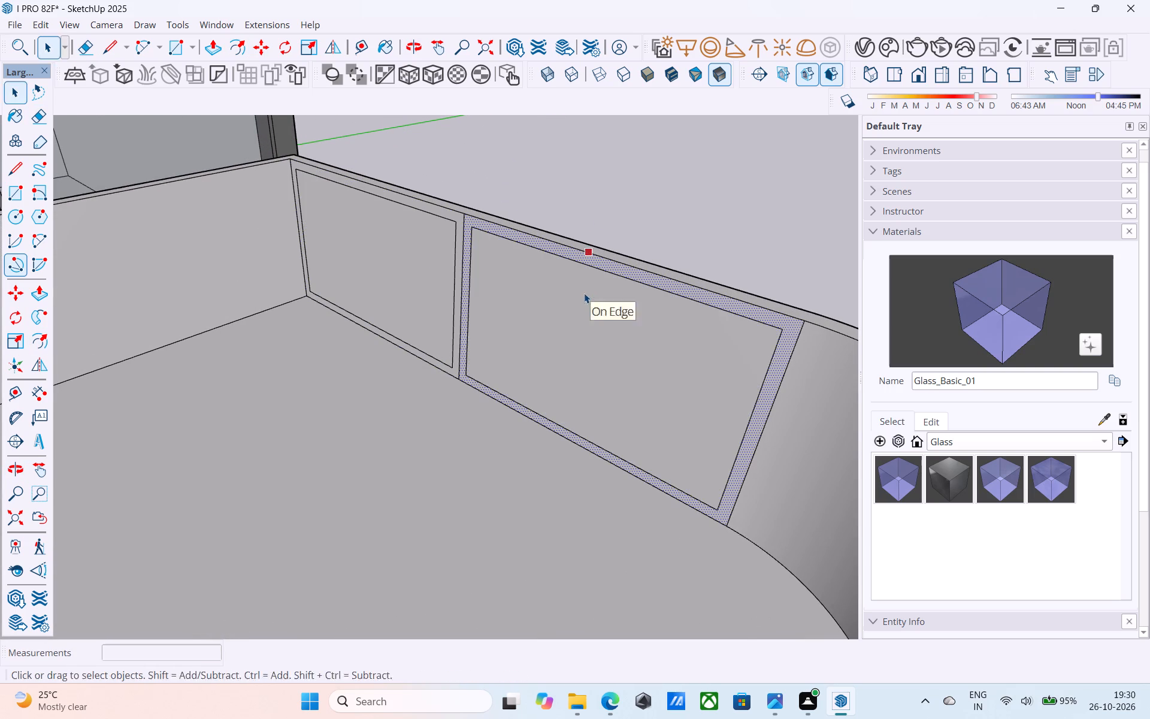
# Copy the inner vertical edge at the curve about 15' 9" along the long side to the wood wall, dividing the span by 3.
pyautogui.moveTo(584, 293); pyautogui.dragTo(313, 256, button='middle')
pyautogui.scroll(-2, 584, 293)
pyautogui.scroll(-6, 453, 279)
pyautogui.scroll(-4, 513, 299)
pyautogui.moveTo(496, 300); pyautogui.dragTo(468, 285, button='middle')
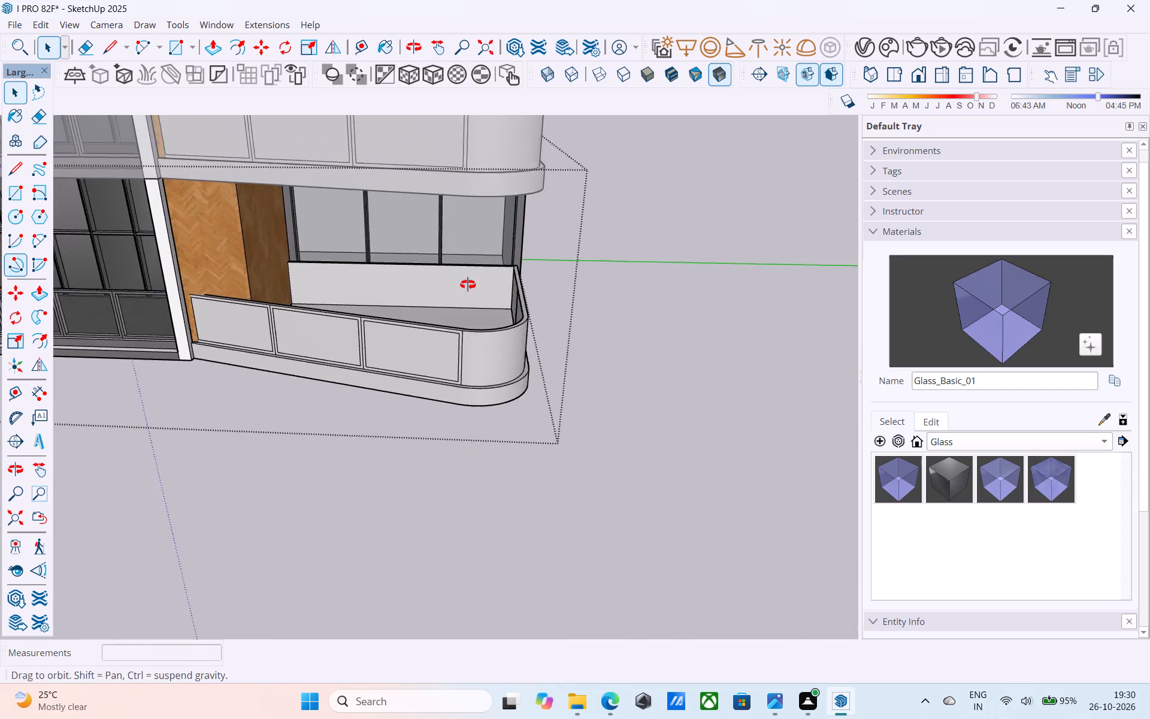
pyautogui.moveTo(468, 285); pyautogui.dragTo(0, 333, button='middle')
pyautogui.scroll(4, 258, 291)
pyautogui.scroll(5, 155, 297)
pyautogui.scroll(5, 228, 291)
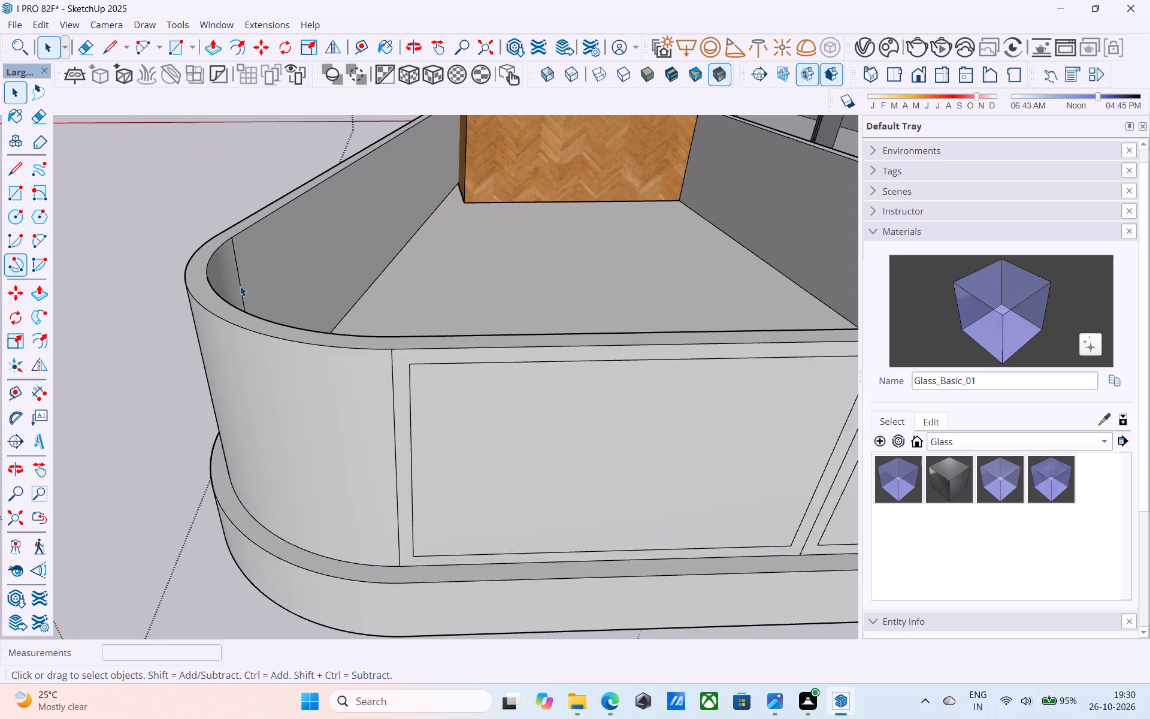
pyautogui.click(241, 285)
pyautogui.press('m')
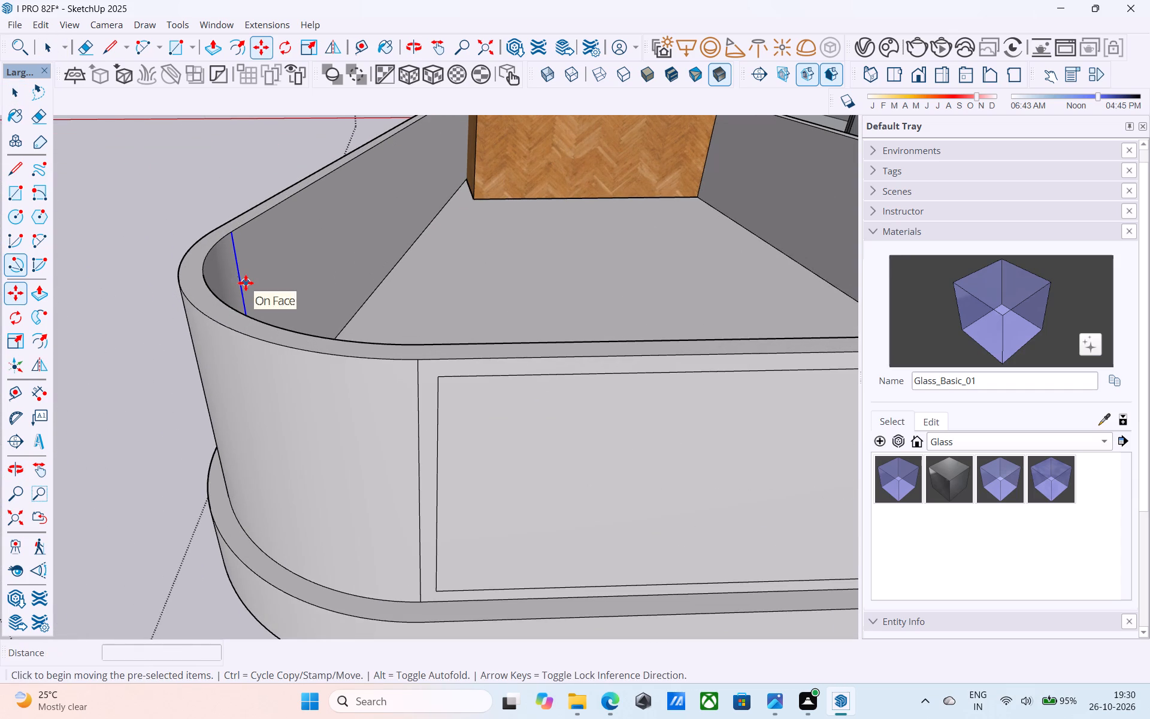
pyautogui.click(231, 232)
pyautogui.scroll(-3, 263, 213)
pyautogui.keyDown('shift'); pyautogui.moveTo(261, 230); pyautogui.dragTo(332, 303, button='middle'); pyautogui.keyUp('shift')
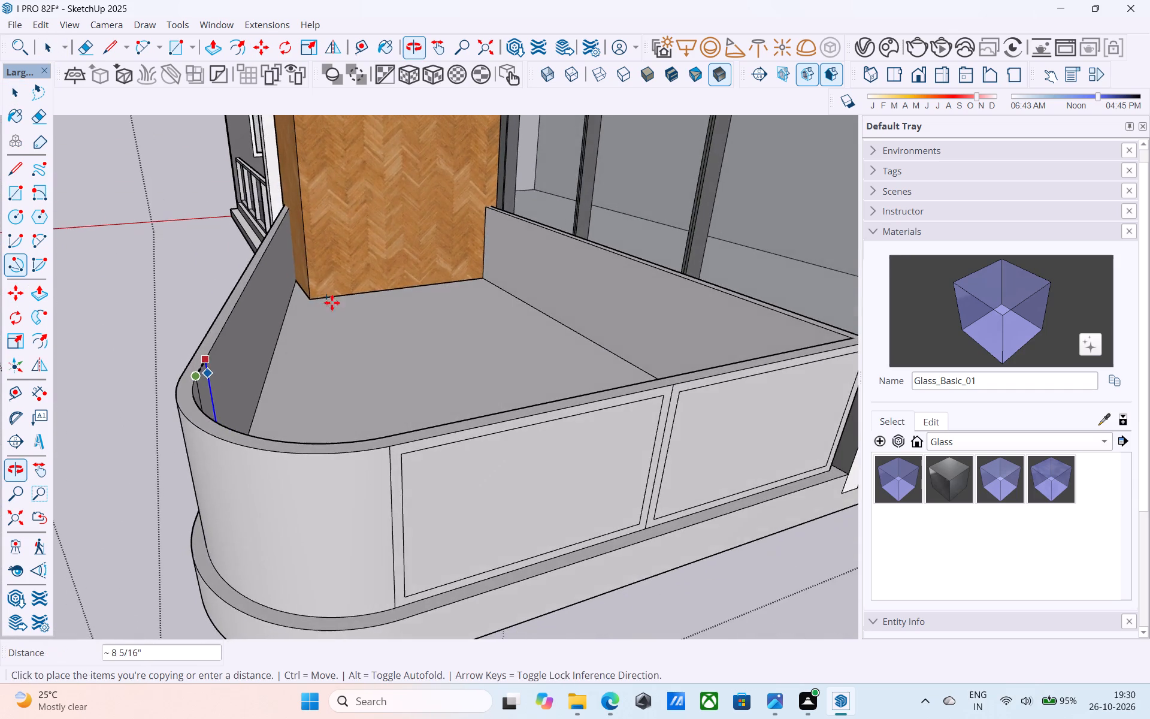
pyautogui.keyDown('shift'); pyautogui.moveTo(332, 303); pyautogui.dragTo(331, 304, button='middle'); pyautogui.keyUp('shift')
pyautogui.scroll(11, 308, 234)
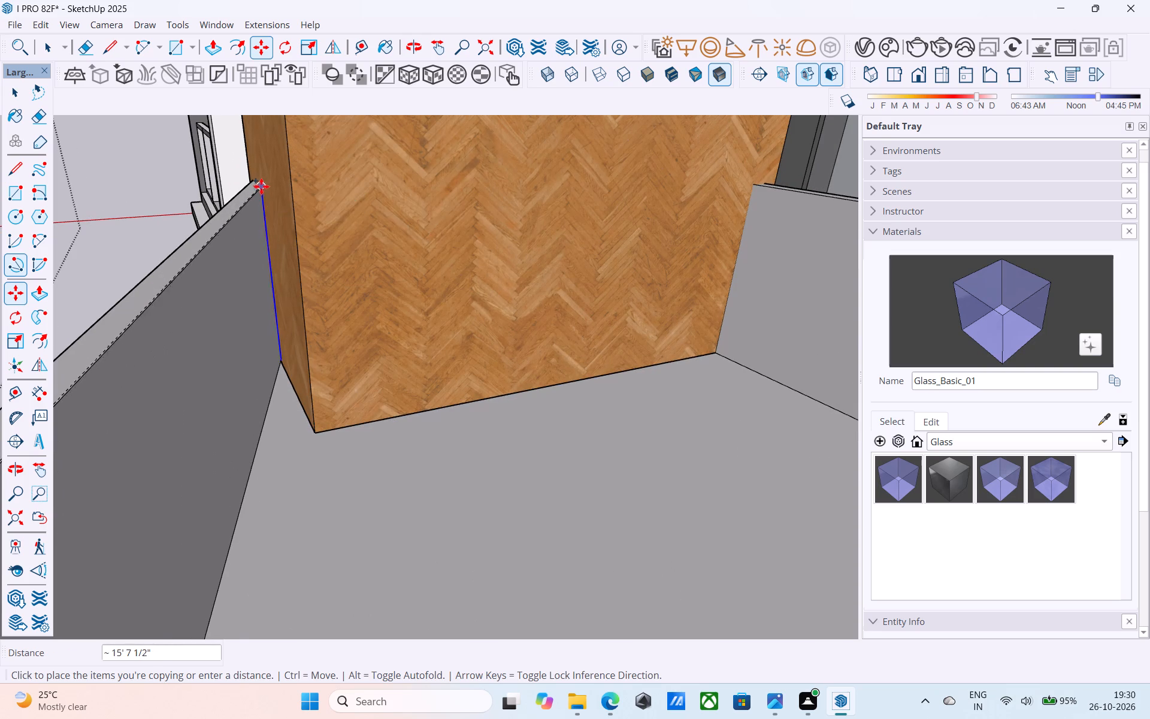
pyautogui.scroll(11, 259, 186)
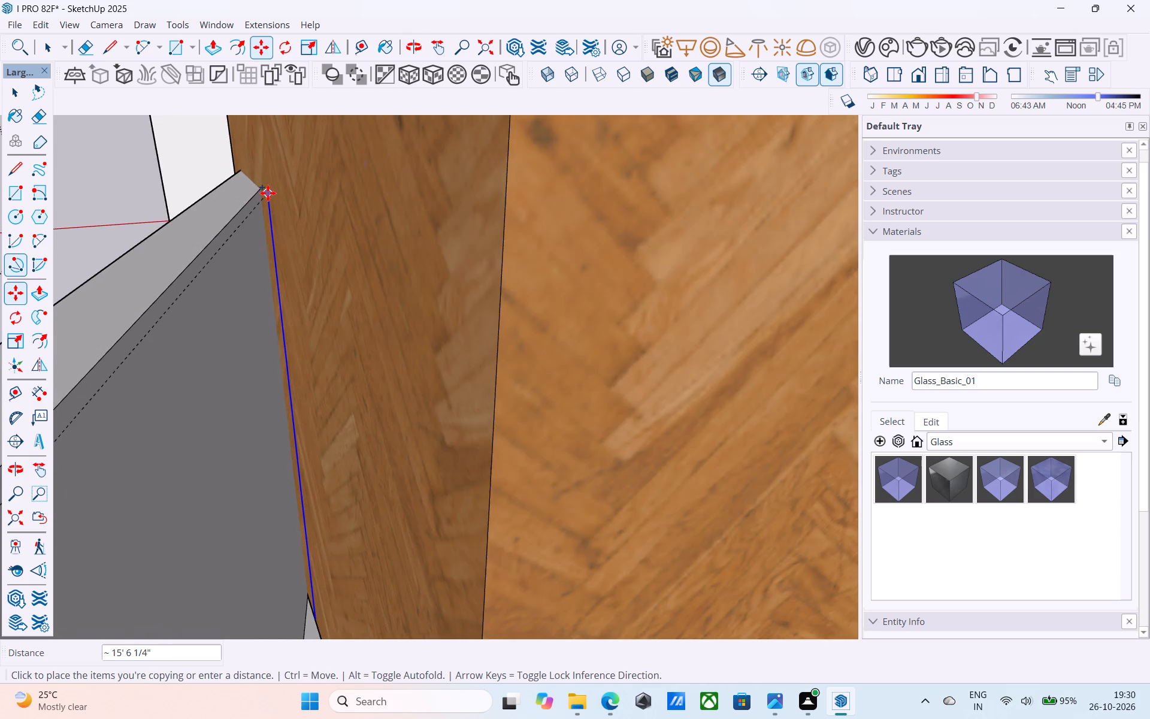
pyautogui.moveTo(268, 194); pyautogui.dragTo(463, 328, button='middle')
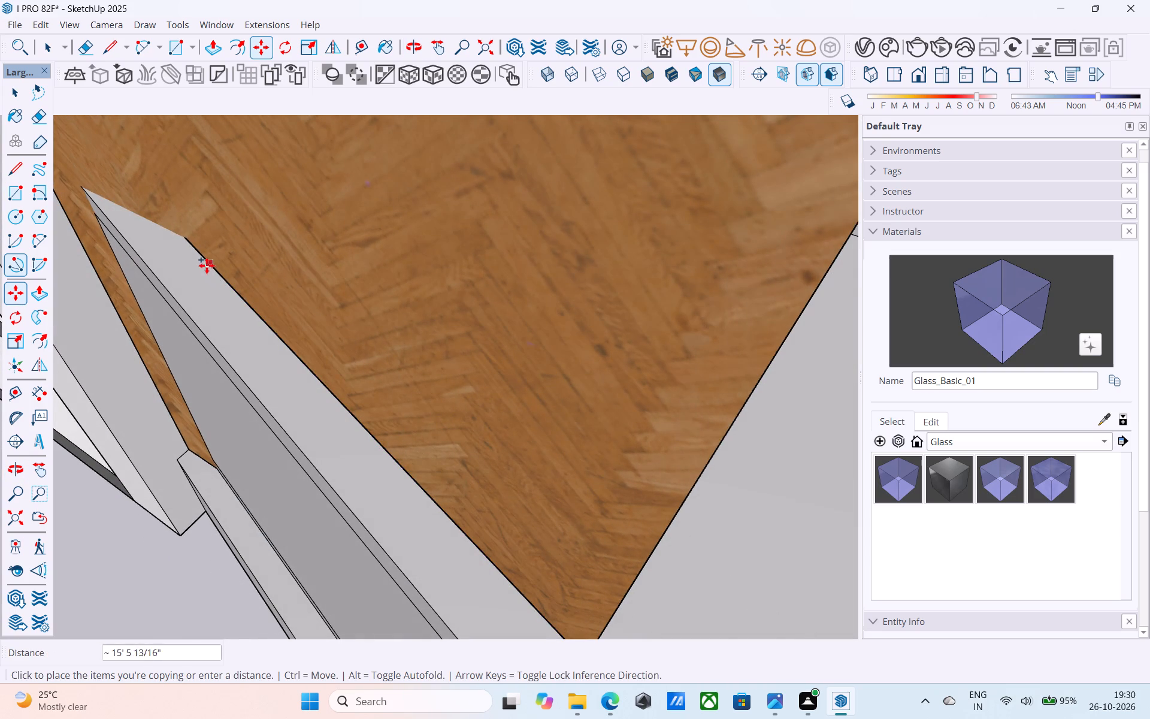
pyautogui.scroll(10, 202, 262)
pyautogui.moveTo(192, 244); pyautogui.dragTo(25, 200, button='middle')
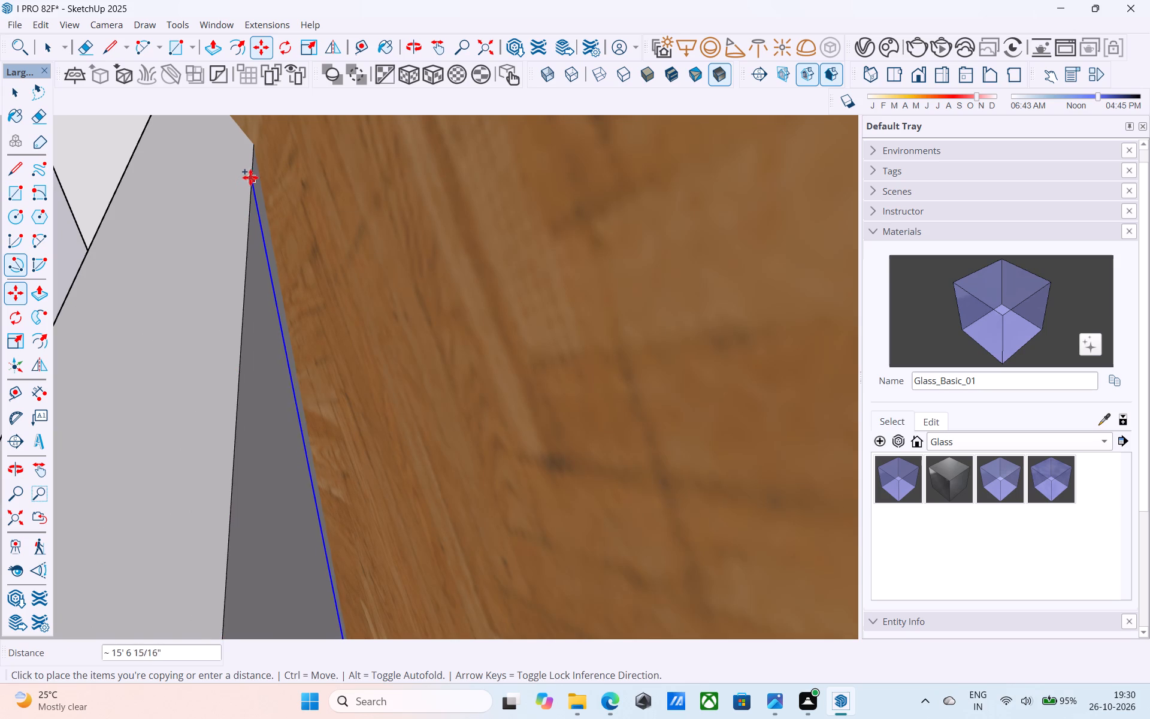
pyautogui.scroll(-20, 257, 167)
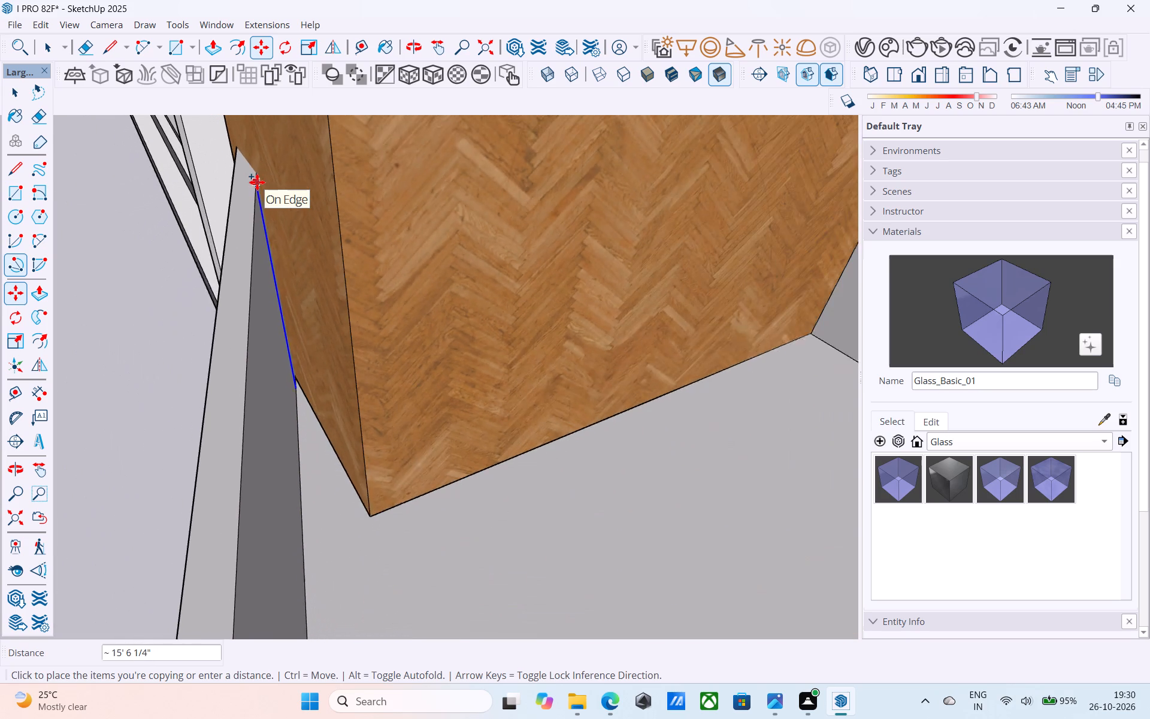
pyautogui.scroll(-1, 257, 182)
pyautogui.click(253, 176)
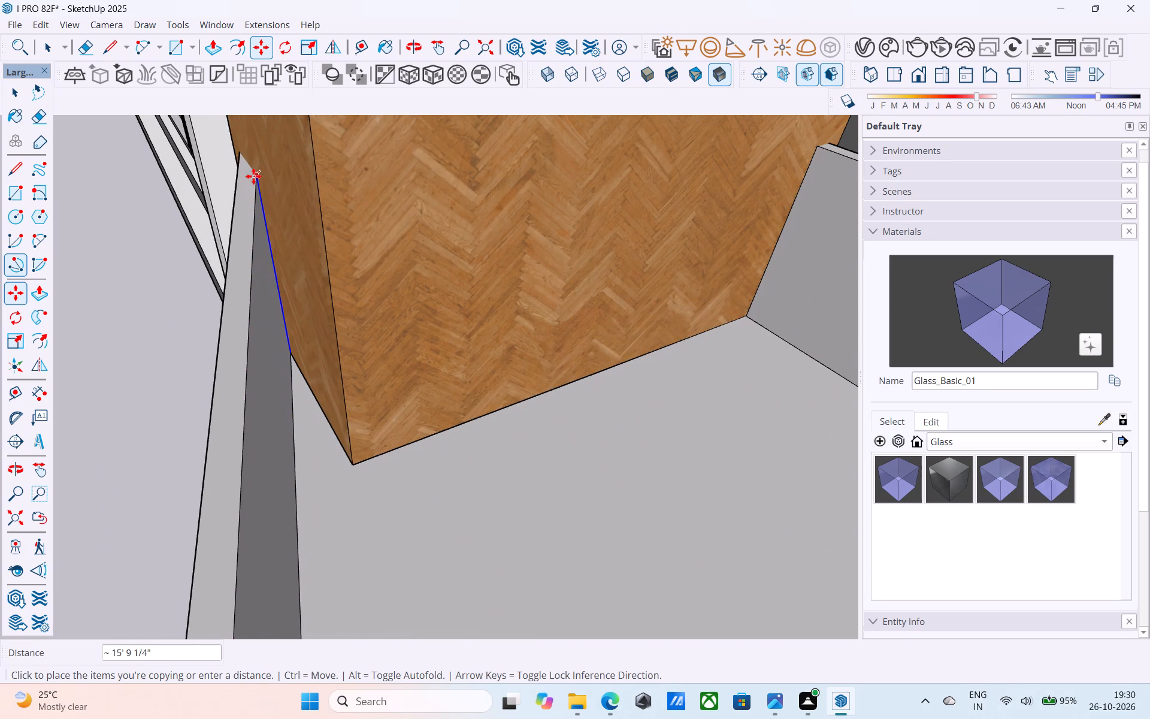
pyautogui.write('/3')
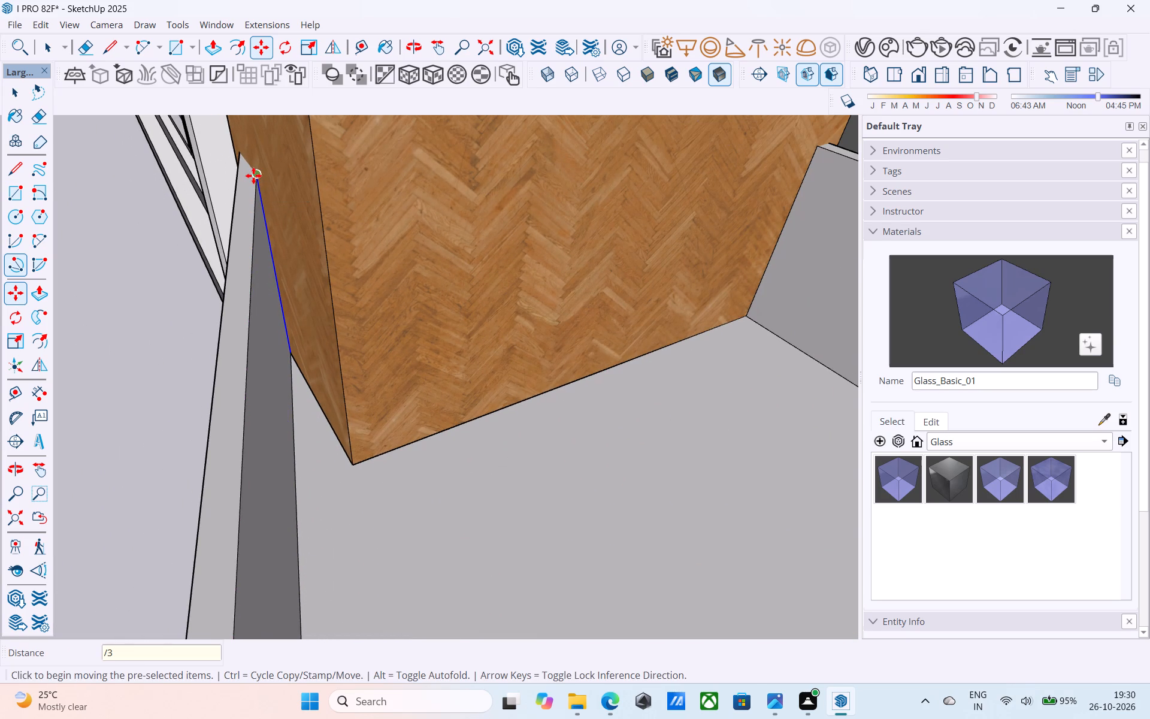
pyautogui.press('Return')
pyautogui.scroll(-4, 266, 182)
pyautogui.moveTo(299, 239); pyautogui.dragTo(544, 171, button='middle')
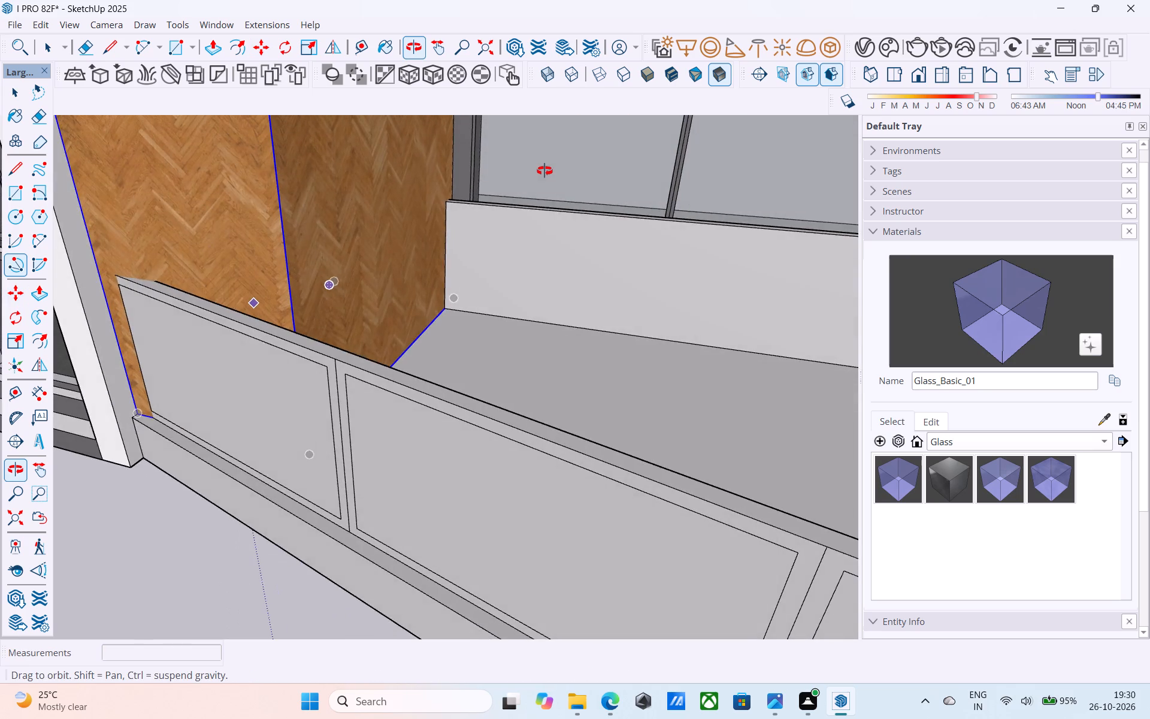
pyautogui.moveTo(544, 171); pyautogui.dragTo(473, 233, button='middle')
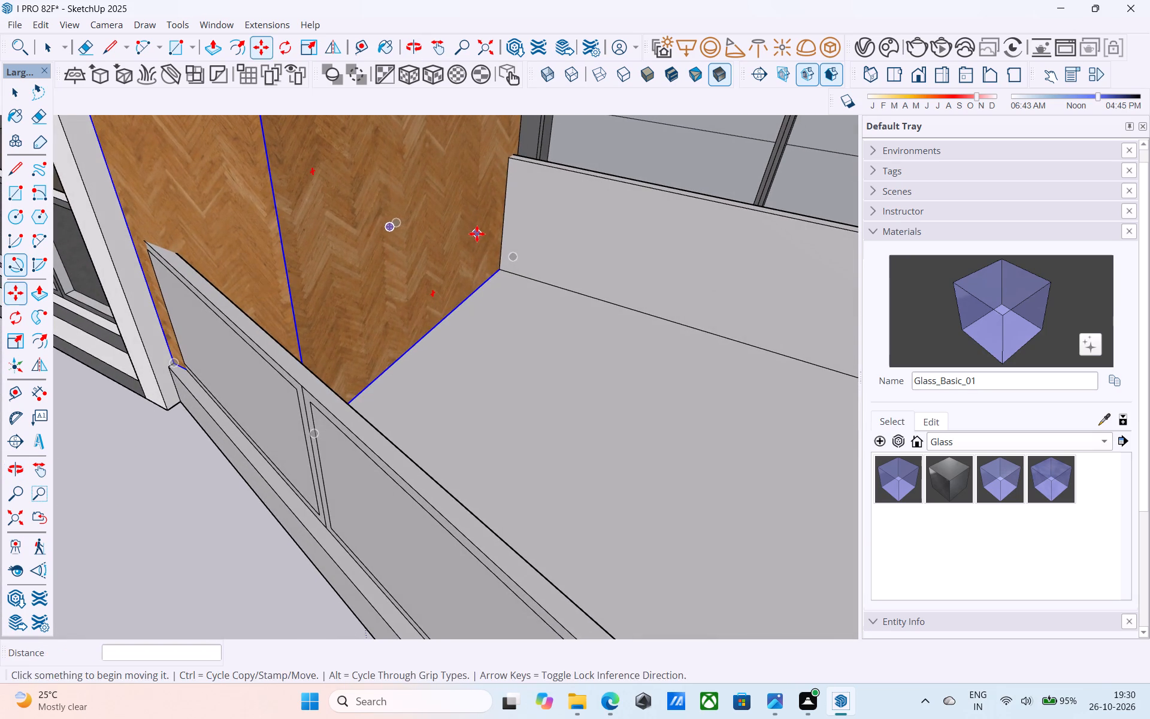
# Draw a 3 1/8" line across the long side's parapet top at the panel division nearest the wood wall.
pyautogui.press('space')
pyautogui.press('l')
pyautogui.click(306, 389)
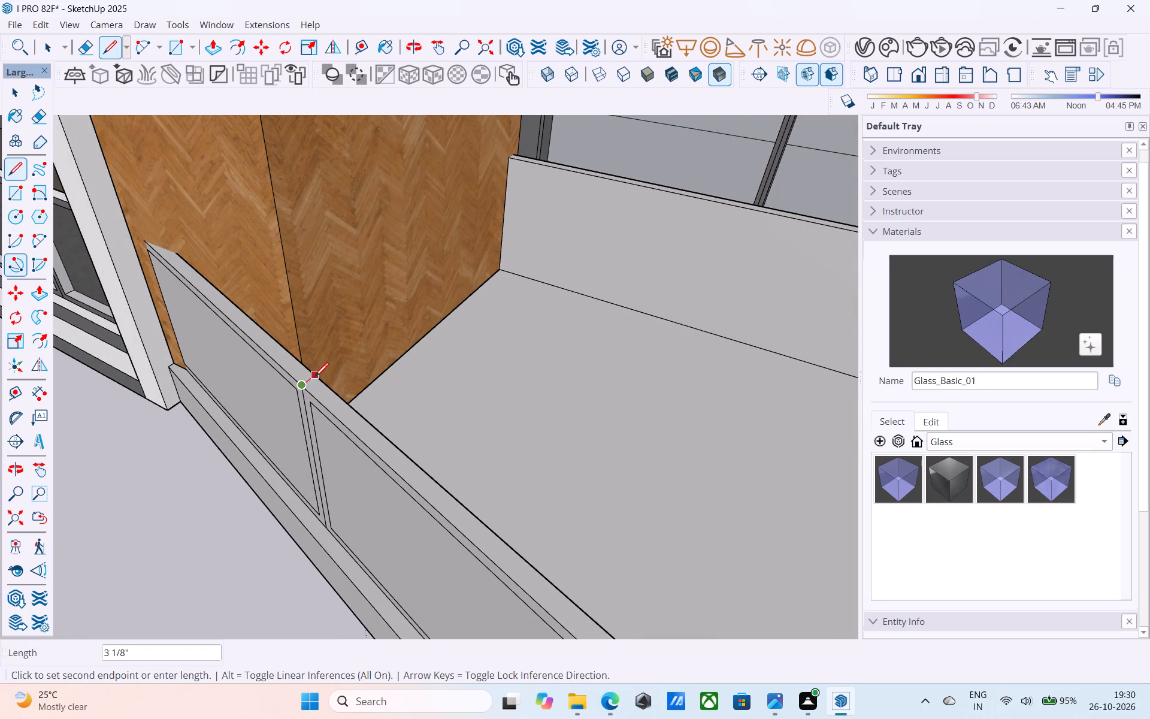
pyautogui.click(314, 378)
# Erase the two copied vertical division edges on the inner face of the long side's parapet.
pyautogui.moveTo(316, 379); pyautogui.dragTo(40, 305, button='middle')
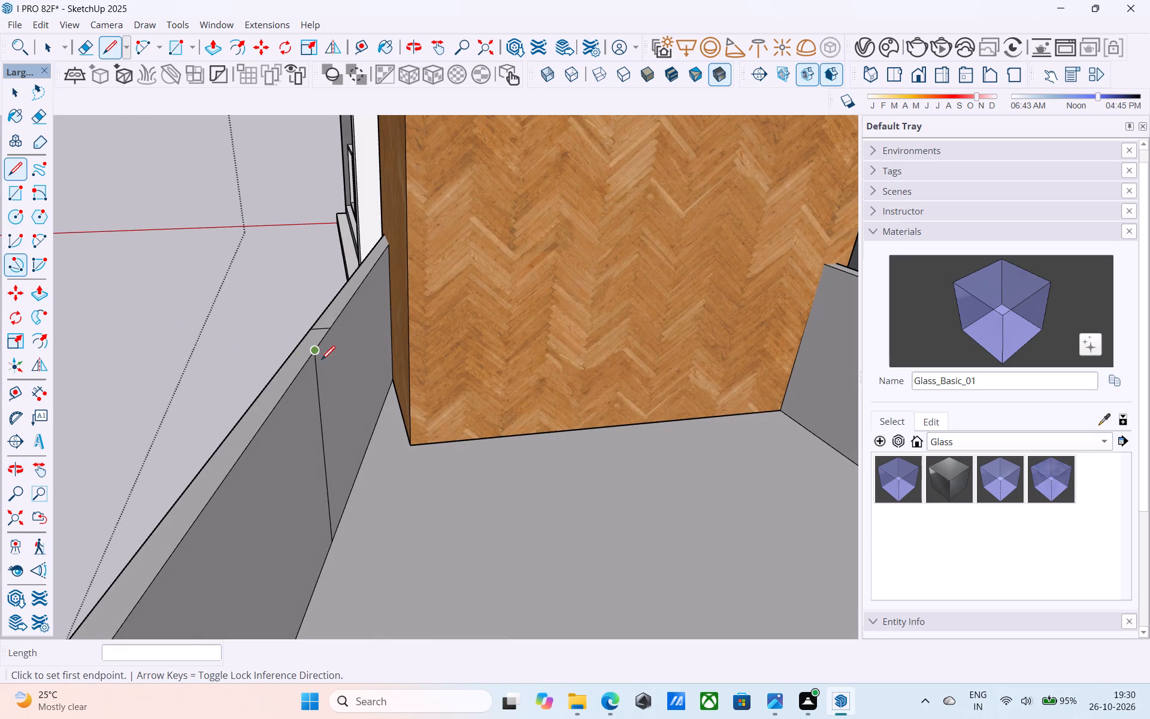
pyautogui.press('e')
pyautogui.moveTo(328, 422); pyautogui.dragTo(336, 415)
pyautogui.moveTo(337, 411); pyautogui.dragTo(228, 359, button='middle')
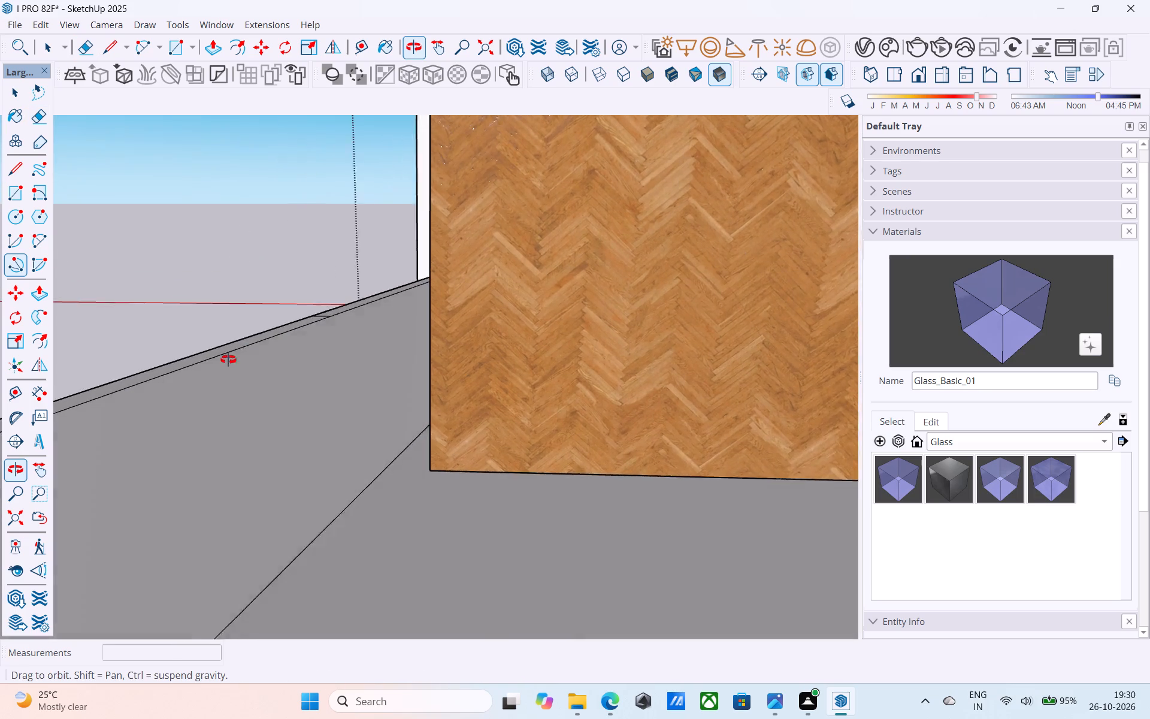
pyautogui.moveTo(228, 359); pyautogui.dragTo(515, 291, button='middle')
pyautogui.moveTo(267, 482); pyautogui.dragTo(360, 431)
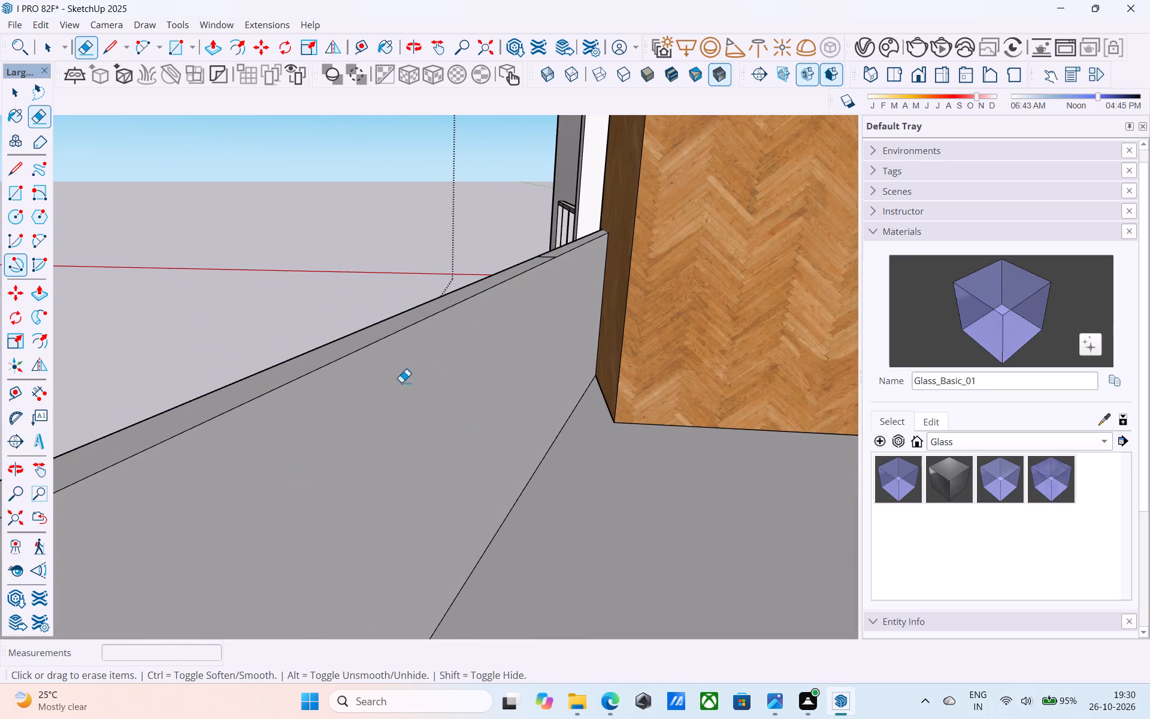
# Draw a 3' vertical line down the long side's inner parapet face from the line across the top near the wood wall.
pyautogui.keyDown('shift'); pyautogui.moveTo(389, 437); pyautogui.dragTo(459, 374, button='middle'); pyautogui.keyUp('shift')
pyautogui.scroll(-11, 457, 376)
pyautogui.moveTo(435, 416); pyautogui.dragTo(378, 461, button='middle')
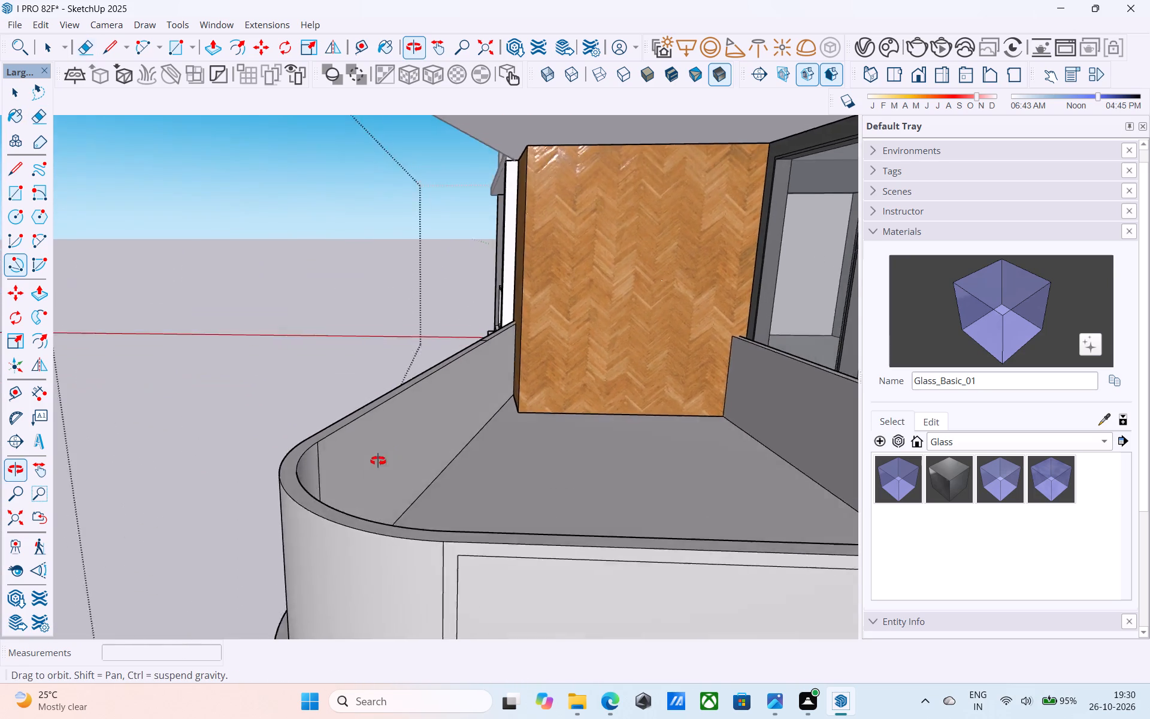
pyautogui.moveTo(378, 461); pyautogui.dragTo(298, 577, button='middle')
pyautogui.keyDown('shift'); pyautogui.moveTo(476, 440); pyautogui.dragTo(453, 449, button='middle'); pyautogui.keyUp('shift')
pyautogui.scroll(3, 479, 394)
pyautogui.press('l')
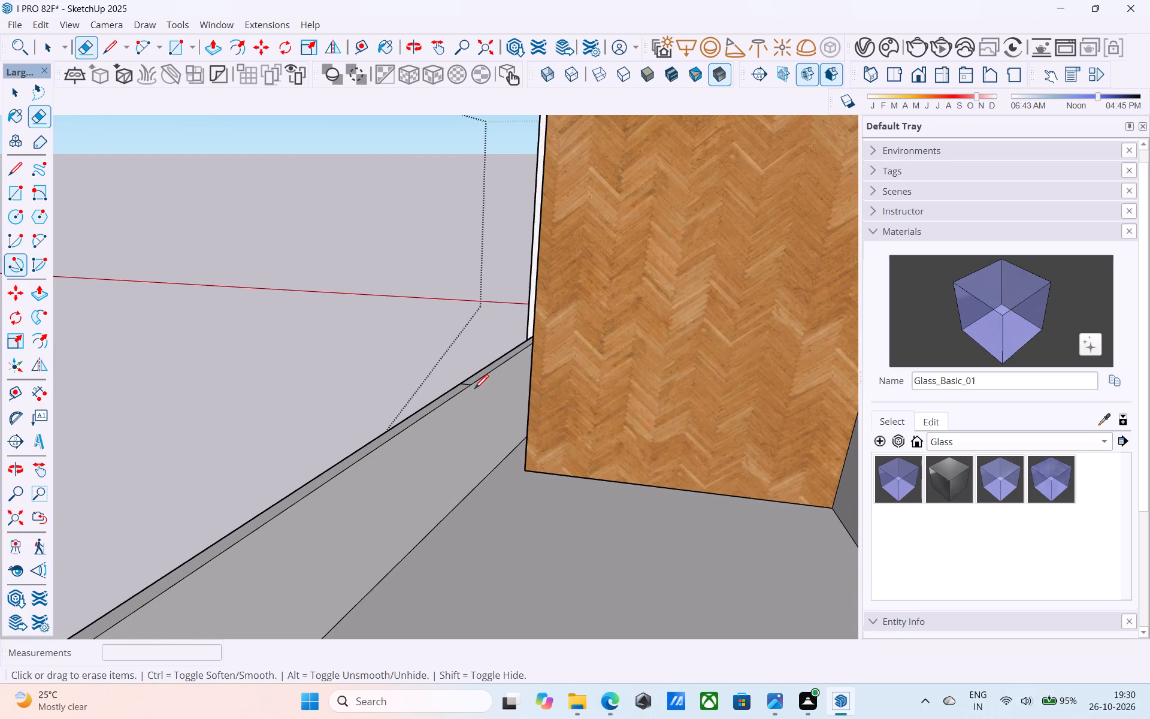
pyautogui.scroll(7, 473, 389)
pyautogui.click(470, 385)
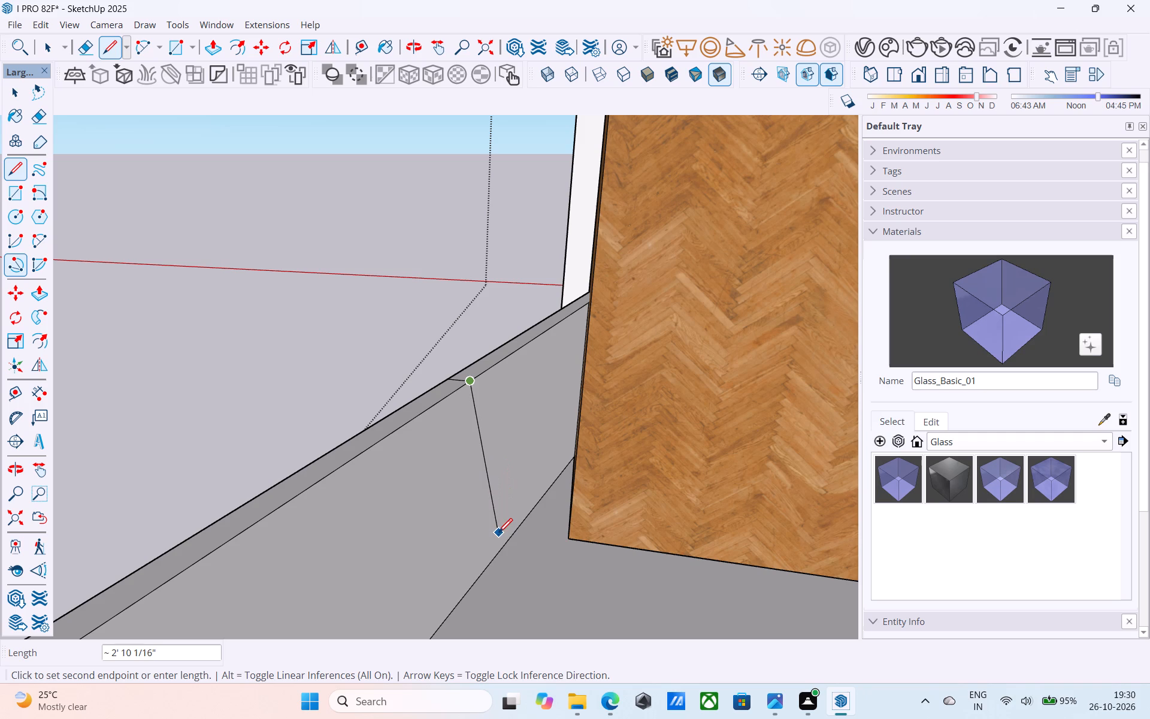
pyautogui.click(466, 600)
# At the long side's panel division nearer the curve, draw a 3 1/8" line across the parapet top, continuing 3' down the inner face.
pyautogui.scroll(-13, 609, 461)
pyautogui.moveTo(585, 476); pyautogui.dragTo(767, 448, button='middle')
pyautogui.scroll(2, 767, 486)
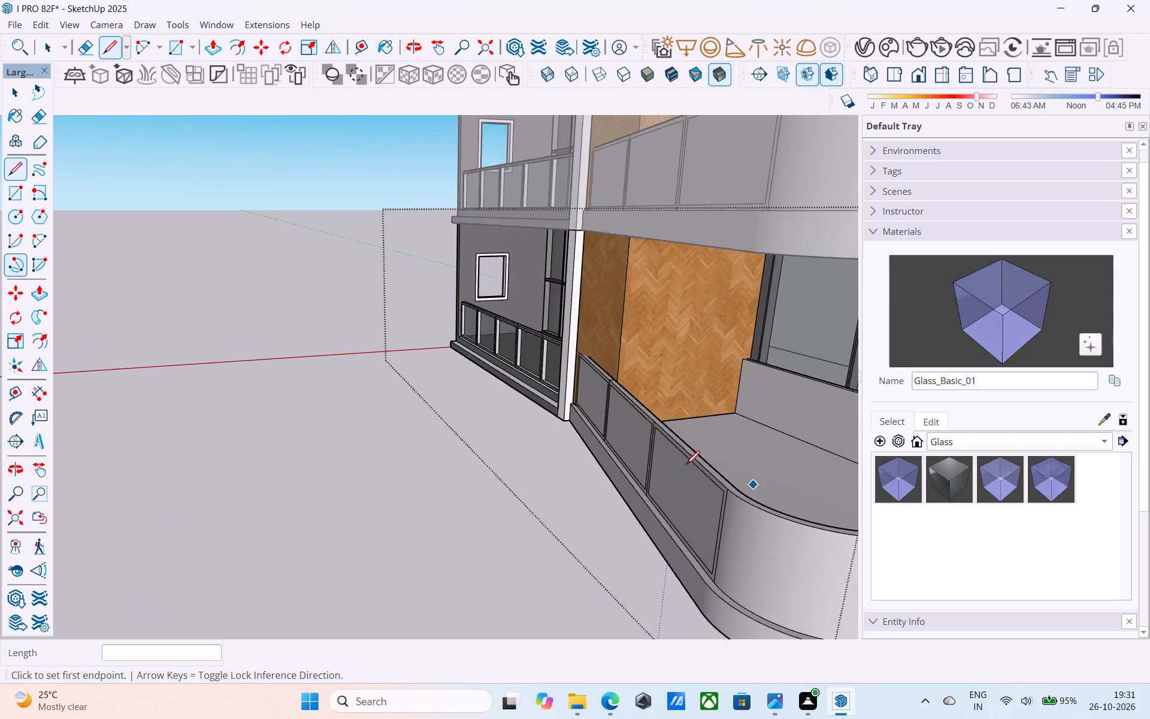
pyautogui.scroll(15, 686, 466)
pyautogui.click(601, 379)
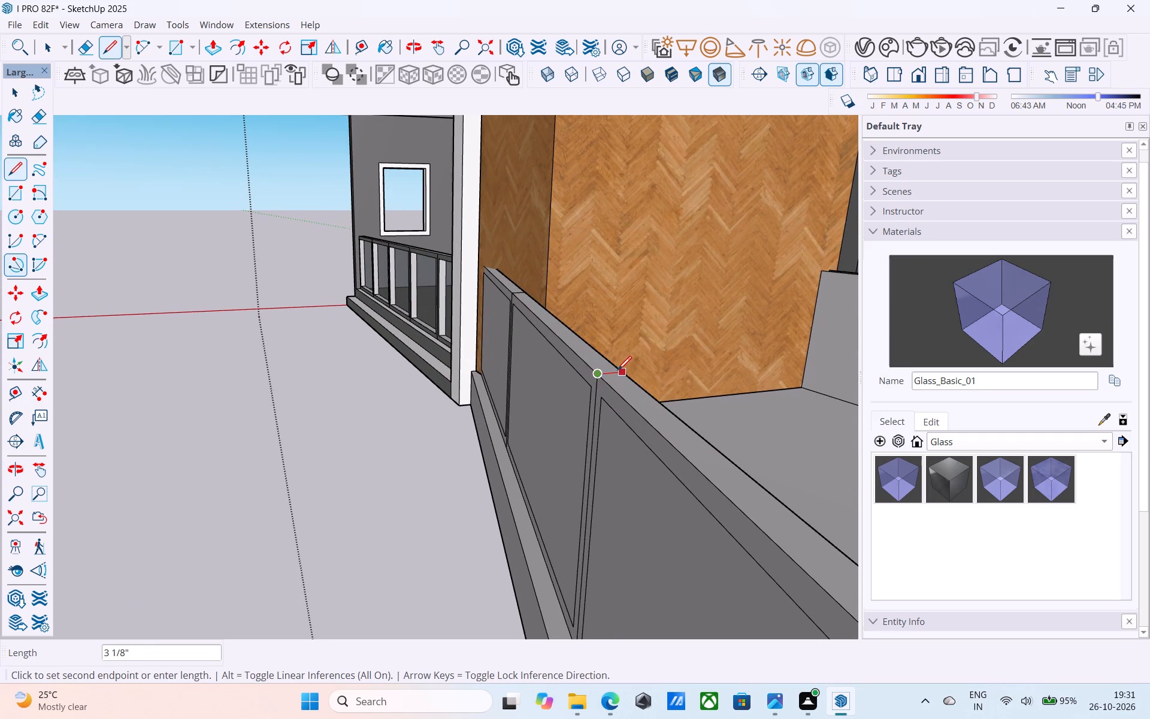
pyautogui.click(621, 371)
pyautogui.moveTo(641, 376); pyautogui.dragTo(520, 374, button='middle')
pyautogui.click(350, 379)
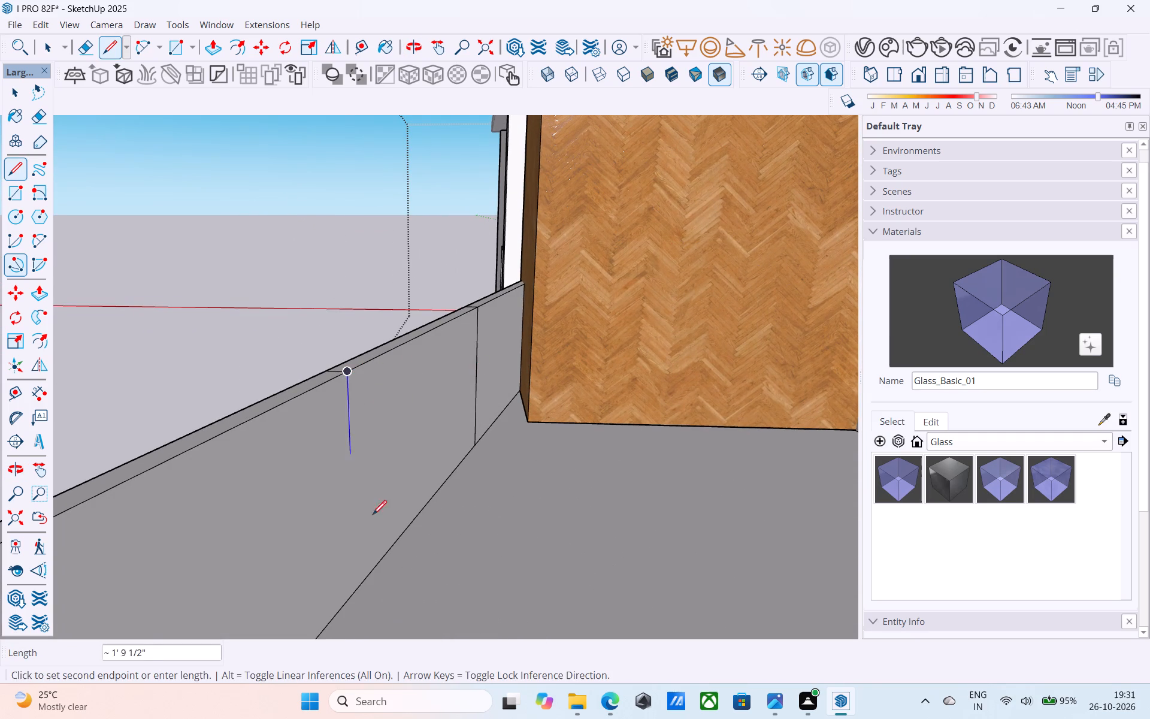
pyautogui.click(358, 591)
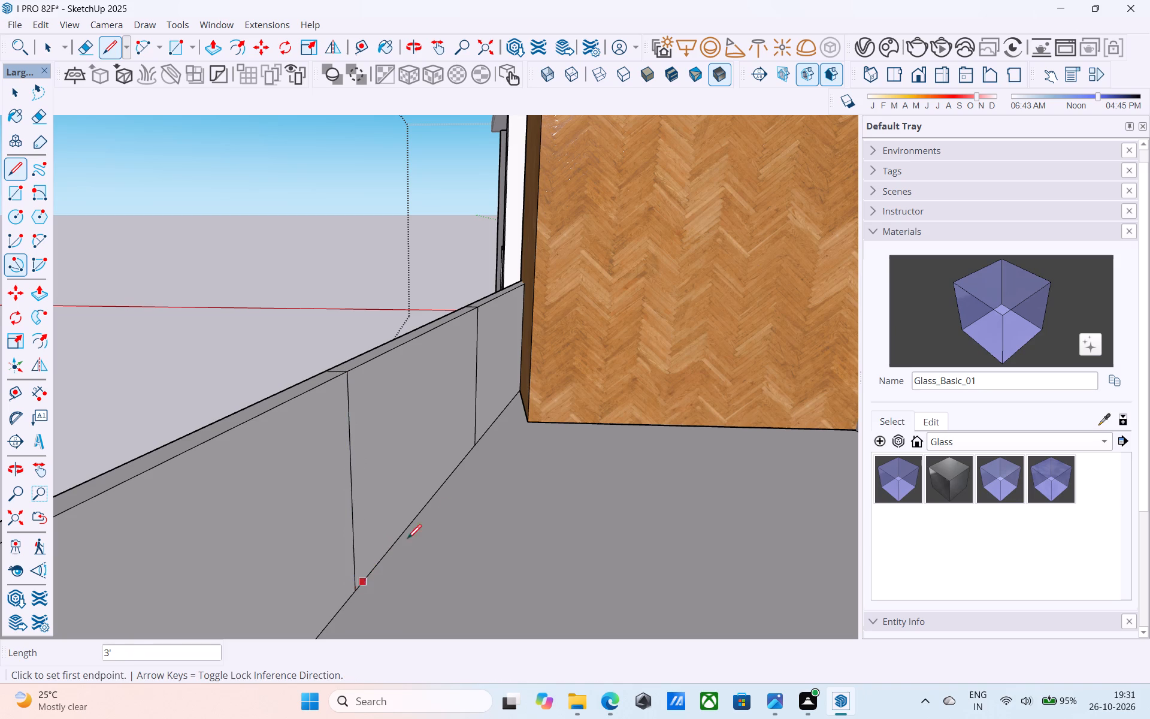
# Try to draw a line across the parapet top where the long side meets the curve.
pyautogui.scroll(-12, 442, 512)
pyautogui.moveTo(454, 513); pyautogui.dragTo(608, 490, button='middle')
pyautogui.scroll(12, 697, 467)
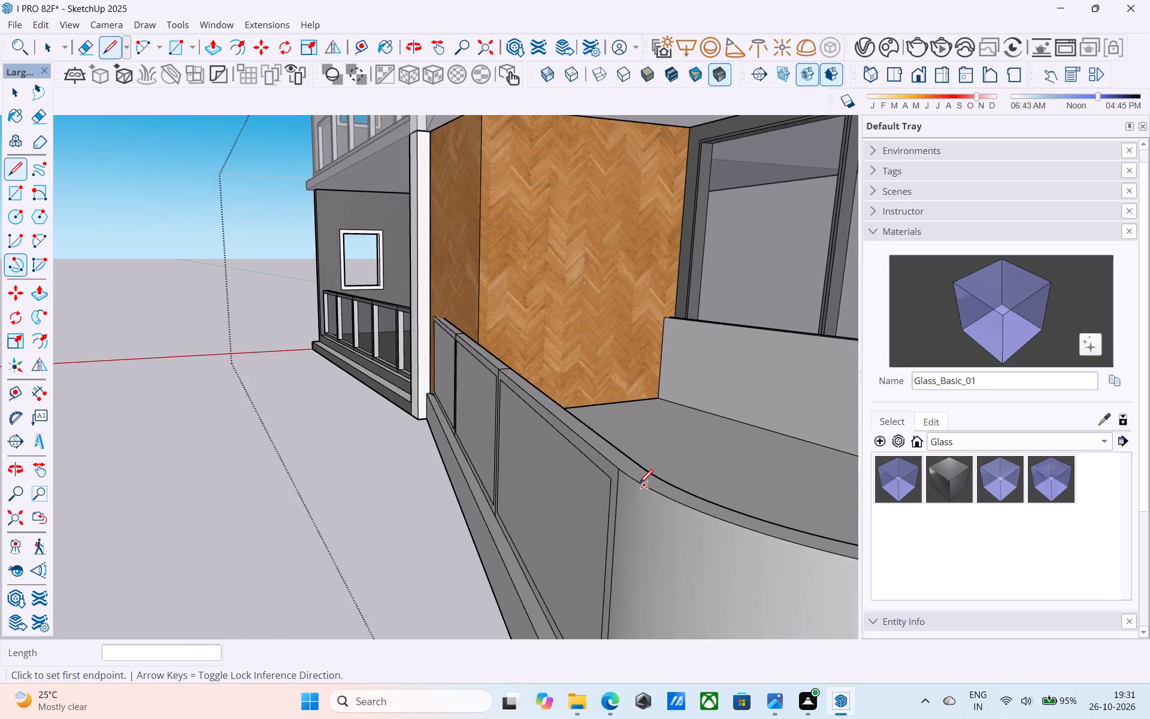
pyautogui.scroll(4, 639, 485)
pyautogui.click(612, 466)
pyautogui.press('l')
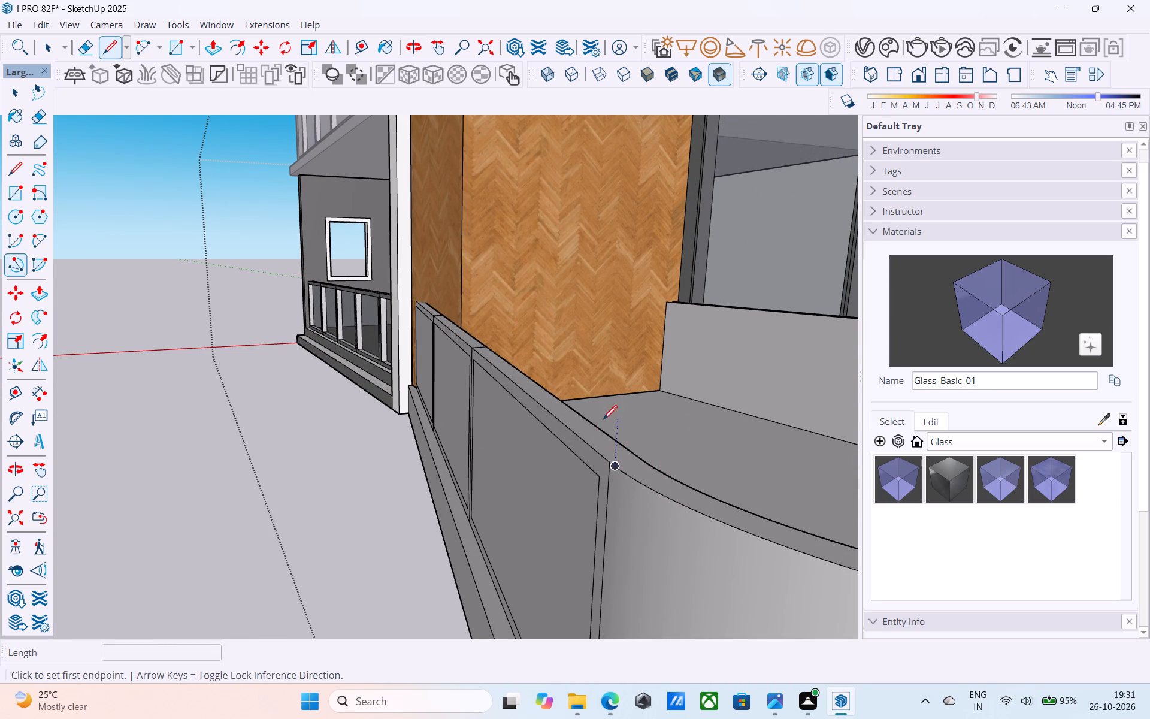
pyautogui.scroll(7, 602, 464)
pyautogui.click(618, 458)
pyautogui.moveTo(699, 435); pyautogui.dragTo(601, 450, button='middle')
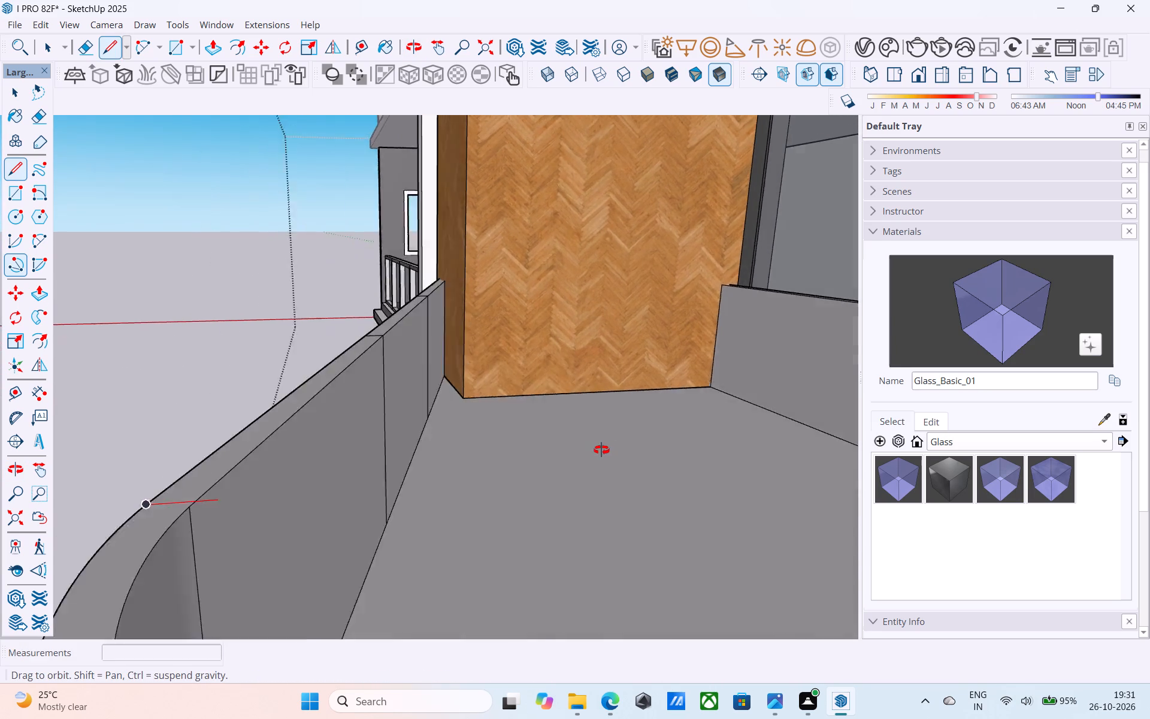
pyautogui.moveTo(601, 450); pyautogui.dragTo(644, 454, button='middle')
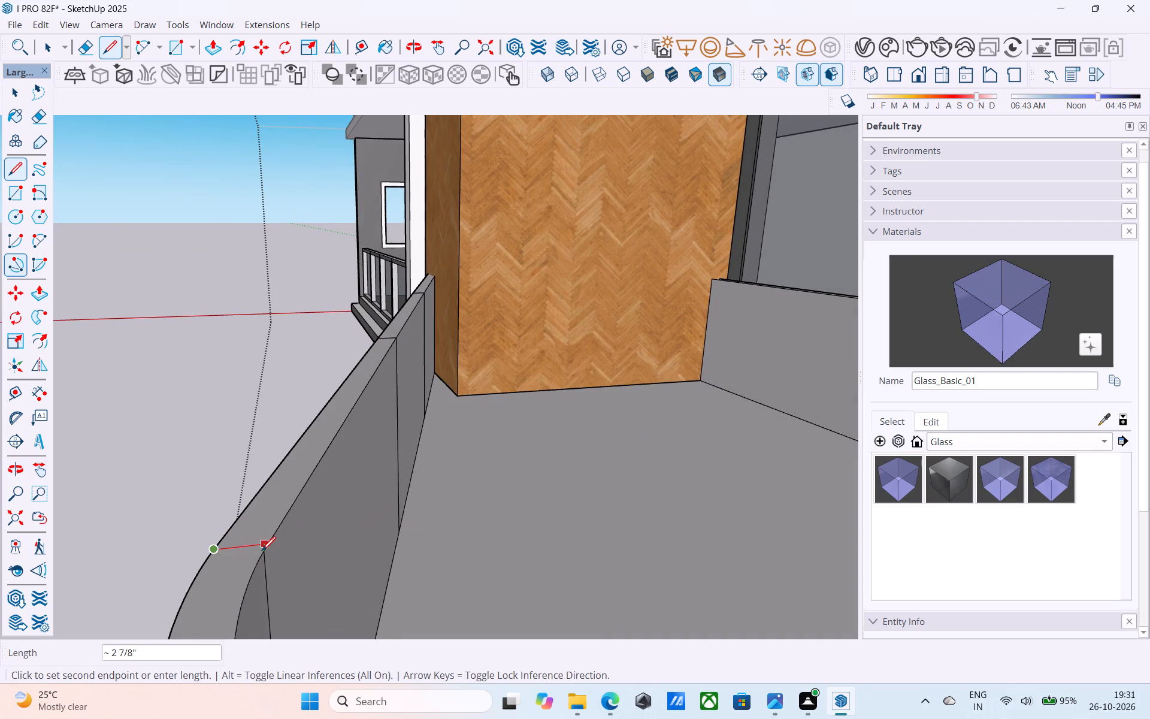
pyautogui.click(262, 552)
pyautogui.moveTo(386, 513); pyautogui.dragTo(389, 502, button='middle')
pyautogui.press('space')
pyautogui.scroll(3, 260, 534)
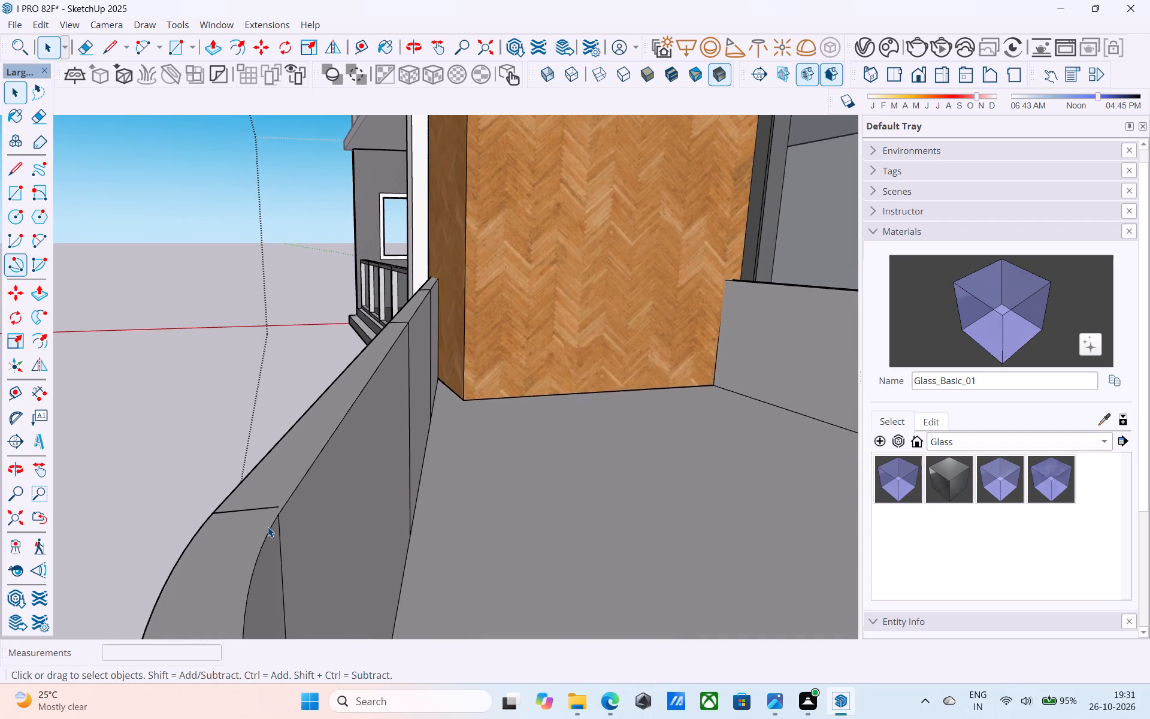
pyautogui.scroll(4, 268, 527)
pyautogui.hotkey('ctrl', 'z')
# Offset the inner face of the long side's panel next to the curve 2" inwards.
pyautogui.scroll(-6, 327, 507)
pyautogui.click(329, 507)
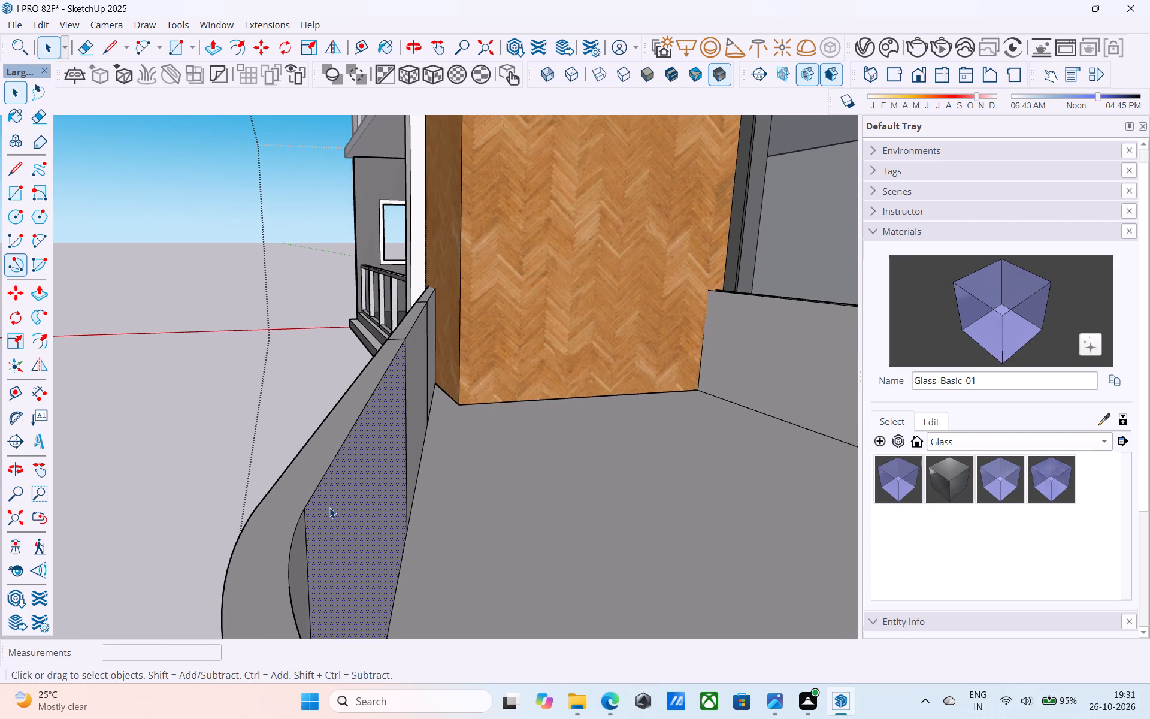
pyautogui.press('f')
pyautogui.click(337, 507)
pyautogui.write('2"')
pyautogui.press('Return')
pyautogui.press('space')
# Offset the inner face of the long side's middle parapet panel 2" inwards.
pyautogui.moveTo(397, 481); pyautogui.dragTo(258, 473, button='middle')
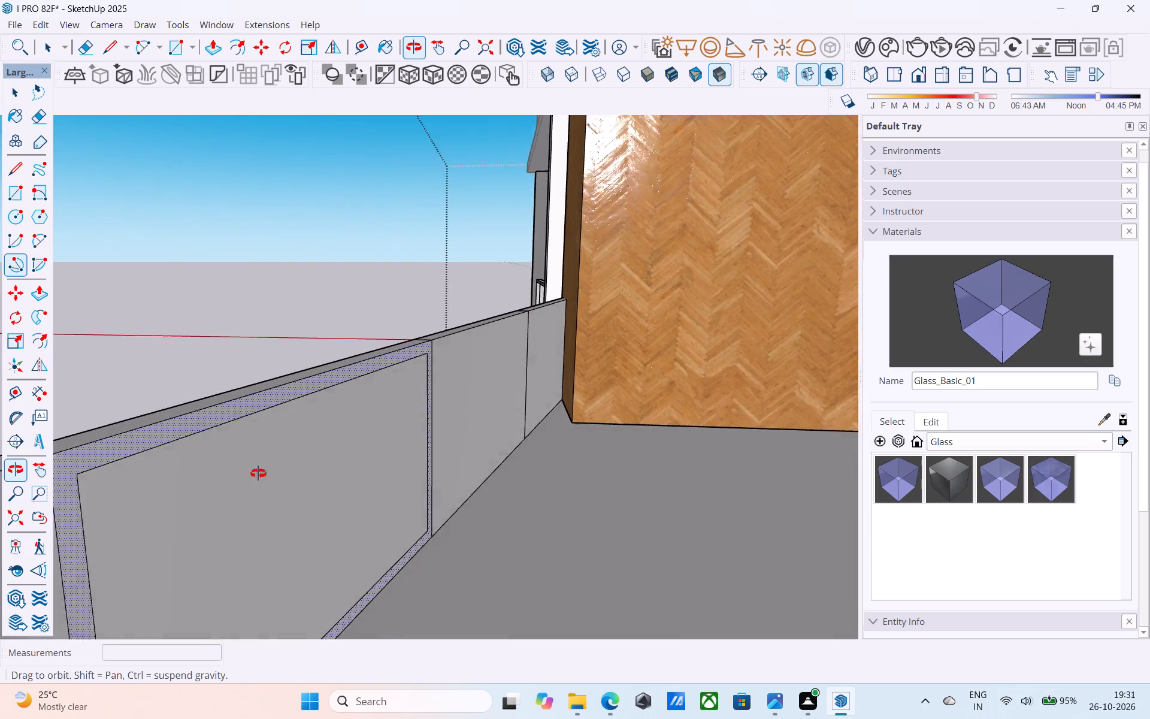
pyautogui.moveTo(258, 473); pyautogui.dragTo(219, 479, button='middle')
pyautogui.click(491, 413)
pyautogui.press('f')
pyautogui.click(492, 411)
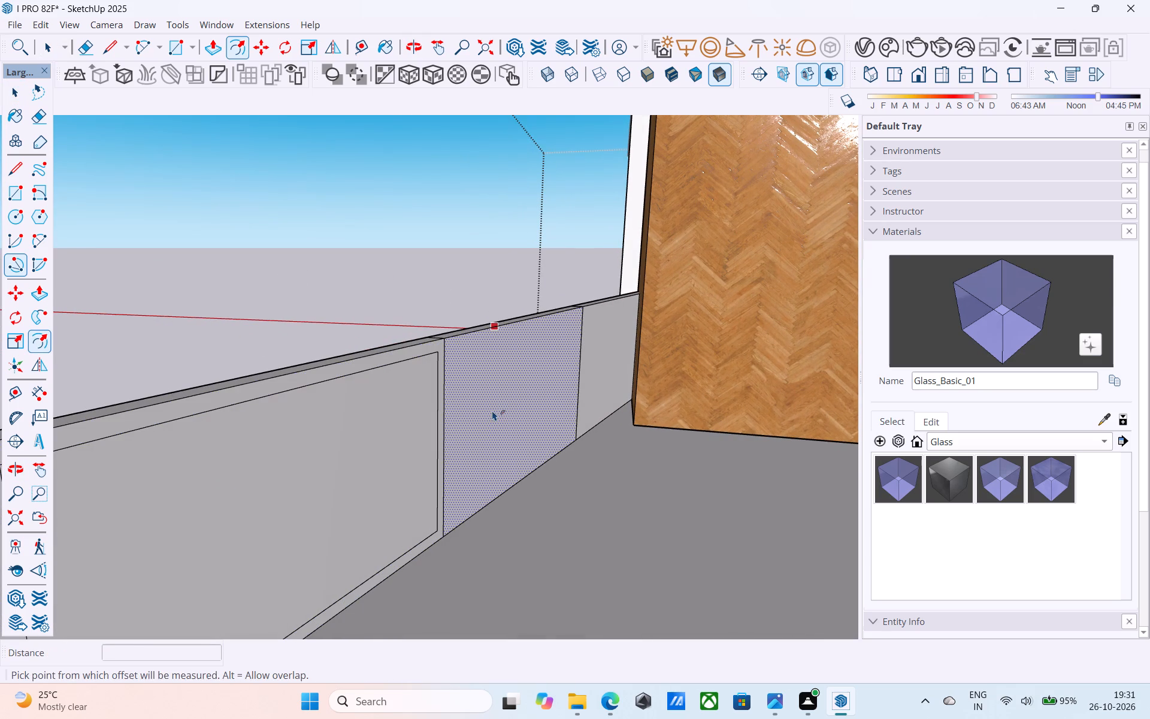
pyautogui.press('2')
pyautogui.press('Return')
pyautogui.press("'")
pyautogui.press('Return')
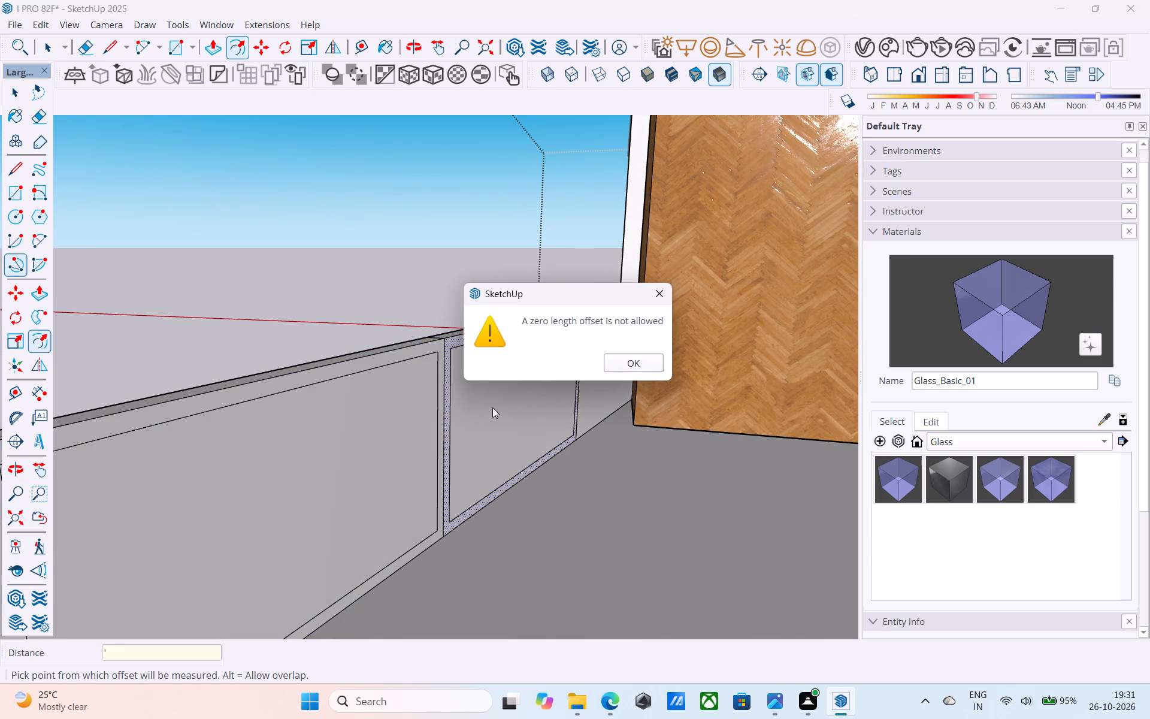
pyautogui.click(658, 292)
# Offset the inner face of the long side's panel nearest the wood wall 2" inwards.
pyautogui.moveTo(585, 344); pyautogui.dragTo(477, 353, button='middle')
pyautogui.scroll(7, 370, 368)
pyautogui.press('space')
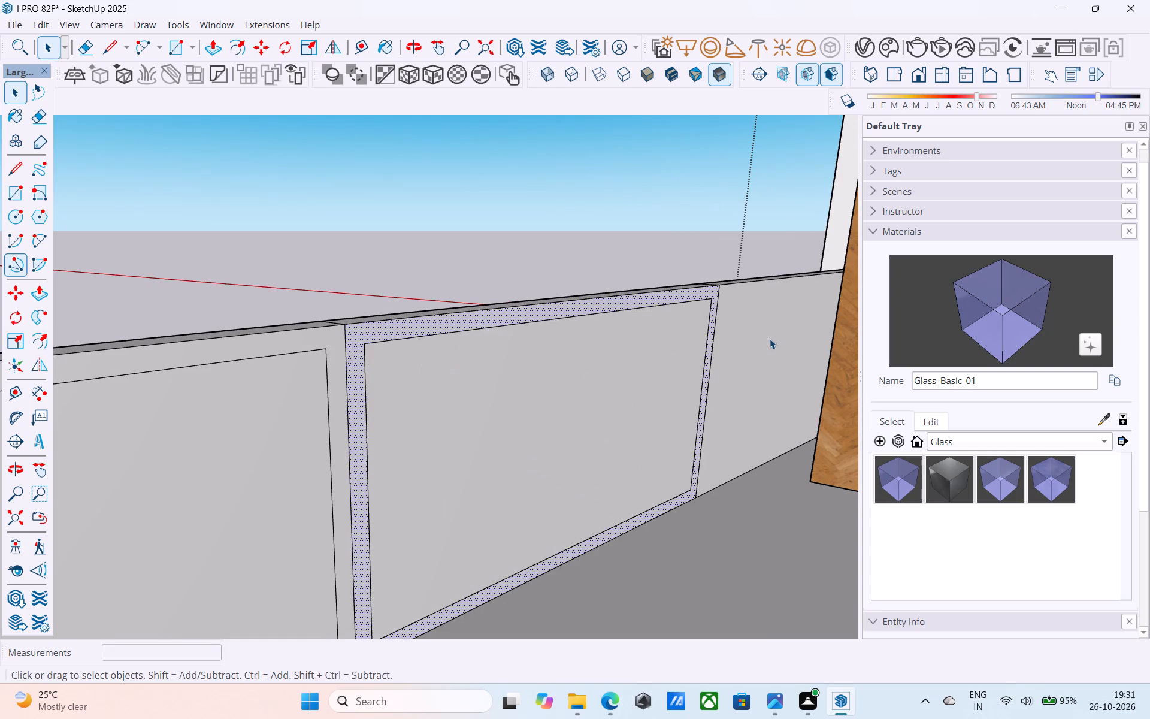
pyautogui.click(771, 339)
pyautogui.press('f')
pyautogui.click(771, 339)
pyautogui.write('2"')
pyautogui.press('Return')
pyautogui.press('space')
# Paint the three outer panels inside the frames on the parapet's long side with Glass_Basic_01.
pyautogui.moveTo(530, 415); pyautogui.dragTo(1052, 428, button='middle')
pyautogui.moveTo(444, 439); pyautogui.dragTo(779, 494, button='middle')
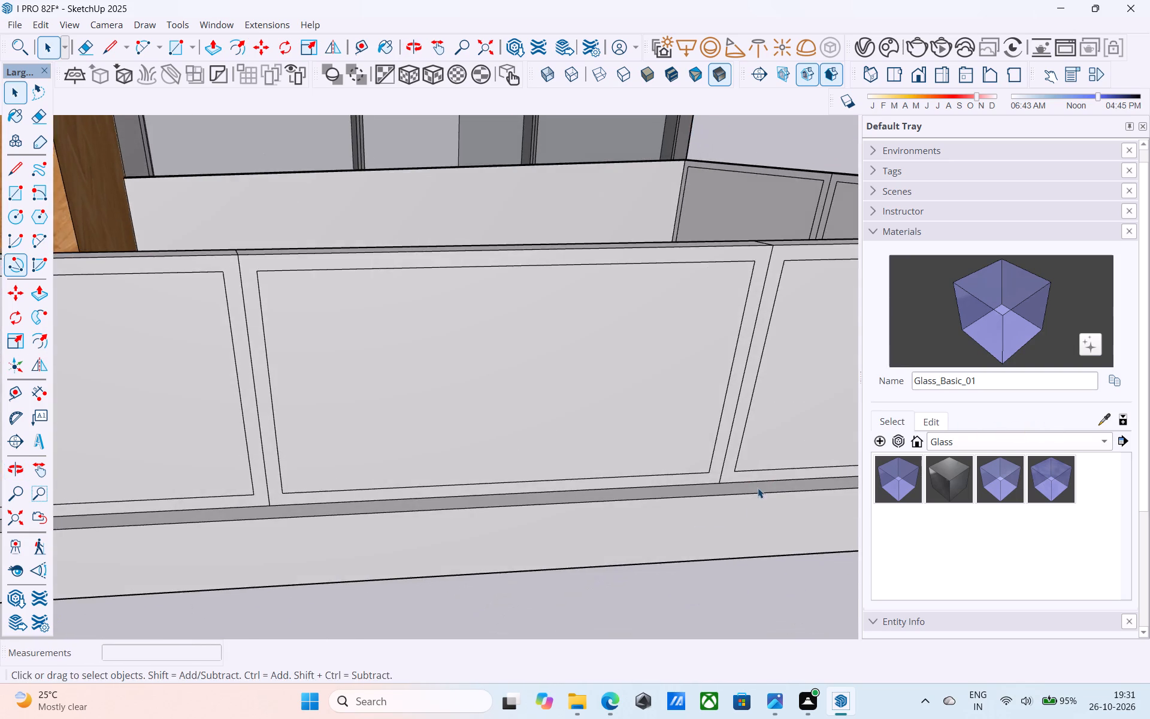
pyautogui.scroll(-5, 757, 487)
pyautogui.moveTo(753, 485); pyautogui.dragTo(389, 540, button='middle')
pyautogui.keyDown('shift'); pyautogui.middleClick(570, 466); pyautogui.keyUp('shift')
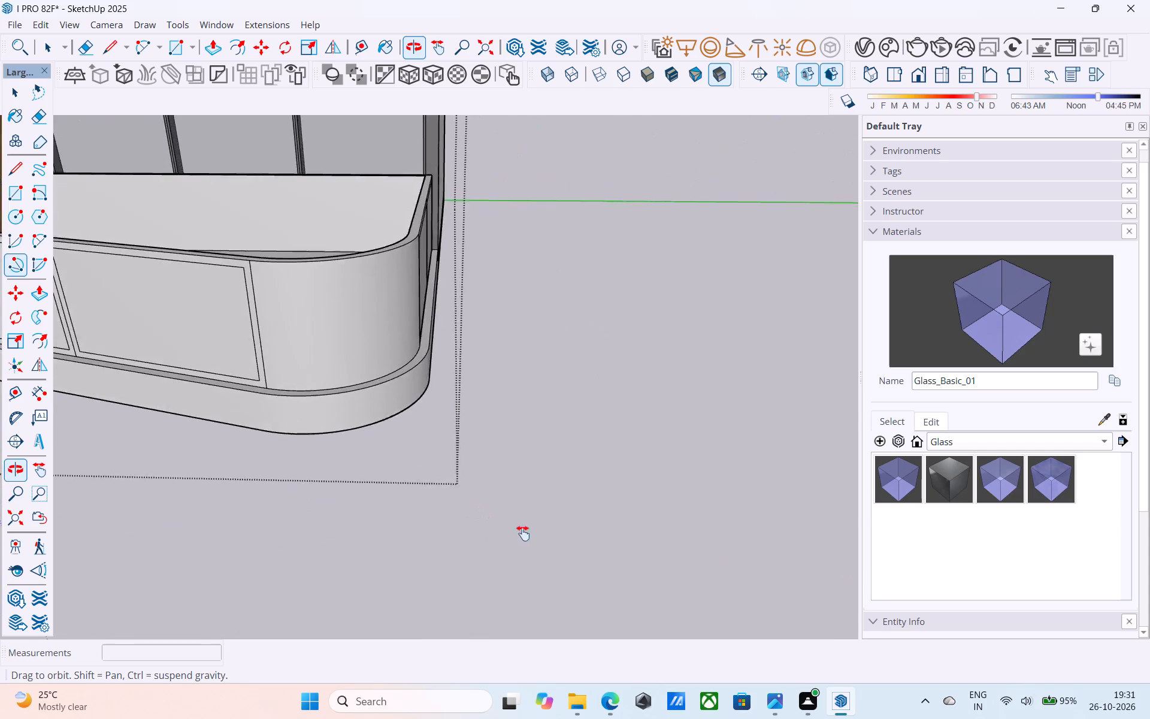
pyautogui.click(1017, 311)
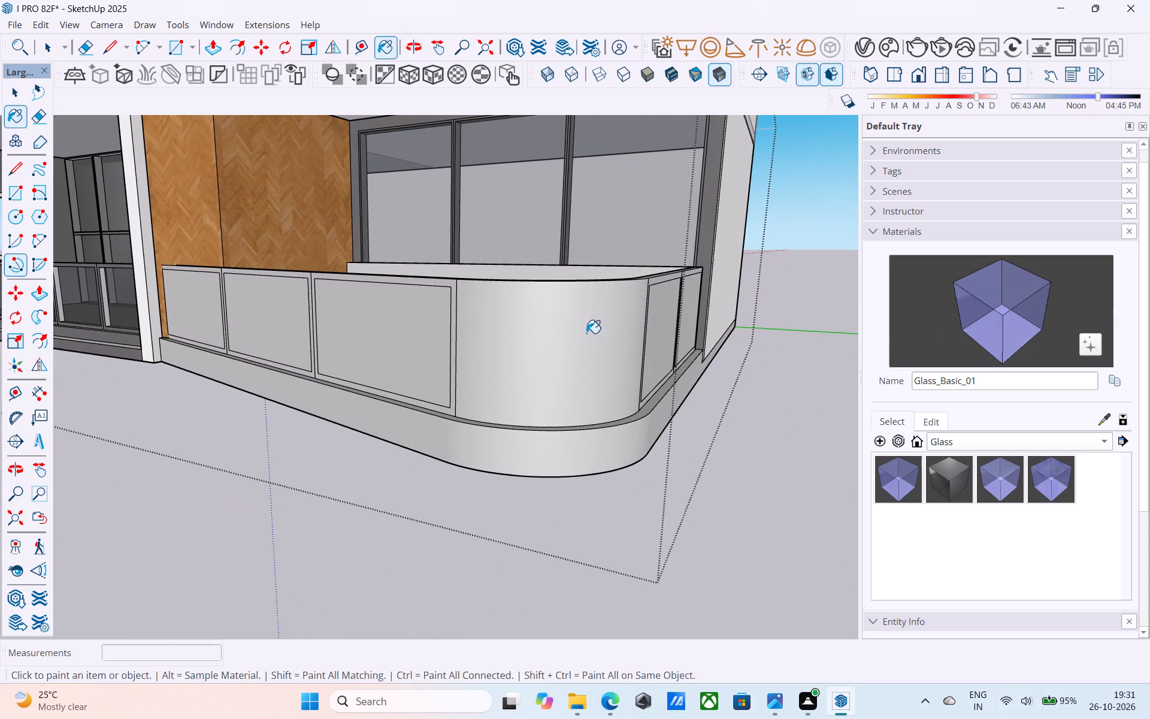
pyautogui.click(433, 354)
pyautogui.click(264, 333)
pyautogui.click(208, 327)
# Paint the short side's two outer panels and the outer curved parapet face with Glass_Basic_01.
pyautogui.moveTo(468, 372); pyautogui.dragTo(180, 407, button='middle')
pyautogui.click(406, 376)
pyautogui.click(491, 352)
pyautogui.middleClick(483, 352)
pyautogui.click(320, 392)
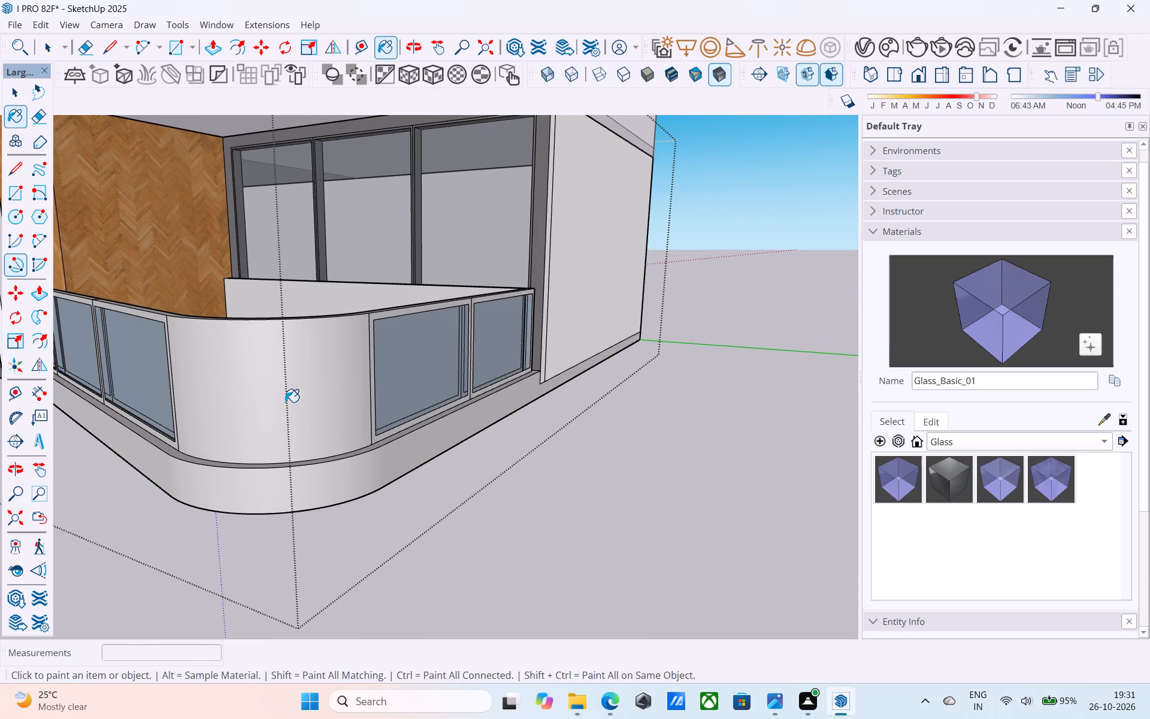
# Paint the two inner panels on the parapet's short side with Glass_Basic_01.
pyautogui.moveTo(235, 410); pyautogui.dragTo(901, 521, button='middle')
pyautogui.scroll(-4, 706, 437)
pyautogui.keyDown('shift'); pyautogui.moveTo(422, 460); pyautogui.dragTo(515, 406, button='middle'); pyautogui.keyUp('shift')
pyautogui.click(218, 408)
pyautogui.click(330, 399)
# Paint the three inner panels on the parapet's long side with Glass_Basic_01.
pyautogui.moveTo(545, 403); pyautogui.dragTo(653, 428, button='middle')
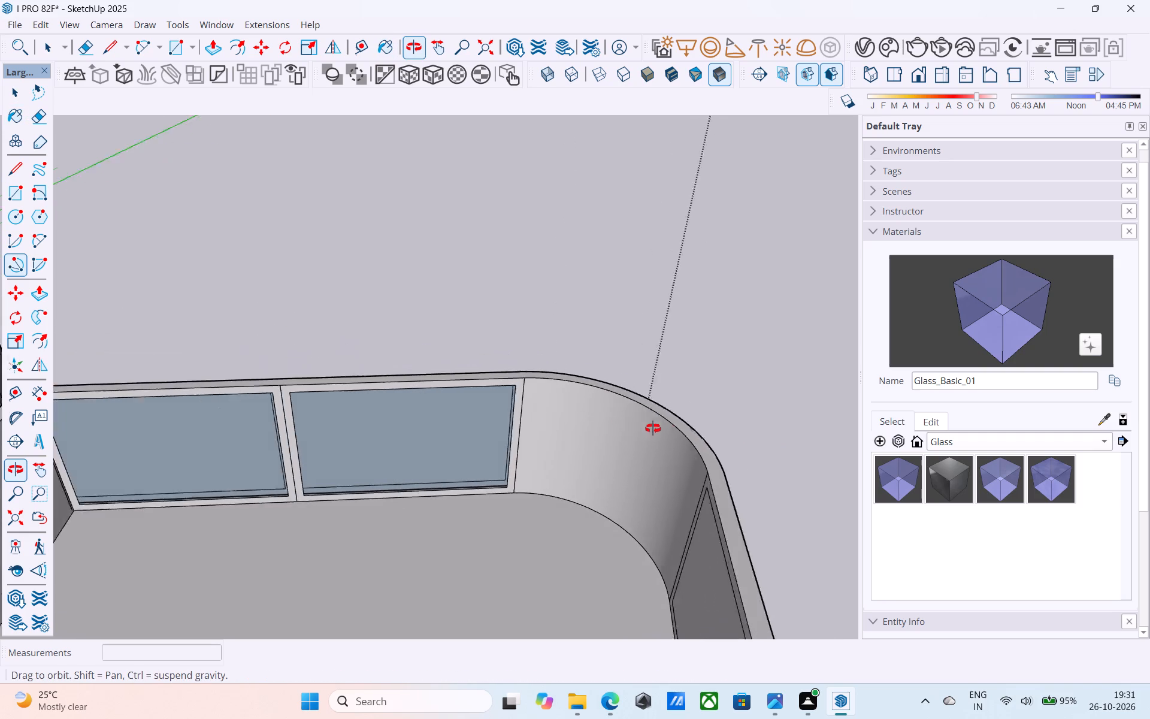
pyautogui.moveTo(653, 428); pyautogui.dragTo(530, 364, button='middle')
pyautogui.click(556, 418)
pyautogui.moveTo(558, 415); pyautogui.dragTo(254, 446, button='middle')
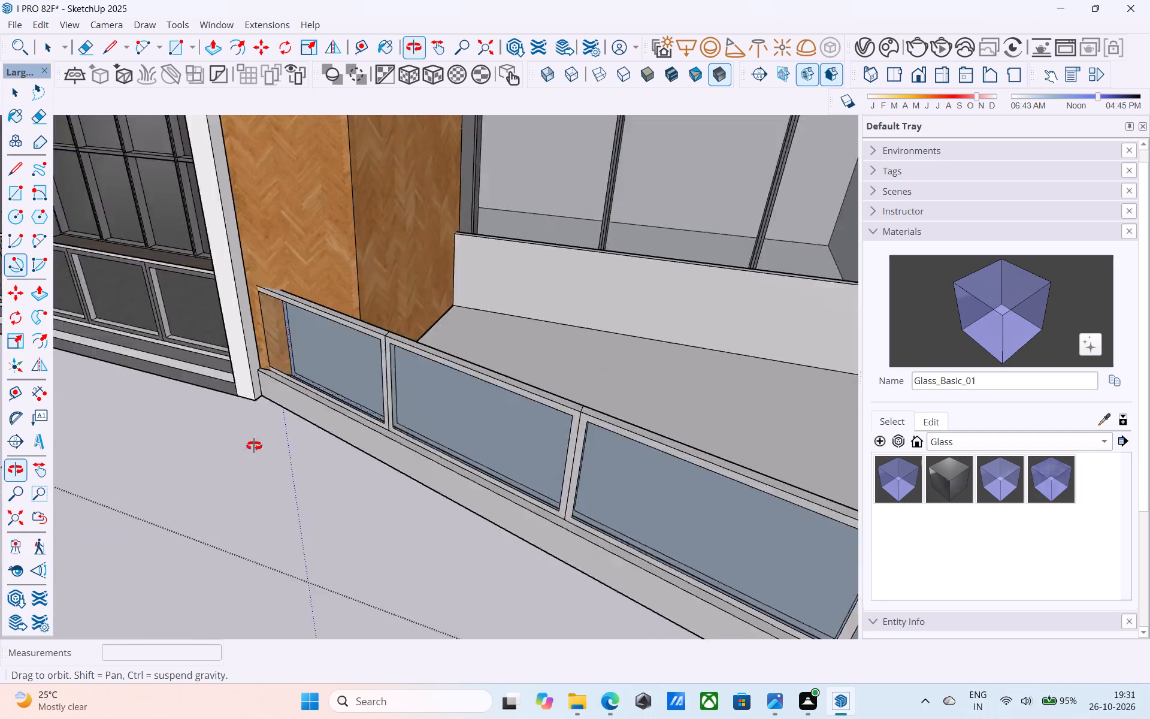
pyautogui.moveTo(254, 446); pyautogui.dragTo(171, 448, button='middle')
pyautogui.keyDown('shift'); pyautogui.moveTo(507, 409); pyautogui.dragTo(261, 325, button='middle'); pyautogui.keyUp('shift')
pyautogui.click(488, 442)
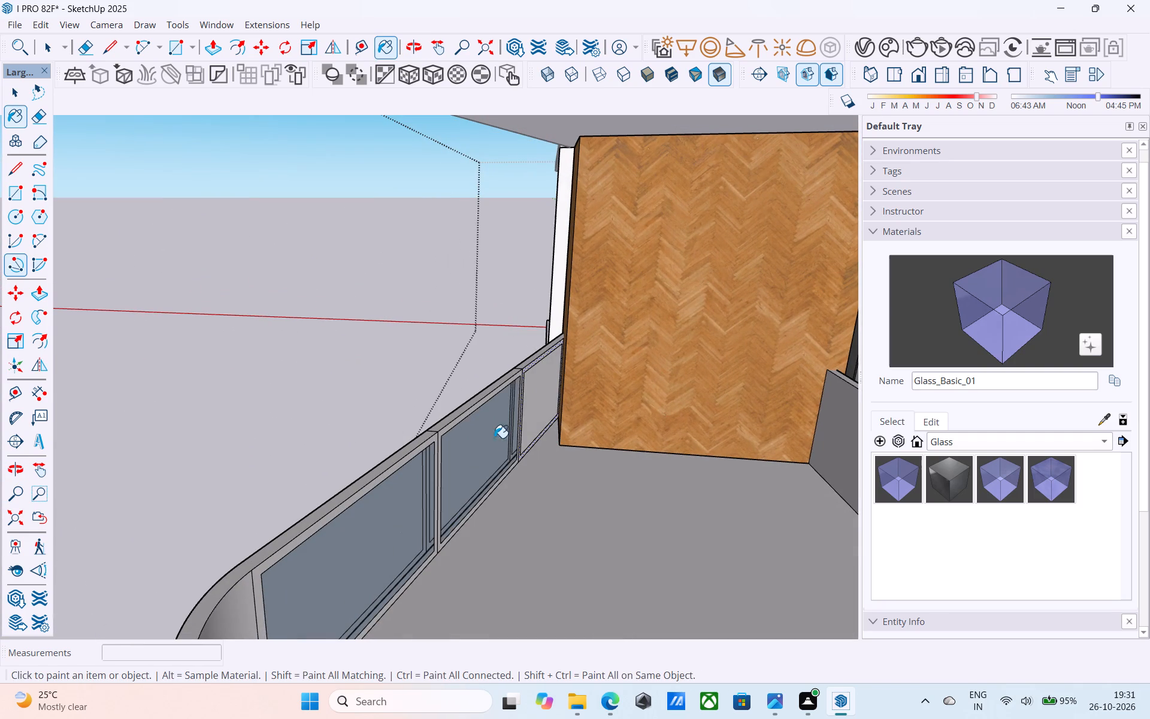
pyautogui.click(556, 397)
# From within the parapet thickness, paint the concealed back faces of the two long-side panels nearest the wood wall with Glass_Basic_01.
pyautogui.scroll(18, 510, 437)
pyautogui.moveTo(508, 439); pyautogui.dragTo(552, 439, button='middle')
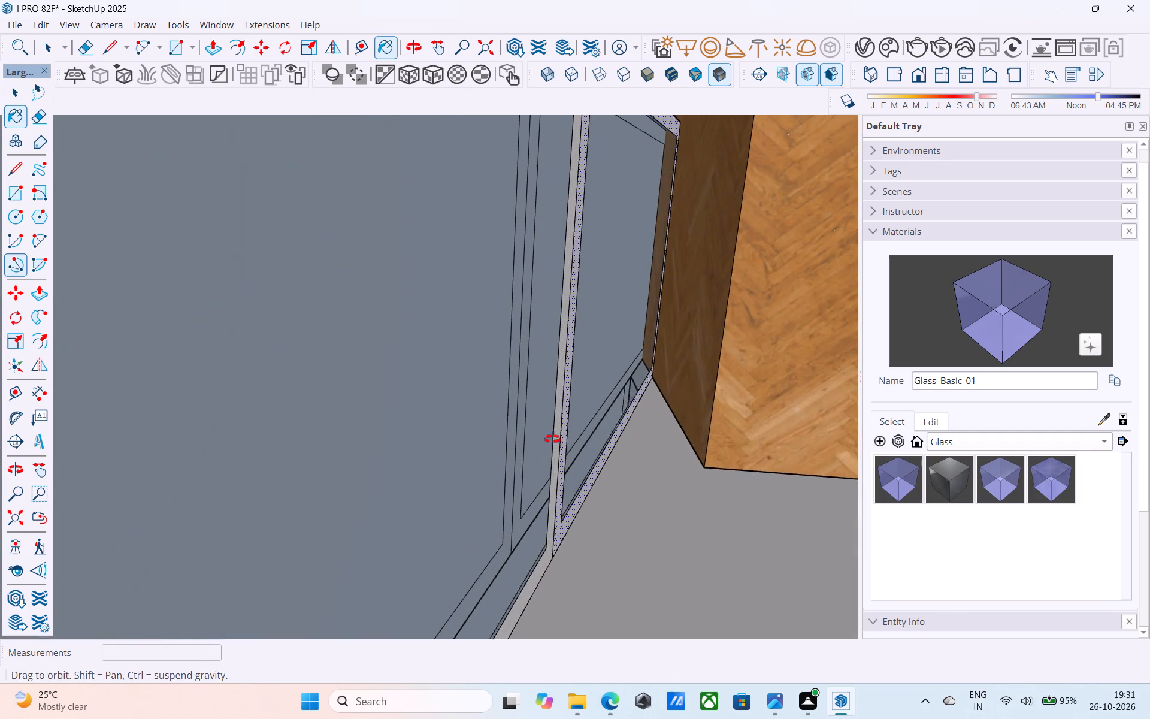
pyautogui.moveTo(552, 439); pyautogui.dragTo(649, 418, button='middle')
pyautogui.click(423, 409)
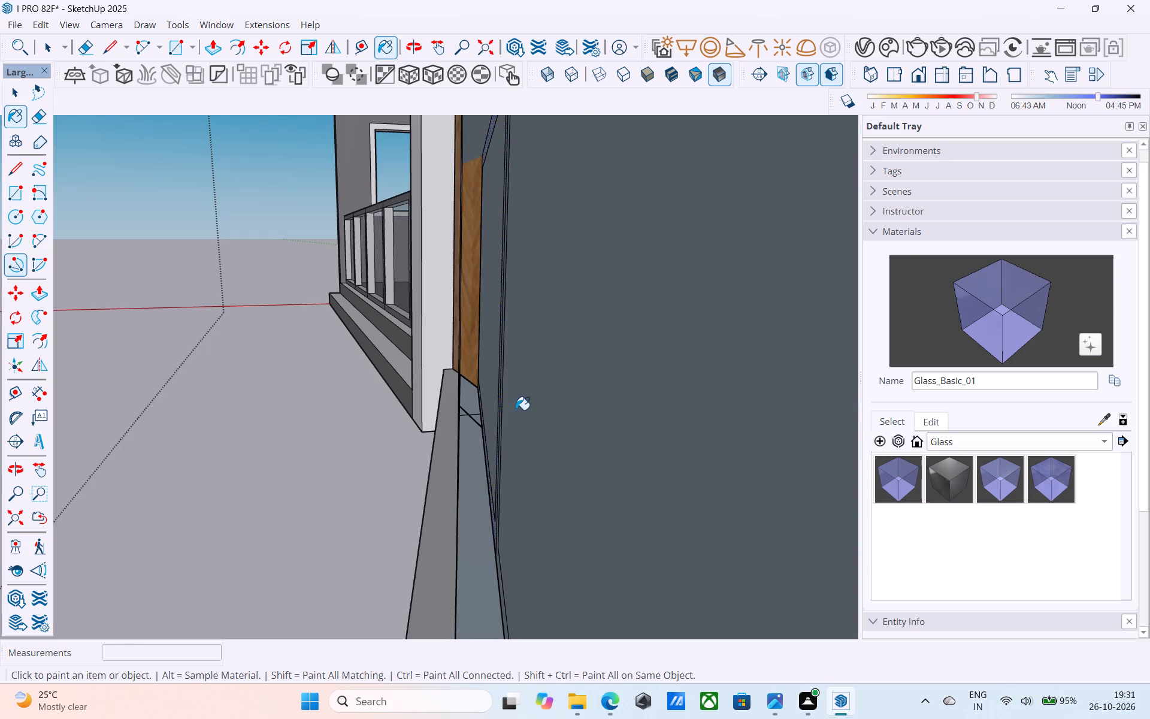
pyautogui.click(516, 410)
pyautogui.scroll(3, 500, 347)
pyautogui.click(486, 322)
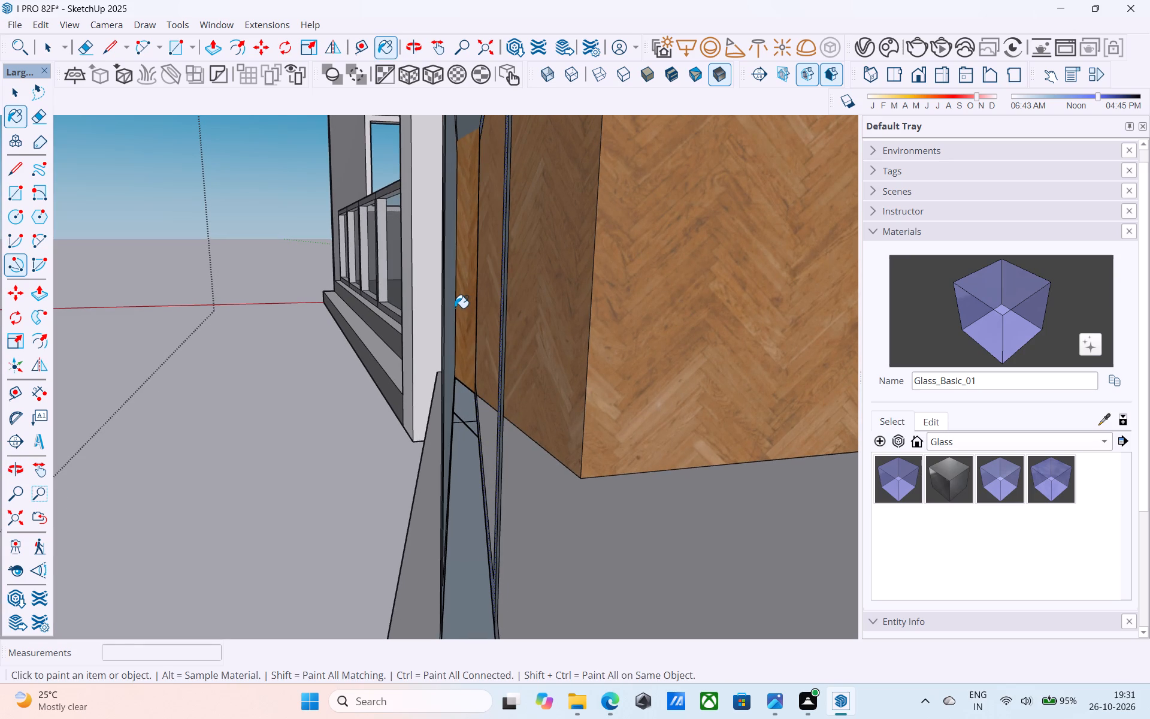
pyautogui.click(453, 307)
pyautogui.moveTo(452, 315); pyautogui.dragTo(571, 354, button='middle')
pyautogui.scroll(-14, 492, 400)
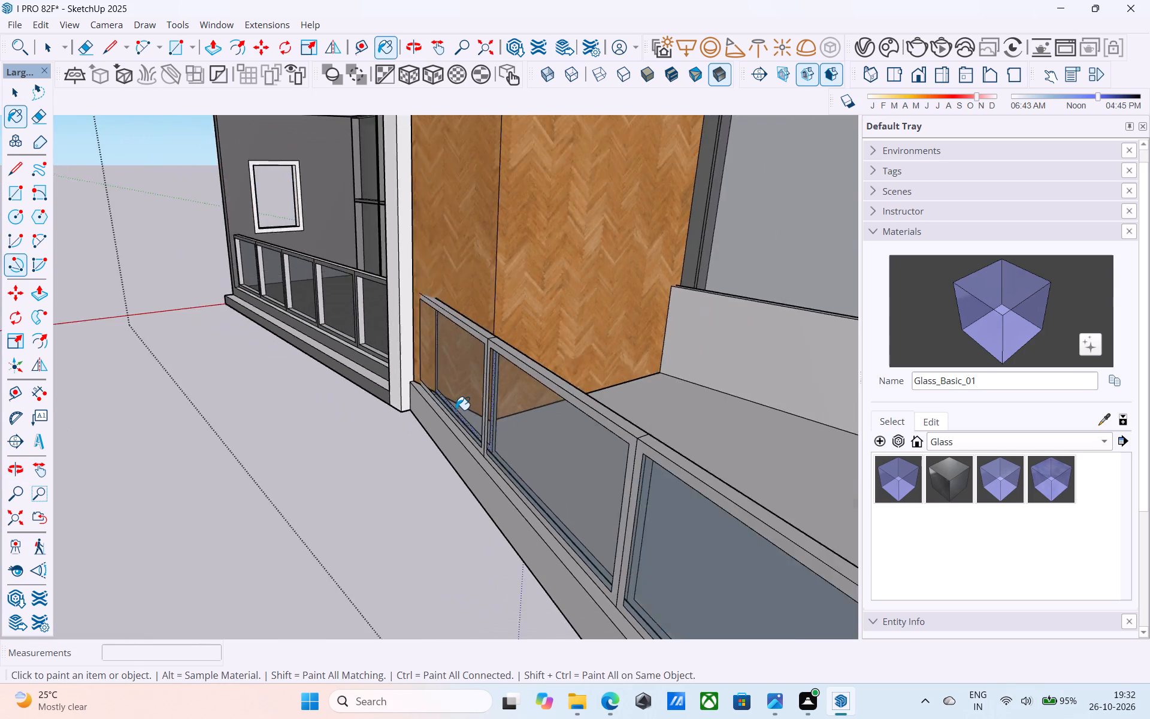
# From within the parapet thickness, paint the concealed back faces of the curve and the adjoining long-side panel with Glass_Basic_01.
pyautogui.scroll(-10, 456, 410)
pyautogui.moveTo(567, 455); pyautogui.dragTo(466, 449, button='middle')
pyautogui.scroll(6, 403, 474)
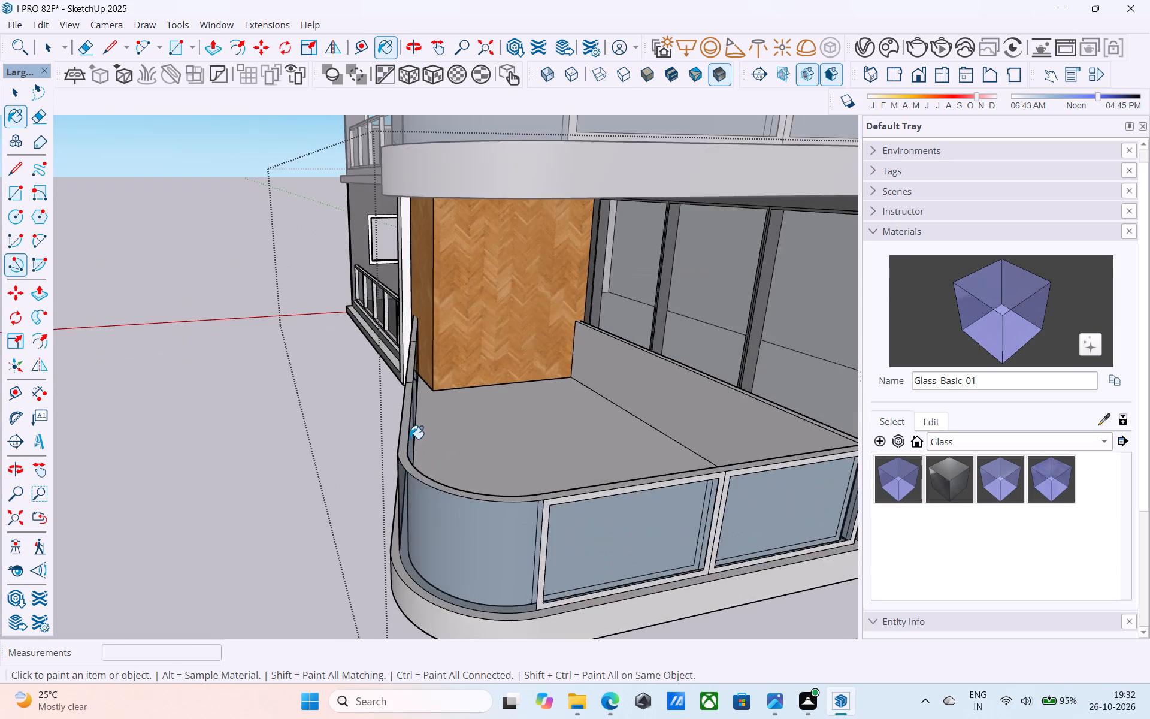
pyautogui.scroll(9, 410, 439)
pyautogui.moveTo(416, 504); pyautogui.dragTo(423, 395, button='middle')
pyautogui.scroll(9, 391, 579)
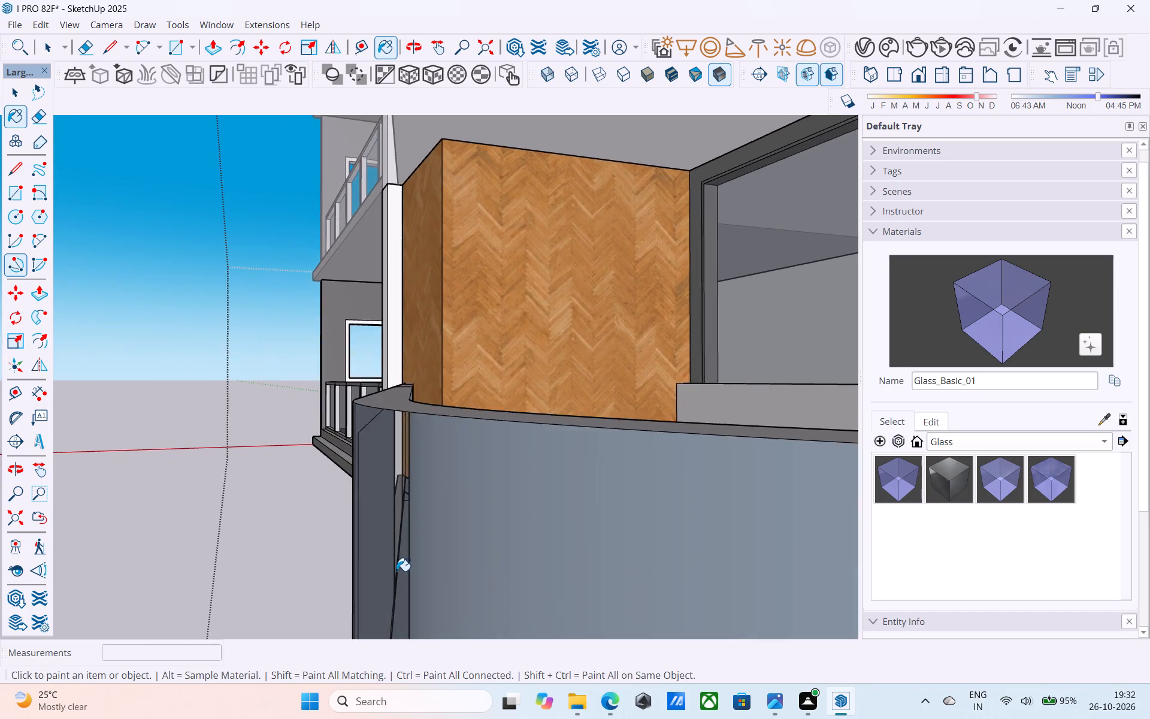
pyautogui.scroll(20, 397, 571)
pyautogui.scroll(13, 397, 571)
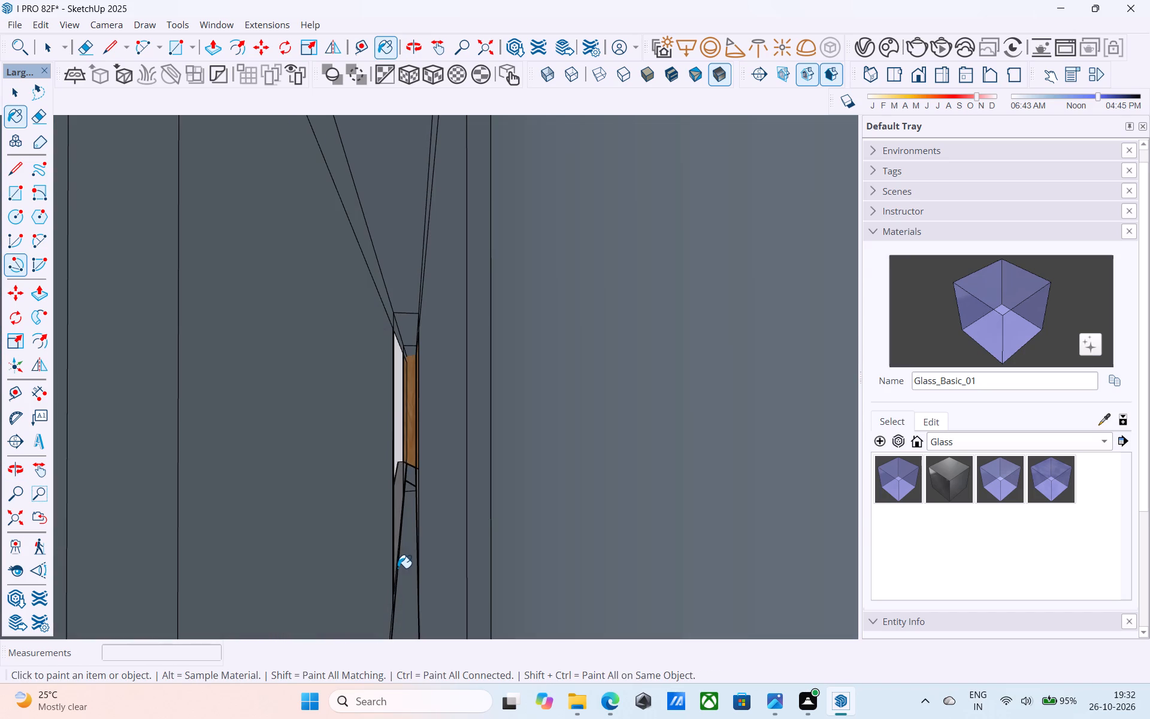
pyautogui.click(602, 505)
pyautogui.click(379, 493)
pyautogui.click(456, 434)
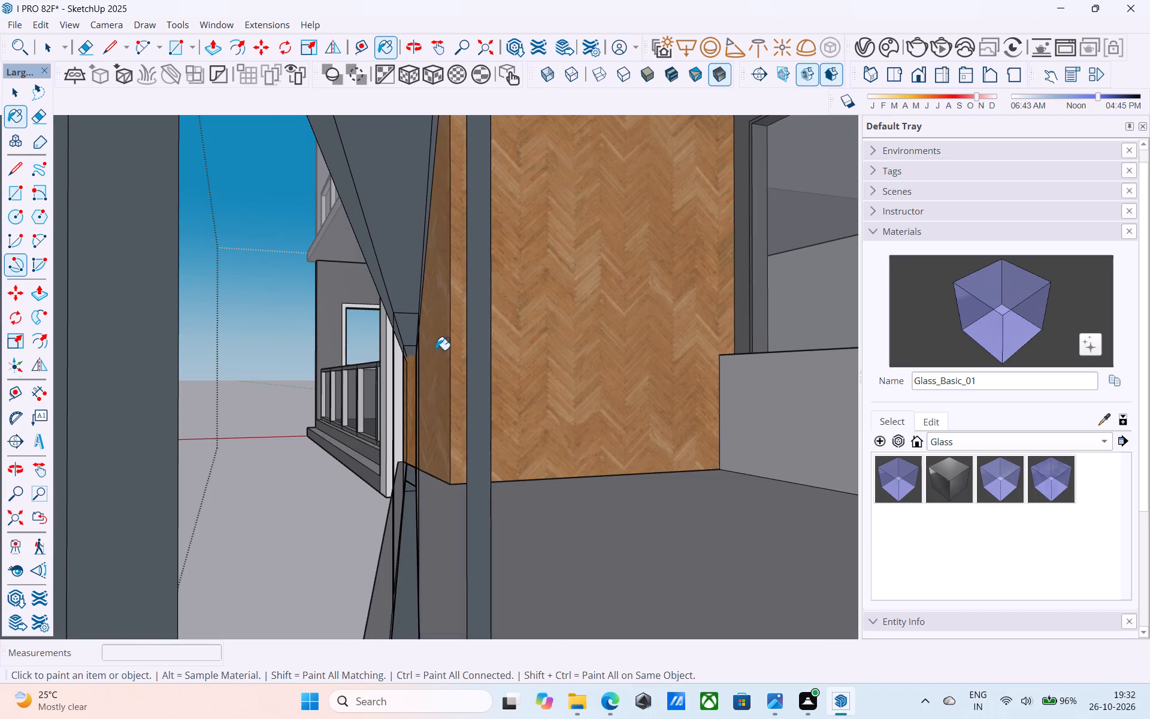
pyautogui.click(483, 396)
pyautogui.click(135, 482)
# From within the parapet thickness, paint the concealed back faces of the curve and the short-side panels with Glass_Basic_01.
pyautogui.moveTo(142, 485); pyautogui.dragTo(411, 478, button='middle')
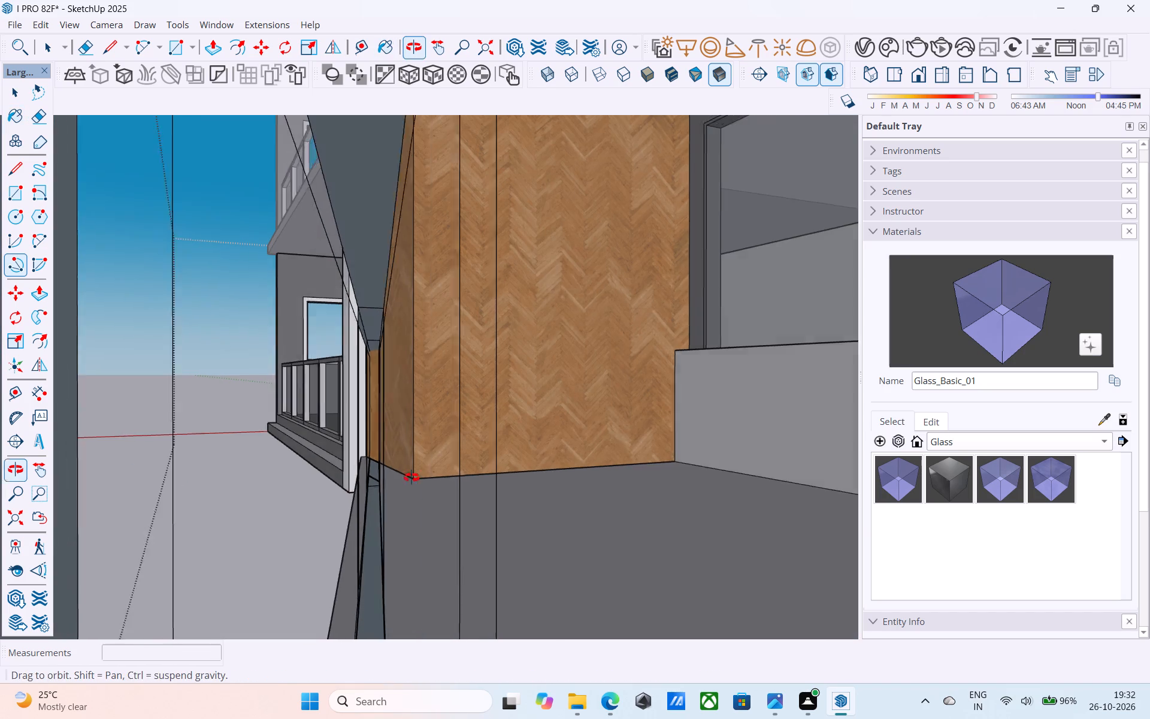
pyautogui.moveTo(411, 478); pyautogui.dragTo(607, 481, button='middle')
pyautogui.scroll(-20, 562, 475)
pyautogui.scroll(-10, 562, 475)
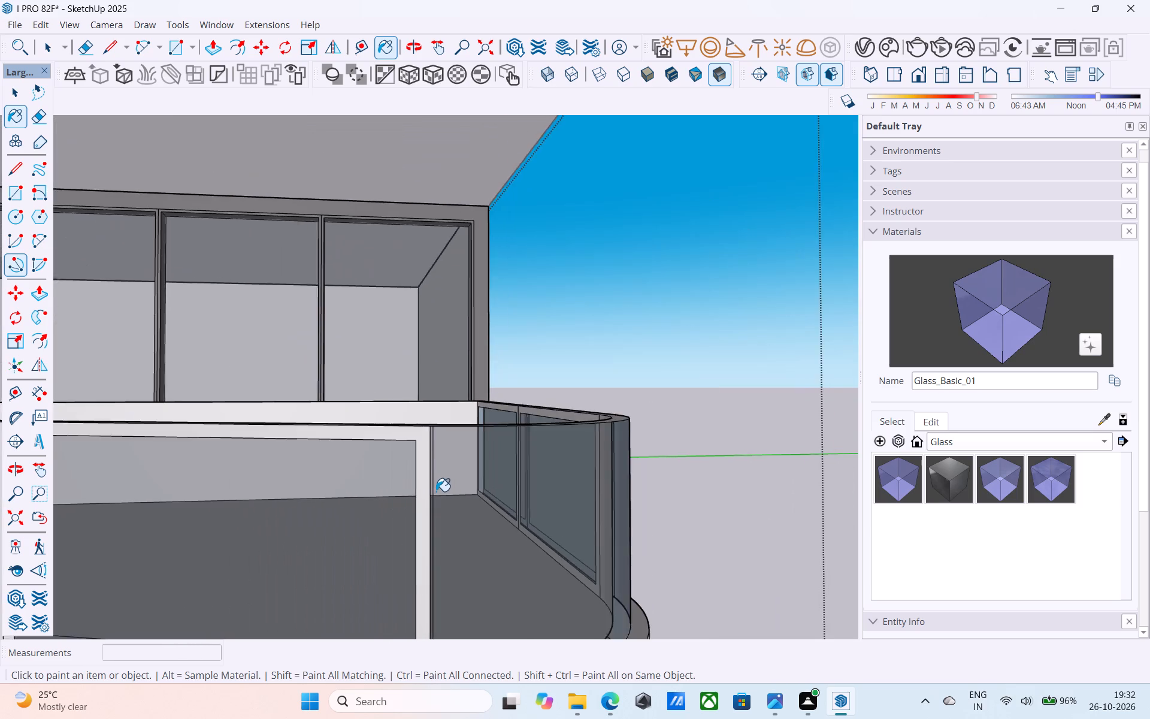
pyautogui.scroll(-17, 436, 491)
pyautogui.moveTo(447, 484); pyautogui.dragTo(337, 504, button='middle')
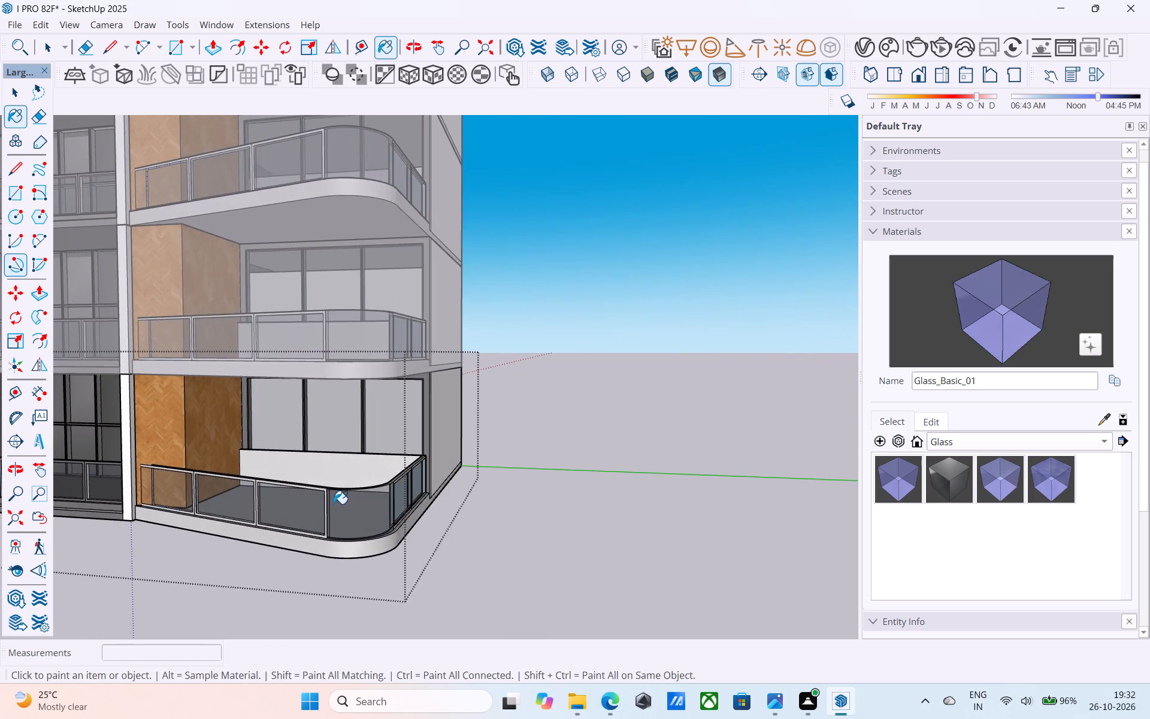
pyautogui.scroll(11, 353, 531)
pyautogui.scroll(13, 432, 509)
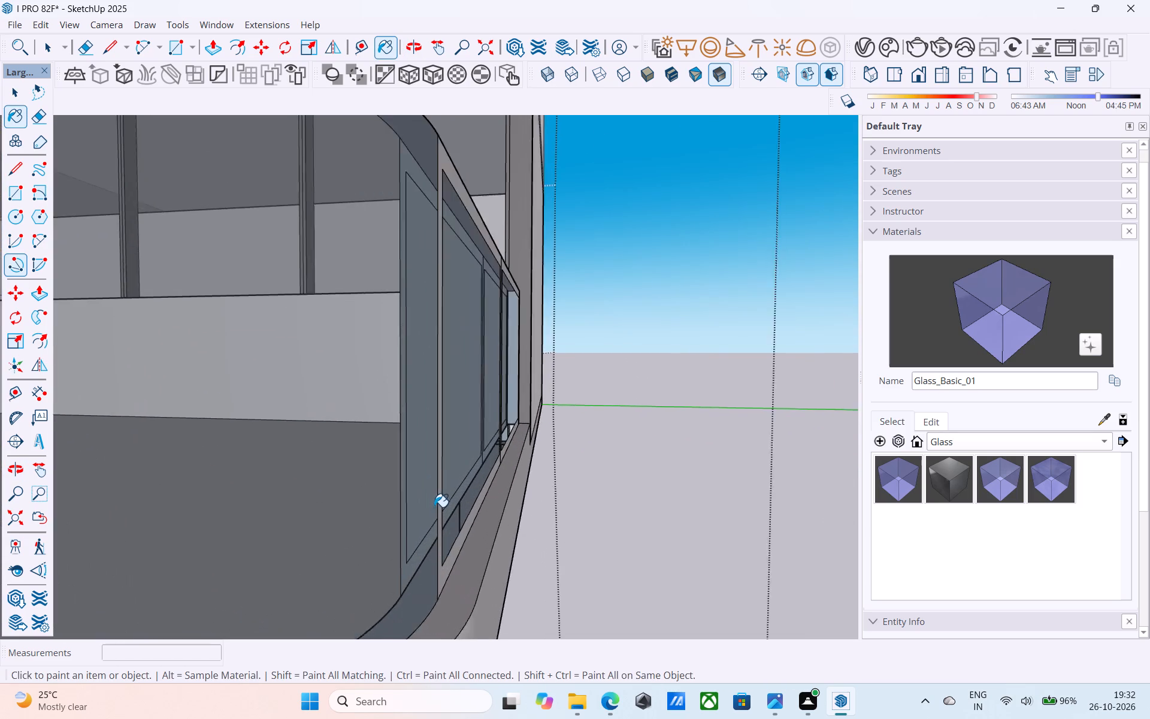
pyautogui.scroll(11, 434, 507)
pyautogui.moveTo(434, 507); pyautogui.dragTo(566, 528, button='middle')
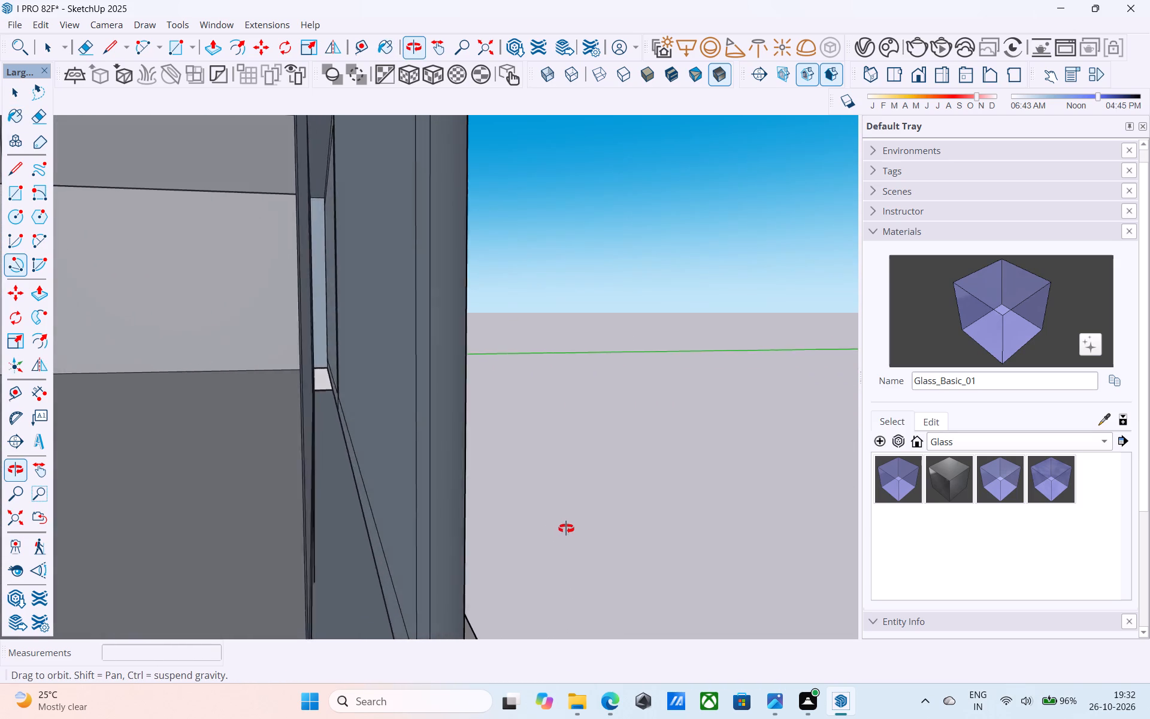
pyautogui.moveTo(566, 528); pyautogui.dragTo(594, 536, button='middle')
pyautogui.click(379, 404)
pyautogui.moveTo(380, 407); pyautogui.dragTo(374, 401, button='middle')
pyautogui.scroll(1, 387, 409)
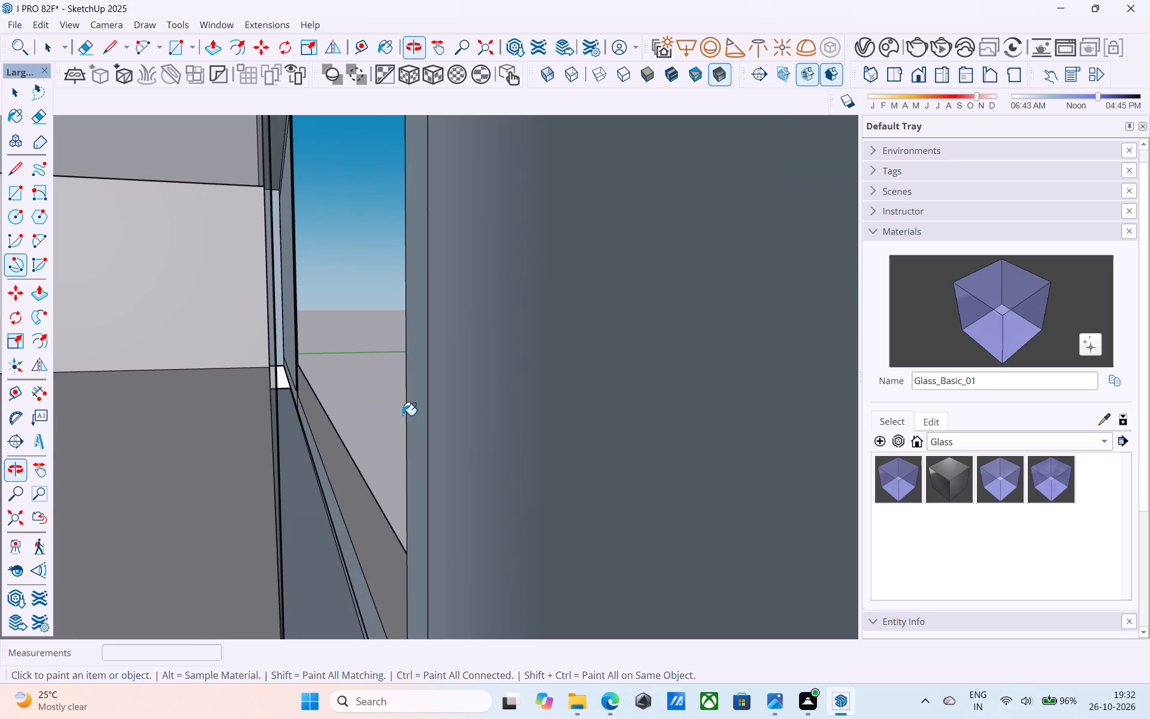
pyautogui.click(511, 430)
pyautogui.moveTo(391, 418); pyautogui.dragTo(394, 439, button='middle')
pyautogui.scroll(3, 353, 431)
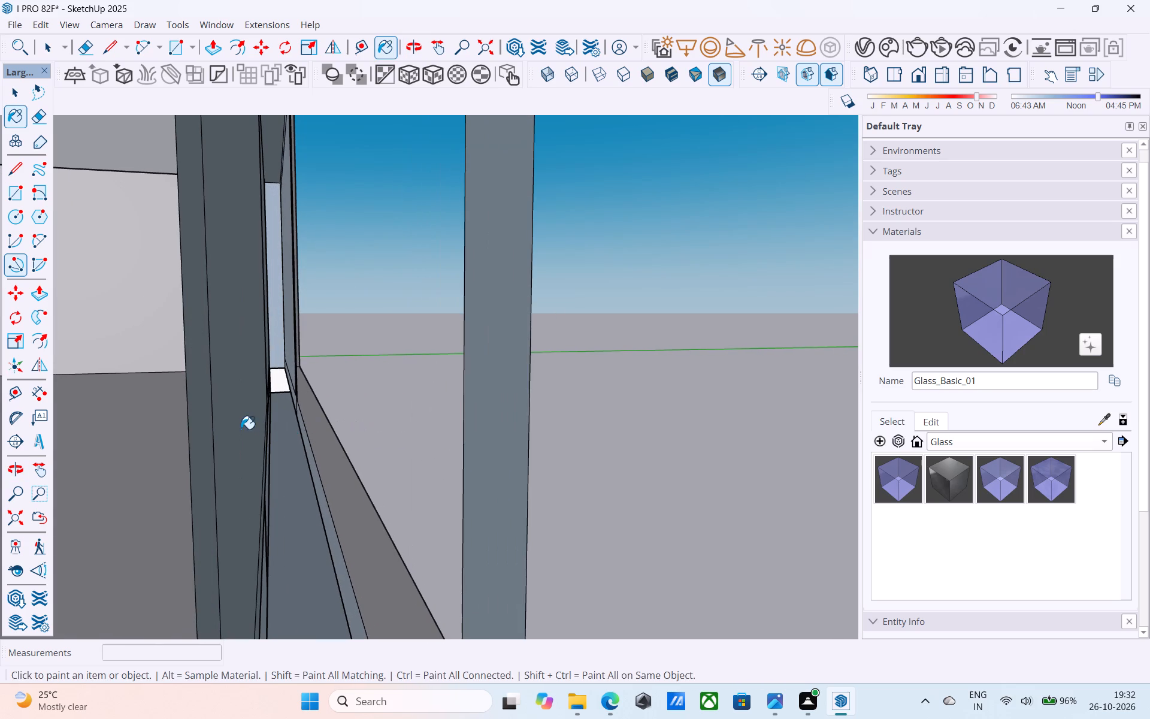
pyautogui.click(241, 429)
pyautogui.scroll(13, 299, 342)
pyautogui.click(388, 337)
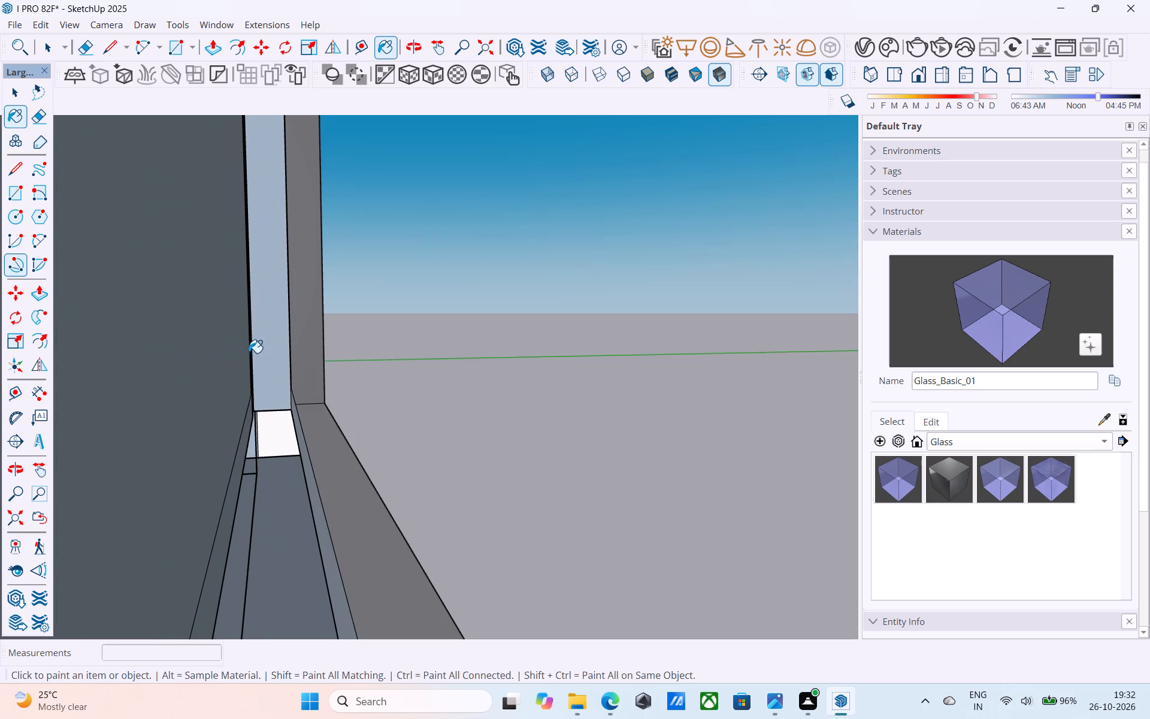
pyautogui.click(181, 373)
# Close the floor component to return to the whole five-storey building.
pyautogui.moveTo(406, 372); pyautogui.dragTo(73, 414, button='middle')
pyautogui.scroll(-15, 264, 427)
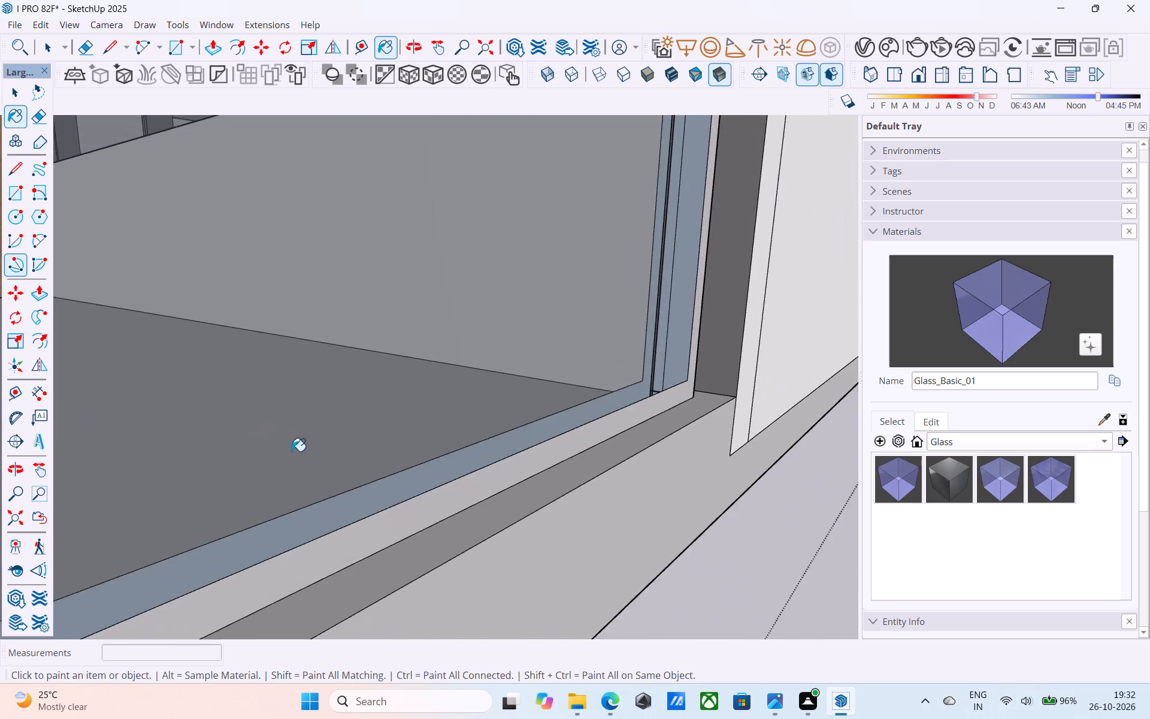
pyautogui.scroll(-20, 292, 451)
pyautogui.scroll(-3, 292, 451)
pyautogui.scroll(1, 388, 460)
pyautogui.scroll(-16, 388, 460)
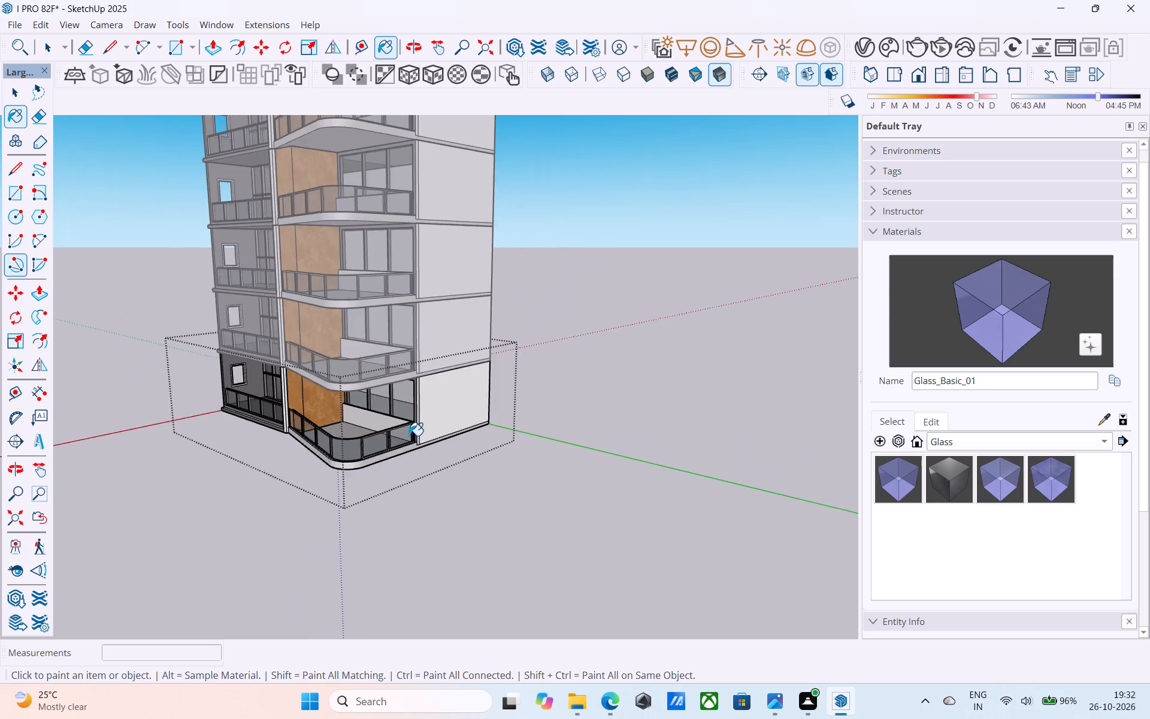
pyautogui.scroll(-11, 409, 436)
pyautogui.keyDown('shift'); pyautogui.moveTo(433, 468); pyautogui.dragTo(459, 442, button='middle'); pyautogui.keyUp('shift')
pyautogui.scroll(7, 485, 457)
pyautogui.press('space')
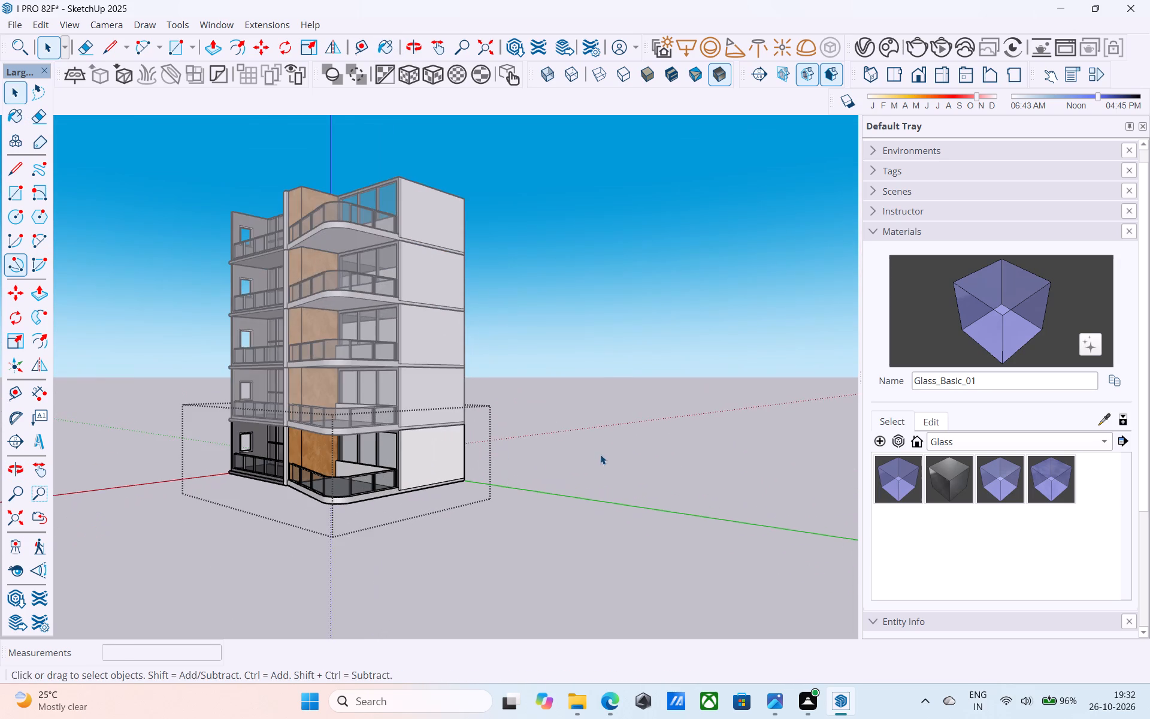
pyautogui.click(601, 454)
# Examine the lowest balcony's glazed parapet from outside, above and inside, checking the panels, curve and frame faces.
pyautogui.moveTo(347, 451); pyautogui.dragTo(541, 479, button='middle')
pyautogui.moveTo(446, 478); pyautogui.dragTo(431, 478, button='middle')
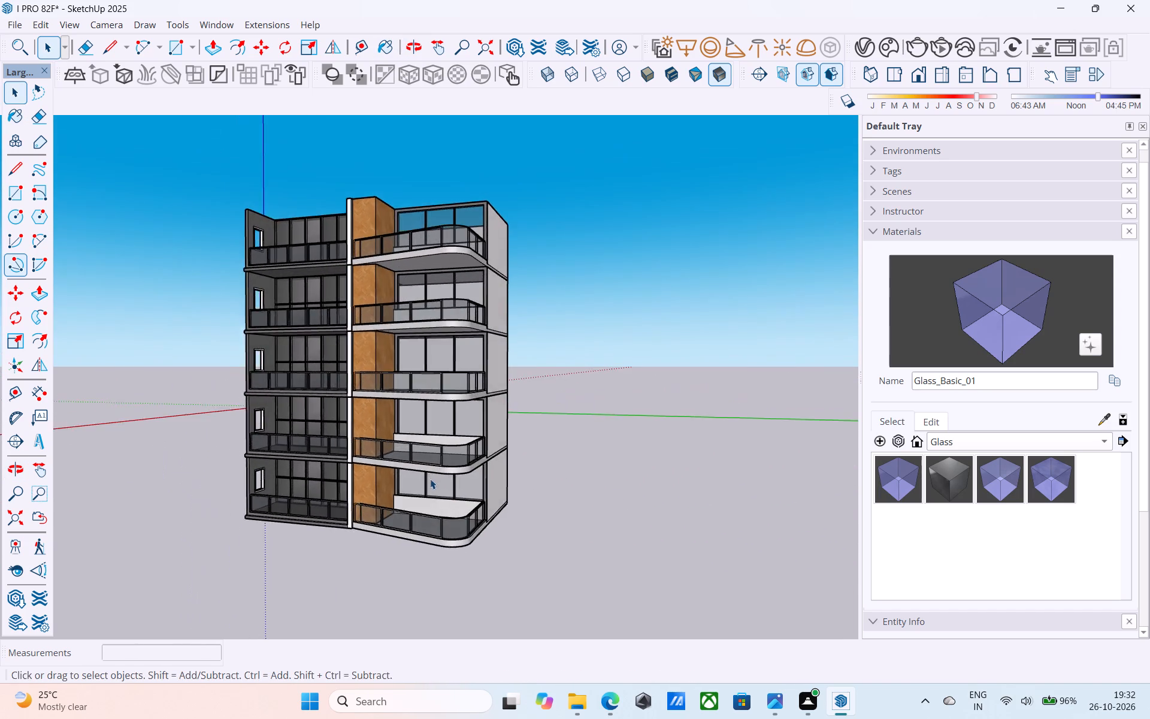
pyautogui.scroll(10, 431, 483)
pyautogui.moveTo(431, 515); pyautogui.dragTo(423, 475, button='middle')
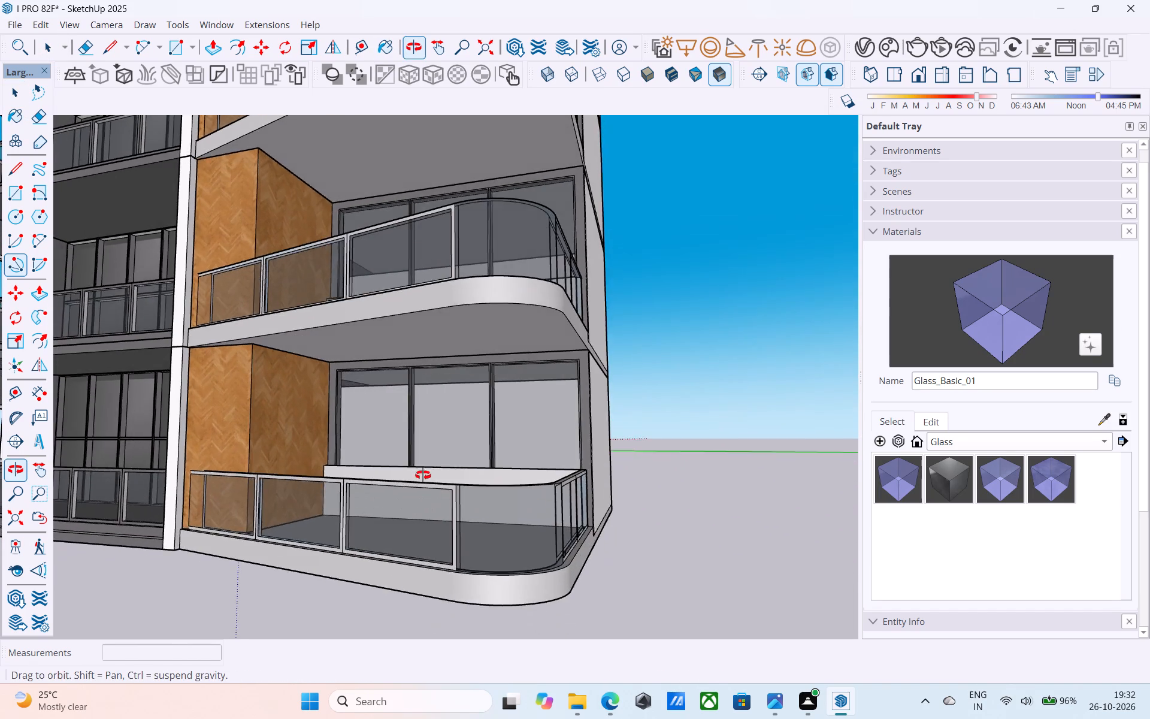
pyautogui.moveTo(423, 475); pyautogui.dragTo(423, 475, button='middle')
pyautogui.scroll(12, 454, 510)
pyautogui.moveTo(519, 522); pyautogui.dragTo(285, 514, button='middle')
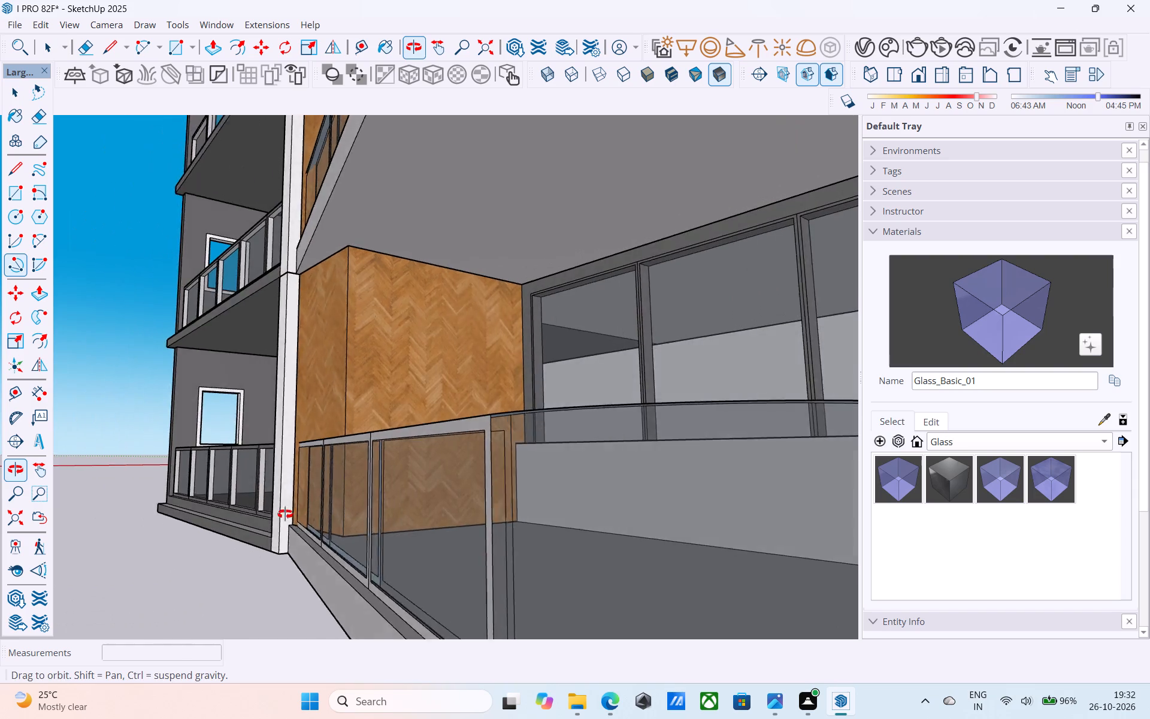
pyautogui.moveTo(285, 514); pyautogui.dragTo(271, 514, button='middle')
pyautogui.scroll(4, 537, 494)
pyautogui.moveTo(538, 494); pyautogui.dragTo(265, 636, button='middle')
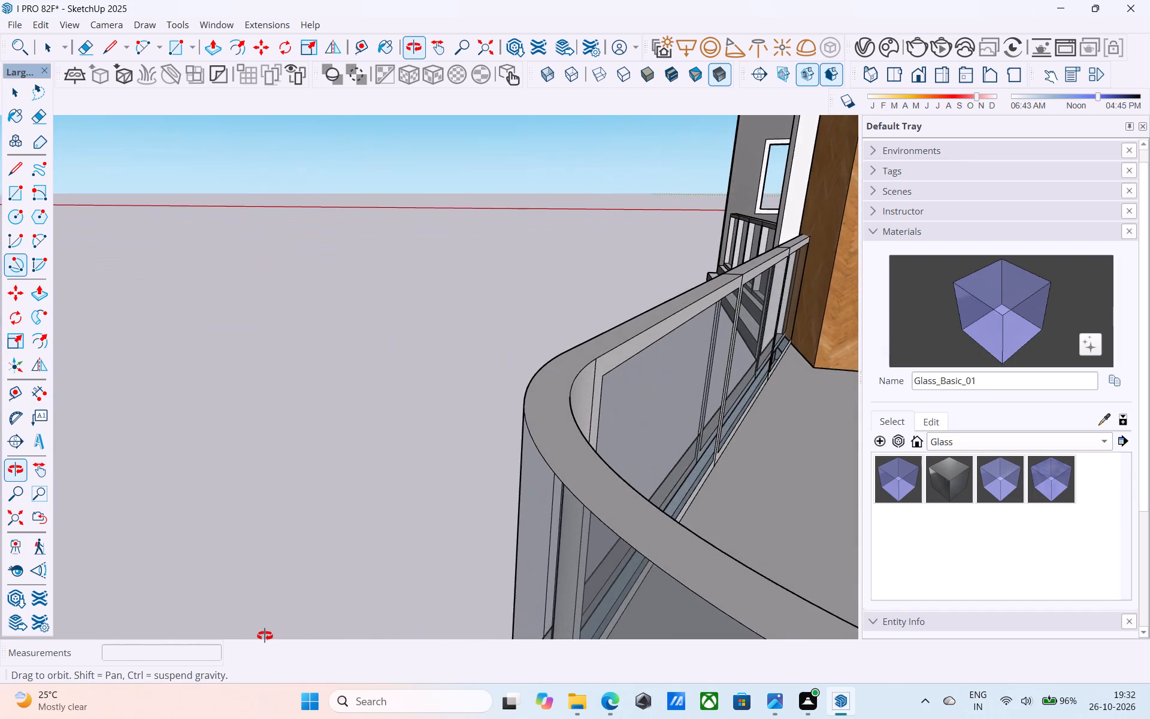
pyautogui.moveTo(265, 636); pyautogui.dragTo(809, 490, button='middle')
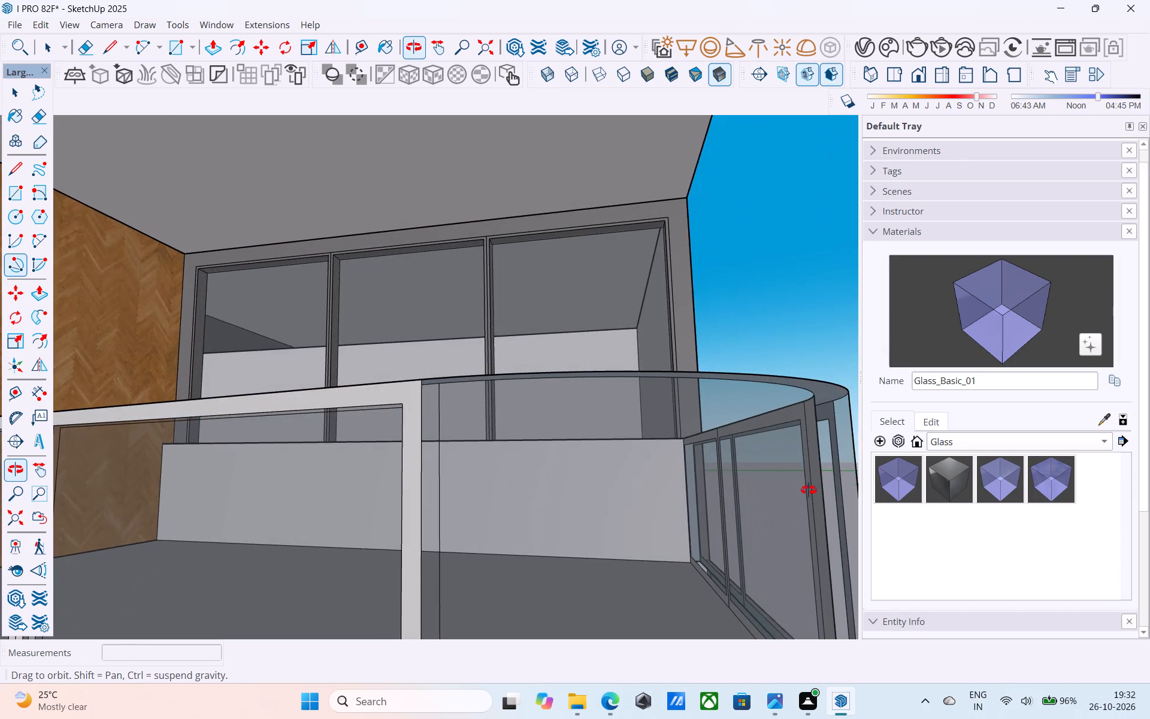
pyautogui.moveTo(809, 490); pyautogui.dragTo(550, 540, button='middle')
pyautogui.scroll(1, 682, 506)
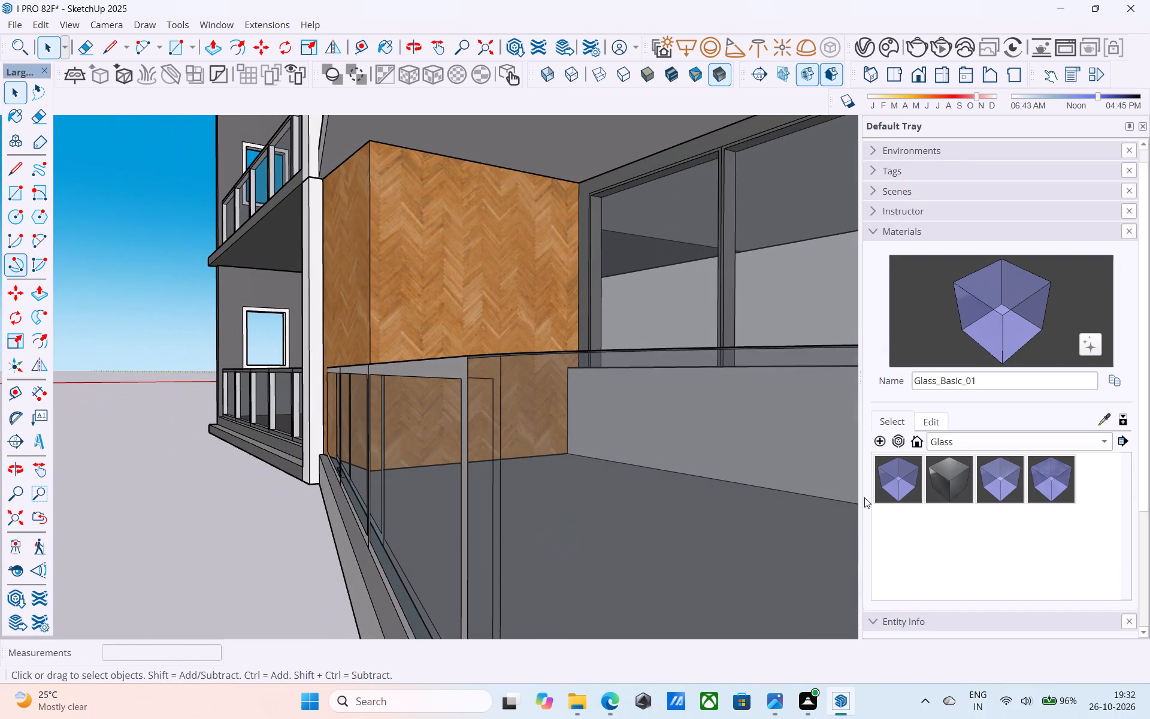
# Pick the Default material from the In Model materials and try to paint the long-side parapet frame's concealed back face.
pyautogui.click(943, 442)
pyautogui.click(963, 370)
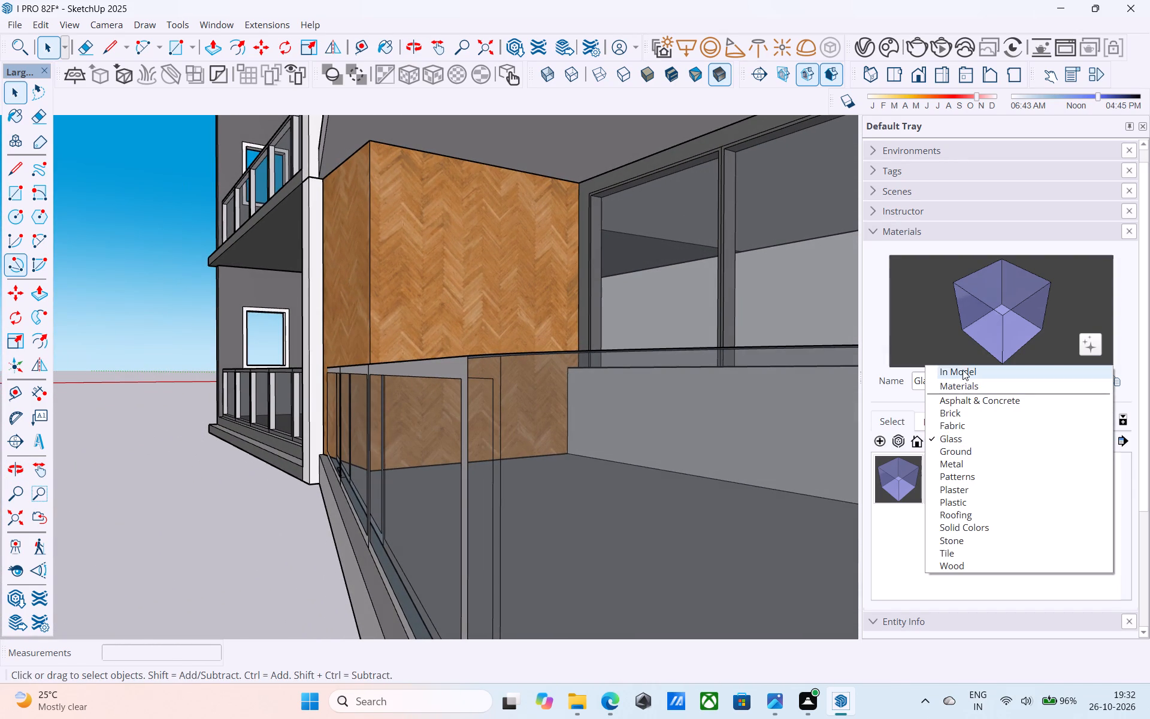
pyautogui.click(886, 484)
pyautogui.scroll(16, 505, 449)
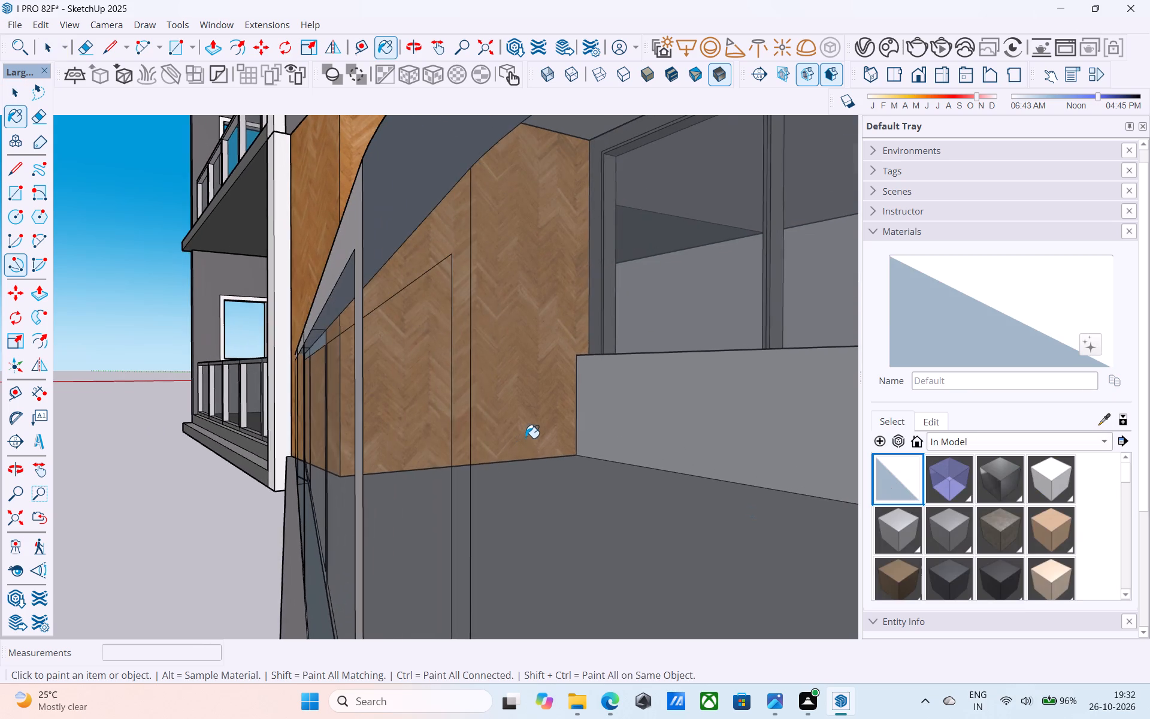
pyautogui.moveTo(523, 442); pyautogui.dragTo(261, 427, button='middle')
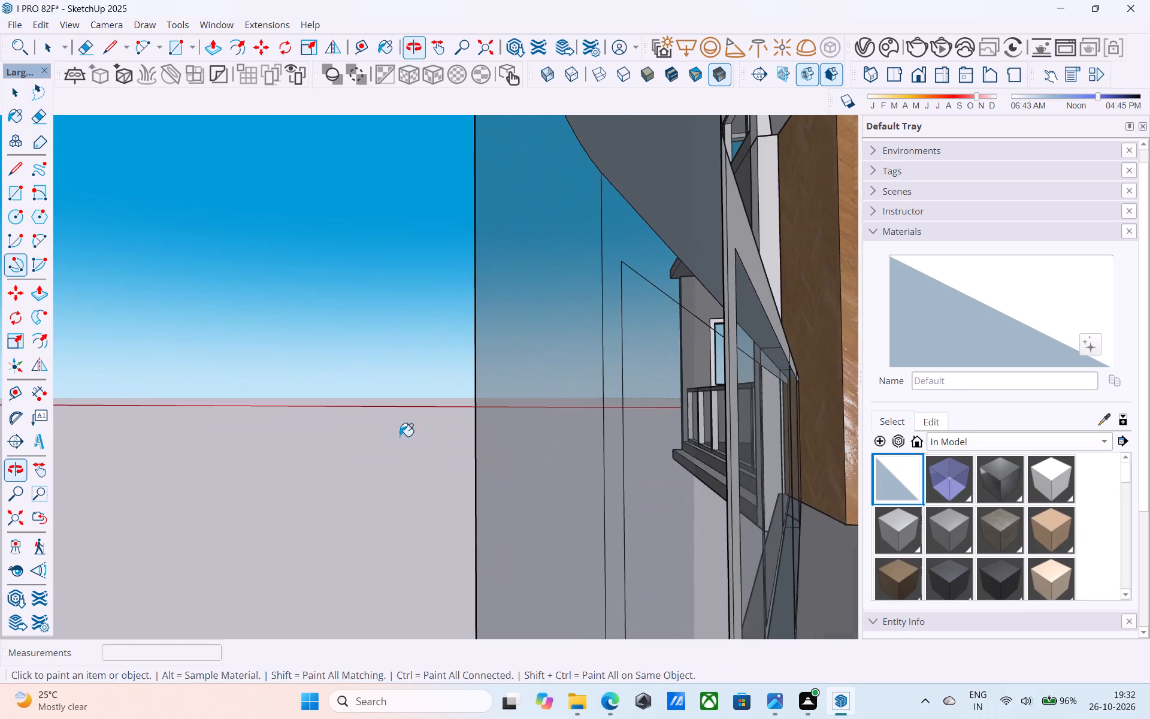
pyautogui.moveTo(665, 418); pyautogui.dragTo(696, 408, button='middle')
pyautogui.keyDown('shift'); pyautogui.moveTo(709, 404); pyautogui.dragTo(656, 428, button='middle'); pyautogui.keyUp('shift')
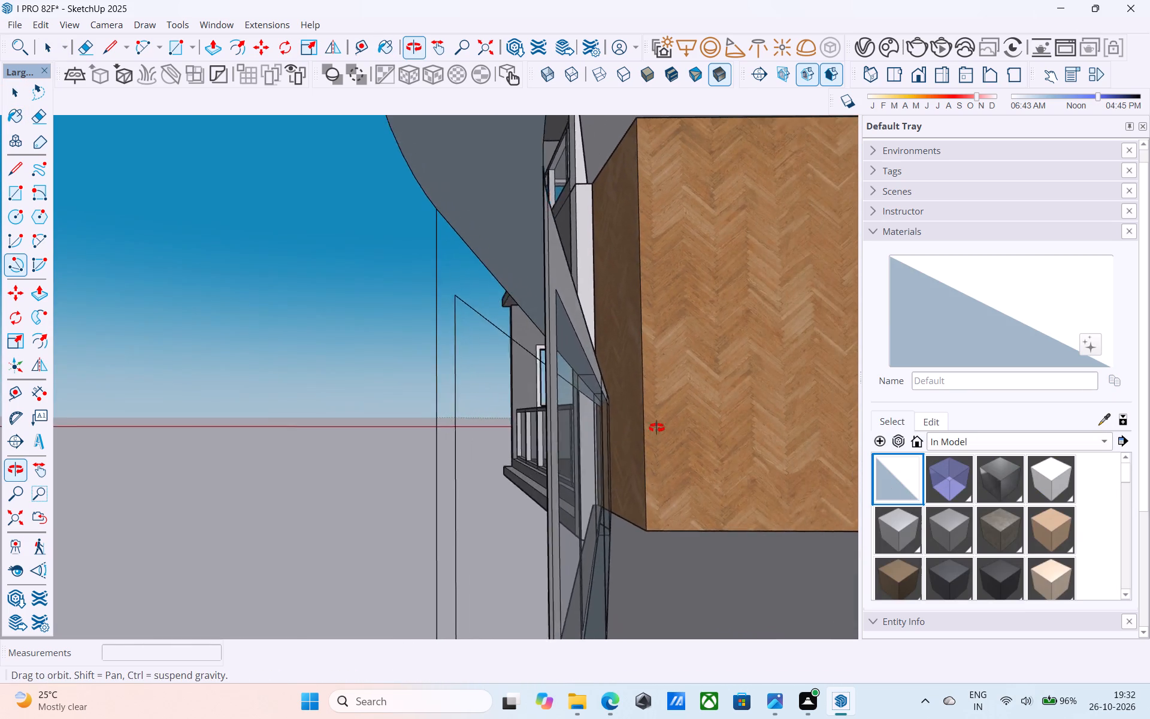
pyautogui.keyDown('shift'); pyautogui.moveTo(656, 428); pyautogui.dragTo(661, 426, button='middle'); pyautogui.keyUp('shift')
pyautogui.scroll(9, 607, 425)
pyautogui.moveTo(502, 443); pyautogui.dragTo(529, 440, button='middle')
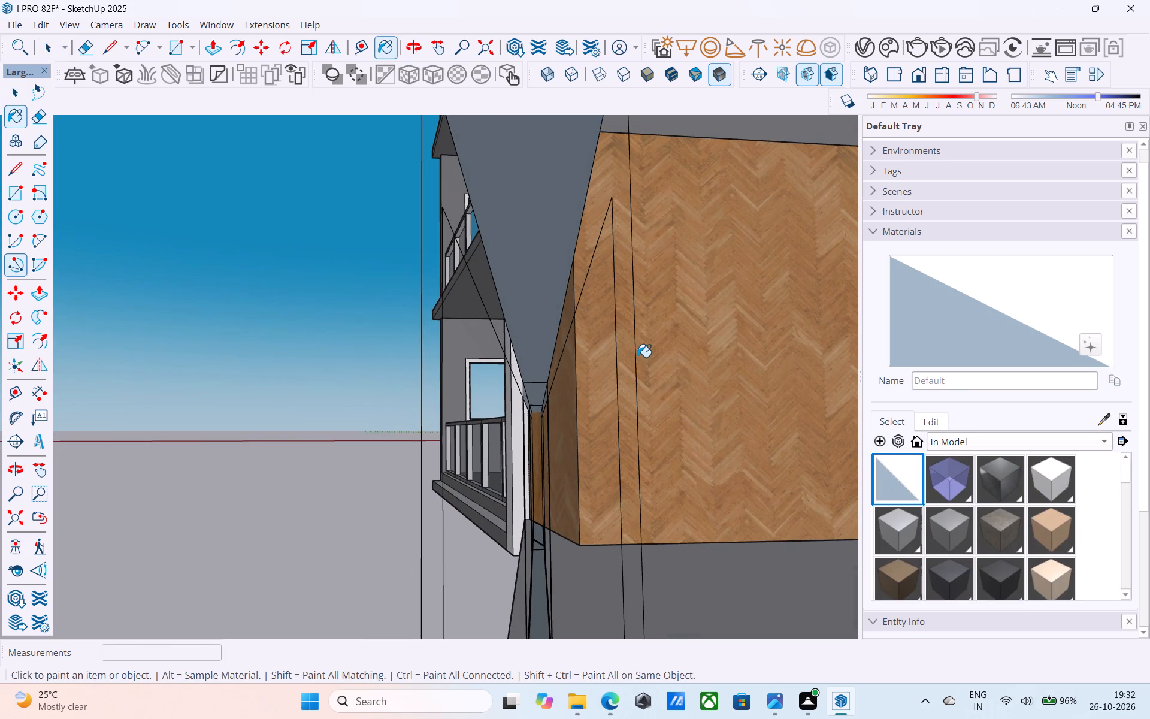
pyautogui.click(624, 352)
pyautogui.click(625, 353)
pyautogui.scroll(4, 625, 354)
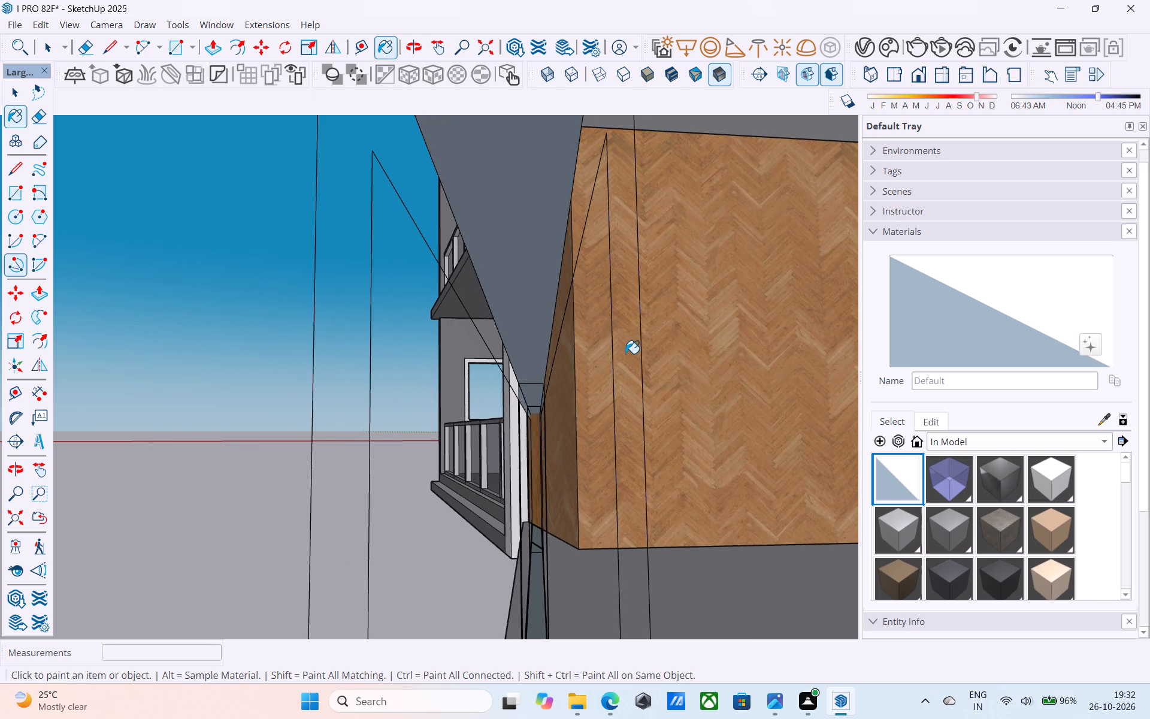
# Inside the floor component, paint the concealed back face of the frame around the long-side panel beside the curve with Default.
pyautogui.press('space')
pyautogui.click(625, 354)
pyautogui.doubleClick(628, 354)
pyautogui.click(630, 355)
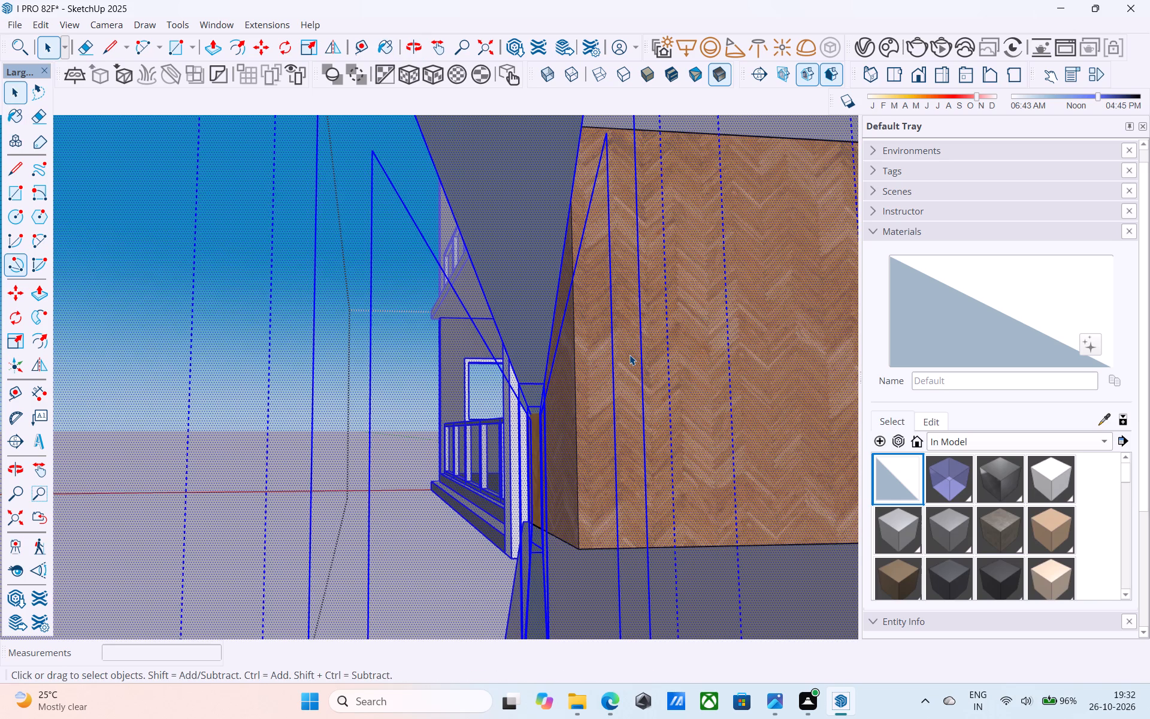
pyautogui.doubleClick(630, 355)
pyautogui.click(632, 358)
pyautogui.click(644, 395)
pyautogui.click(650, 397)
pyautogui.click(638, 385)
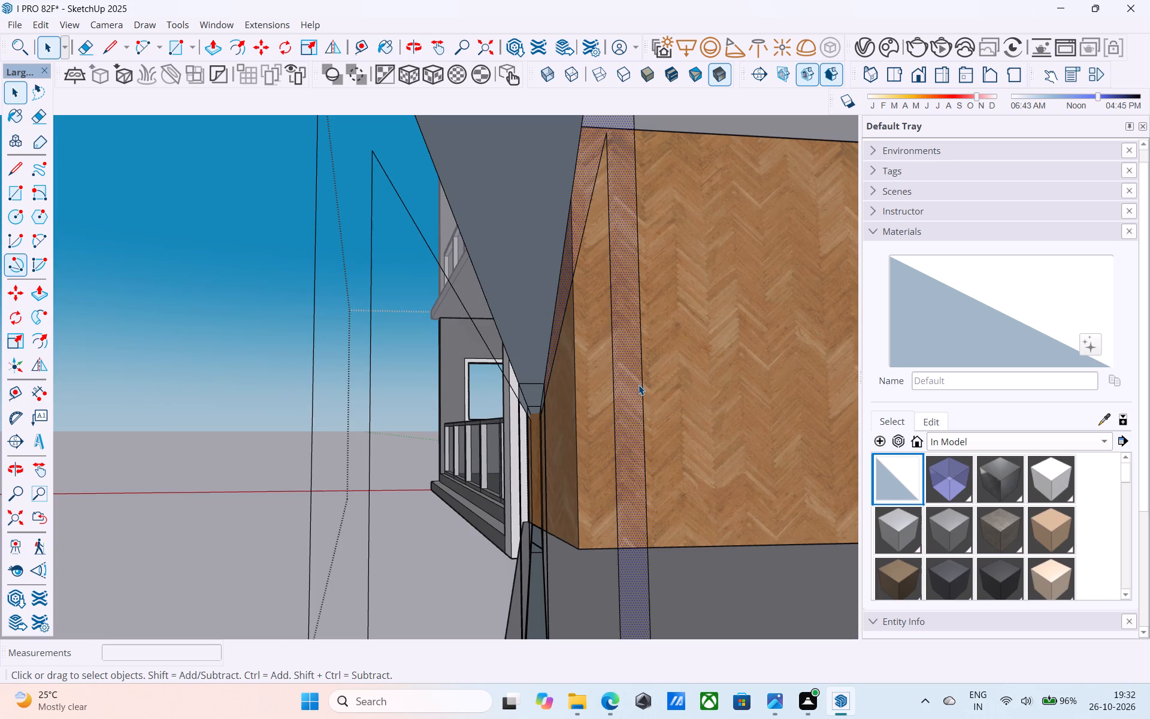
pyautogui.click(894, 484)
pyautogui.click(637, 443)
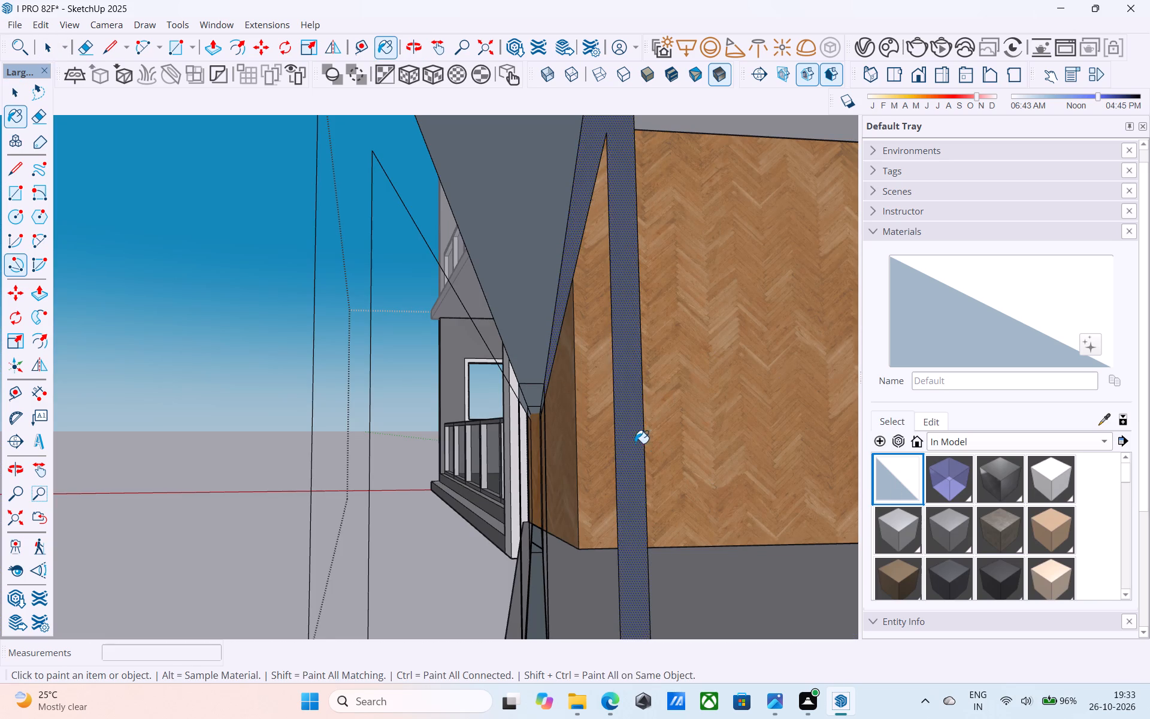
pyautogui.moveTo(630, 446); pyautogui.dragTo(829, 469, button='middle')
pyautogui.scroll(-9, 677, 460)
pyautogui.scroll(1, 644, 461)
pyautogui.scroll(-16, 644, 461)
pyautogui.press('space')
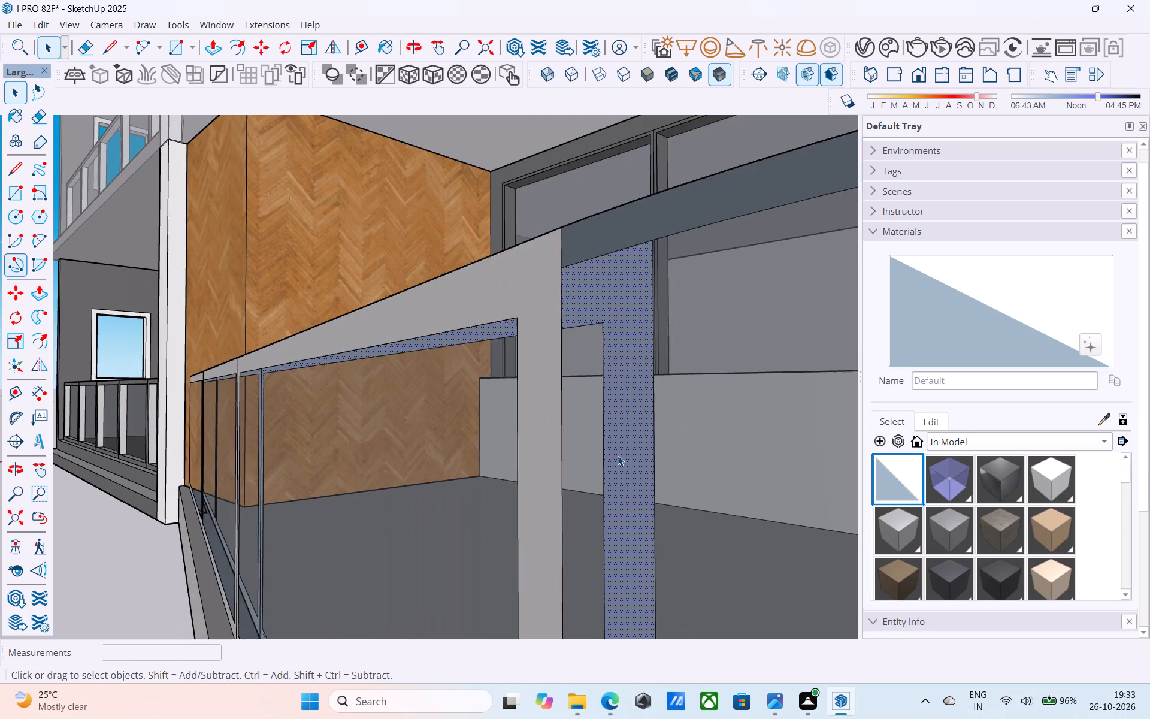
# Examine the balcony parapet's frame and glazing around the curve and along both sides, and close the floor component.
pyautogui.scroll(-20, 618, 455)
pyautogui.scroll(-3, 618, 455)
pyautogui.scroll(2, 401, 463)
pyautogui.scroll(-9, 401, 463)
pyautogui.moveTo(439, 479); pyautogui.dragTo(443, 481, button='middle')
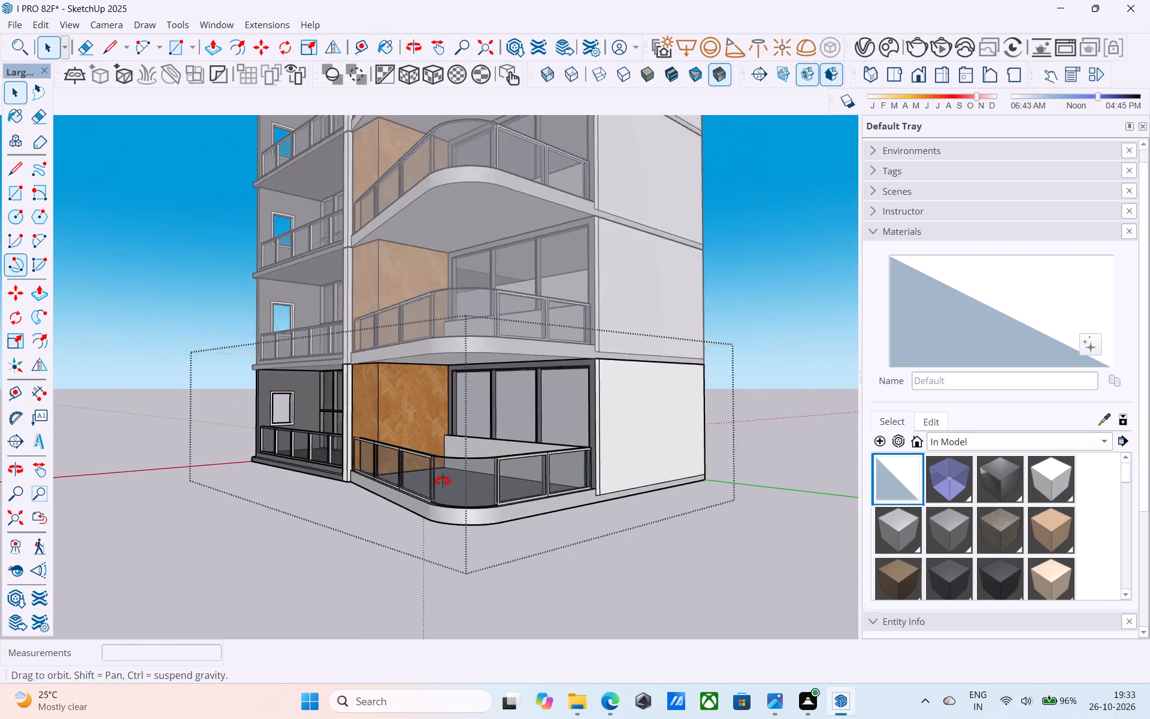
pyautogui.moveTo(443, 481); pyautogui.dragTo(644, 513, button='middle')
pyautogui.scroll(20, 644, 512)
pyautogui.scroll(12, 644, 512)
pyautogui.middleClick(644, 512)
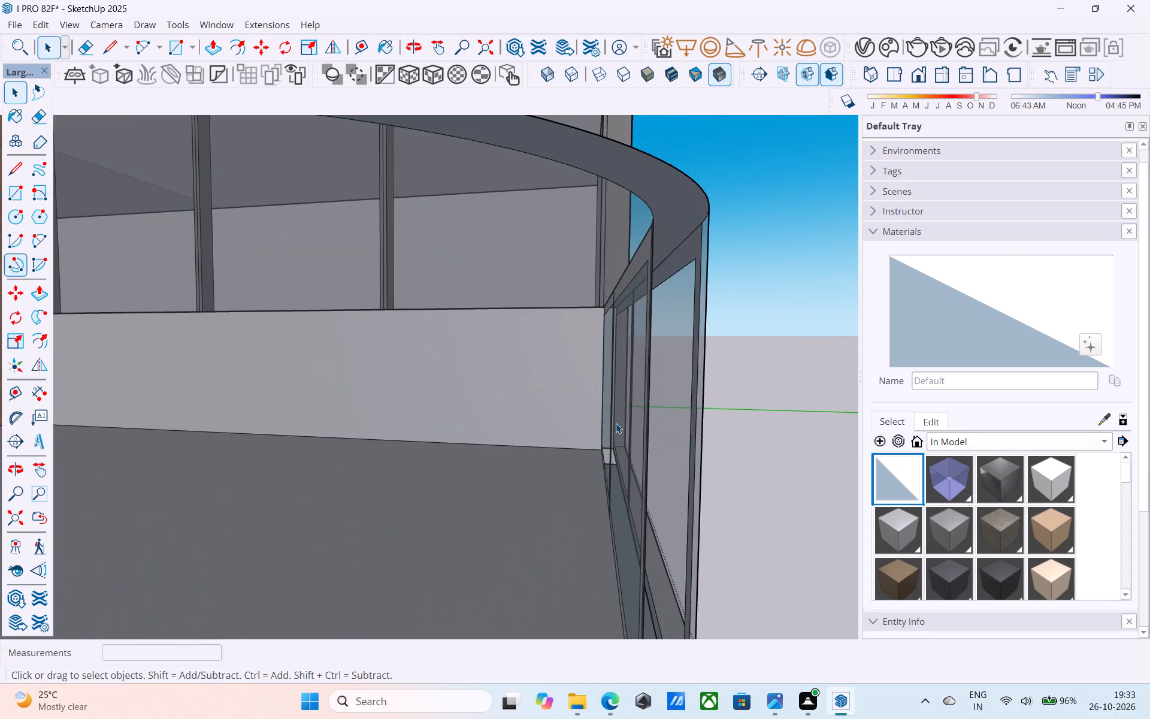
pyautogui.moveTo(607, 437); pyautogui.dragTo(431, 442, button='middle')
pyautogui.scroll(-5, 427, 439)
pyautogui.scroll(-14, 560, 435)
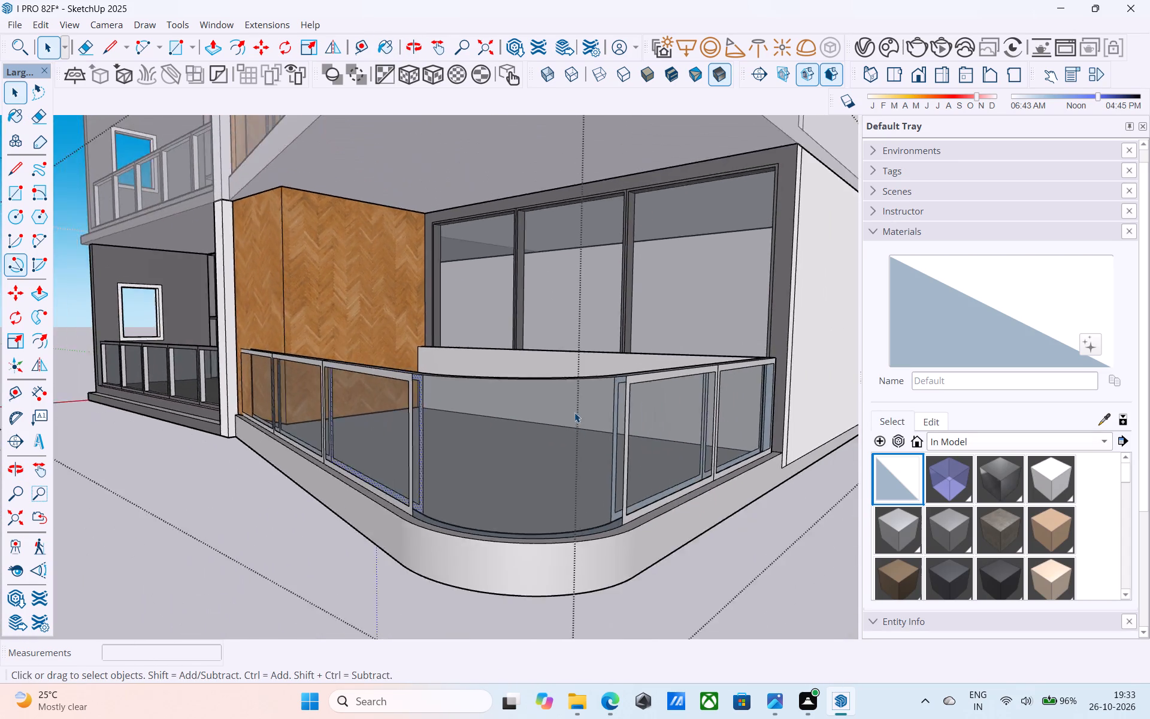
pyautogui.scroll(-2, 574, 412)
pyautogui.moveTo(580, 440); pyautogui.dragTo(736, 482, button='middle')
pyautogui.click(734, 478)
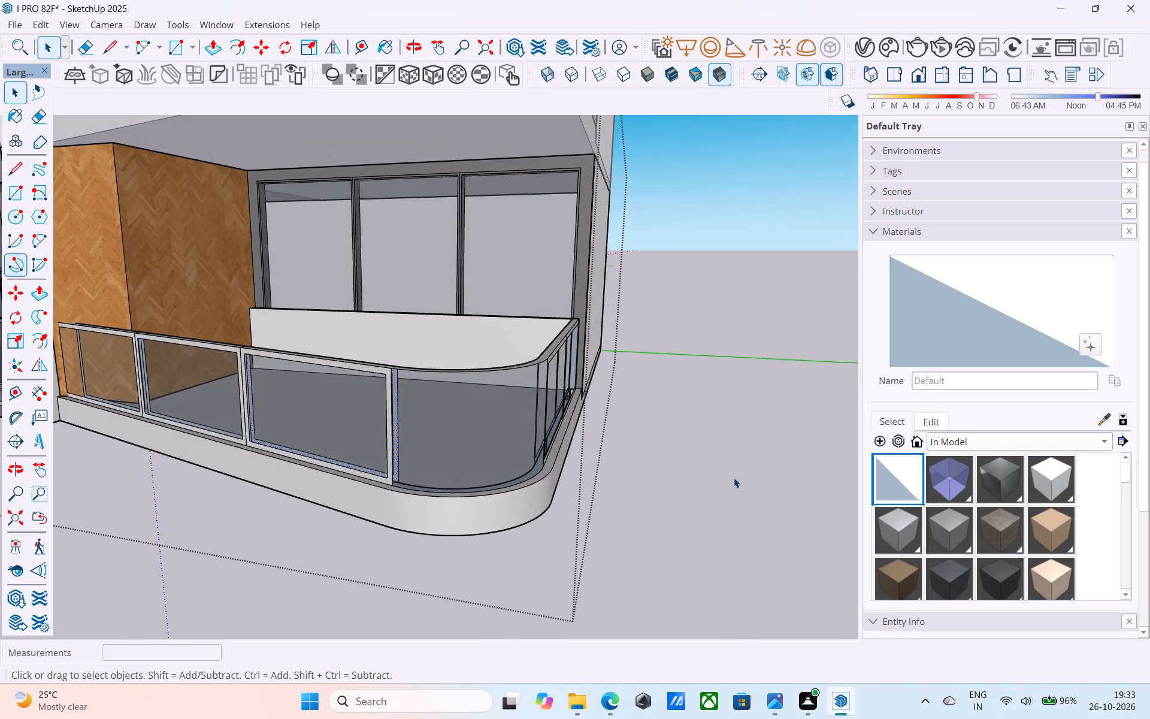
# Save the model with the whole building in view.
pyautogui.scroll(-20, 731, 471)
pyautogui.moveTo(731, 458); pyautogui.dragTo(701, 418, button='middle')
pyautogui.scroll(5, 657, 310)
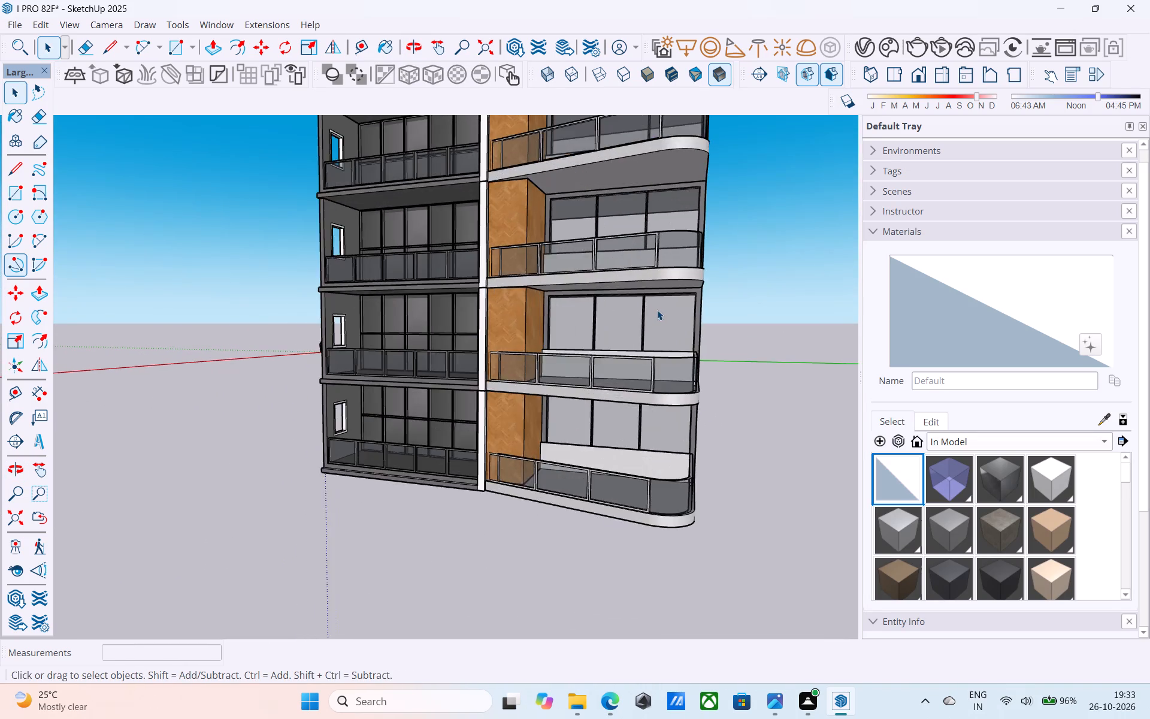
pyautogui.scroll(-4, 657, 310)
pyautogui.moveTo(657, 310); pyautogui.dragTo(576, 467, button='middle')
pyautogui.middleClick(576, 467)
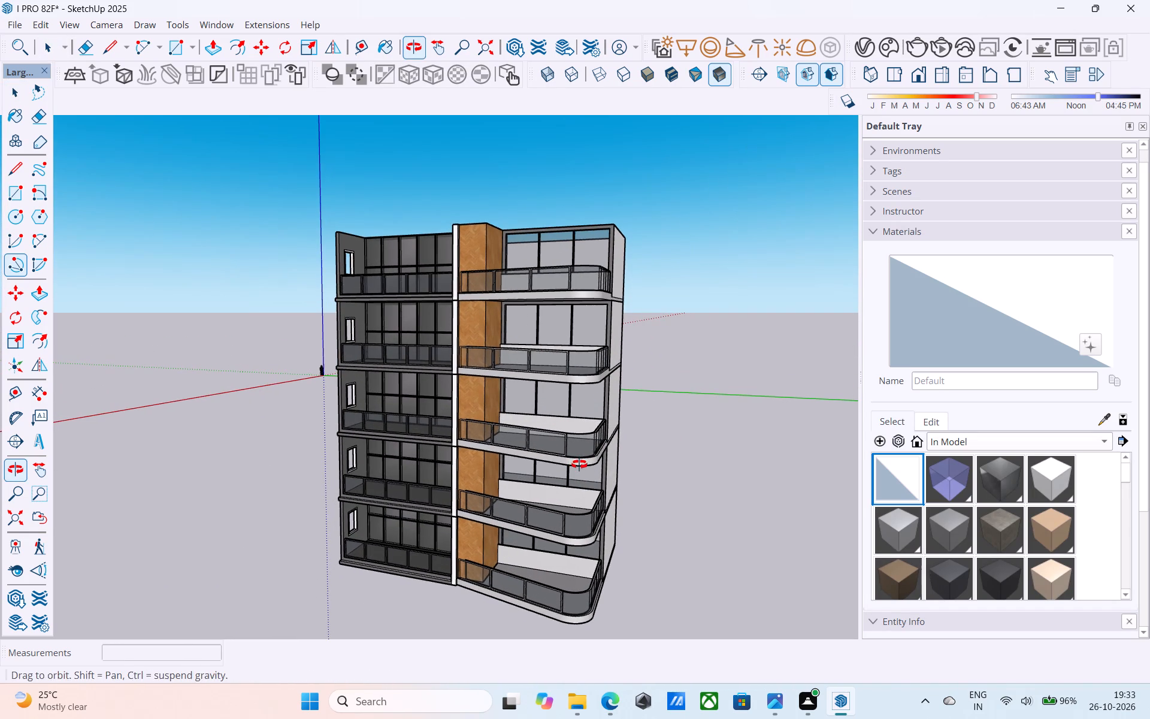
pyautogui.hotkey('ctrl', 's')
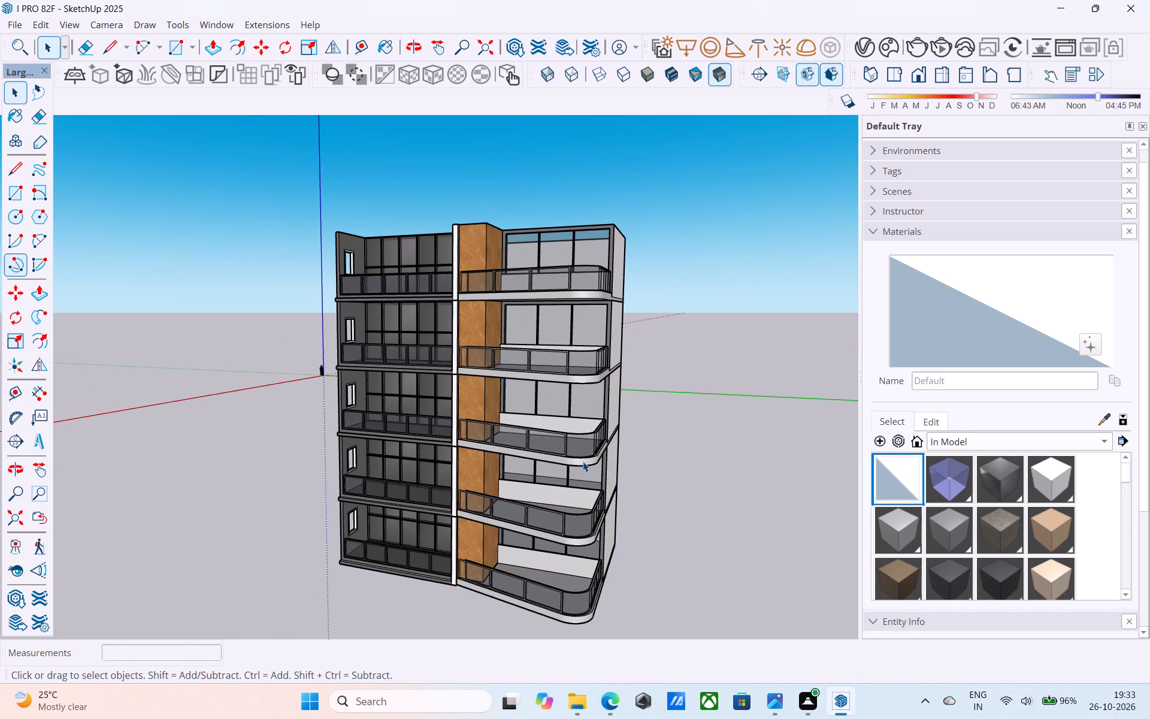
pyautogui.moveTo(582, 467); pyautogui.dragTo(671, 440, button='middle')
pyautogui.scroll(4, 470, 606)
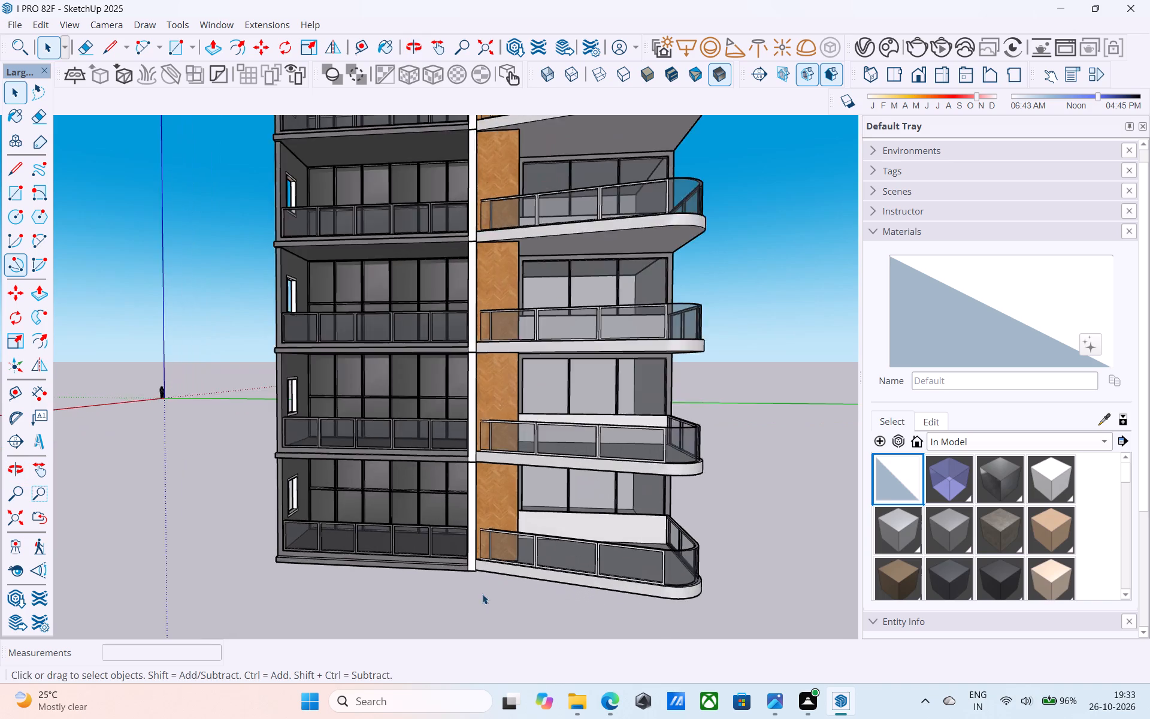
# Open the lowest floor component for editing at the balcony ledge outside the long-side parapet frame, near the wood-clad wall.
pyautogui.scroll(10, 482, 594)
pyautogui.doubleClick(514, 578)
pyautogui.moveTo(510, 580); pyautogui.dragTo(491, 585, button='middle')
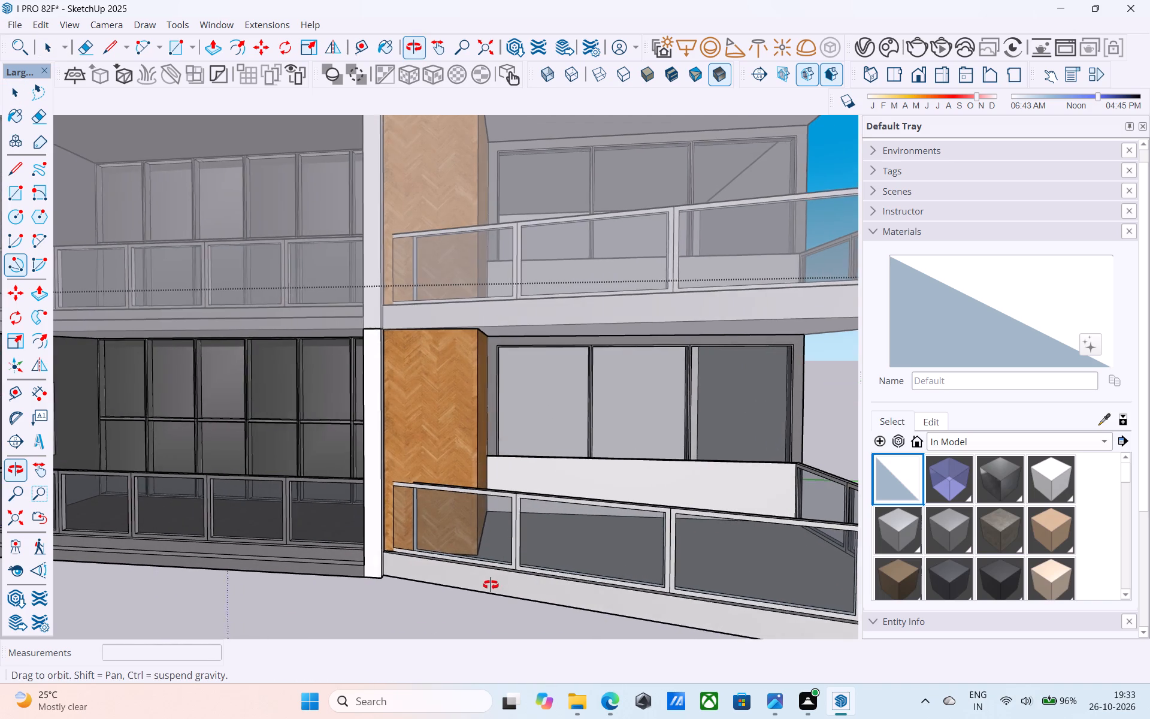
pyautogui.moveTo(491, 585); pyautogui.dragTo(424, 586, button='middle')
pyautogui.scroll(7, 421, 591)
pyautogui.moveTo(564, 542); pyautogui.dragTo(456, 579, button='middle')
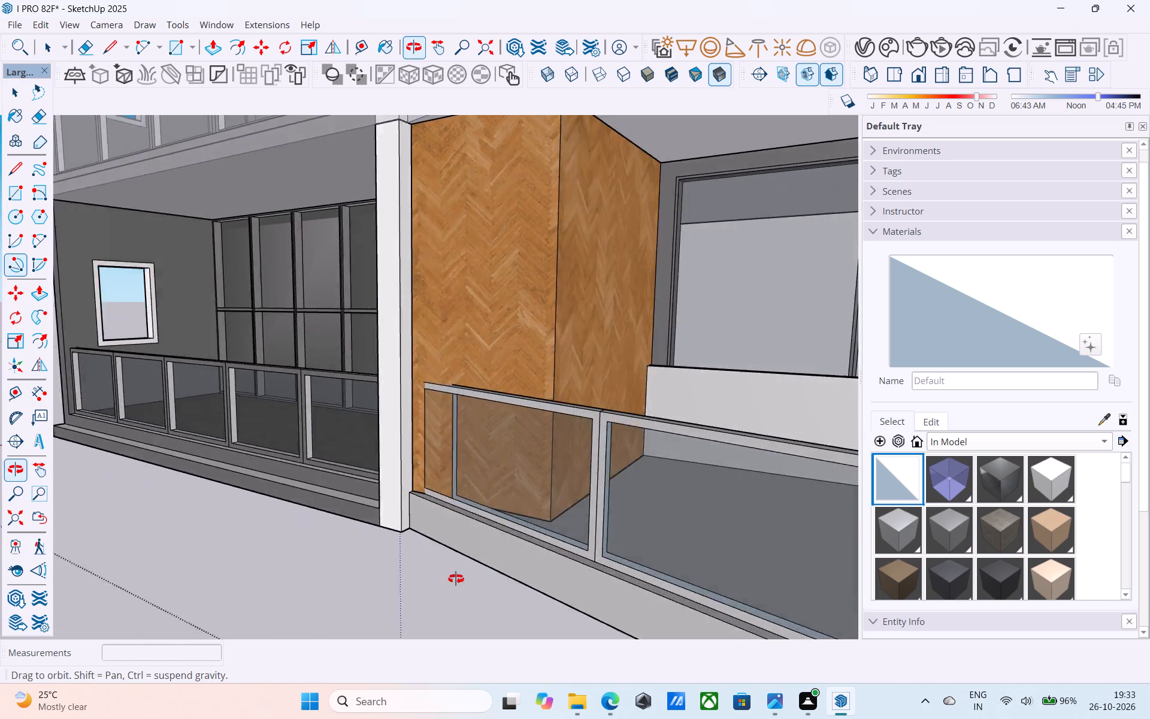
pyautogui.moveTo(456, 579); pyautogui.dragTo(295, 621, button='middle')
pyautogui.scroll(-12, 528, 564)
pyautogui.moveTo(538, 541); pyautogui.dragTo(590, 502, button='middle')
pyautogui.scroll(20, 590, 502)
pyautogui.scroll(4, 590, 502)
pyautogui.moveTo(582, 569); pyautogui.dragTo(532, 624, button='middle')
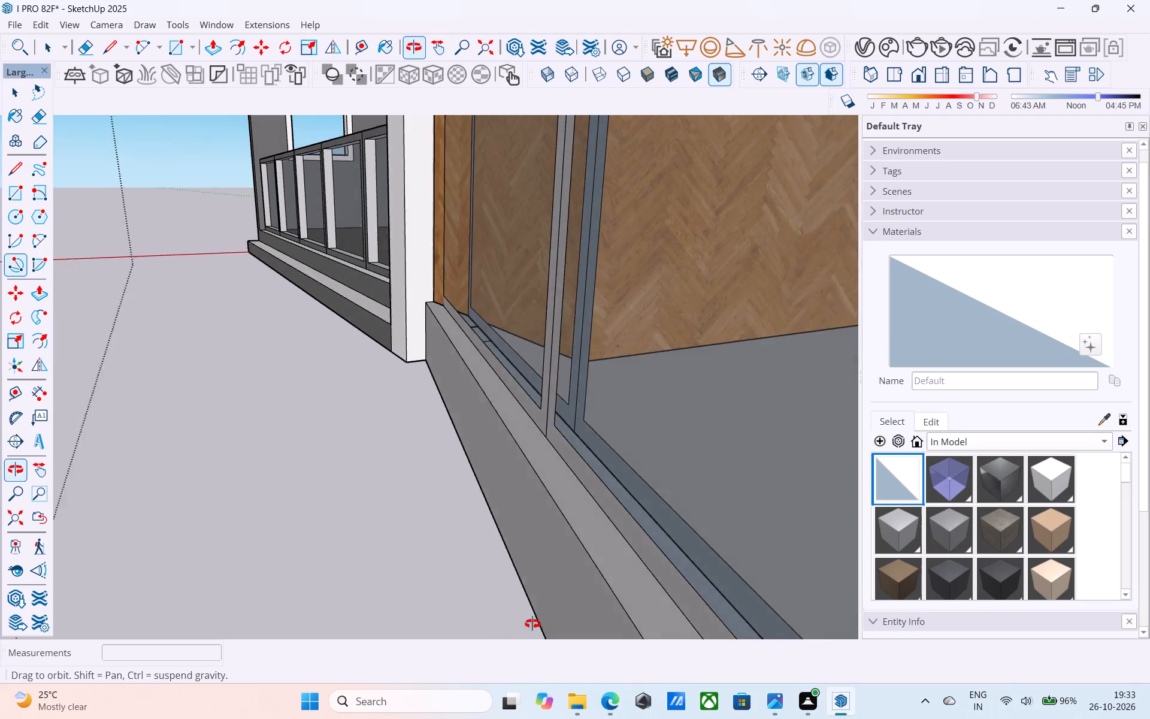
pyautogui.moveTo(532, 624); pyautogui.dragTo(510, 649, button='middle')
pyautogui.moveTo(604, 579); pyautogui.dragTo(631, 579, button='middle')
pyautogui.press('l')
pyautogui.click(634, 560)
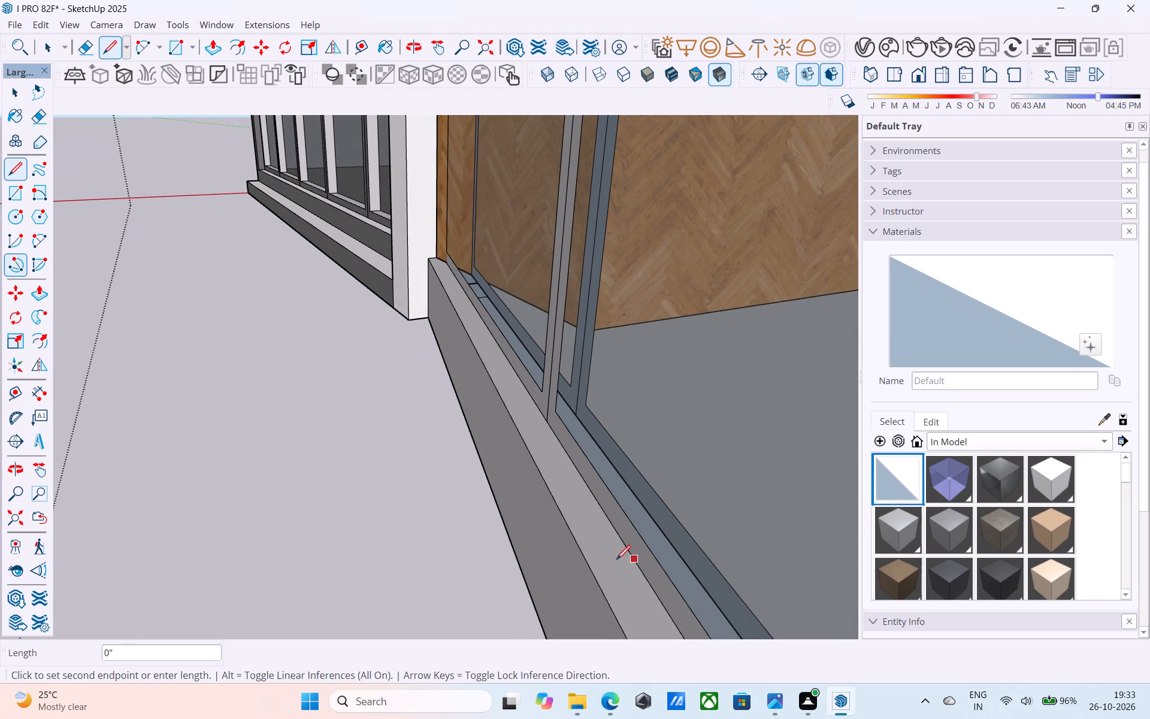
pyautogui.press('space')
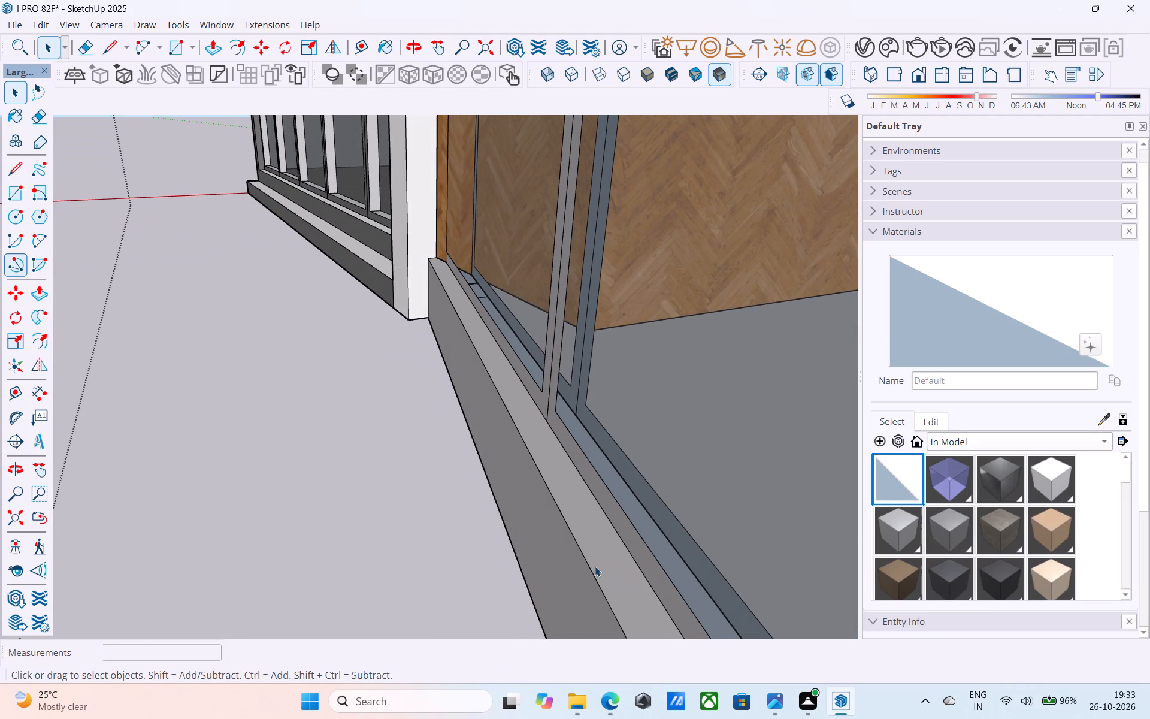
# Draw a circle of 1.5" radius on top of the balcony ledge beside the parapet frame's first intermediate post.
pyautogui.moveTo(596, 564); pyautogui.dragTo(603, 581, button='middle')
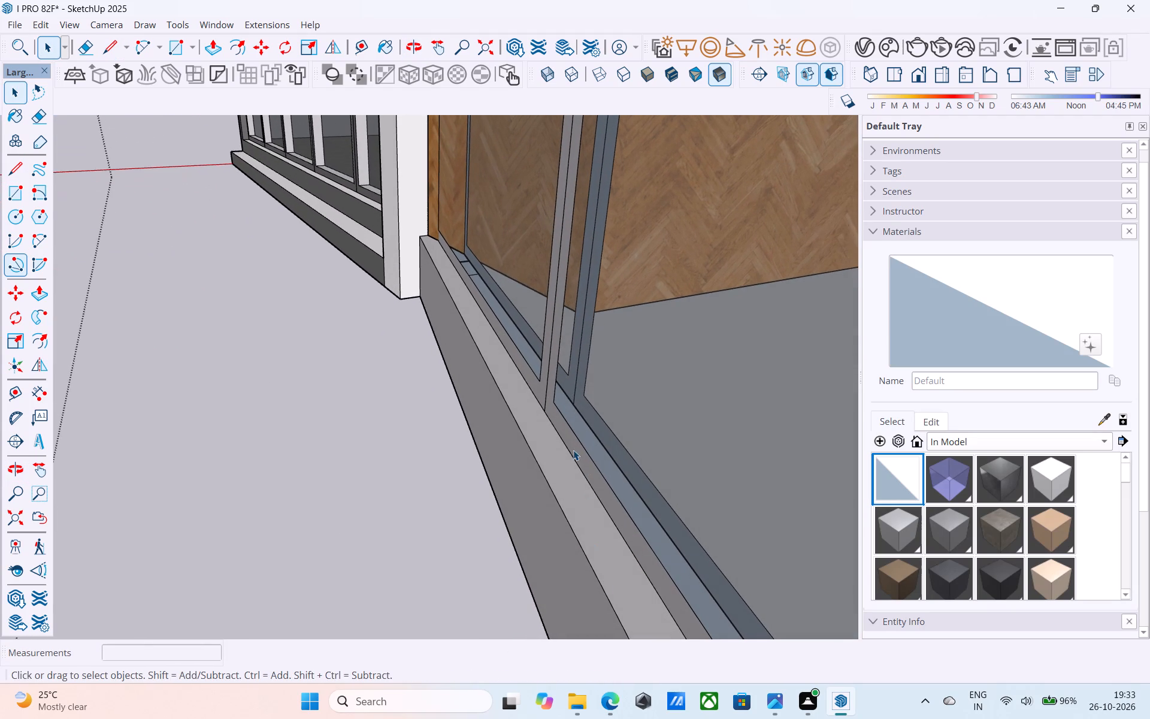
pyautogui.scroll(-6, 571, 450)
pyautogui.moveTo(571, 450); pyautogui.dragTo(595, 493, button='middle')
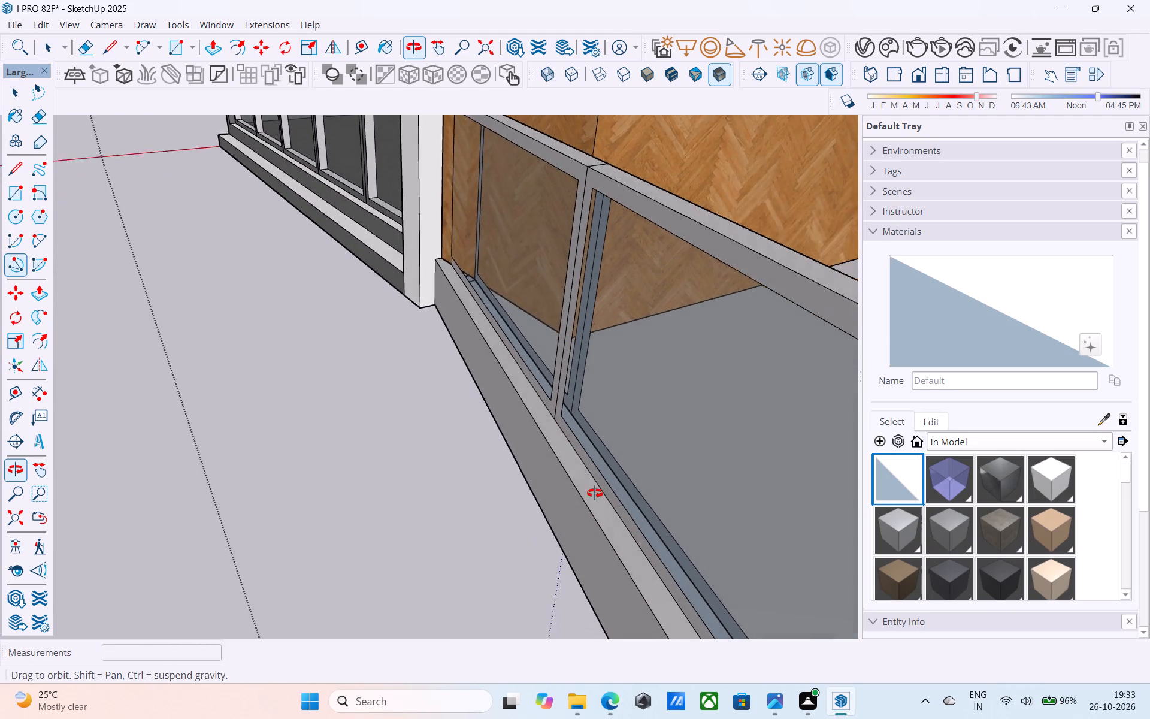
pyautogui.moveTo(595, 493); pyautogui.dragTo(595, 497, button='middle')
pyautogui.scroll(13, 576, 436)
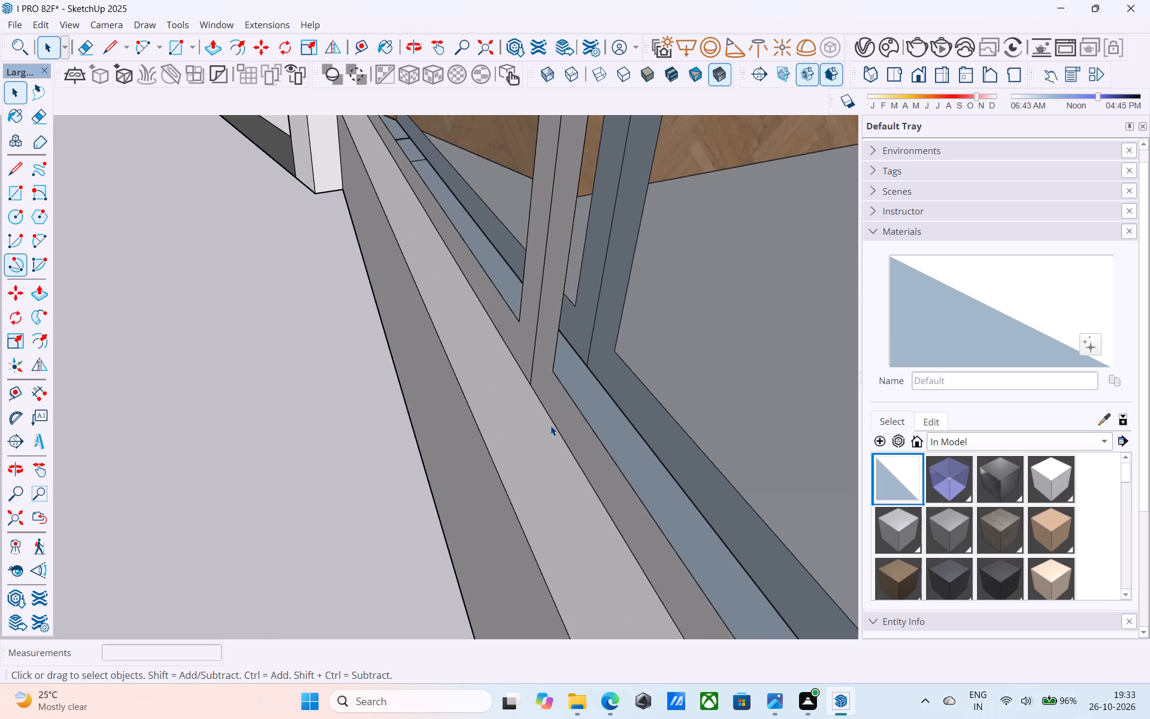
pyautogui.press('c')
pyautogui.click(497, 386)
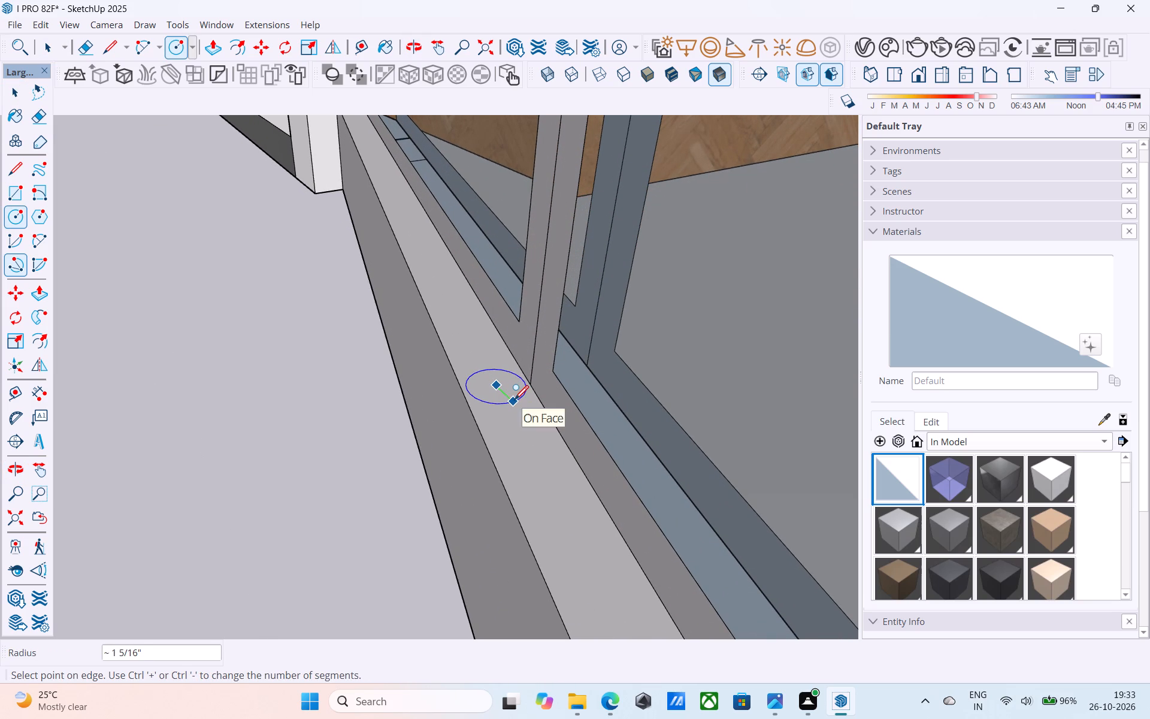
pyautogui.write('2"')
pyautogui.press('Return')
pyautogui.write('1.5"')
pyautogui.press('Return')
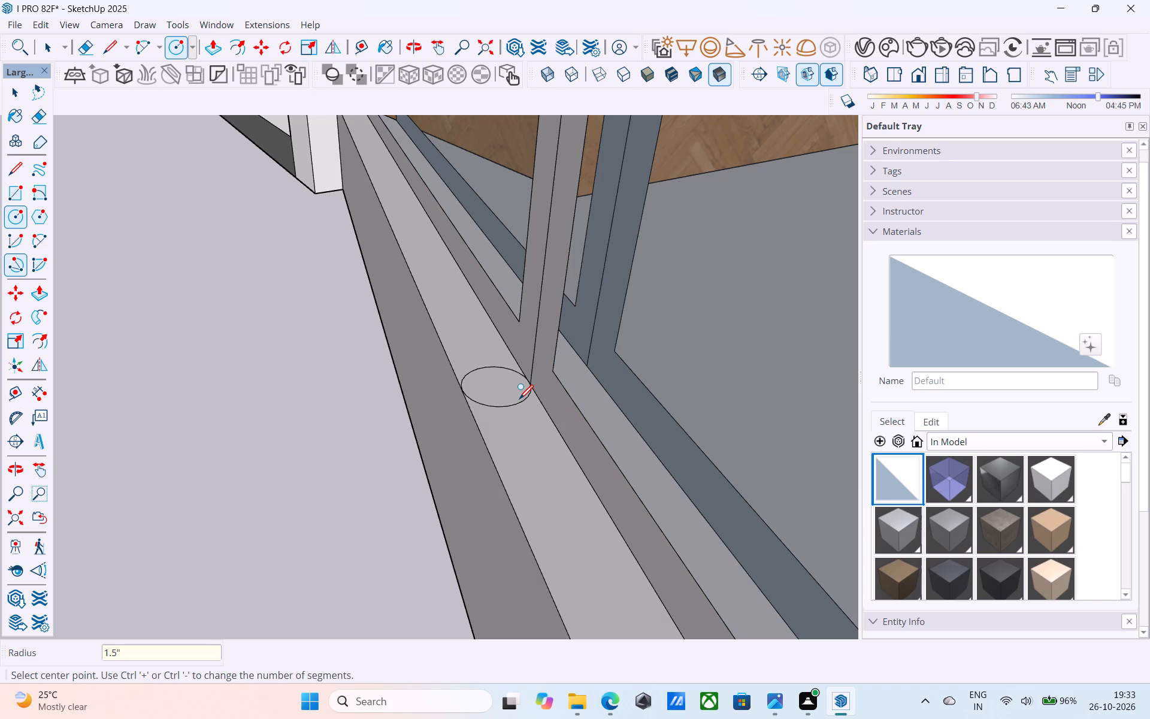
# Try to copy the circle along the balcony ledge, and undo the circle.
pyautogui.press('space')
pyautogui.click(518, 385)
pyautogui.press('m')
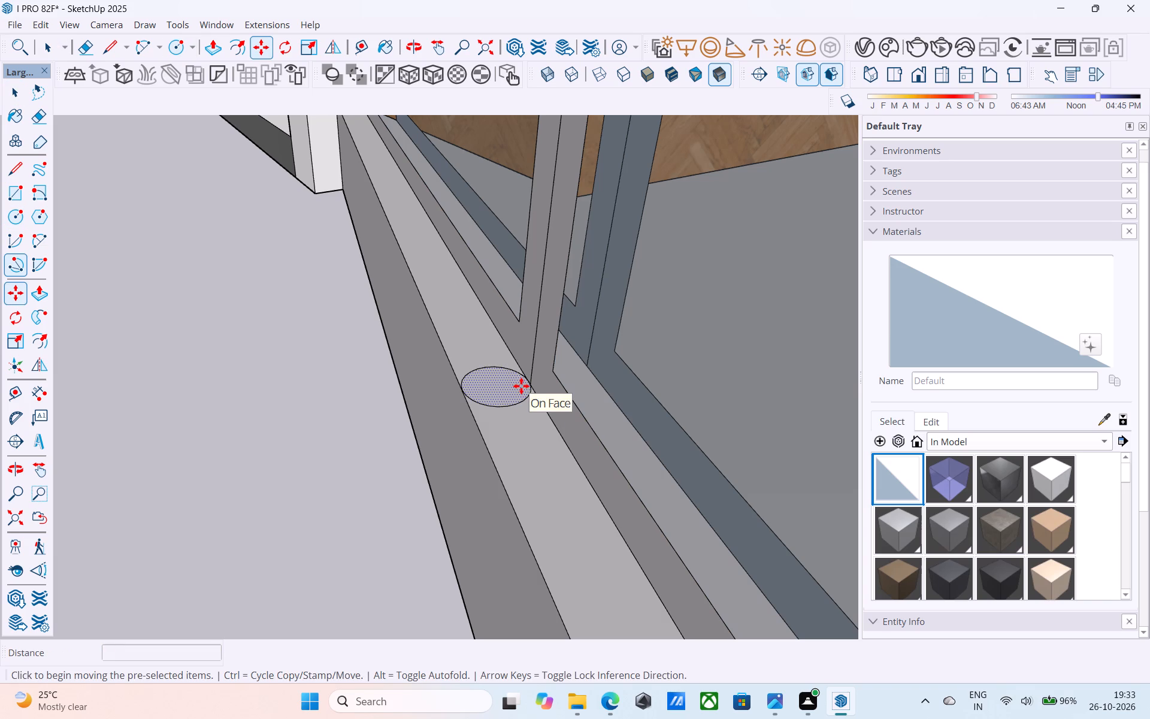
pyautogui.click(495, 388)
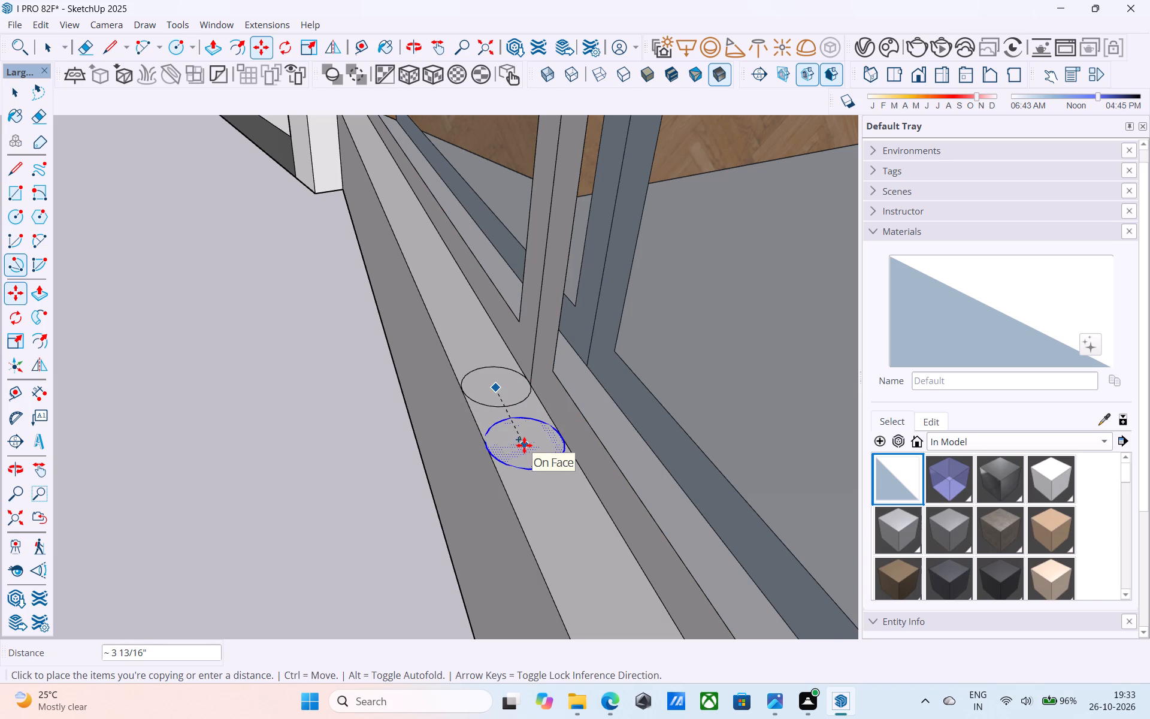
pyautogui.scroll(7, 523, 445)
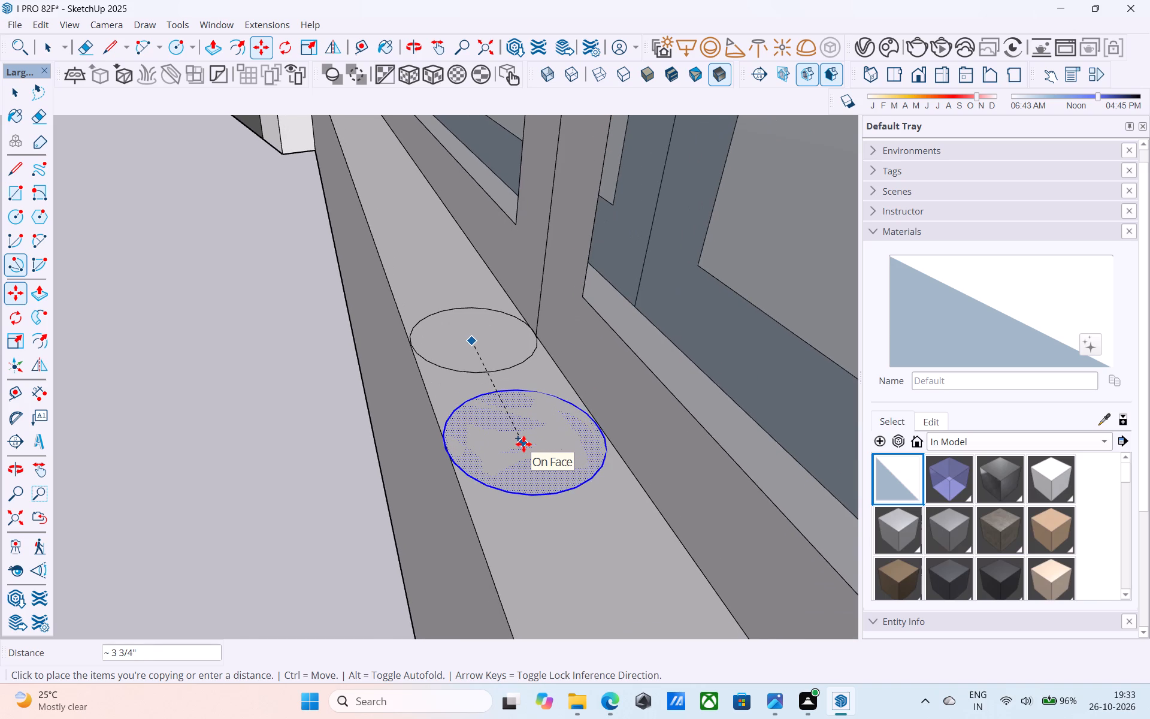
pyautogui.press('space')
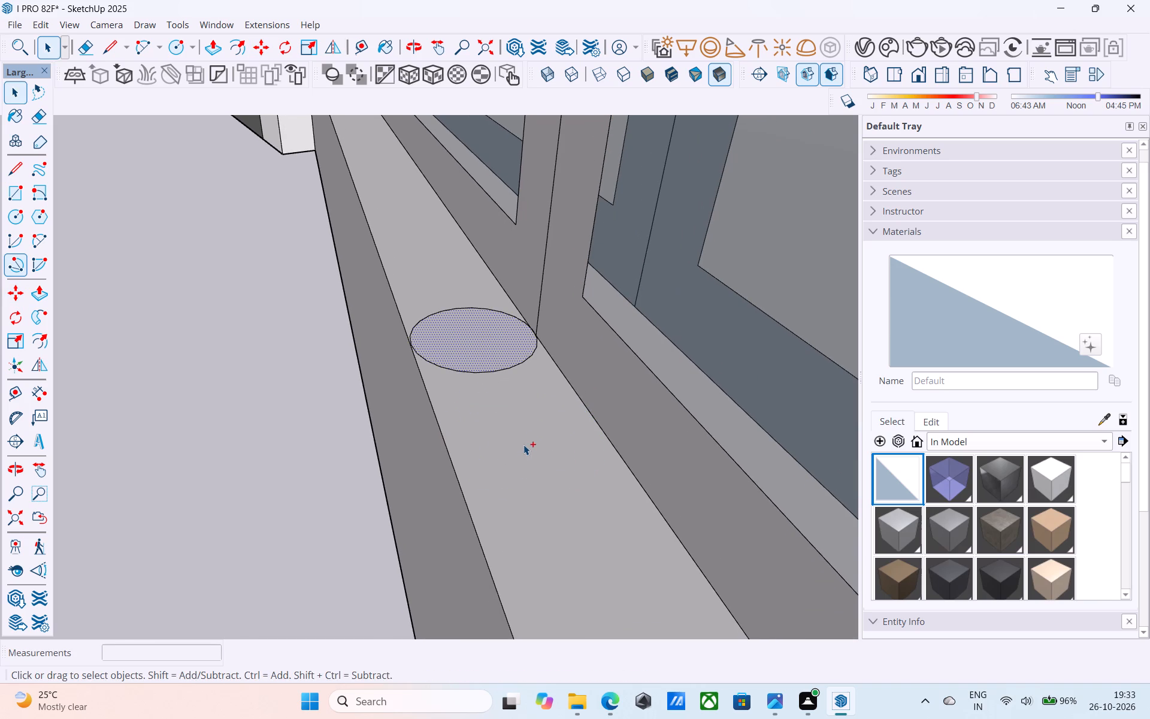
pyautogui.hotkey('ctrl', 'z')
# Draw a 100-sided circle of 1.4" radius on top of the balcony ledge beside the first intermediate parapet post.
pyautogui.press('c')
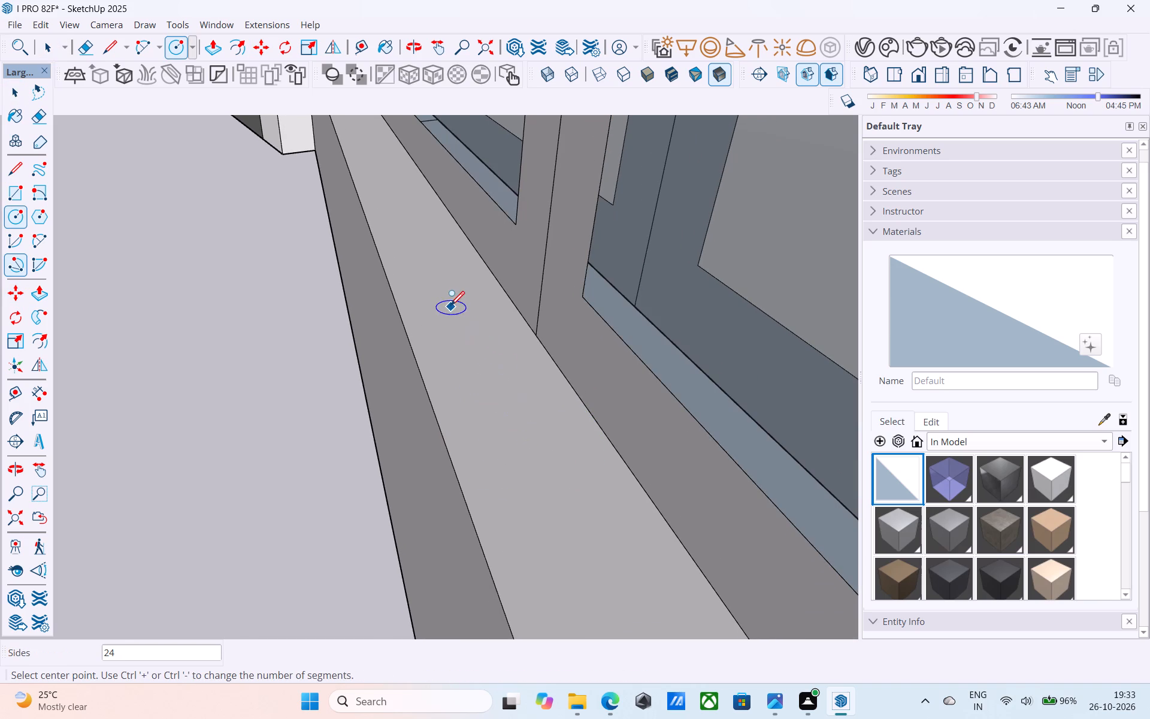
pyautogui.click(461, 325)
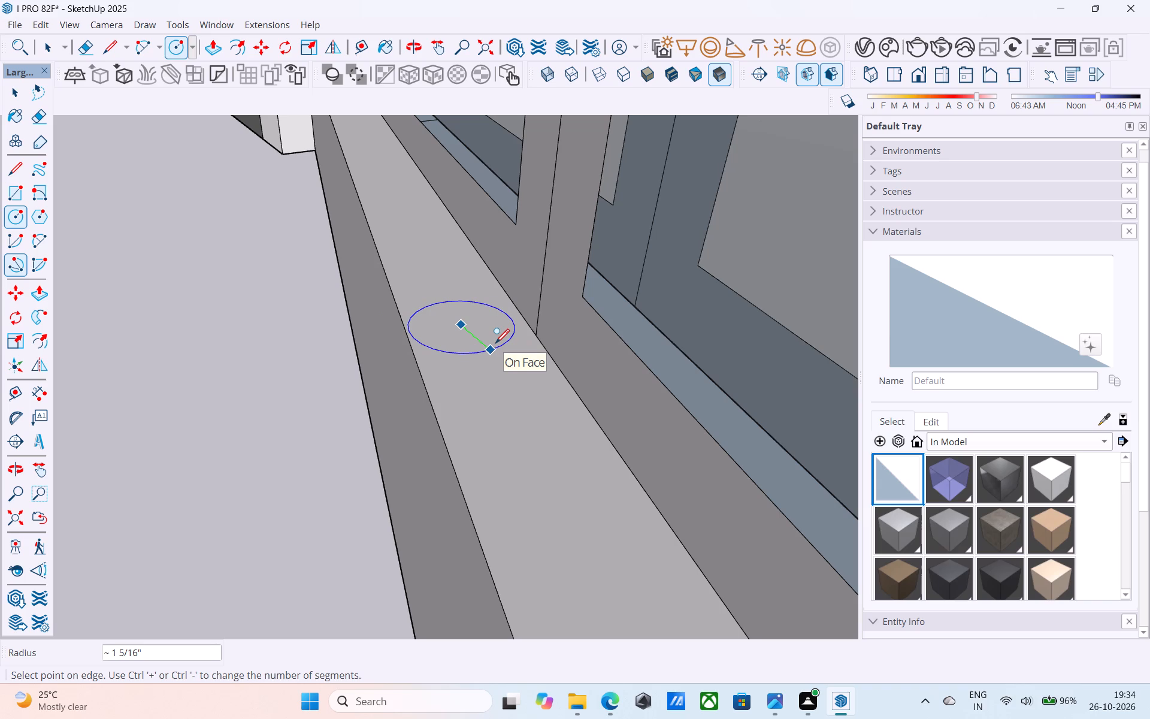
pyautogui.press('BackSpace')
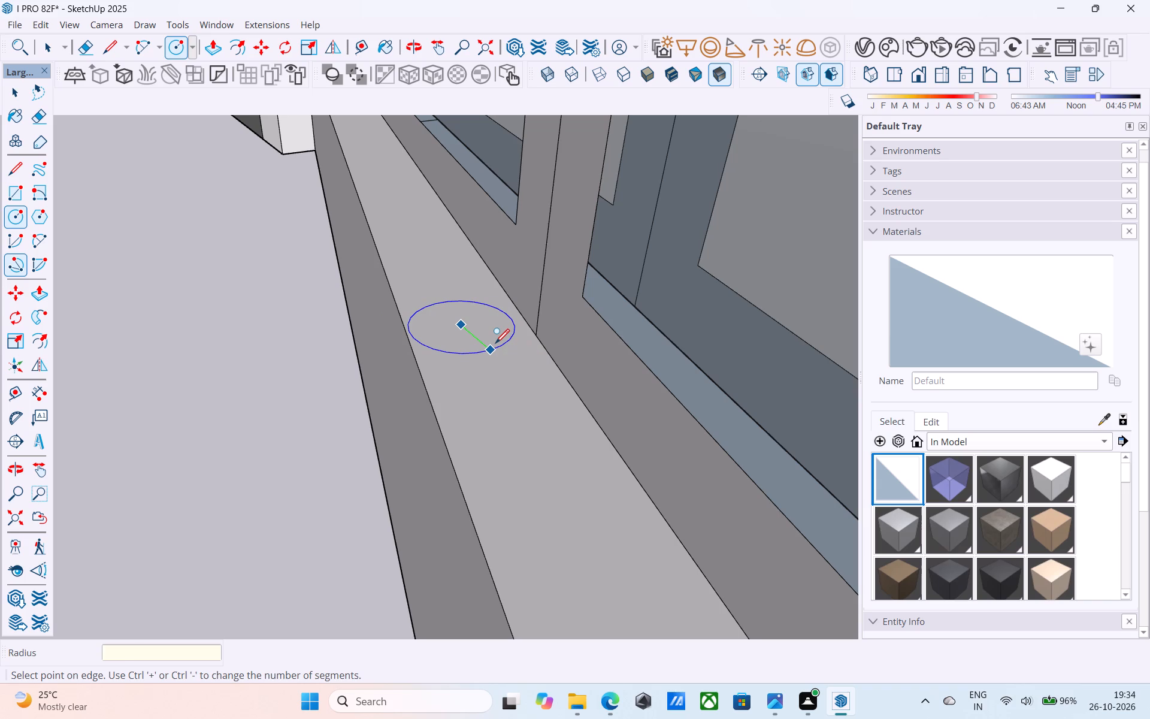
pyautogui.press('c')
pyautogui.write('50')
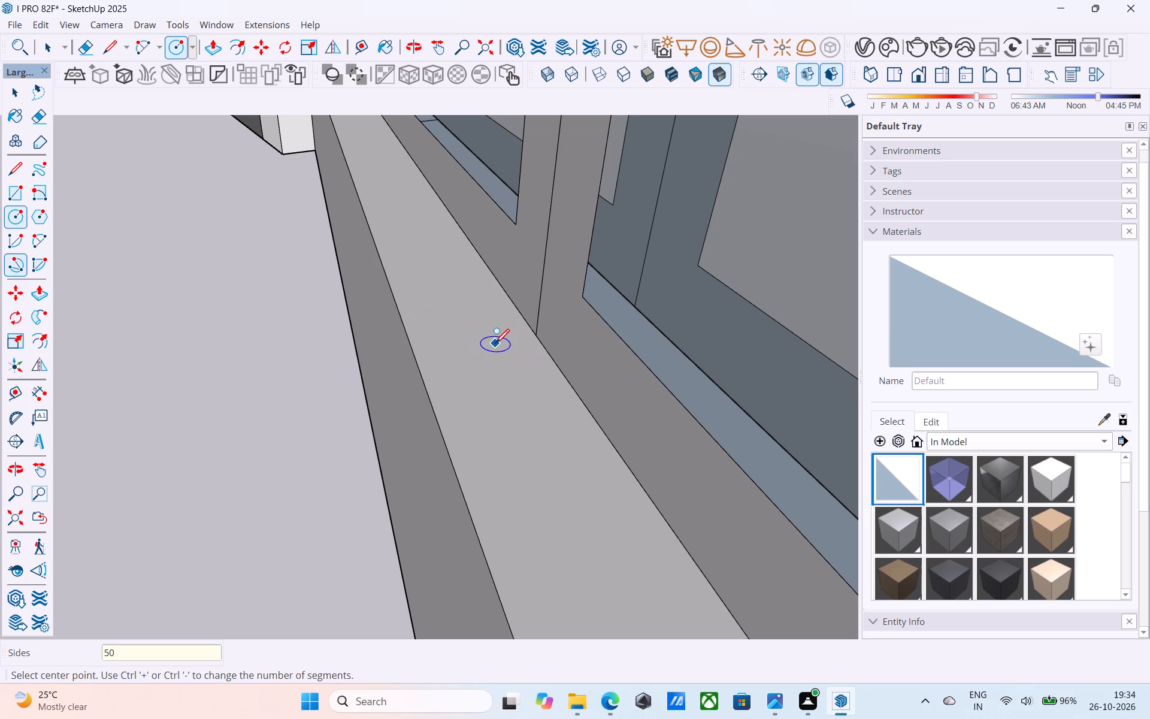
pyautogui.press('BackSpace')
pyautogui.press('BackSpace')
pyautogui.write('100')
pyautogui.press('Return')
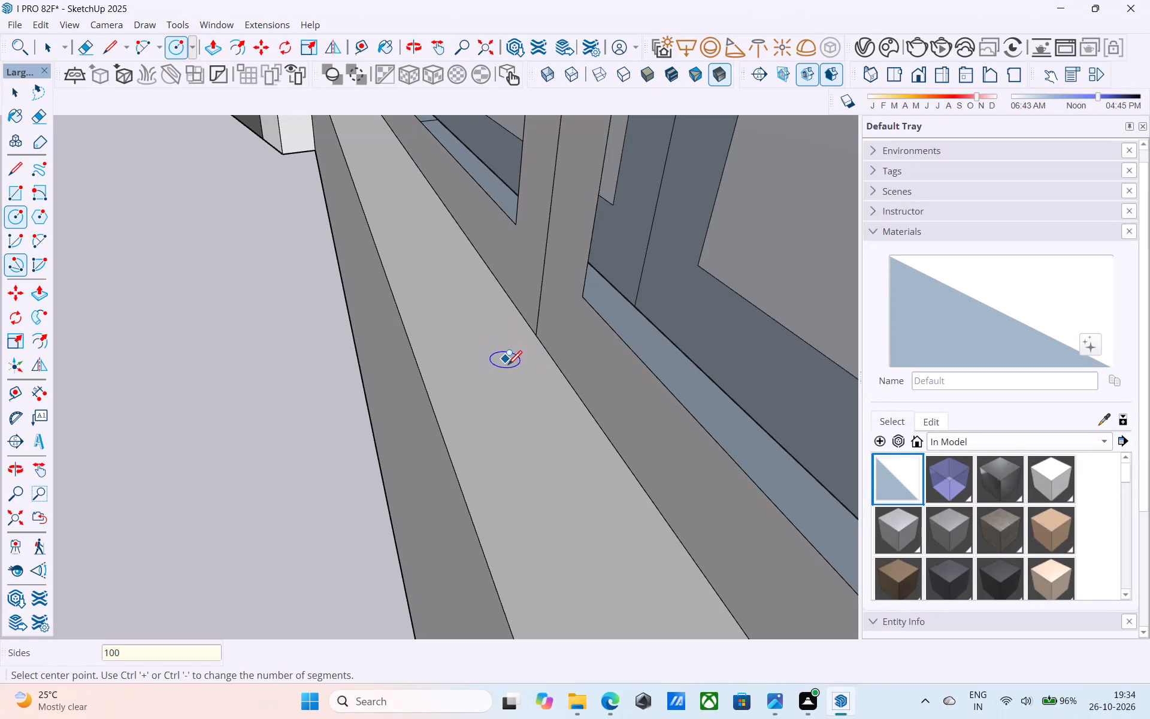
pyautogui.click(462, 313)
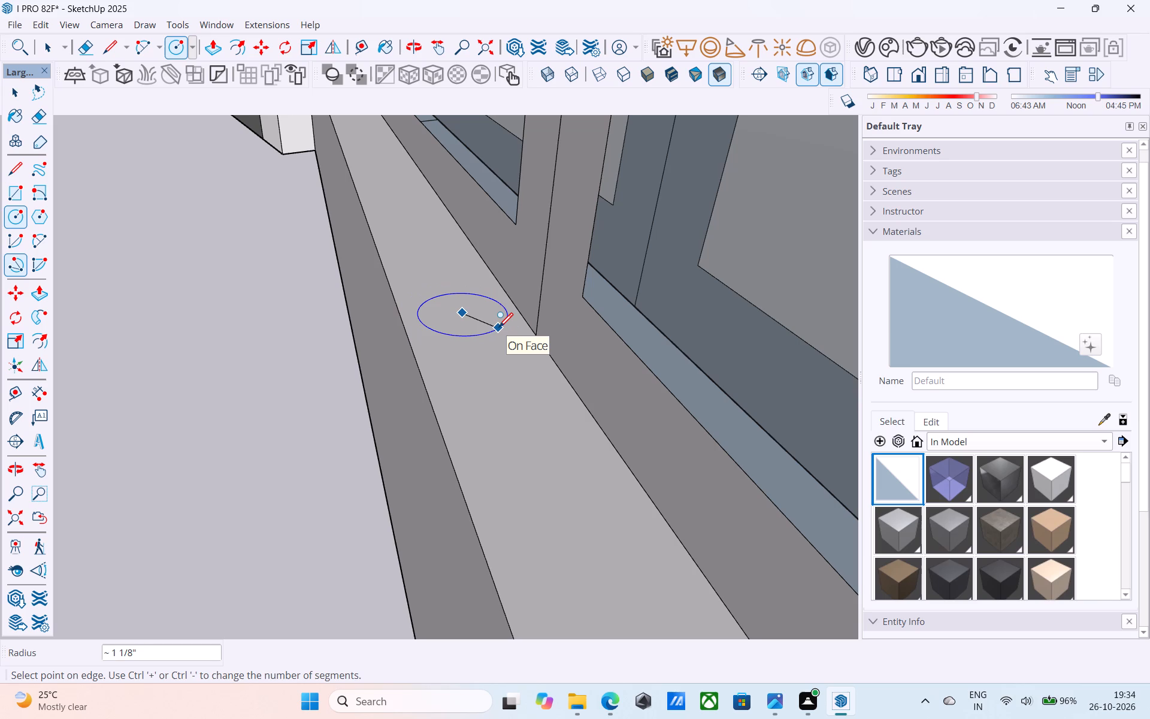
pyautogui.write('1\'4"')
pyautogui.press('Return')
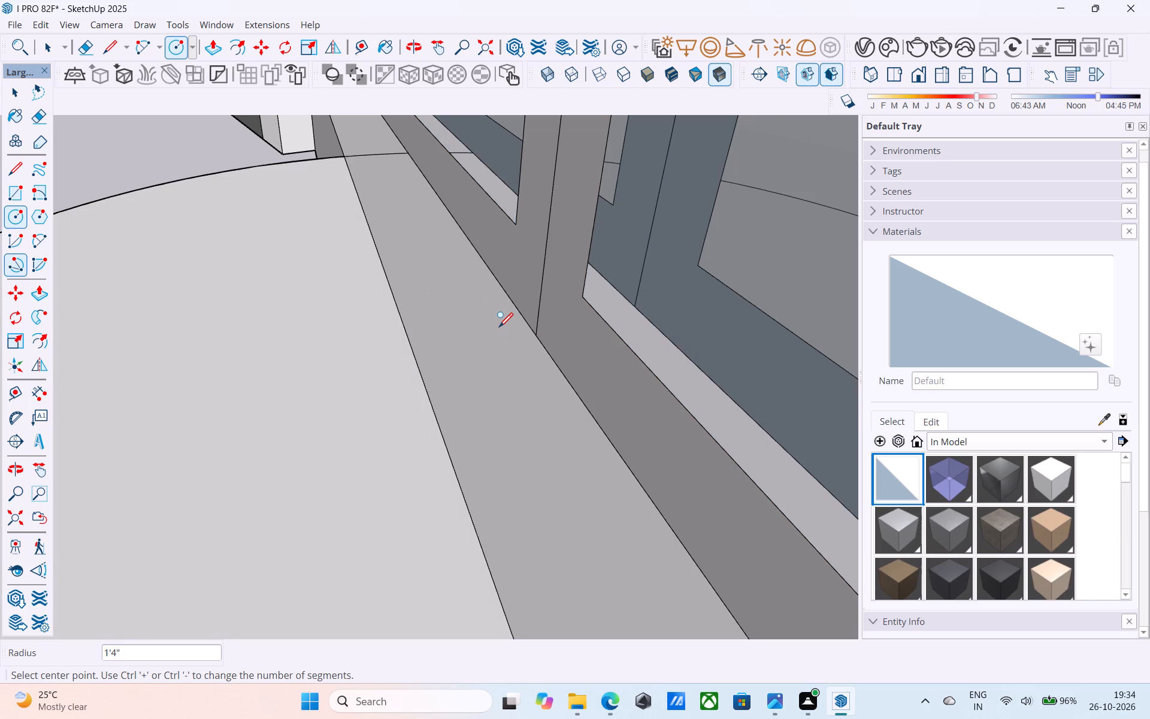
pyautogui.write('1.4"')
pyautogui.press('Return')
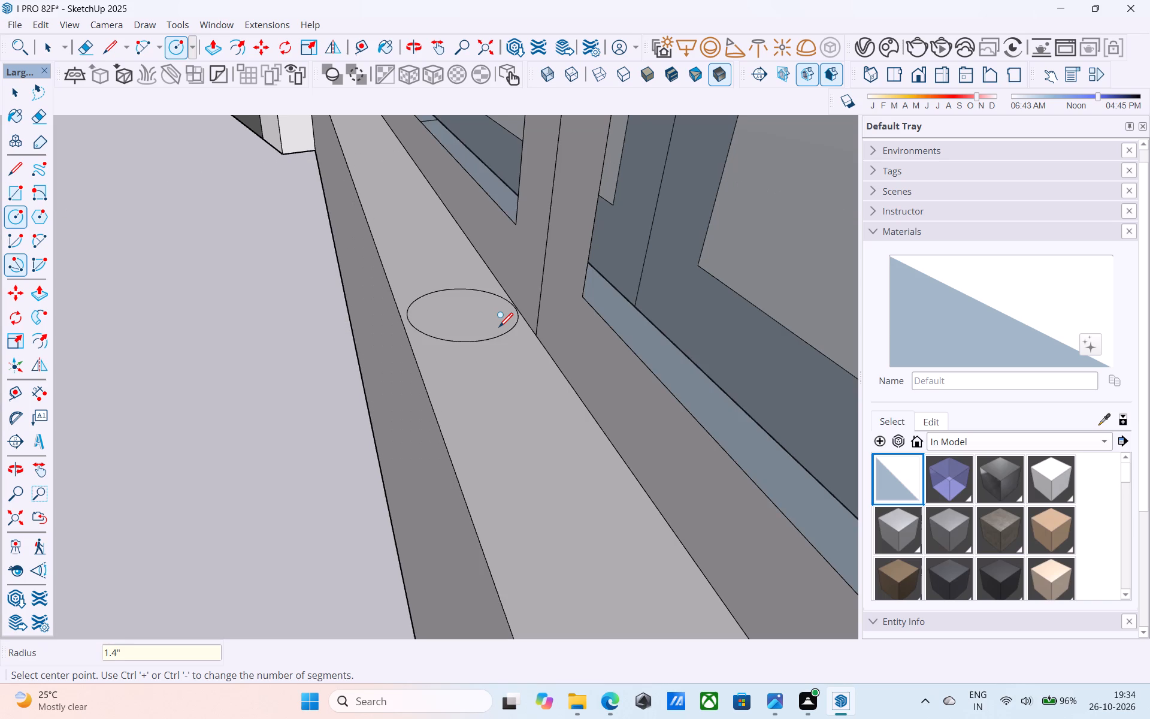
# Copy the circle about 3 3/8" along the balcony ledge's outer edge.
pyautogui.scroll(1, 499, 336)
pyautogui.press('space')
pyautogui.click(477, 322)
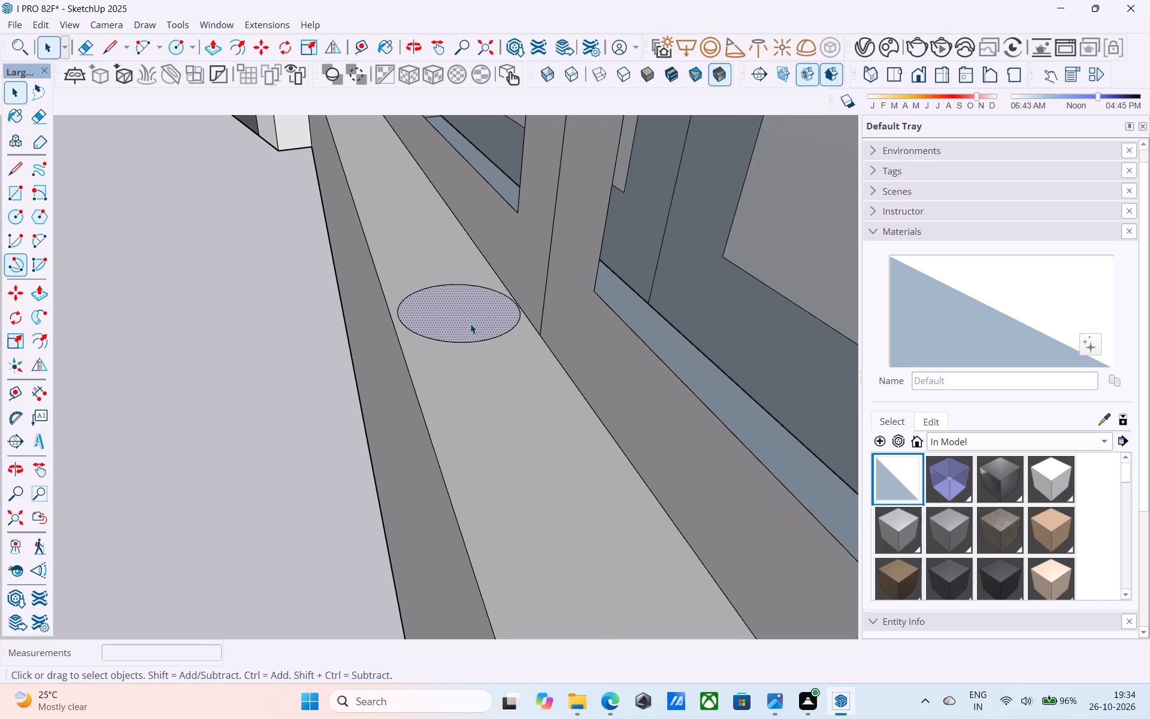
pyautogui.press('m')
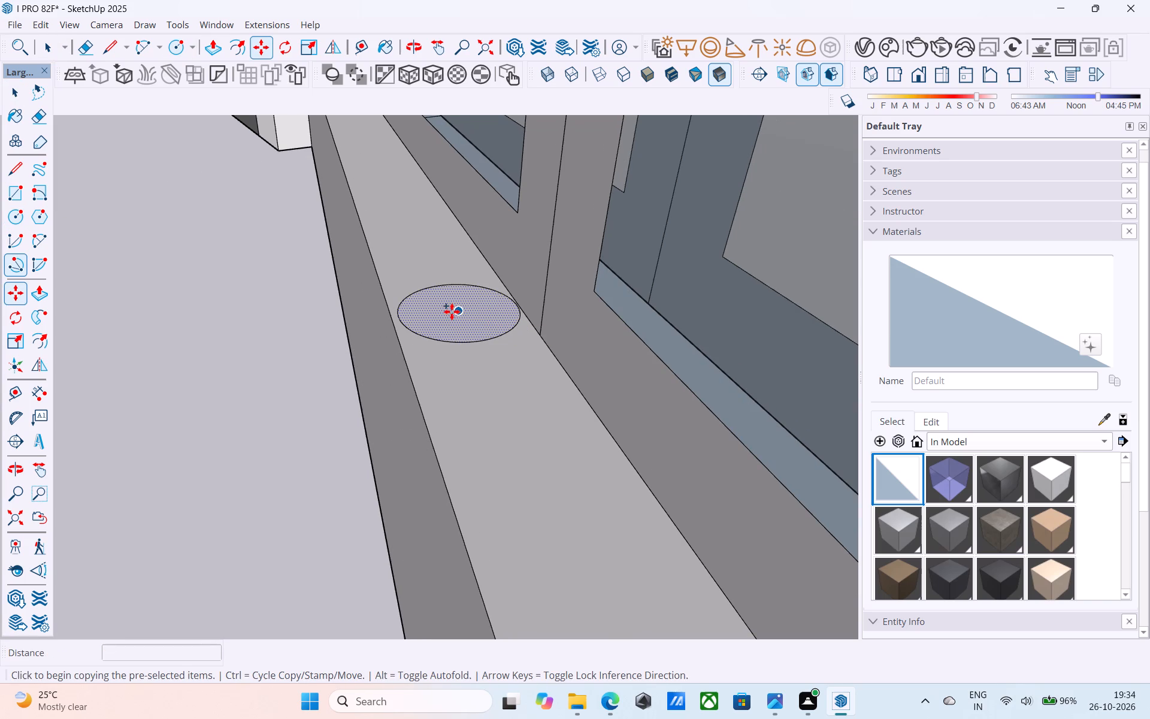
pyautogui.click(459, 310)
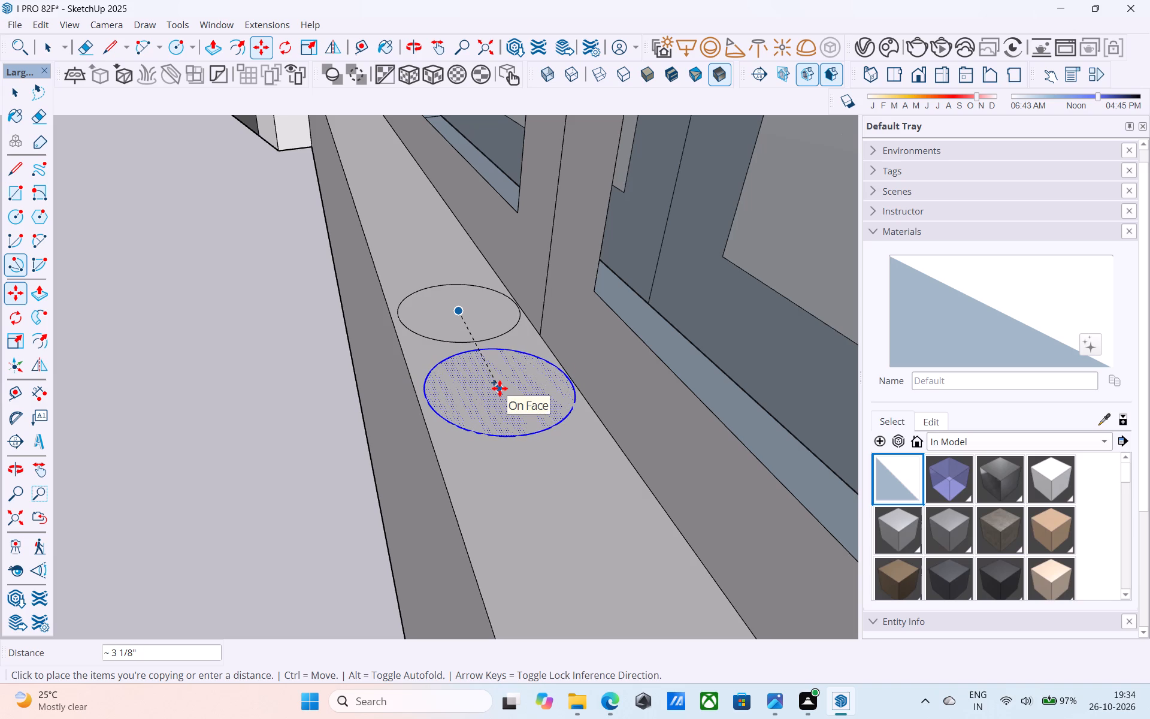
pyautogui.scroll(4, 500, 388)
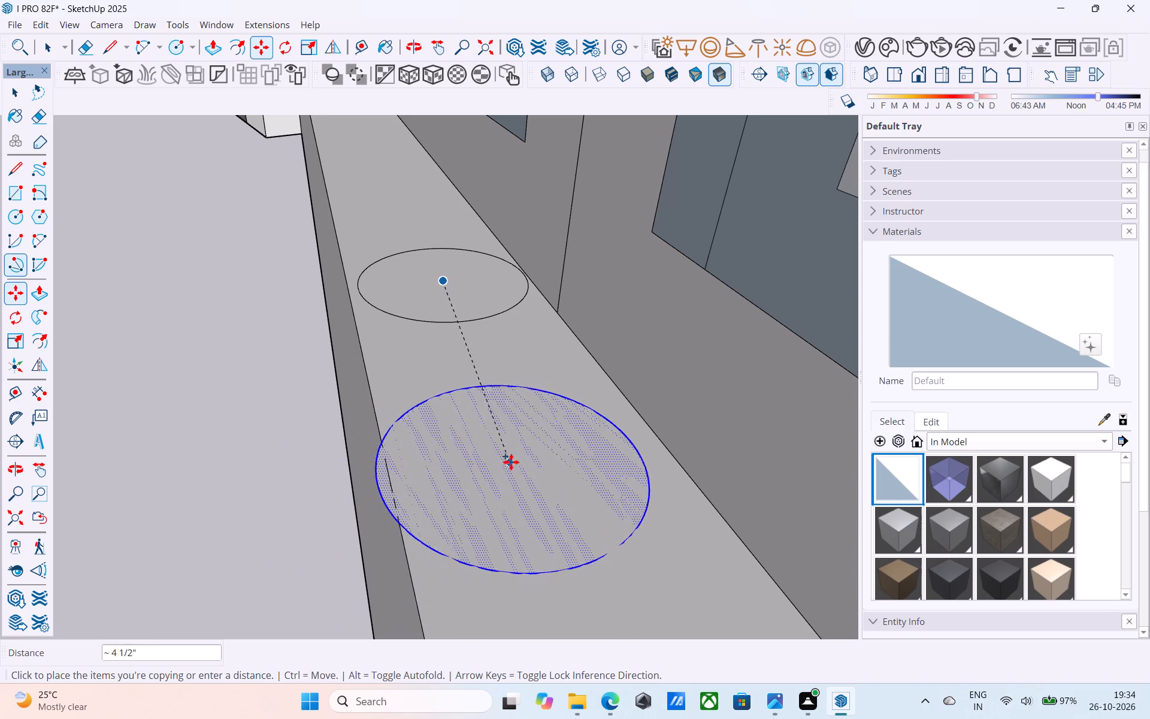
pyautogui.press('space')
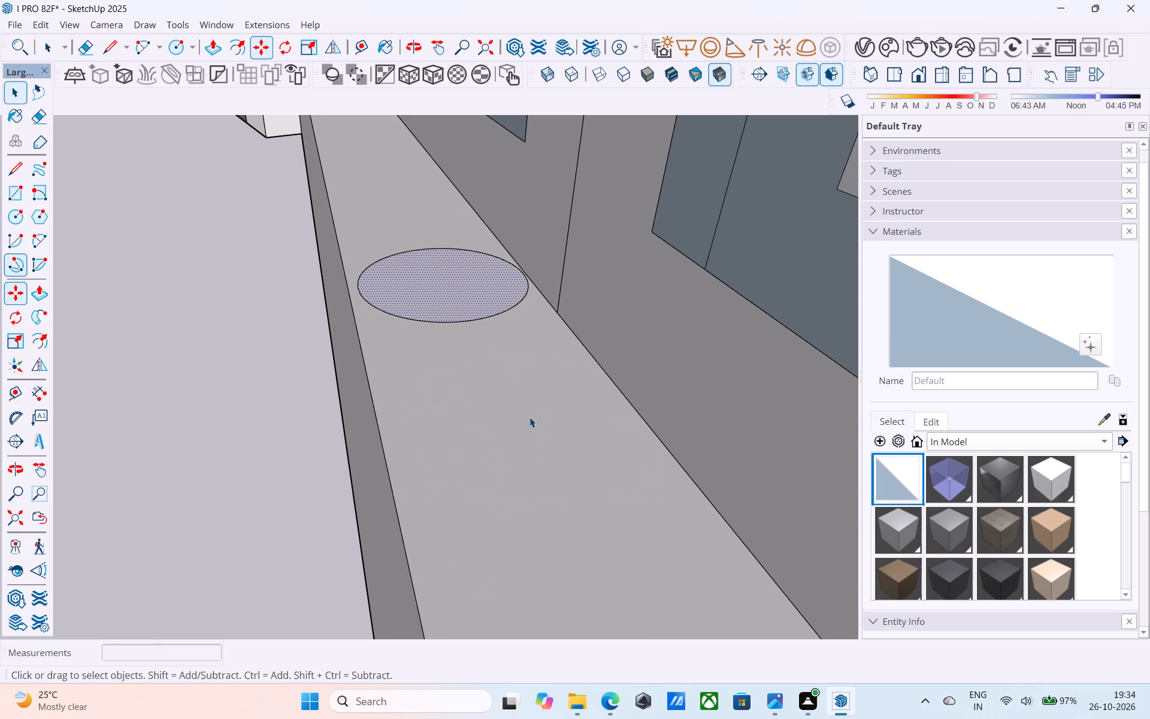
pyautogui.press('m')
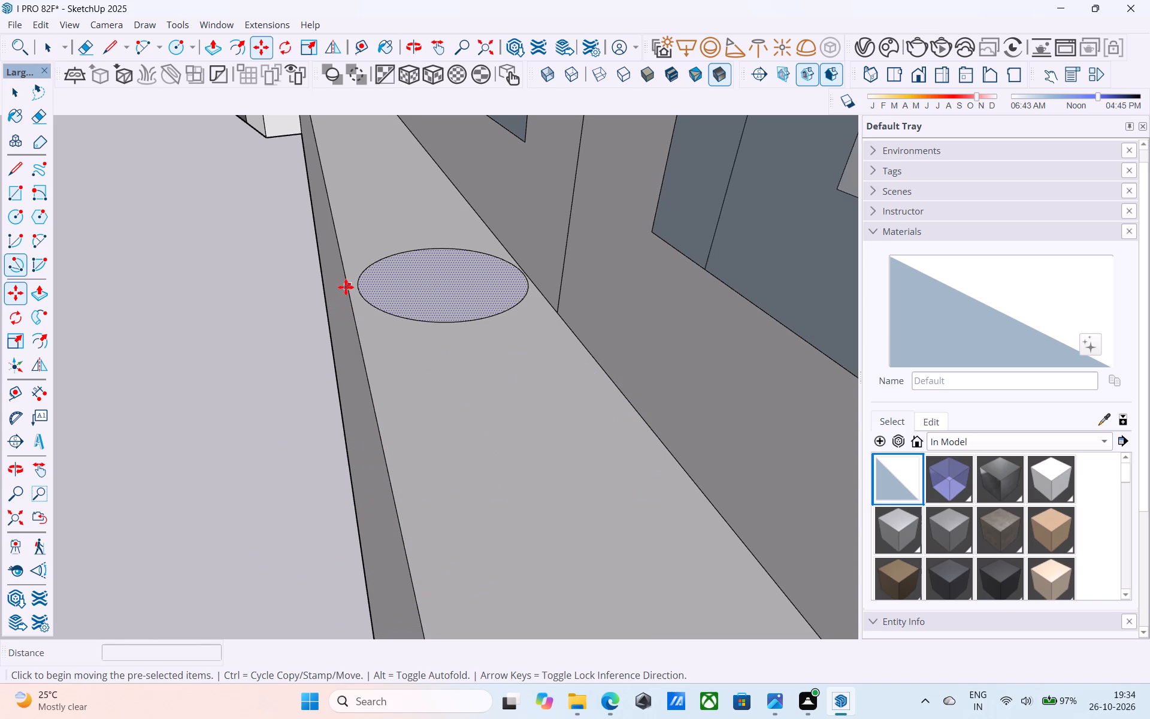
pyautogui.click(346, 287)
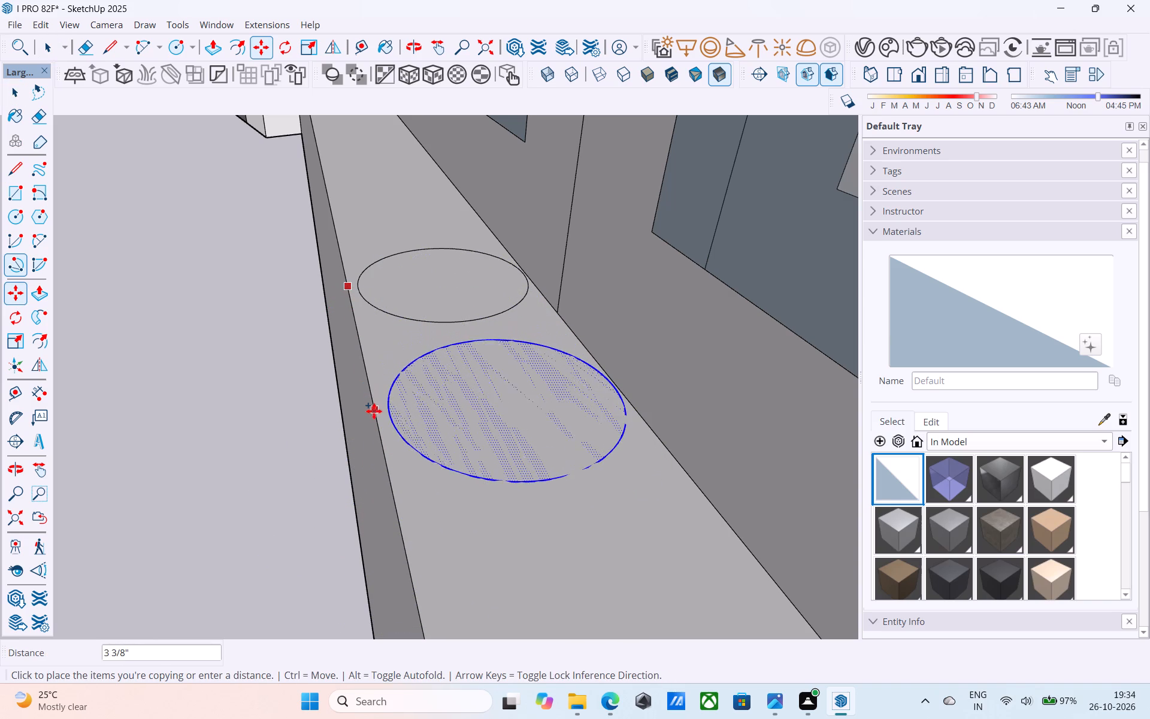
pyautogui.click(374, 407)
# Push/Pull one of the ledge circles up 9' 6" to the underside of the balcony slab above, forming a round pole.
pyautogui.scroll(-4, 374, 407)
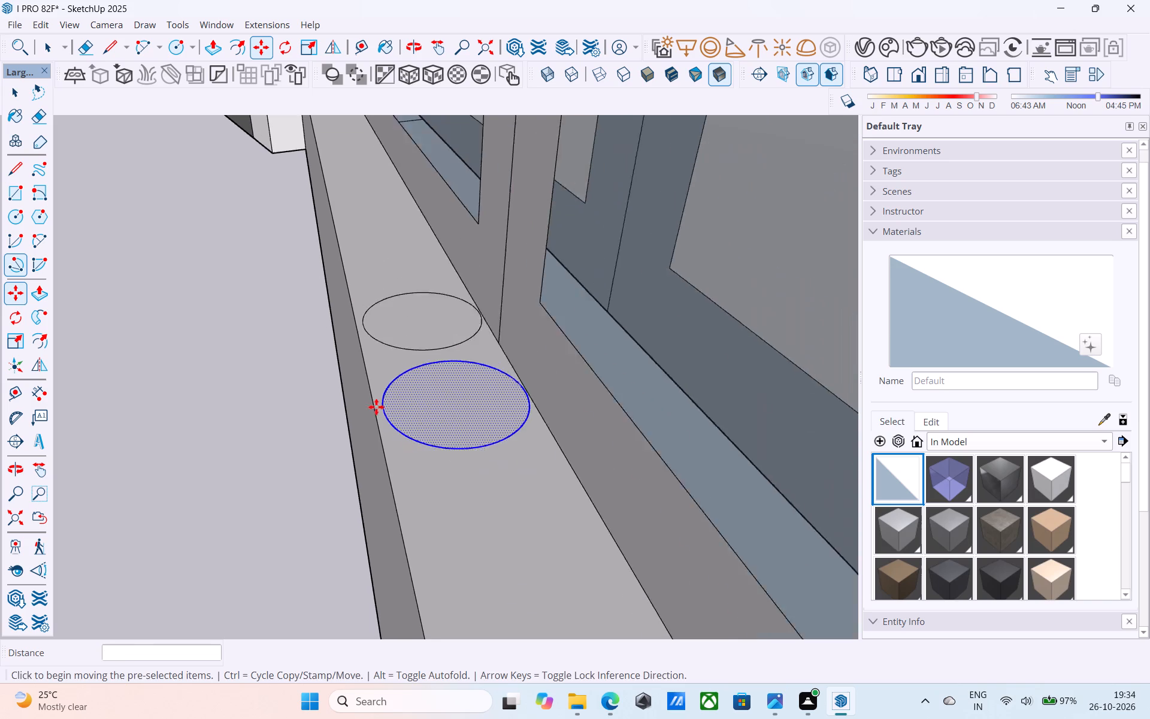
pyautogui.scroll(-20, 376, 407)
pyautogui.scroll(-5, 376, 407)
pyautogui.moveTo(392, 400); pyautogui.dragTo(659, 315, button='middle')
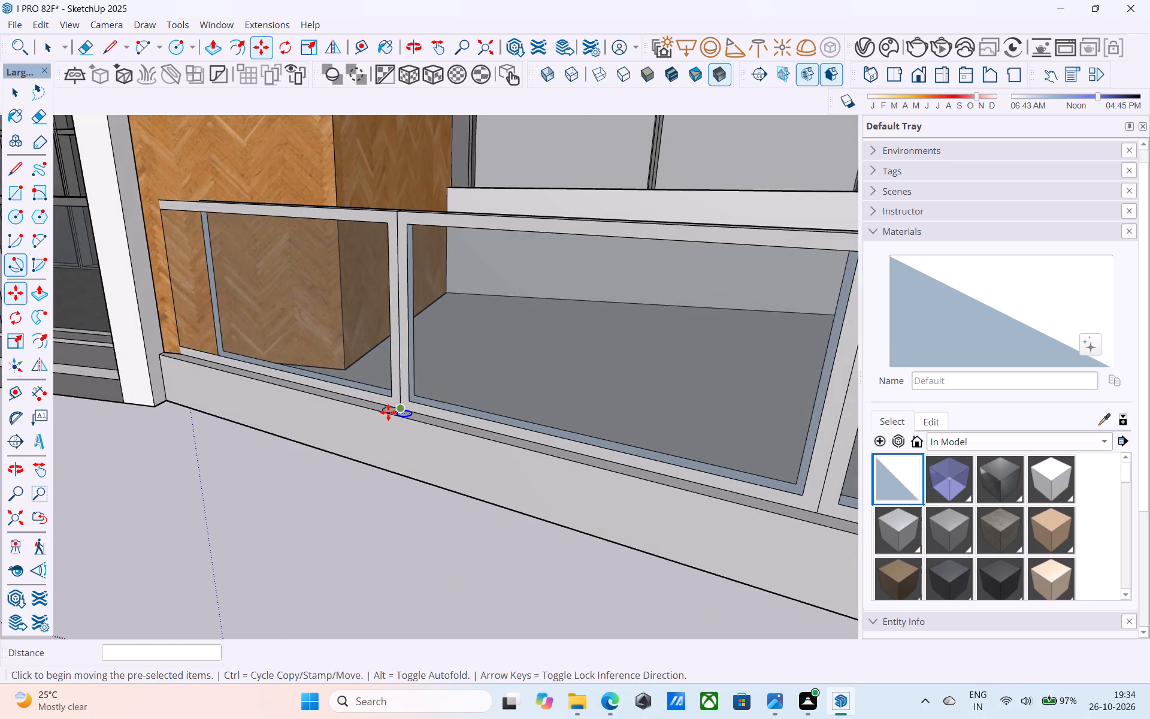
pyautogui.press('space')
pyautogui.scroll(11, 388, 412)
pyautogui.click(392, 404)
pyautogui.write('LP')
pyautogui.click(393, 404)
pyautogui.scroll(-20, 413, 287)
pyautogui.scroll(-5, 413, 287)
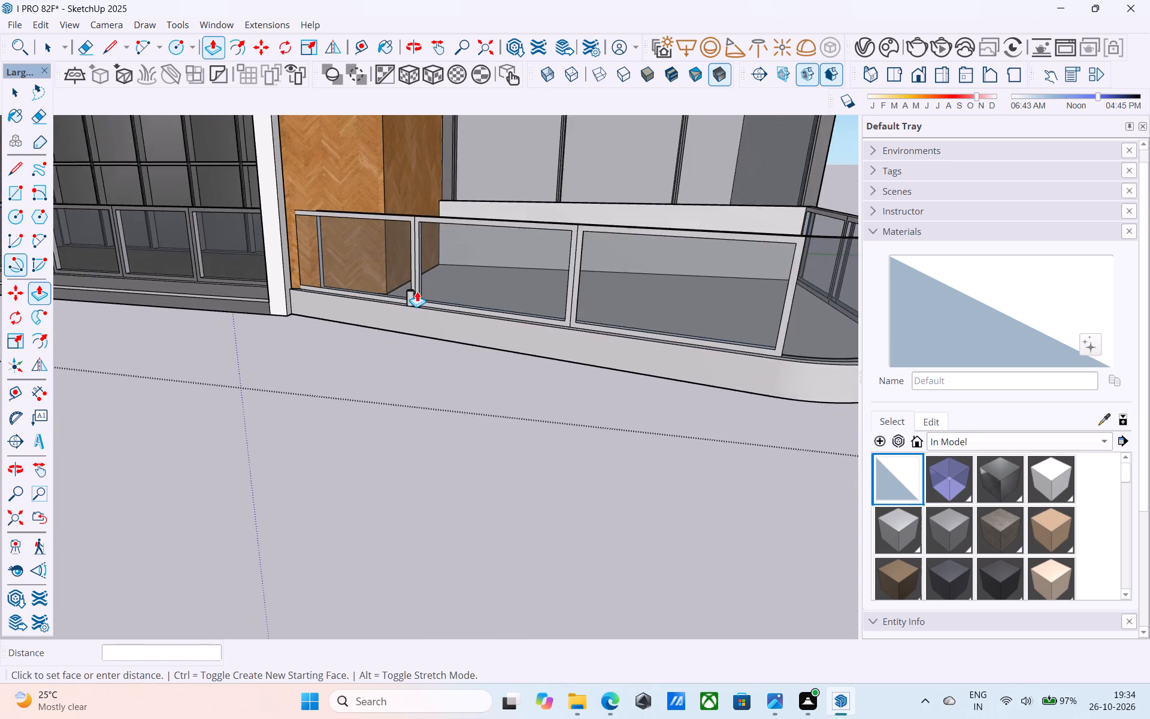
pyautogui.scroll(-13, 417, 291)
pyautogui.keyDown('shift'); pyautogui.moveTo(423, 285); pyautogui.dragTo(437, 362, button='middle'); pyautogui.keyUp('shift')
pyautogui.scroll(3, 436, 361)
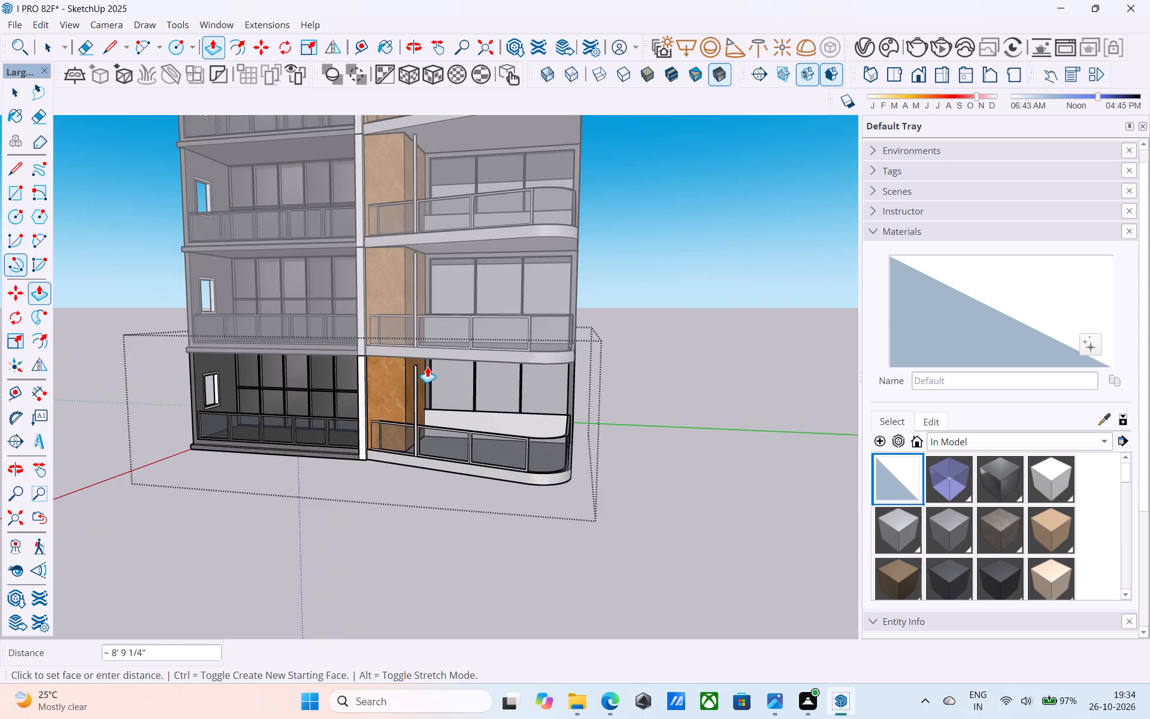
pyautogui.scroll(15, 412, 378)
pyautogui.moveTo(420, 342); pyautogui.dragTo(296, 268, button='middle')
pyautogui.scroll(4, 296, 268)
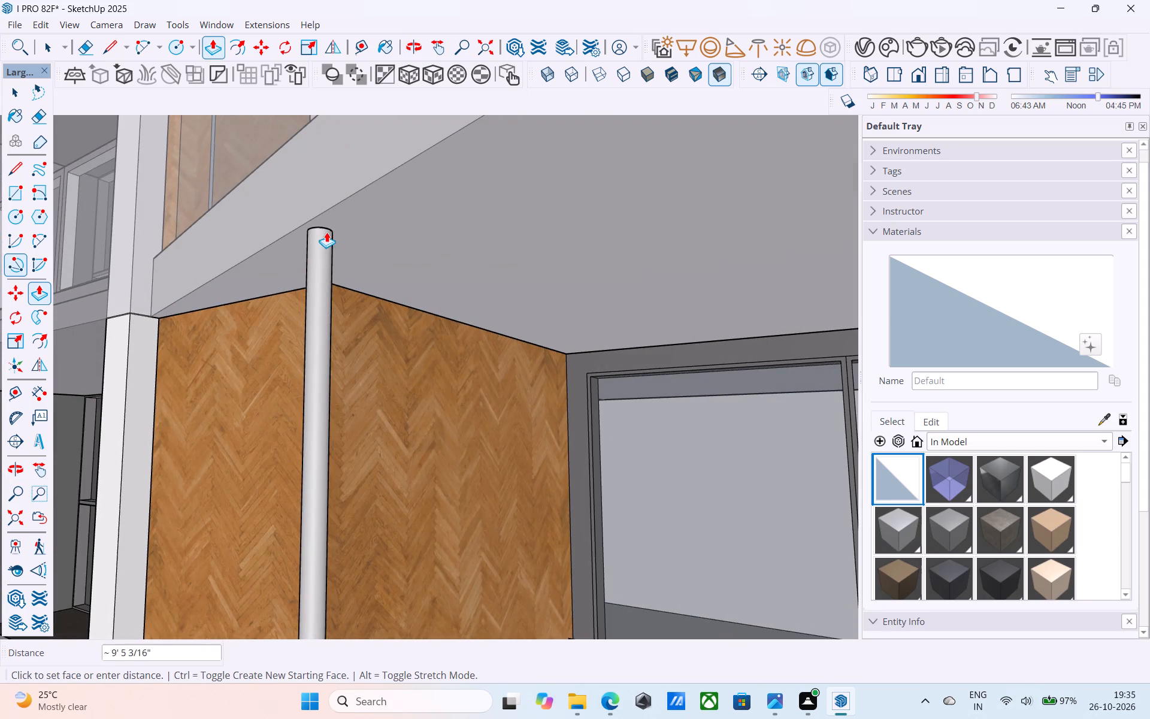
pyautogui.click(390, 188)
pyautogui.scroll(-17, 335, 250)
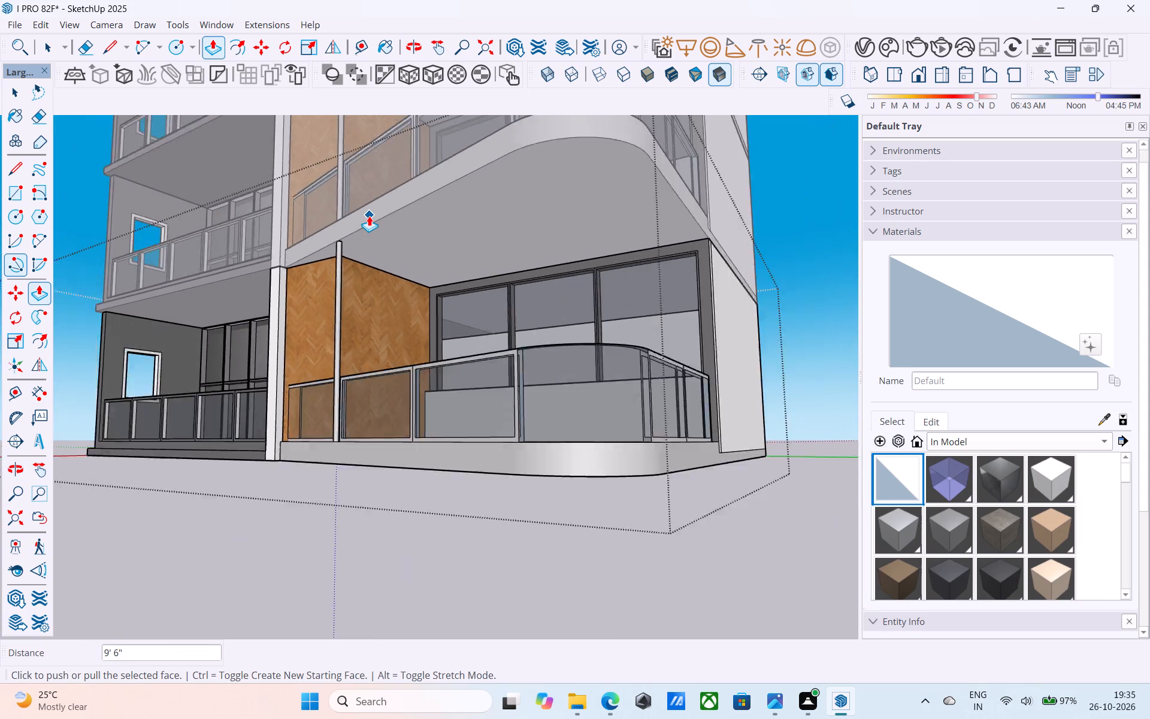
# Push/Pull the remaining ledge circle beside the first round pole up by the same 9' 6" to form a second pole.
pyautogui.scroll(-7, 369, 216)
pyautogui.moveTo(374, 265); pyautogui.dragTo(382, 424, button='middle')
pyautogui.scroll(12, 369, 444)
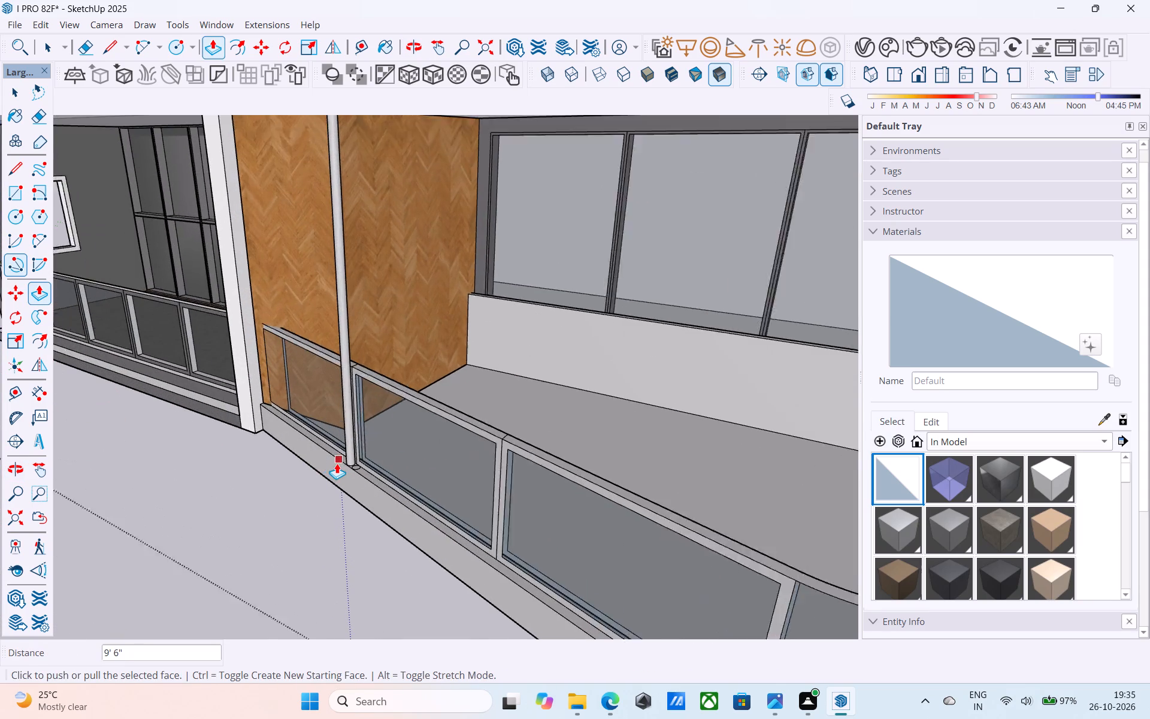
pyautogui.scroll(19, 336, 463)
pyautogui.press('space')
pyautogui.click(394, 455)
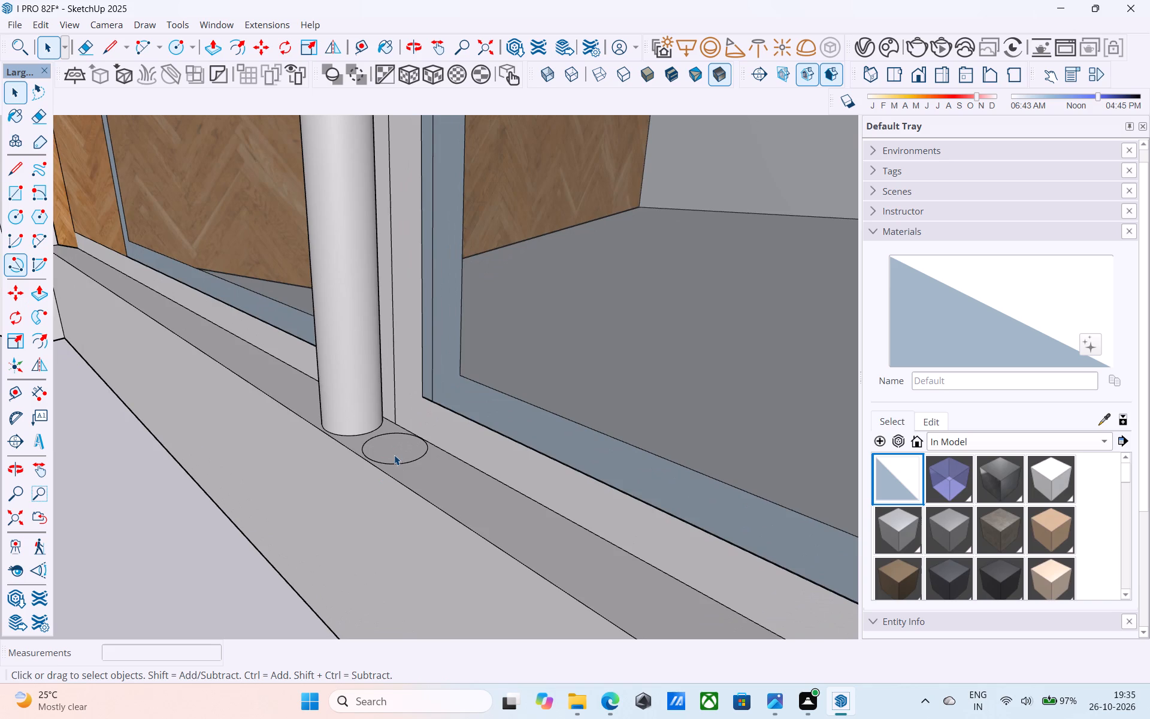
pyautogui.scroll(5, 394, 454)
pyautogui.press('p')
pyautogui.doubleClick(395, 454)
pyautogui.scroll(-16, 398, 449)
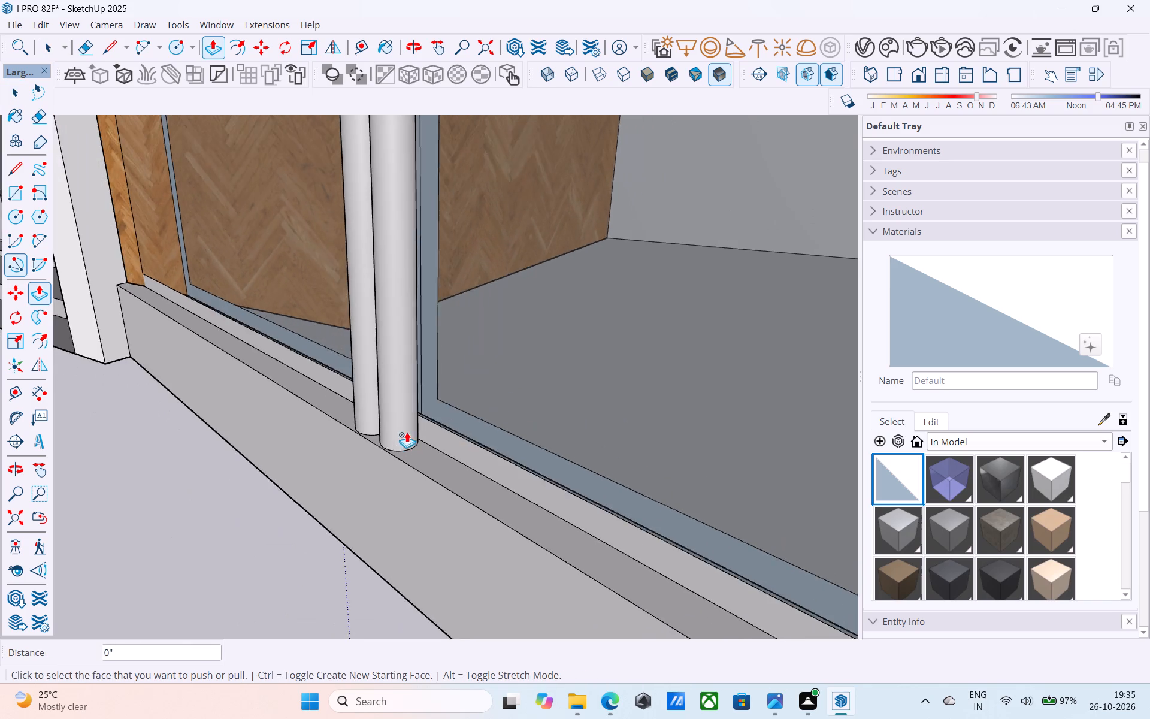
# Close the floor component and examine the paired poles across the five-storey facade from several angles.
pyautogui.scroll(-13, 407, 432)
pyautogui.scroll(1, 408, 432)
pyautogui.scroll(-17, 408, 432)
pyautogui.keyDown('shift'); pyautogui.moveTo(407, 449); pyautogui.dragTo(590, 345, button='middle'); pyautogui.keyUp('shift')
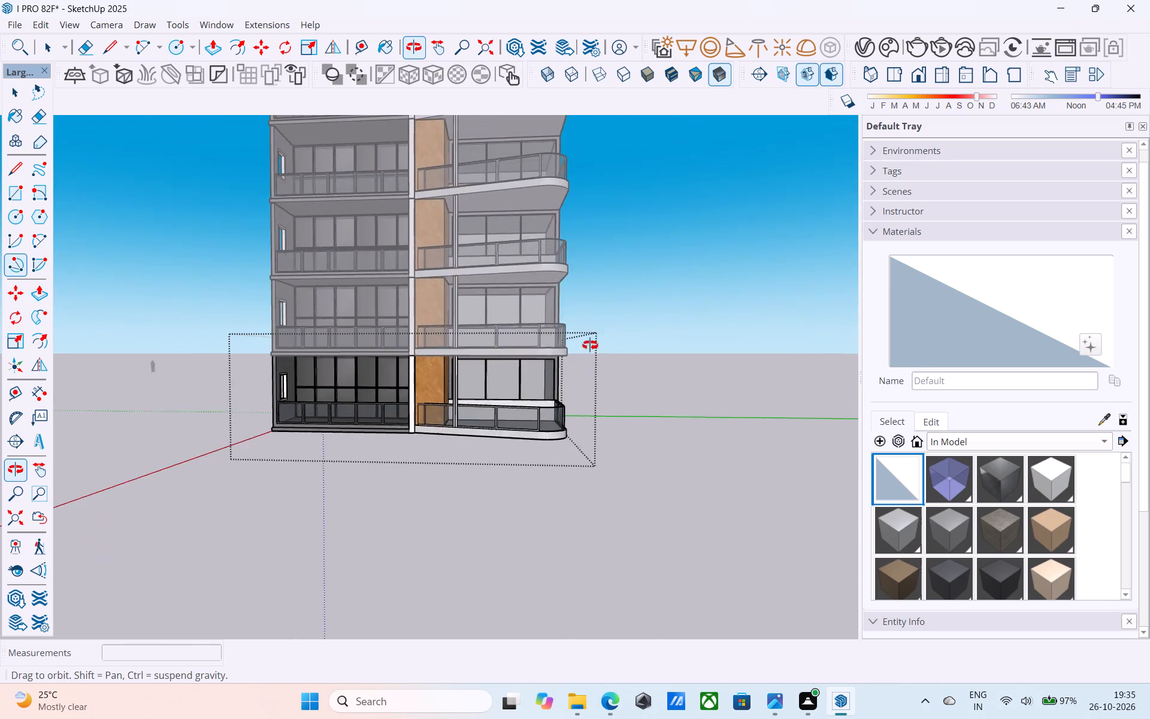
pyautogui.keyDown('shift'); pyautogui.moveTo(590, 345); pyautogui.dragTo(492, 439, button='middle'); pyautogui.keyUp('shift')
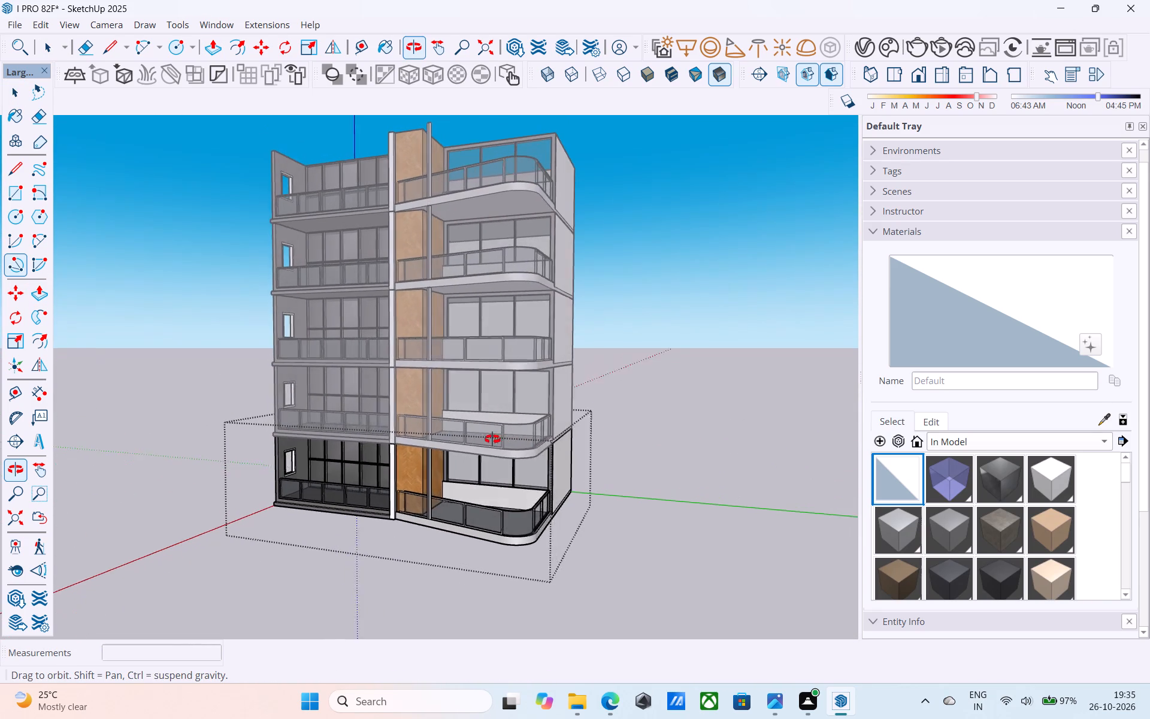
pyautogui.keyDown('shift'); pyautogui.moveTo(492, 439); pyautogui.dragTo(468, 446, button='middle'); pyautogui.keyUp('shift')
pyautogui.moveTo(468, 447); pyautogui.dragTo(552, 466, button='middle')
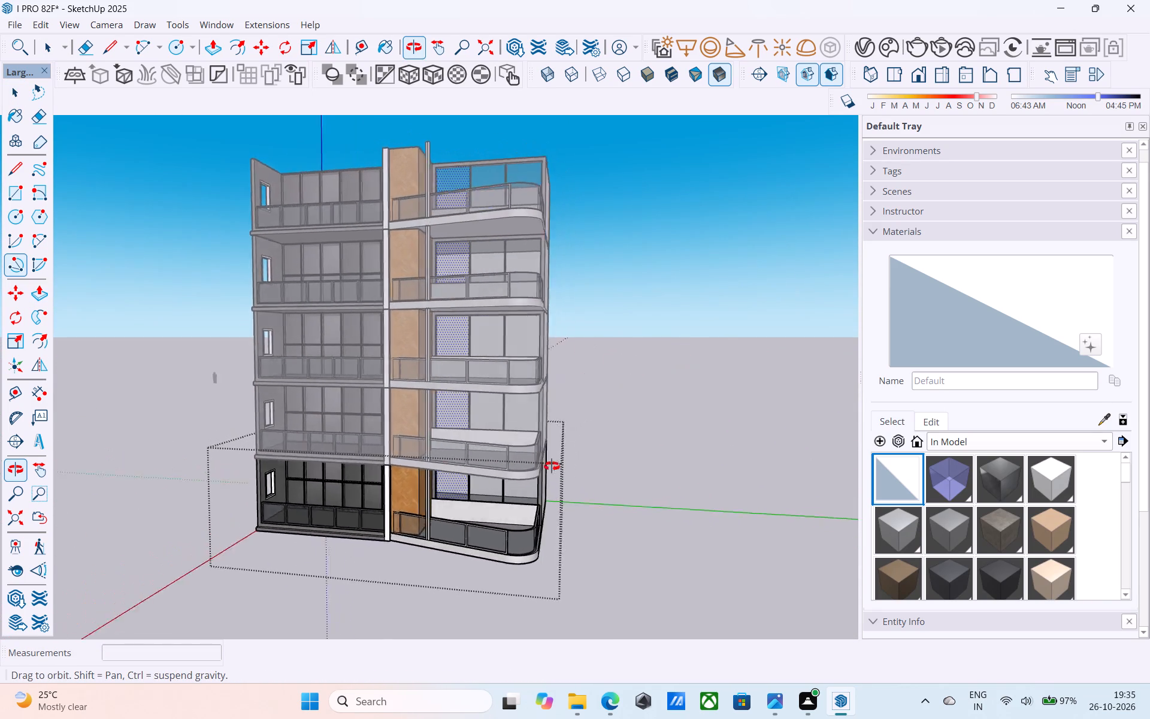
pyautogui.moveTo(552, 466); pyautogui.dragTo(529, 488, button='middle')
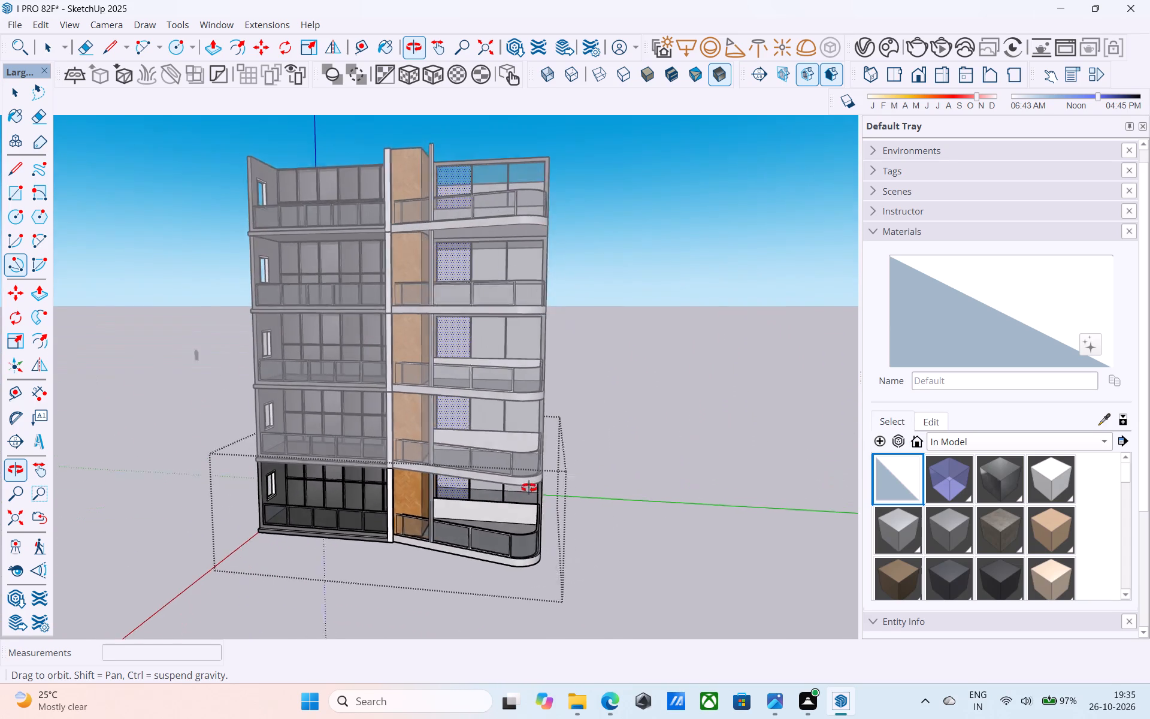
pyautogui.moveTo(529, 488); pyautogui.dragTo(517, 493, button='middle')
pyautogui.keyDown('shift'); pyautogui.moveTo(538, 491); pyautogui.dragTo(559, 443, button='middle'); pyautogui.keyUp('shift')
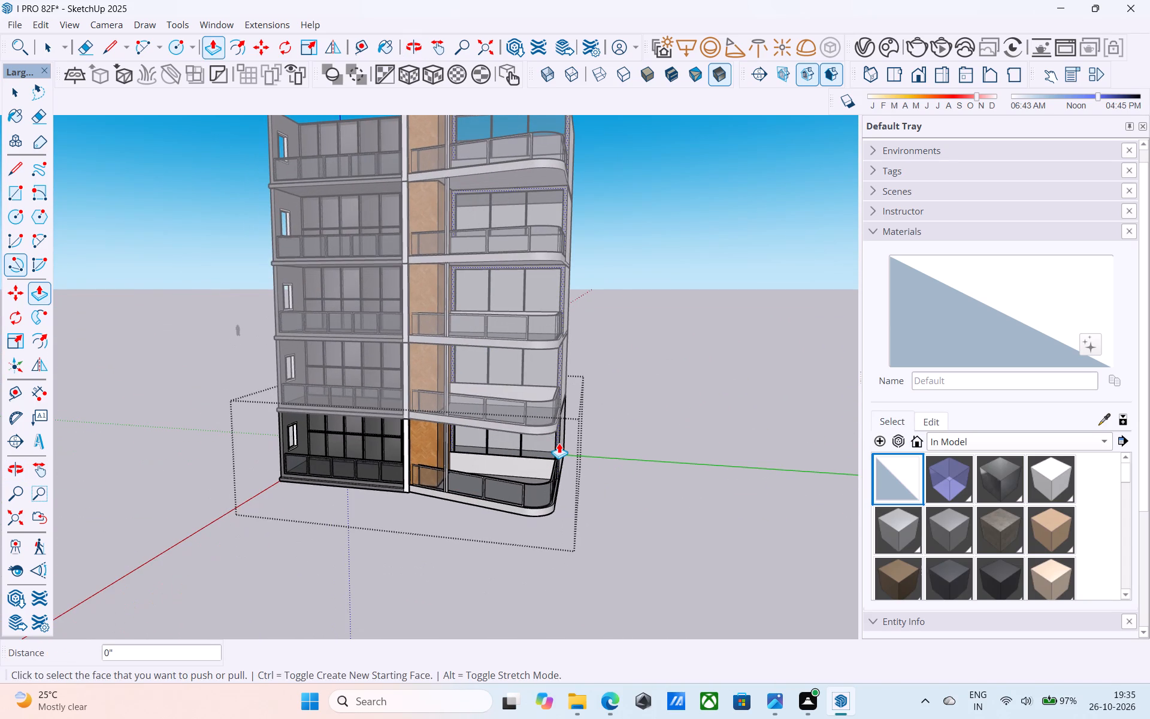
pyautogui.press('space')
pyautogui.scroll(1, 558, 444)
pyautogui.click(618, 430)
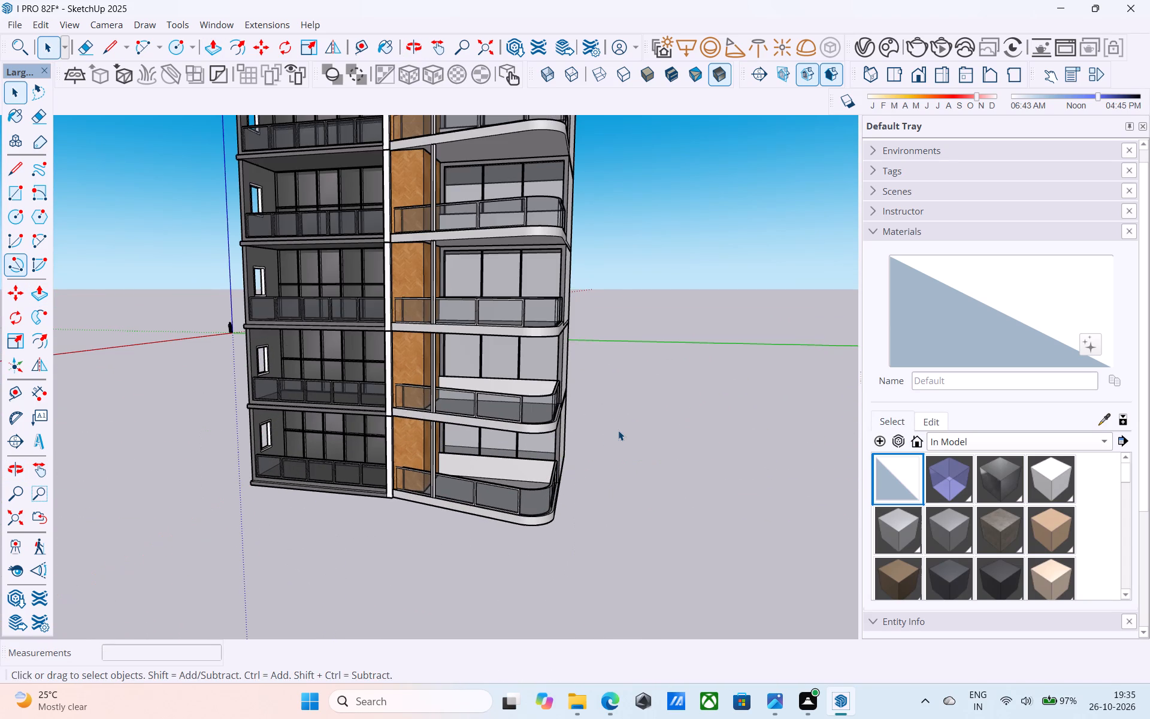
pyautogui.scroll(-6, 618, 430)
pyautogui.moveTo(618, 430); pyautogui.dragTo(612, 430, button='middle')
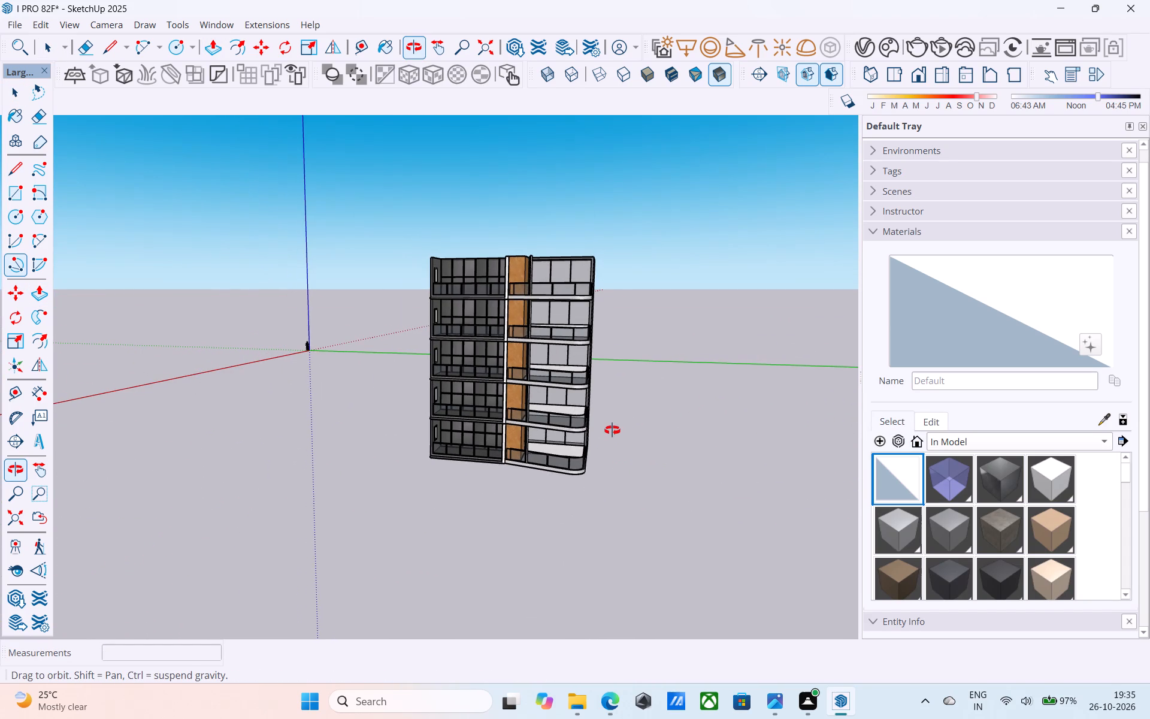
pyautogui.moveTo(612, 430); pyautogui.dragTo(552, 515, button='middle')
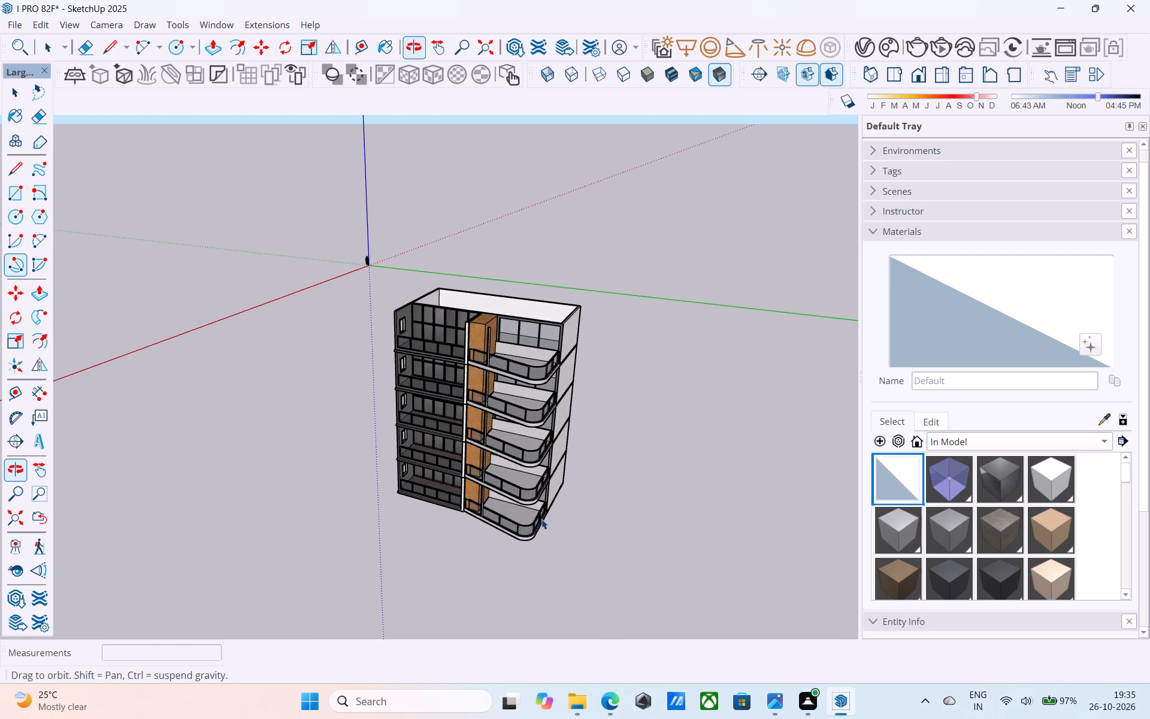
# Reopen the floor component and draw a 1.4" radius circle on the balcony ledge beside the parapet post just before the curve.
pyautogui.scroll(17, 504, 533)
pyautogui.moveTo(501, 530); pyautogui.dragTo(355, 548, button='middle')
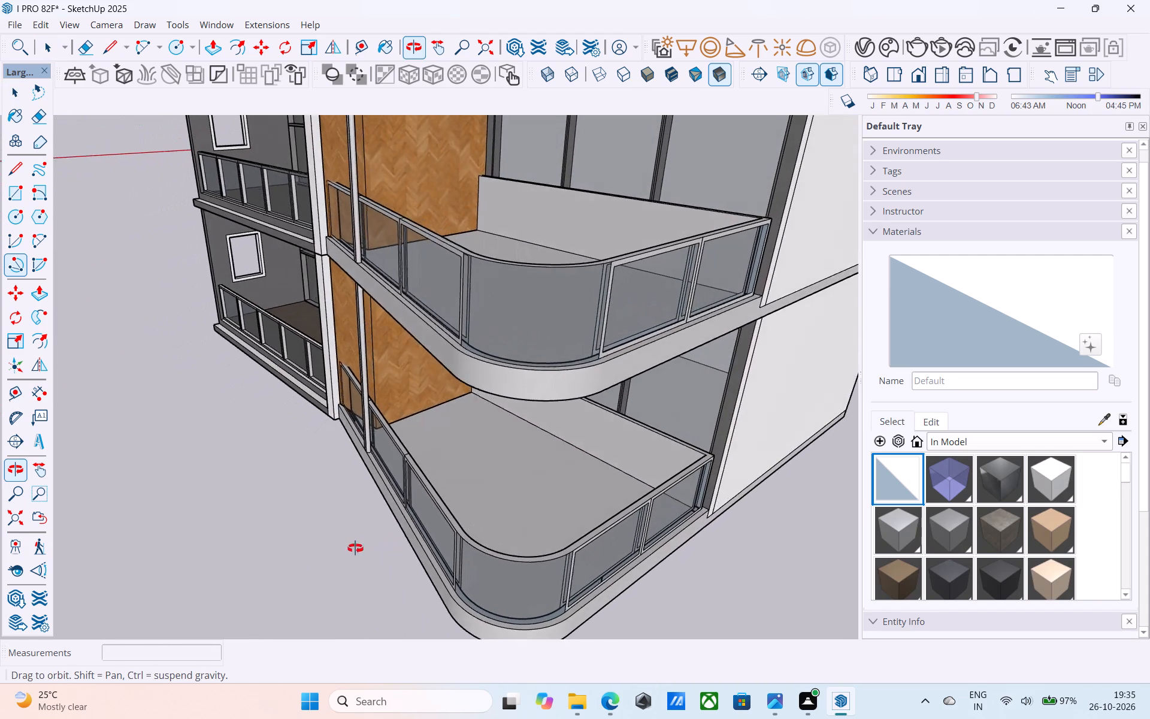
pyautogui.moveTo(355, 548); pyautogui.dragTo(352, 550, button='middle')
pyautogui.scroll(5, 411, 557)
pyautogui.moveTo(423, 558); pyautogui.dragTo(358, 539, button='middle')
pyautogui.scroll(-6, 308, 500)
pyautogui.scroll(9, 385, 573)
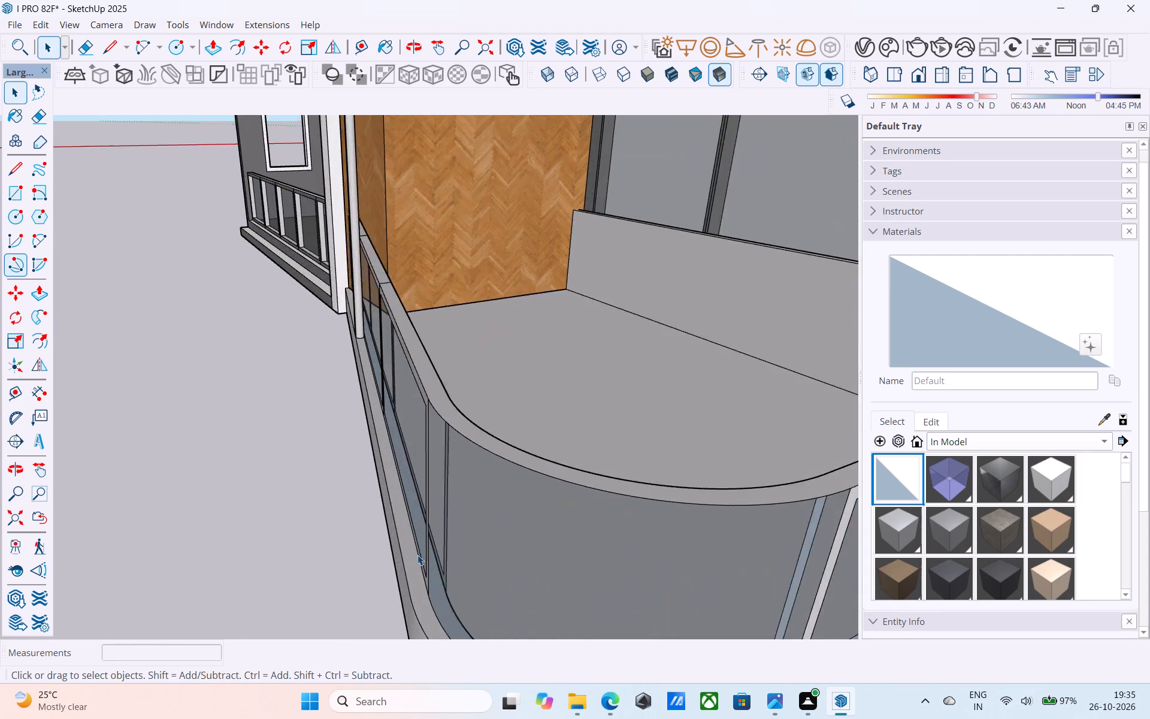
pyautogui.scroll(6, 417, 555)
pyautogui.moveTo(406, 551); pyautogui.dragTo(437, 563, button='middle')
pyautogui.scroll(-6, 383, 520)
pyautogui.moveTo(386, 526); pyautogui.dragTo(395, 521, button='middle')
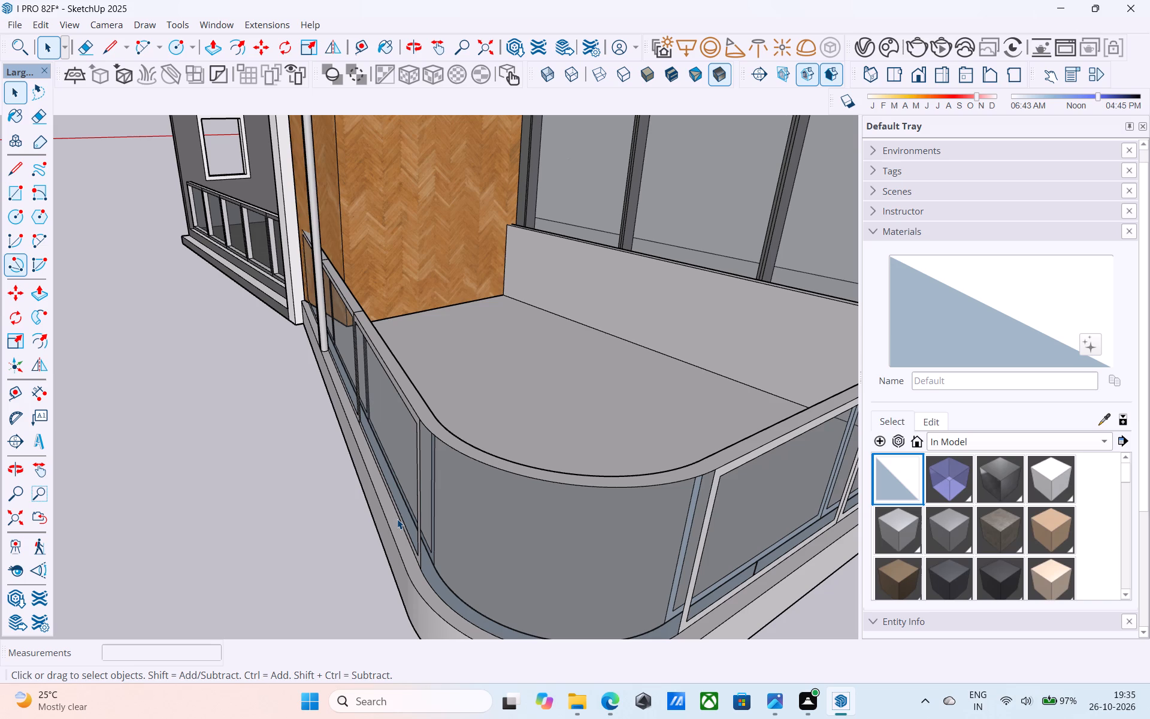
pyautogui.scroll(9, 397, 519)
pyautogui.click(391, 520)
pyautogui.scroll(-5, 391, 521)
pyautogui.doubleClick(388, 522)
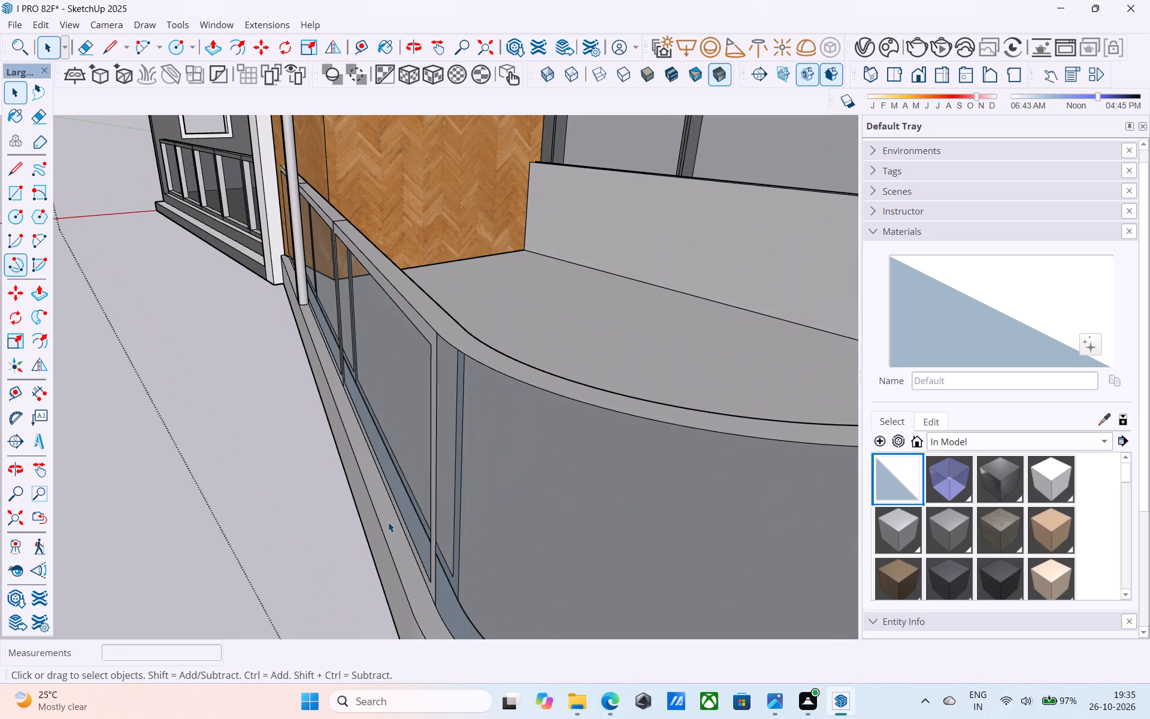
pyautogui.press('c')
pyautogui.moveTo(392, 535); pyautogui.dragTo(389, 521, button='middle')
pyautogui.scroll(4, 389, 521)
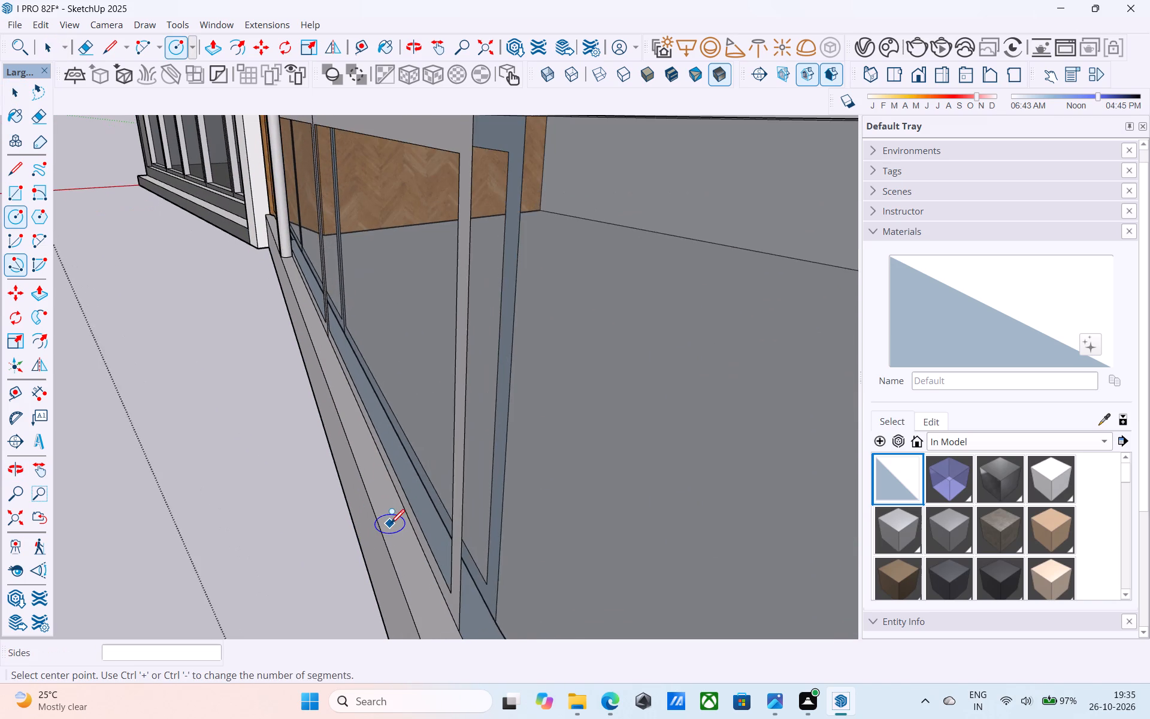
pyautogui.scroll(5, 388, 517)
pyautogui.click(391, 507)
pyautogui.scroll(5, 397, 519)
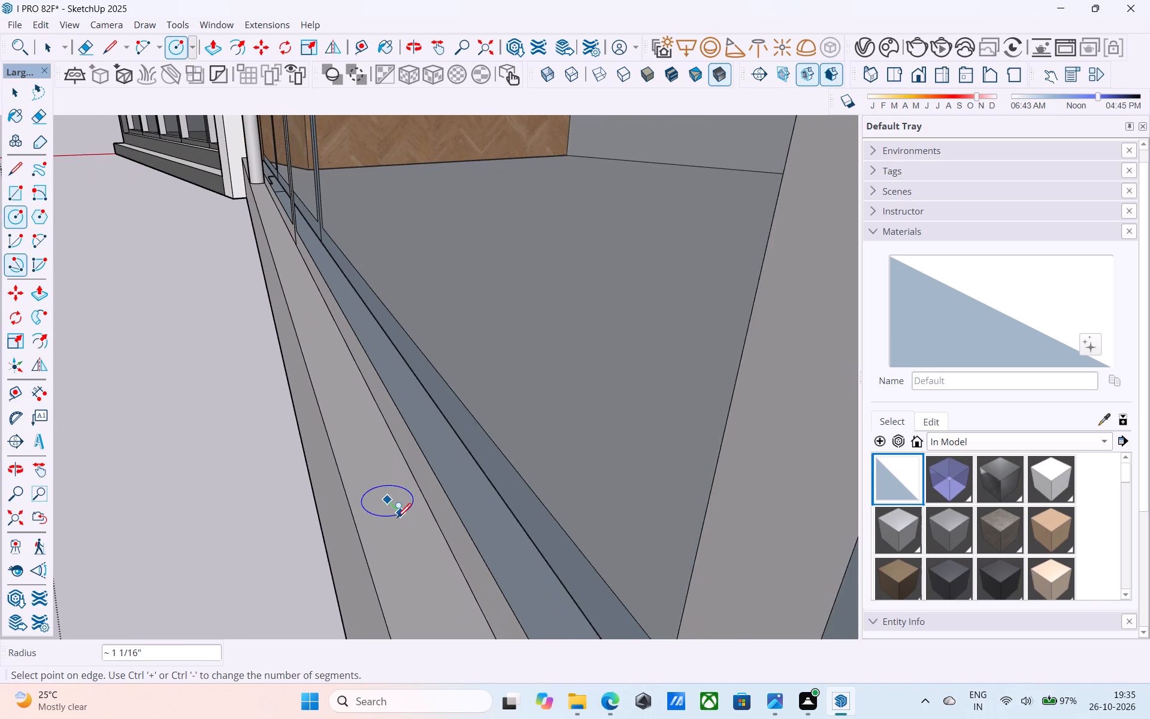
pyautogui.scroll(2, 397, 519)
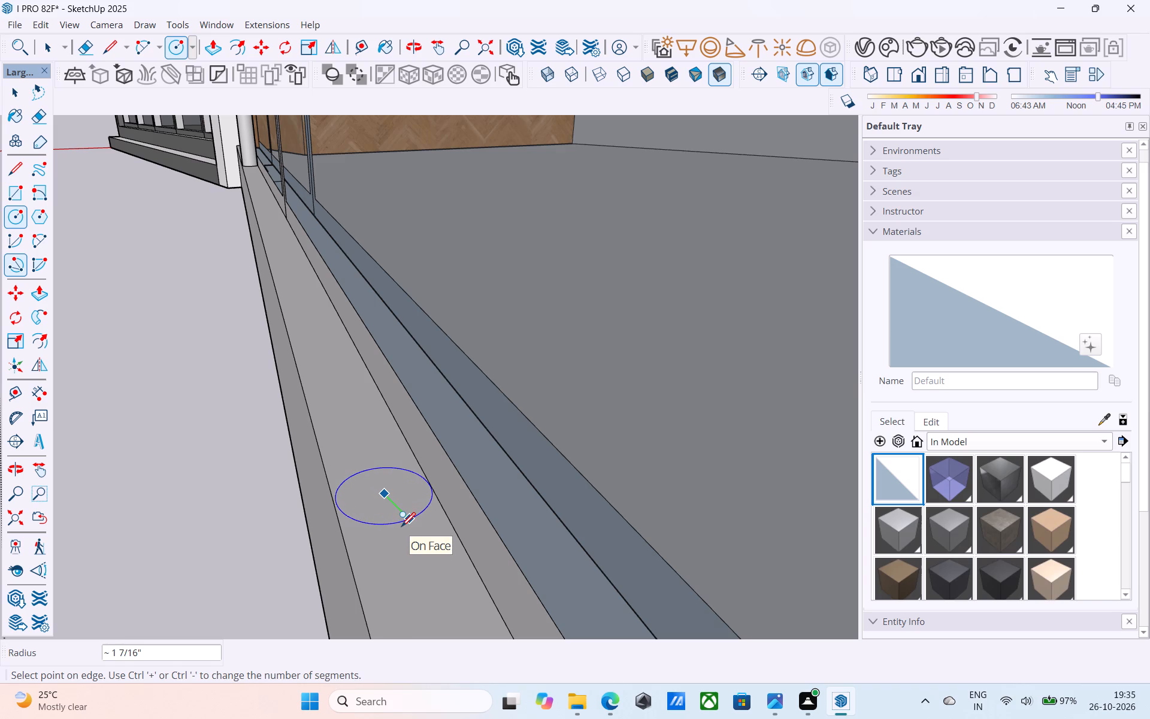
pyautogui.write('1.4"')
pyautogui.press('Return')
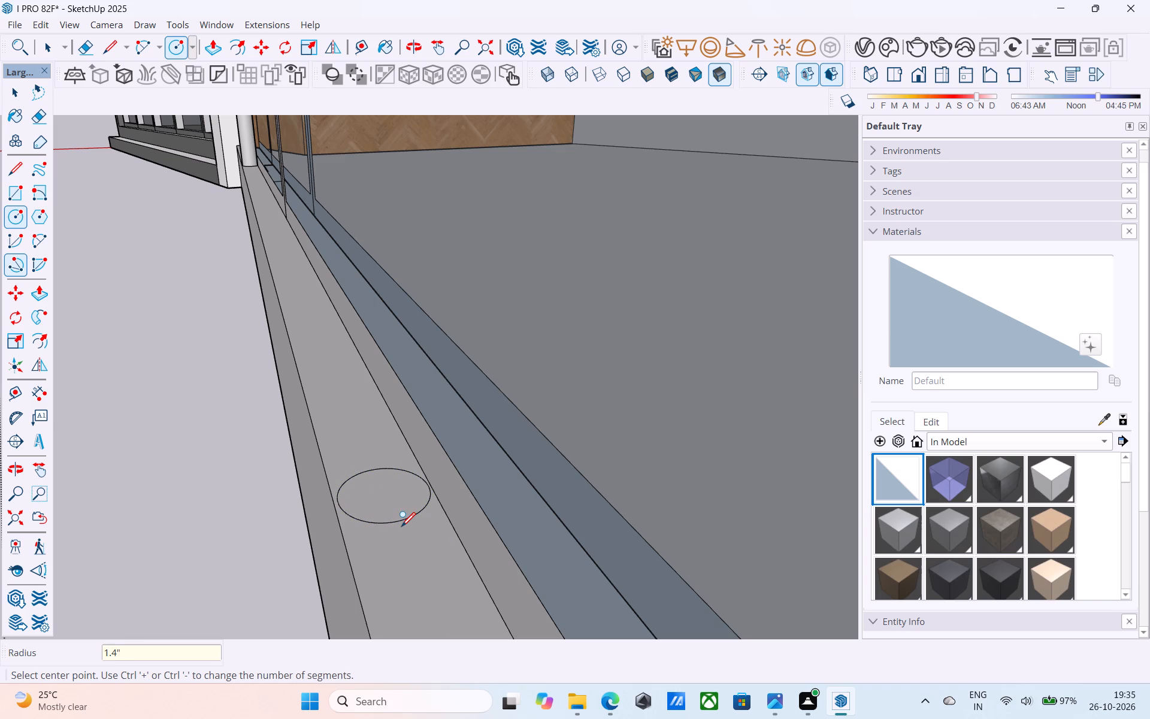
# Copy the new circle about 3 1/4" along the balcony ledge's outer edge towards the curve.
pyautogui.press('space')
pyautogui.click(389, 504)
pyautogui.press('m')
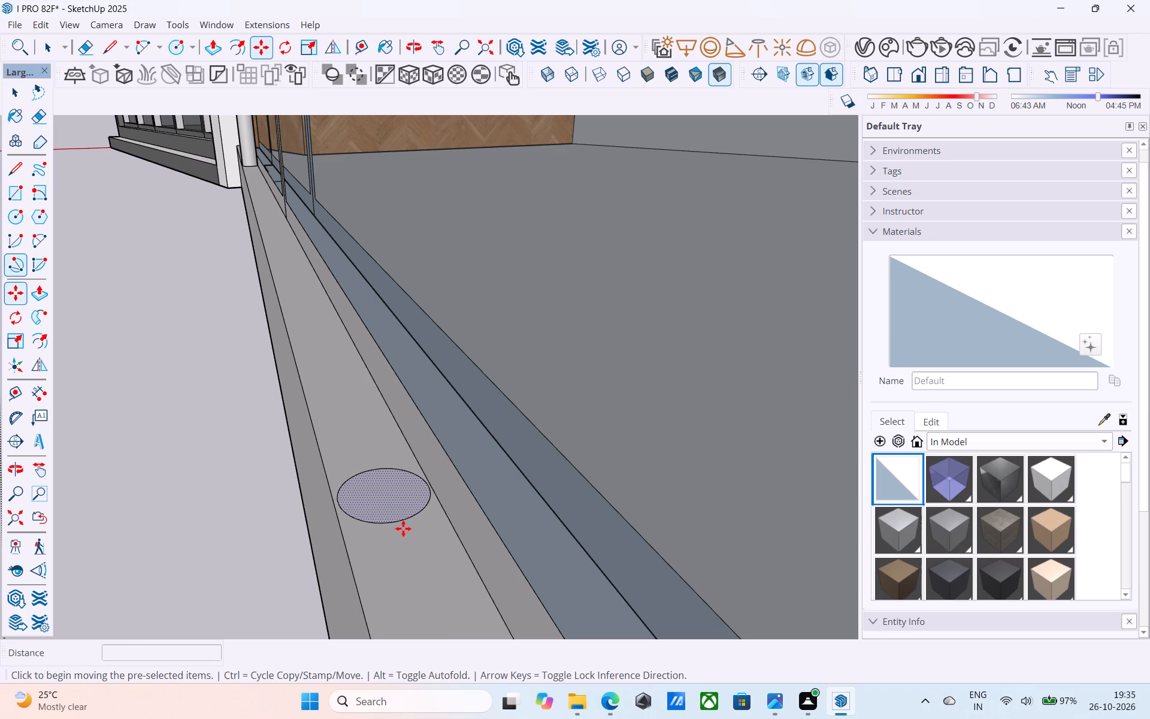
pyautogui.click(331, 492)
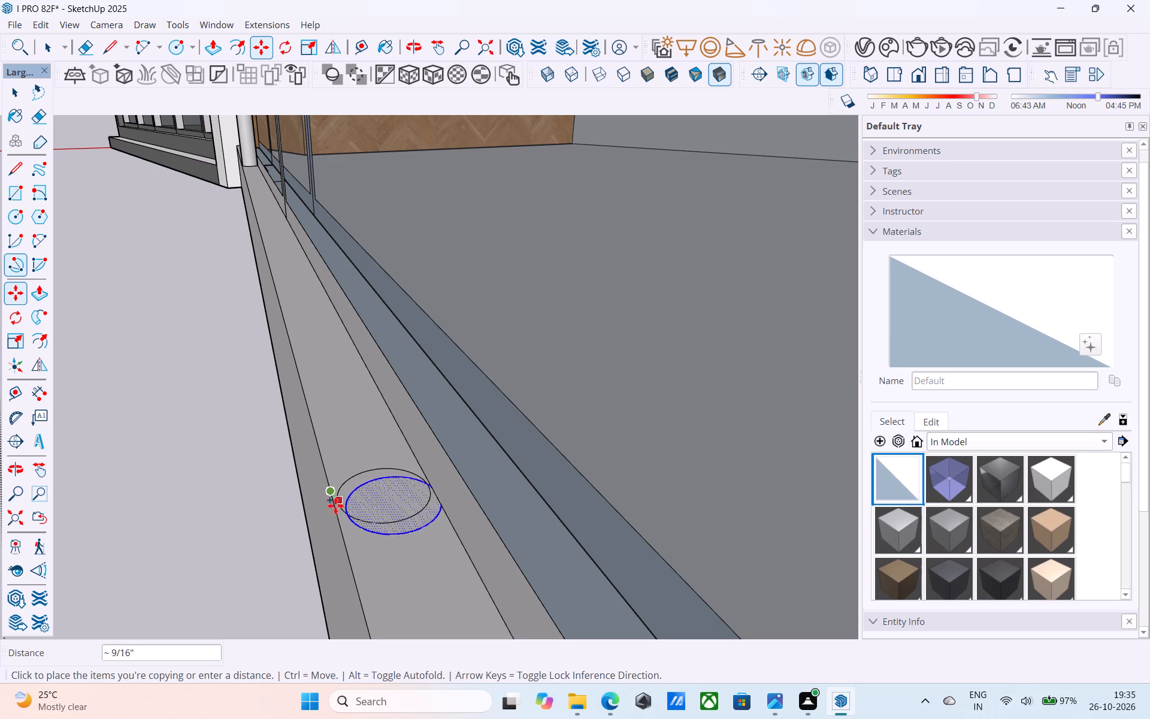
pyautogui.click(351, 562)
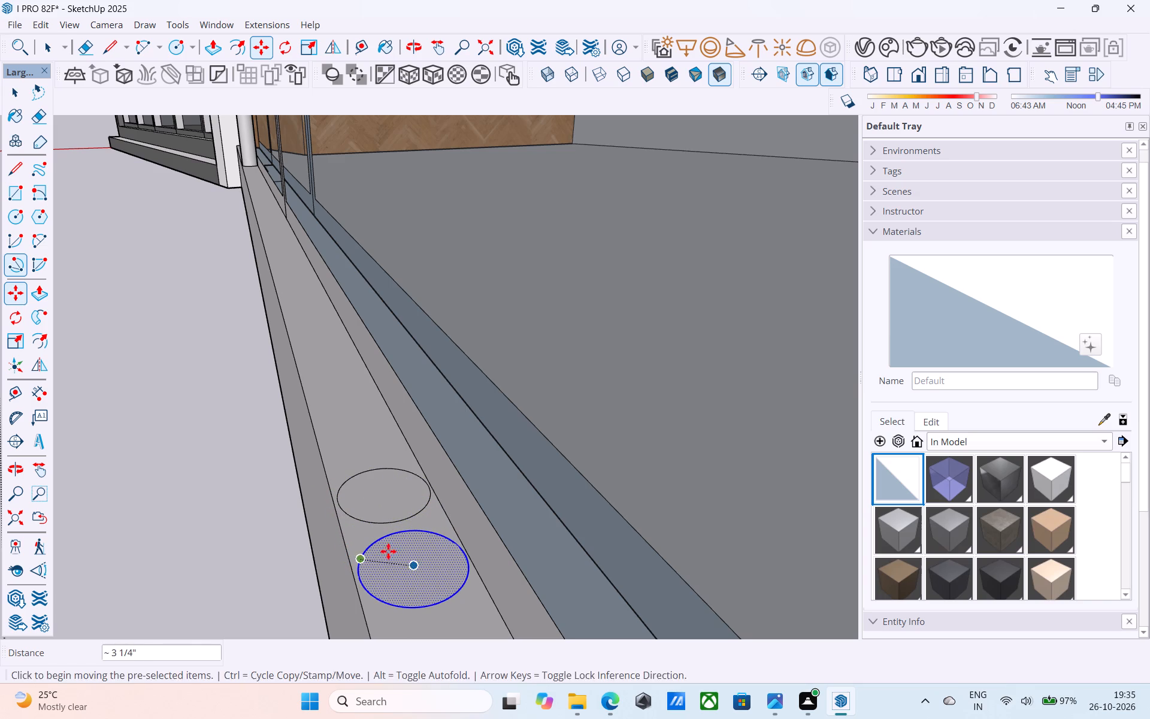
# Push/Pull the original circle near the curve up 9' 6" to the underside of the balcony slab above, forming a round pole.
pyautogui.press('space')
pyautogui.click(404, 501)
pyautogui.press('p')
pyautogui.click(404, 501)
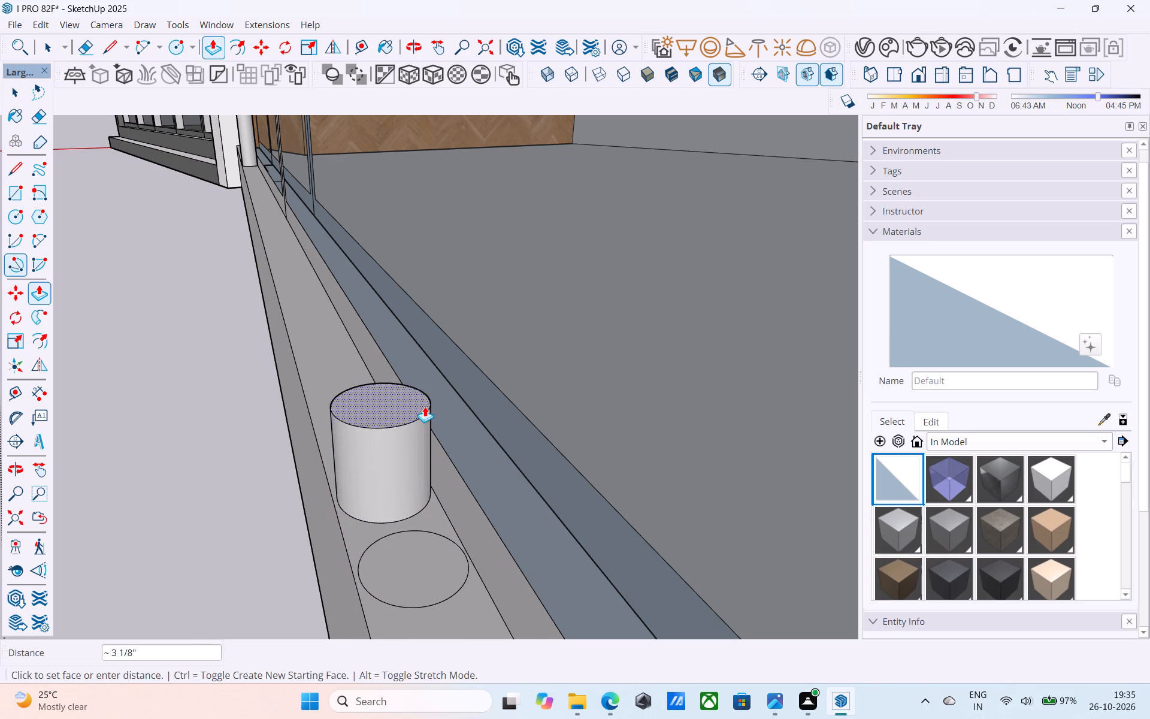
pyautogui.scroll(-20, 426, 403)
pyautogui.scroll(-14, 426, 403)
pyautogui.moveTo(400, 464); pyautogui.dragTo(487, 364, button='middle')
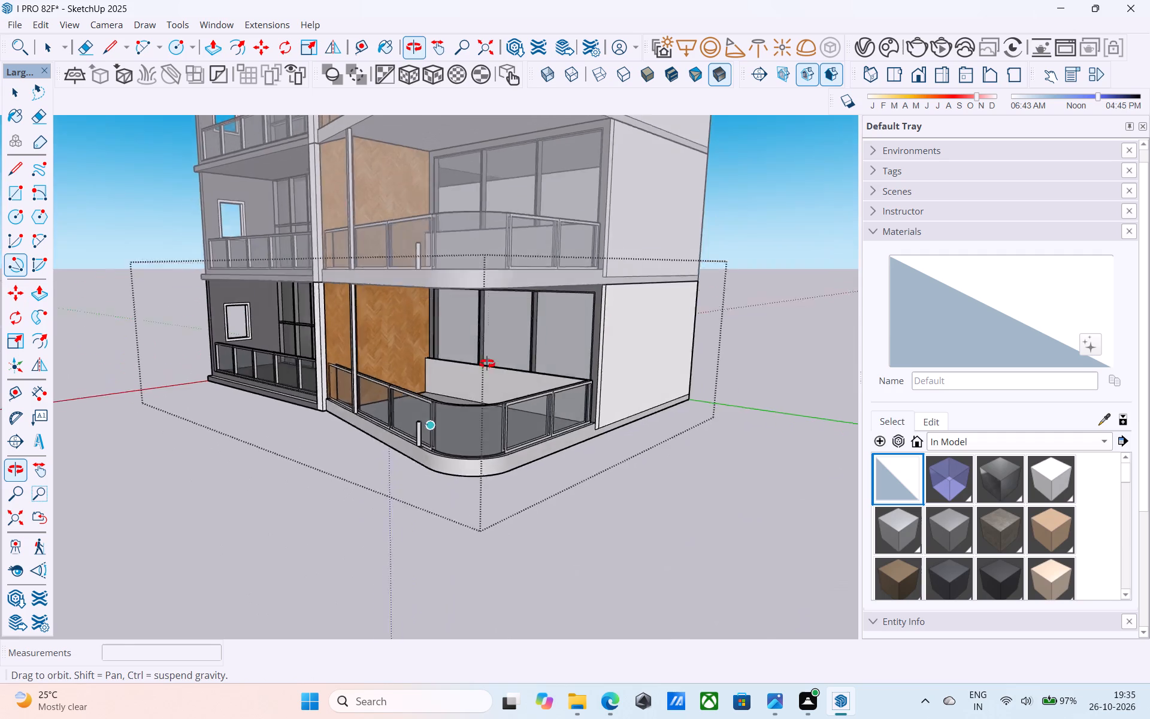
pyautogui.moveTo(487, 364); pyautogui.dragTo(445, 254, button='middle')
pyautogui.scroll(8, 429, 247)
pyautogui.click(429, 247)
pyautogui.scroll(-10, 428, 245)
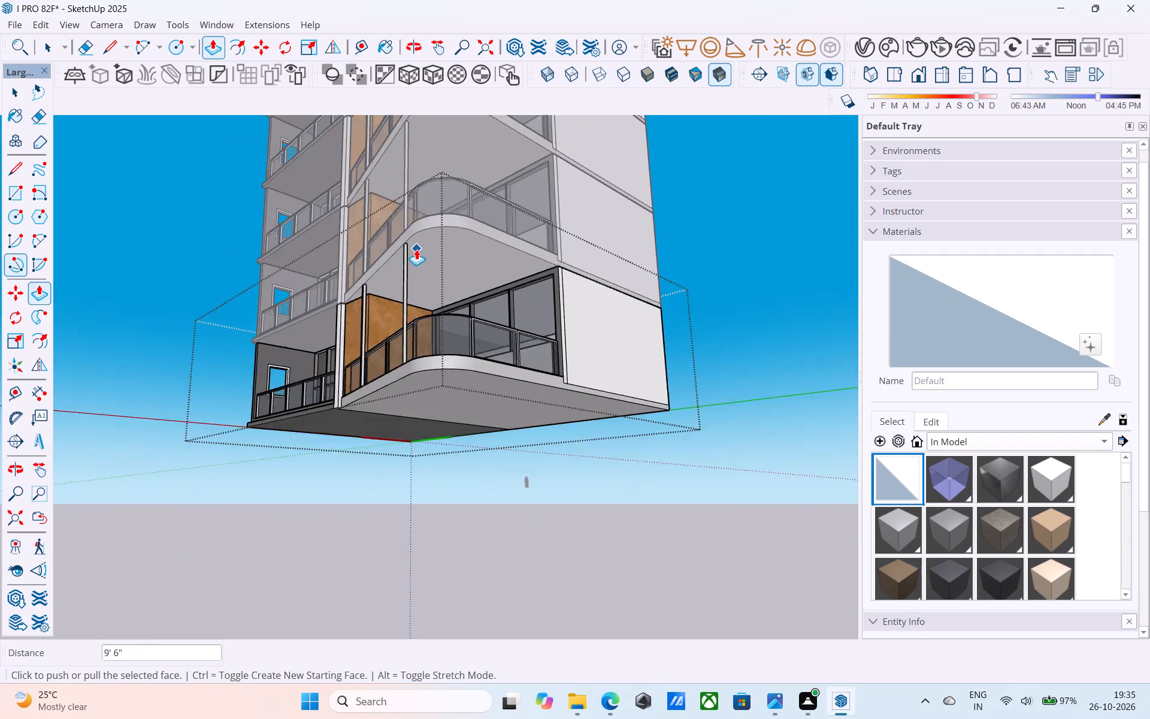
# Push/Pull the copied circle near the curve up by the same 9' 6" to complete the second pole pair.
pyautogui.scroll(-7, 416, 249)
pyautogui.moveTo(398, 297); pyautogui.dragTo(407, 466, button='middle')
pyautogui.scroll(19, 417, 443)
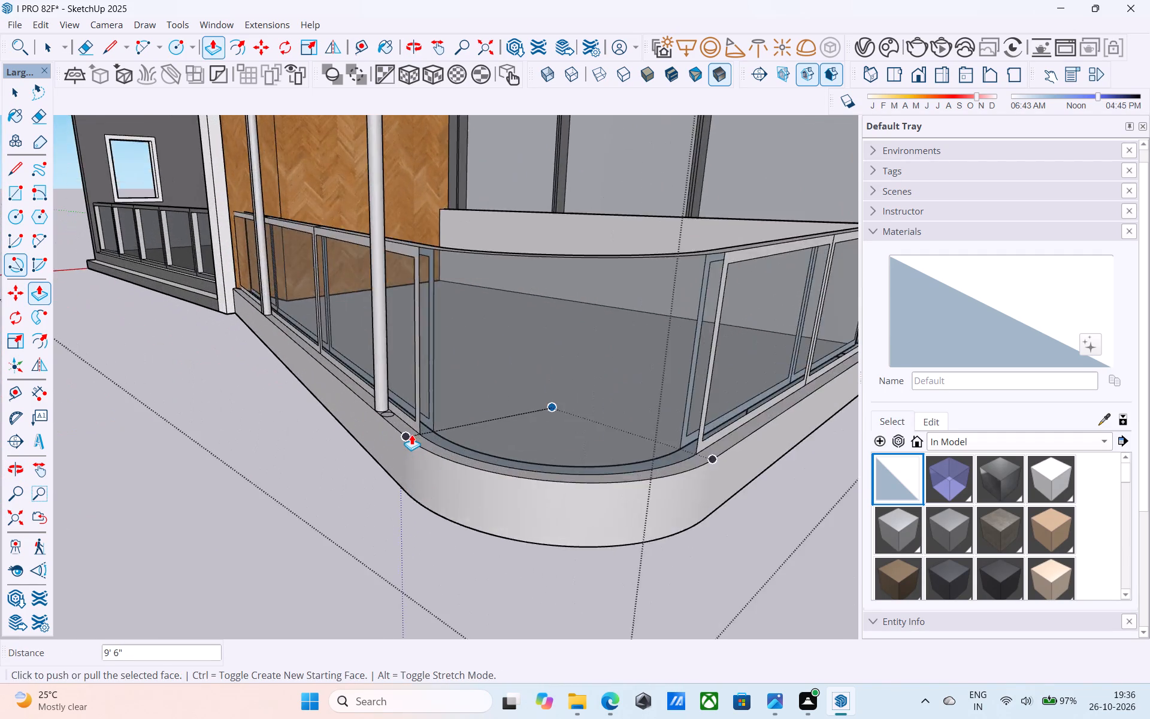
pyautogui.scroll(18, 411, 434)
pyautogui.press('space')
pyautogui.click(327, 363)
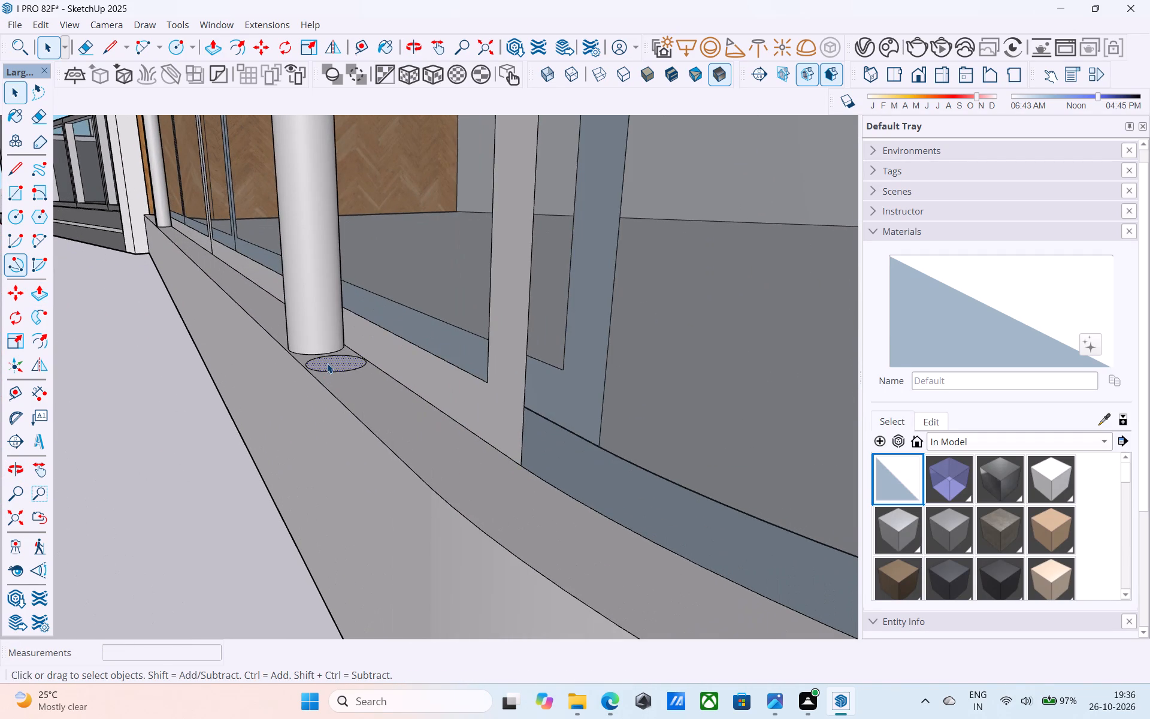
pyautogui.press('p')
pyautogui.doubleClick(327, 363)
pyautogui.scroll(-16, 328, 363)
pyautogui.scroll(1, 329, 363)
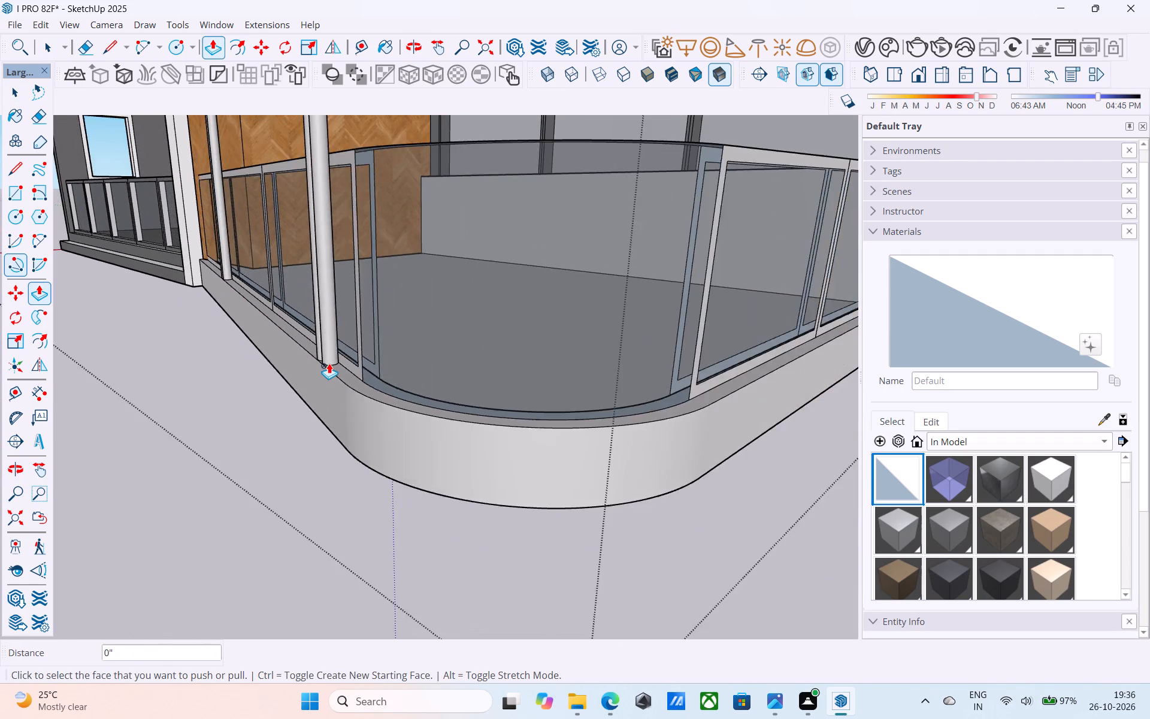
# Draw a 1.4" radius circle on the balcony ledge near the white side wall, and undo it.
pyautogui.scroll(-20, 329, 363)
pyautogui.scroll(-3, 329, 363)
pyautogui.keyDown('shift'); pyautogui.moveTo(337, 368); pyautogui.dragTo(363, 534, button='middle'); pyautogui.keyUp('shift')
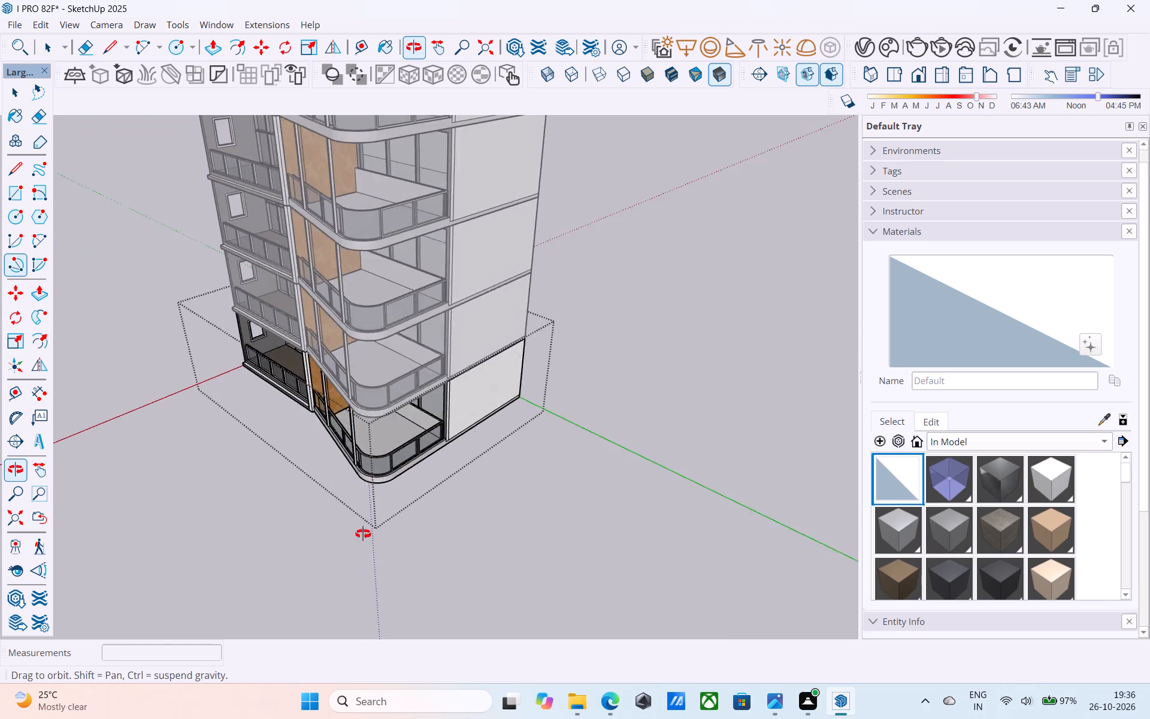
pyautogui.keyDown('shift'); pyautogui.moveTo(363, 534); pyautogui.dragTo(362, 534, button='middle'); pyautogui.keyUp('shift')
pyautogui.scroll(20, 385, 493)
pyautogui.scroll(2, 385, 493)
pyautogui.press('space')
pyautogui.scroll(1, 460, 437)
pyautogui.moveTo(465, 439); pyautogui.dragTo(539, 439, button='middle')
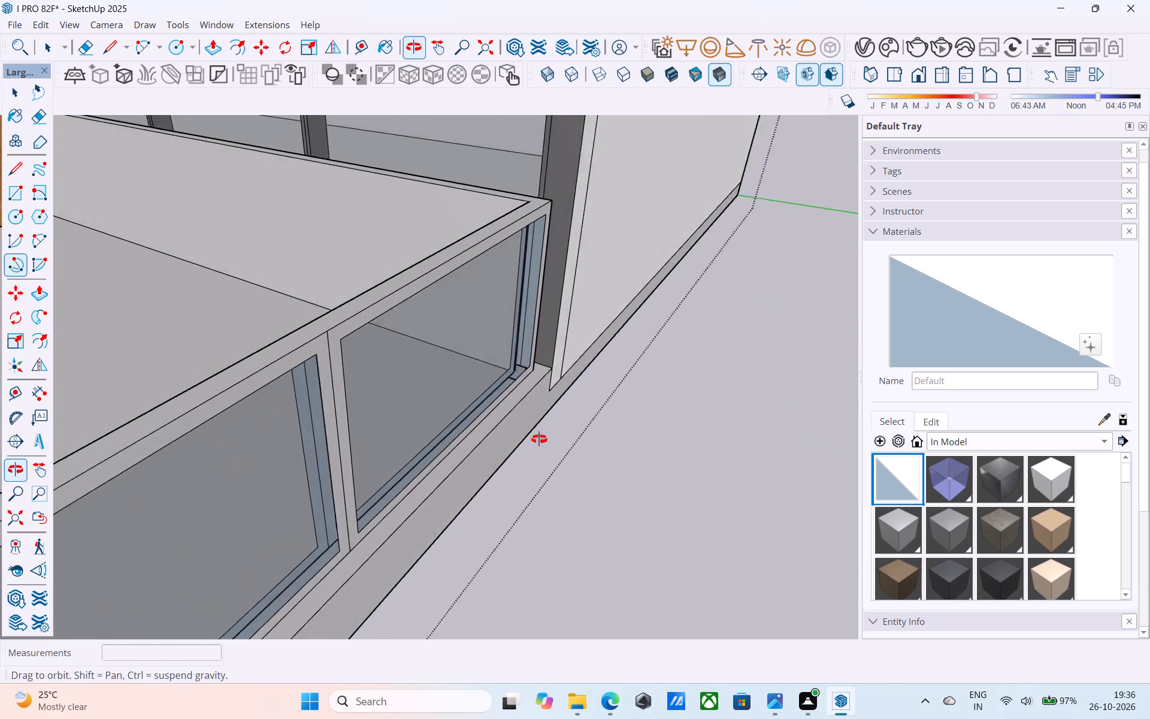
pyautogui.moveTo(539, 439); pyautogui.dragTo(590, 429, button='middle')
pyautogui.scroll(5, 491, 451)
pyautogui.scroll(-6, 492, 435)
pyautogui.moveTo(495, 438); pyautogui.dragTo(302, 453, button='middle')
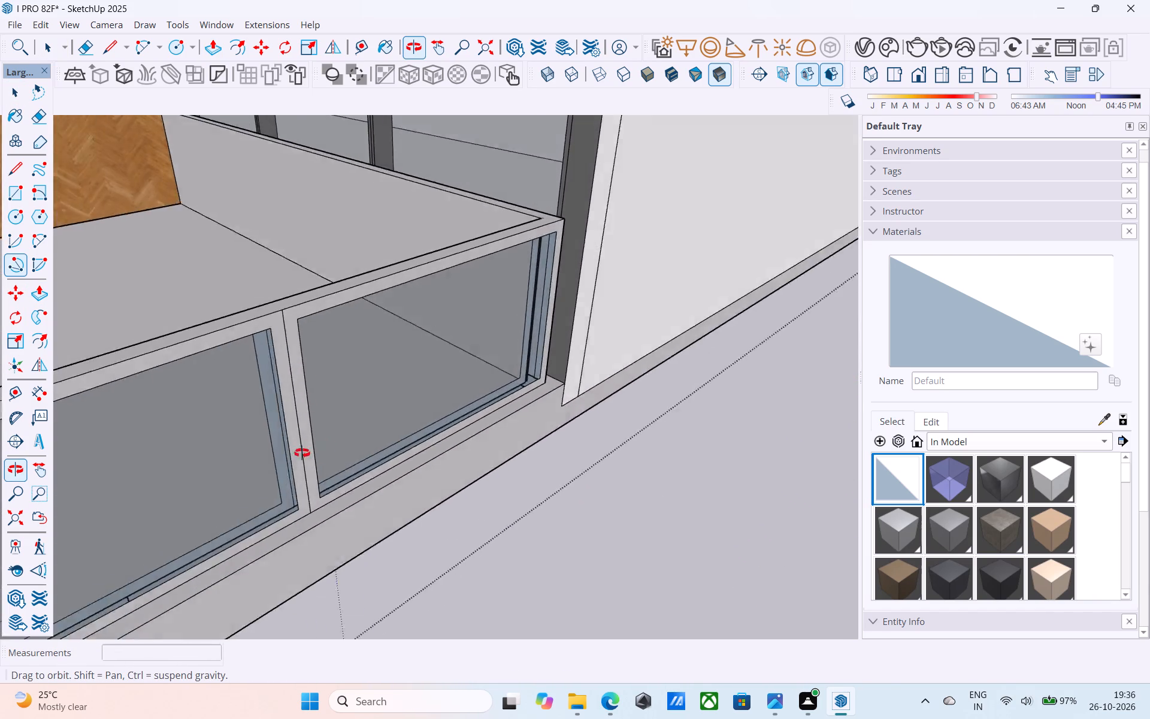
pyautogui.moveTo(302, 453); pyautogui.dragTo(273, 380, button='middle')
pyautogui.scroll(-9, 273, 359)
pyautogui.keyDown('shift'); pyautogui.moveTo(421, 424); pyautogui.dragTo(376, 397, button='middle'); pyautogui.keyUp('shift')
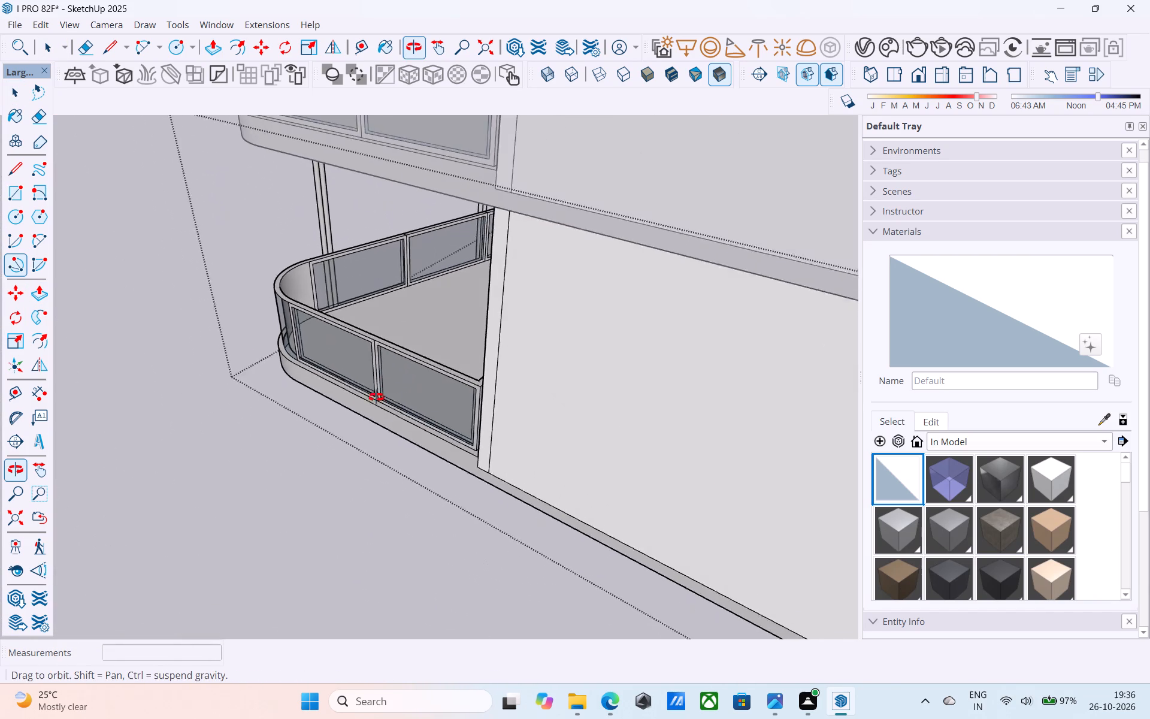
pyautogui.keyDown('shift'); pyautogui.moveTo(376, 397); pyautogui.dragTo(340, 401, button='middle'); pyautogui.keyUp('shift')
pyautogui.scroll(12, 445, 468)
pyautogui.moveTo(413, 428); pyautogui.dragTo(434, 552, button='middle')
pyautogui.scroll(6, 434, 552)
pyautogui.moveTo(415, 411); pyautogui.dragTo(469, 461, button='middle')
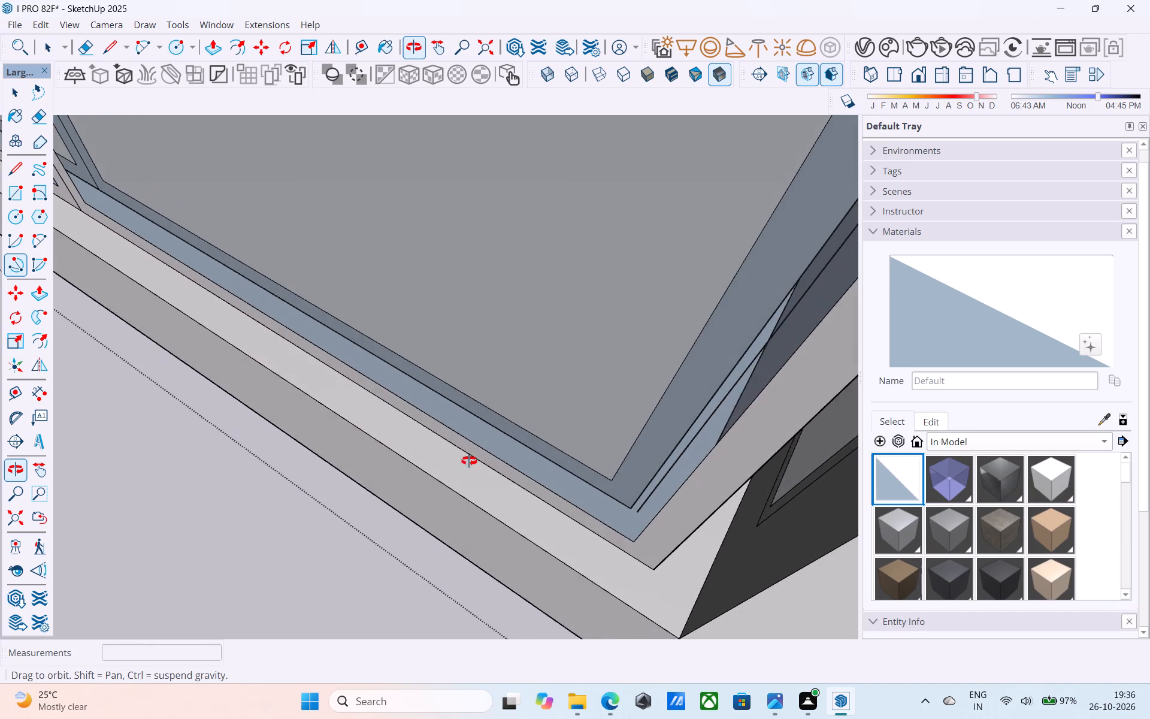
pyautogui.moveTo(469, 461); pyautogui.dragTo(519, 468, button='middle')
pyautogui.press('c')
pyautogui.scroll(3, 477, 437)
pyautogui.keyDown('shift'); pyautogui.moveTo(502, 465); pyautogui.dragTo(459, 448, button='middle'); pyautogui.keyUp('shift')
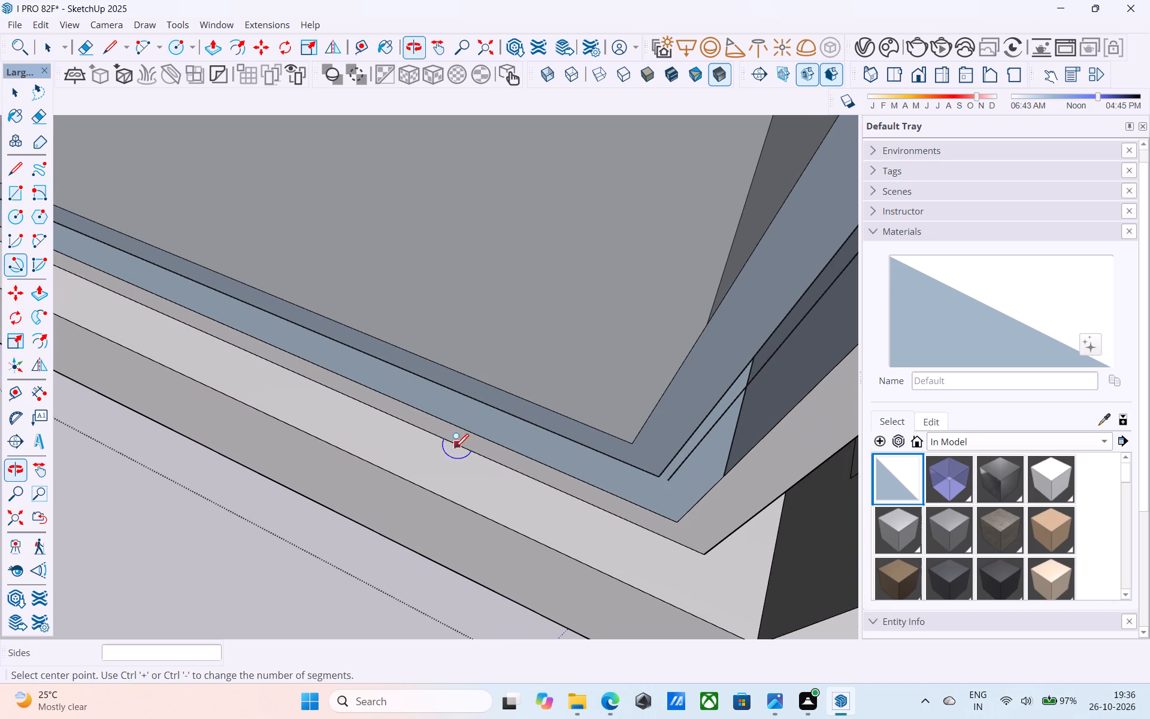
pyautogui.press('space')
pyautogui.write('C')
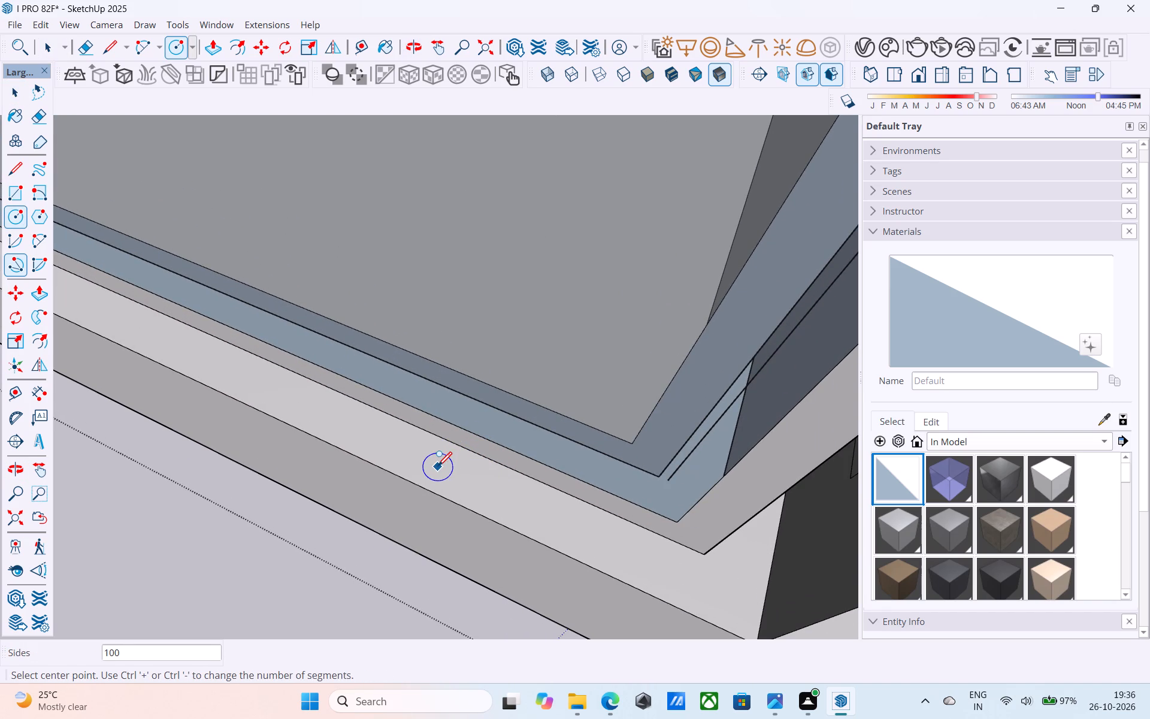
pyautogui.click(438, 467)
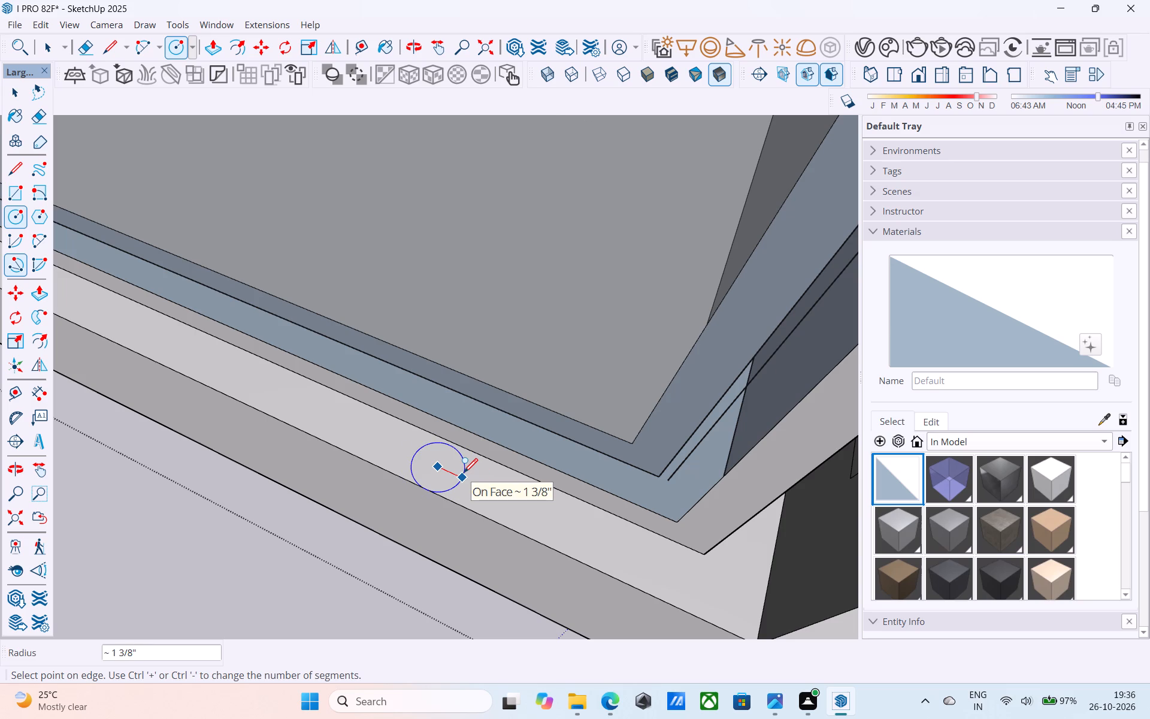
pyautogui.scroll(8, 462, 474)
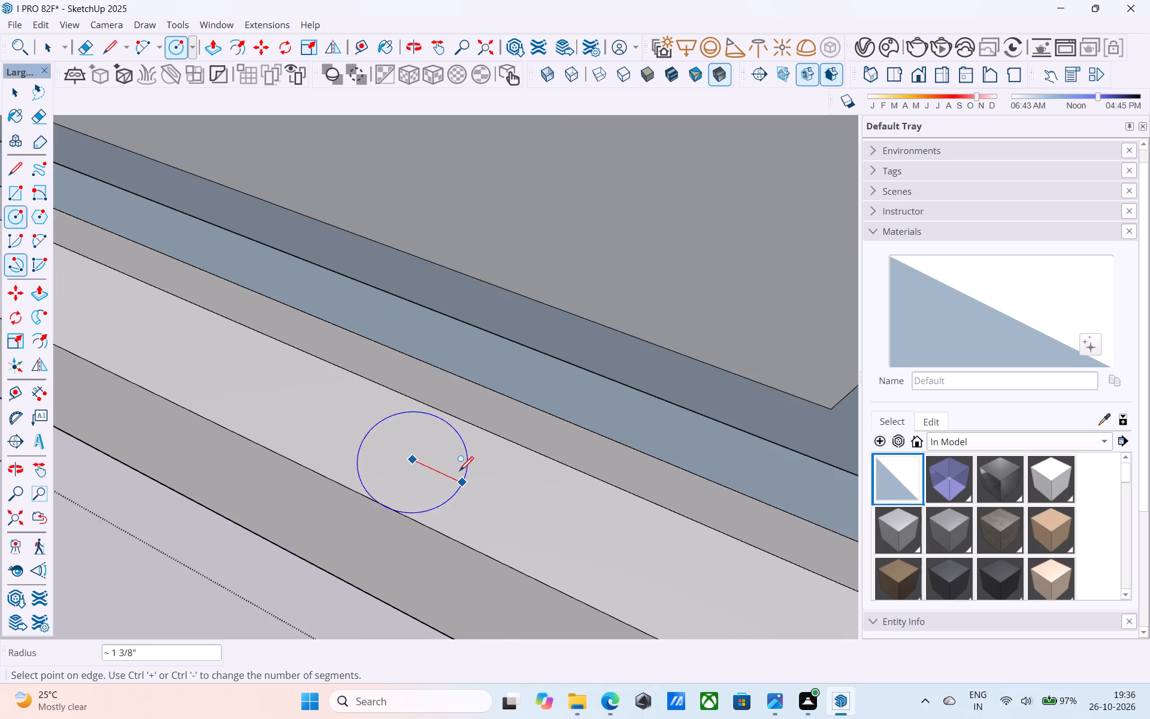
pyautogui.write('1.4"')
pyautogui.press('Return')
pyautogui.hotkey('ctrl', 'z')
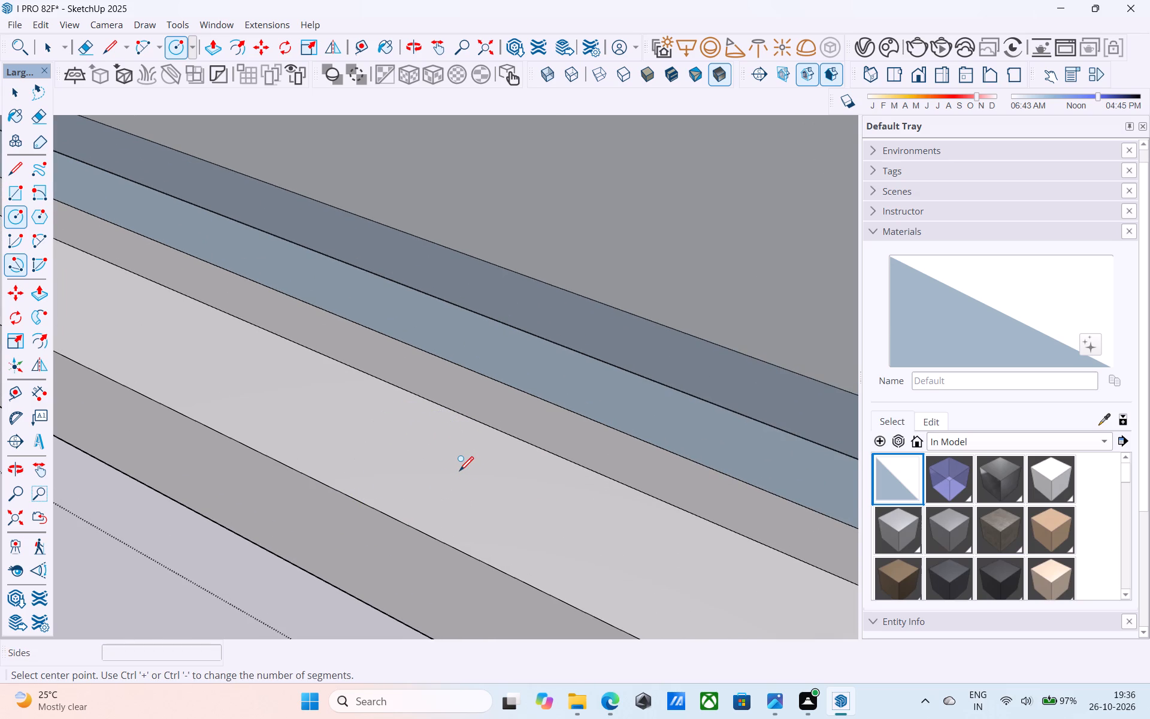
# Draw a circle of about 1 3/8" radius on the balcony ledge in front of the last parapet panel beside the side wall.
pyautogui.press('c')
pyautogui.click(464, 476)
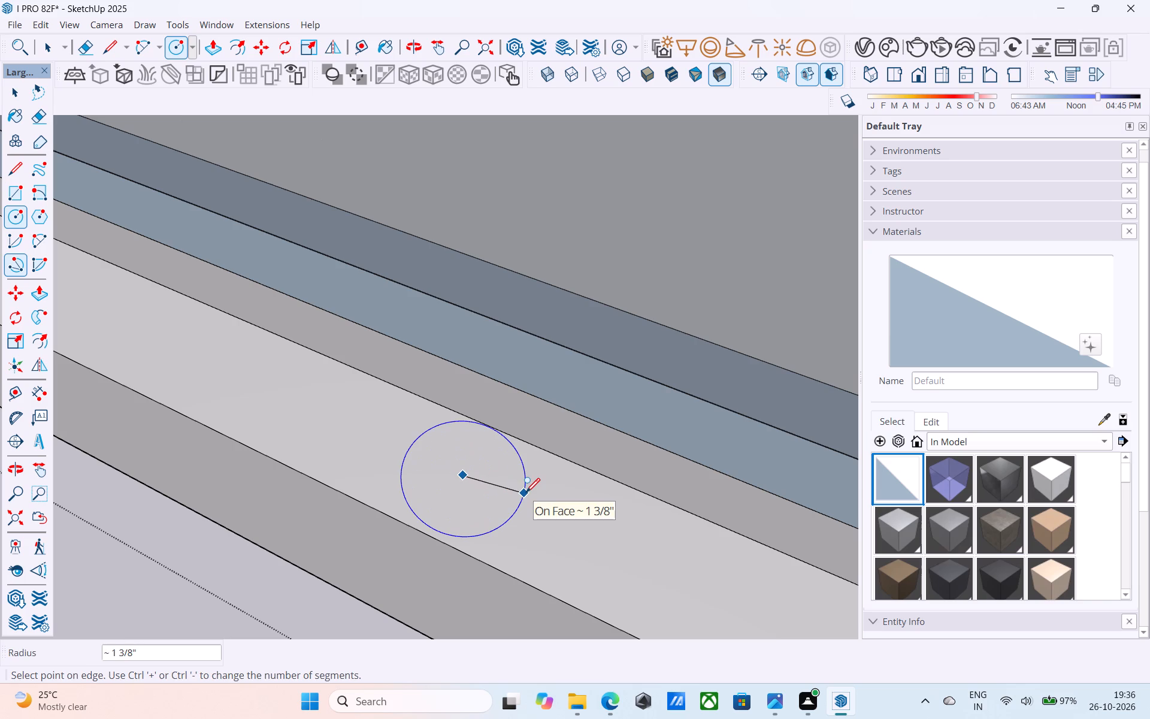
pyautogui.click(526, 494)
# Copy the circle's face about 3 5/16" along the ledge's outer edge, away from the side wall.
pyautogui.press('space')
pyautogui.click(499, 498)
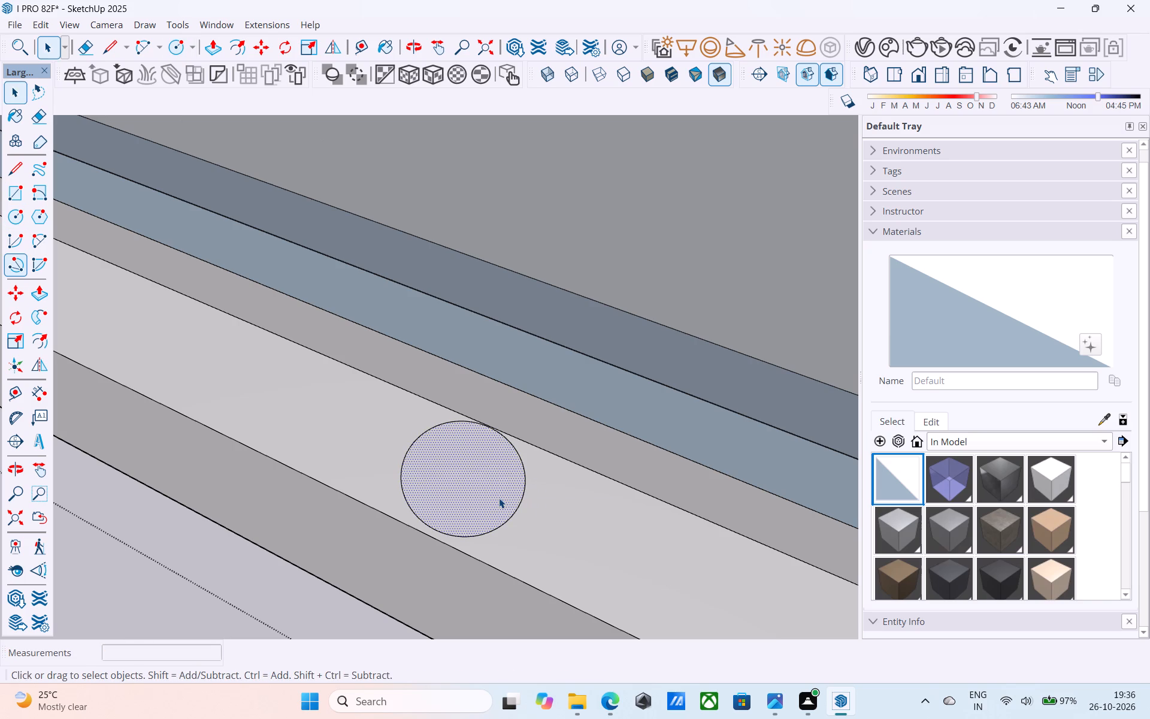
pyautogui.press('m')
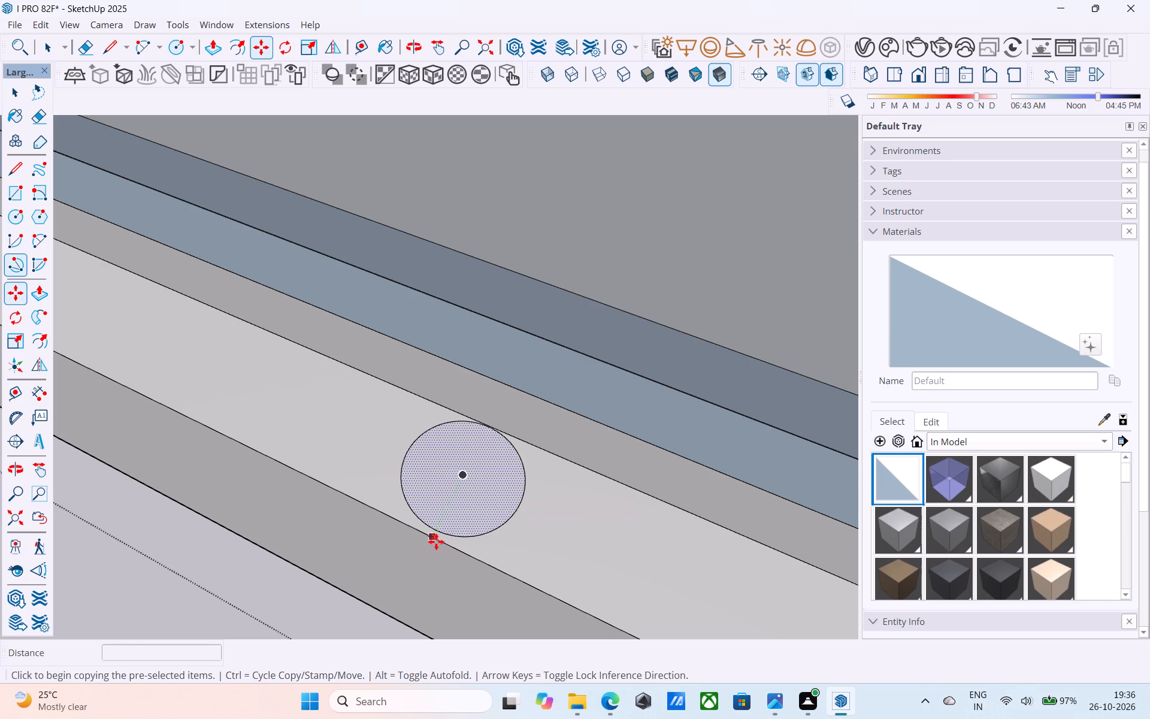
pyautogui.click(436, 542)
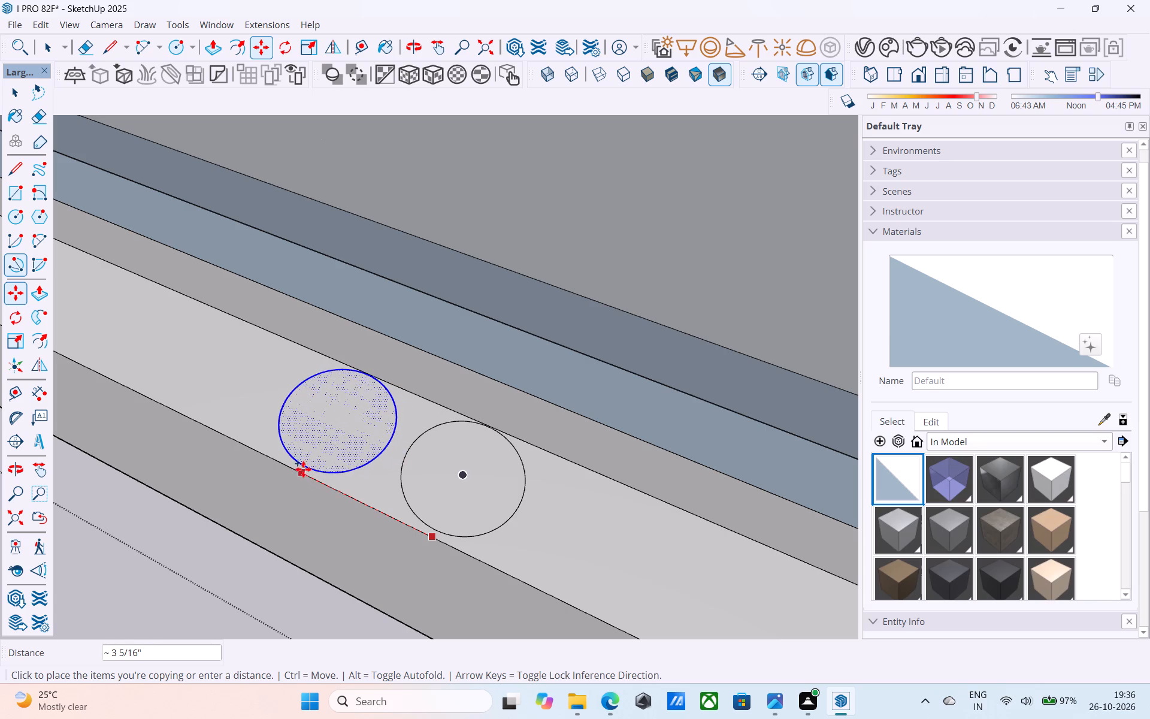
pyautogui.click(303, 469)
# Push/Pull the copied circle up about 9' 5 1/4" to the balcony slab above, forming a round pole.
pyautogui.press('space')
pyautogui.click(305, 464)
pyautogui.click(340, 431)
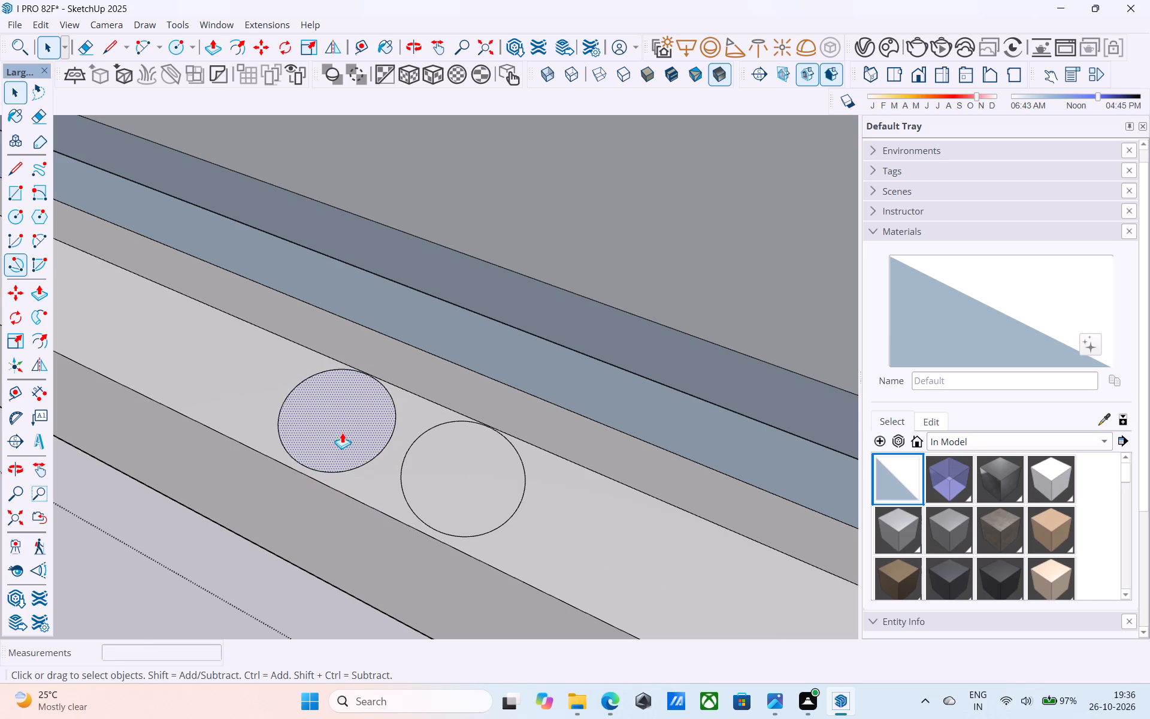
pyautogui.press('p')
pyautogui.click(344, 433)
pyautogui.scroll(-12, 364, 370)
pyautogui.keyDown('shift'); pyautogui.moveTo(358, 373); pyautogui.dragTo(427, 200, button='middle'); pyautogui.keyUp('shift')
pyautogui.scroll(-9, 421, 205)
pyautogui.keyDown('shift'); pyautogui.moveTo(416, 231); pyautogui.dragTo(461, 563, button='middle'); pyautogui.keyUp('shift')
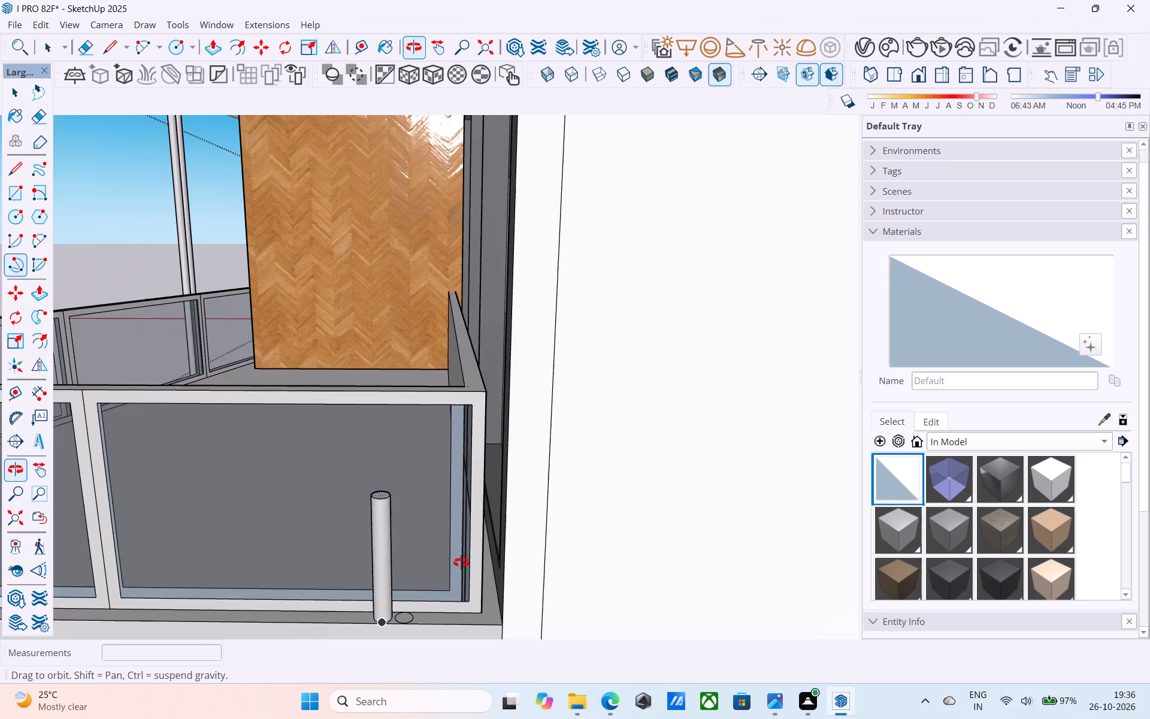
pyautogui.keyDown('shift'); pyautogui.moveTo(461, 563); pyautogui.dragTo(518, 476, button='middle'); pyautogui.keyUp('shift')
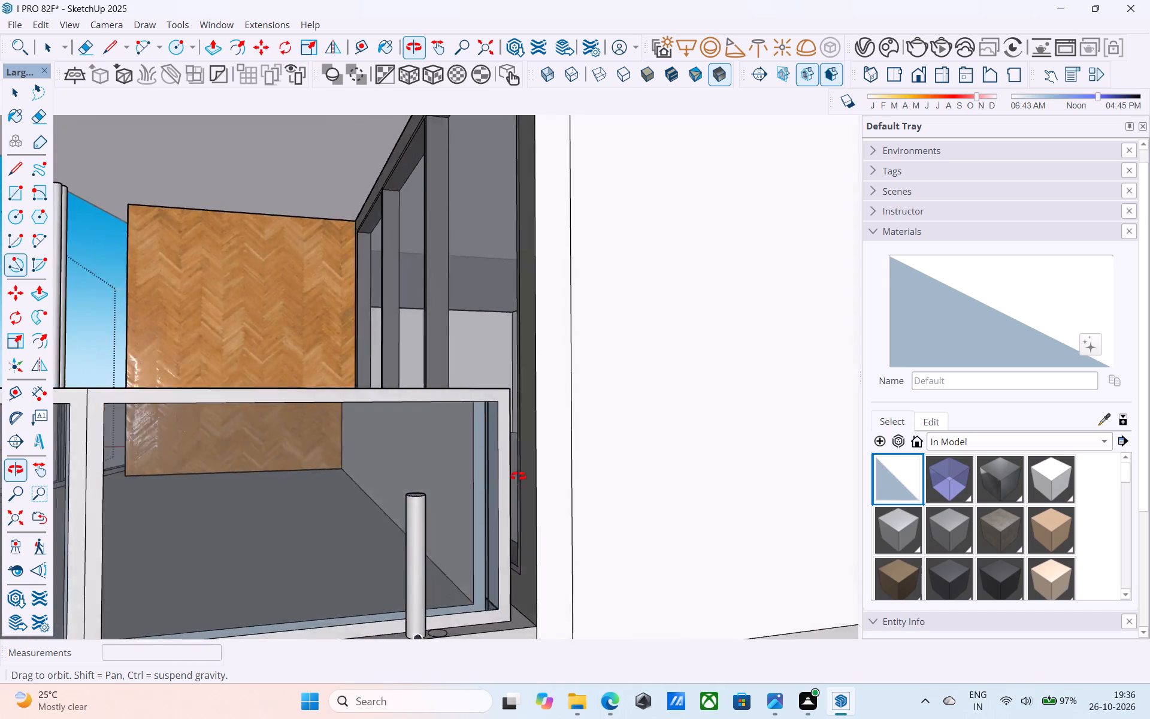
pyautogui.keyDown('shift'); pyautogui.moveTo(518, 476); pyautogui.dragTo(501, 251, button='middle'); pyautogui.keyUp('shift')
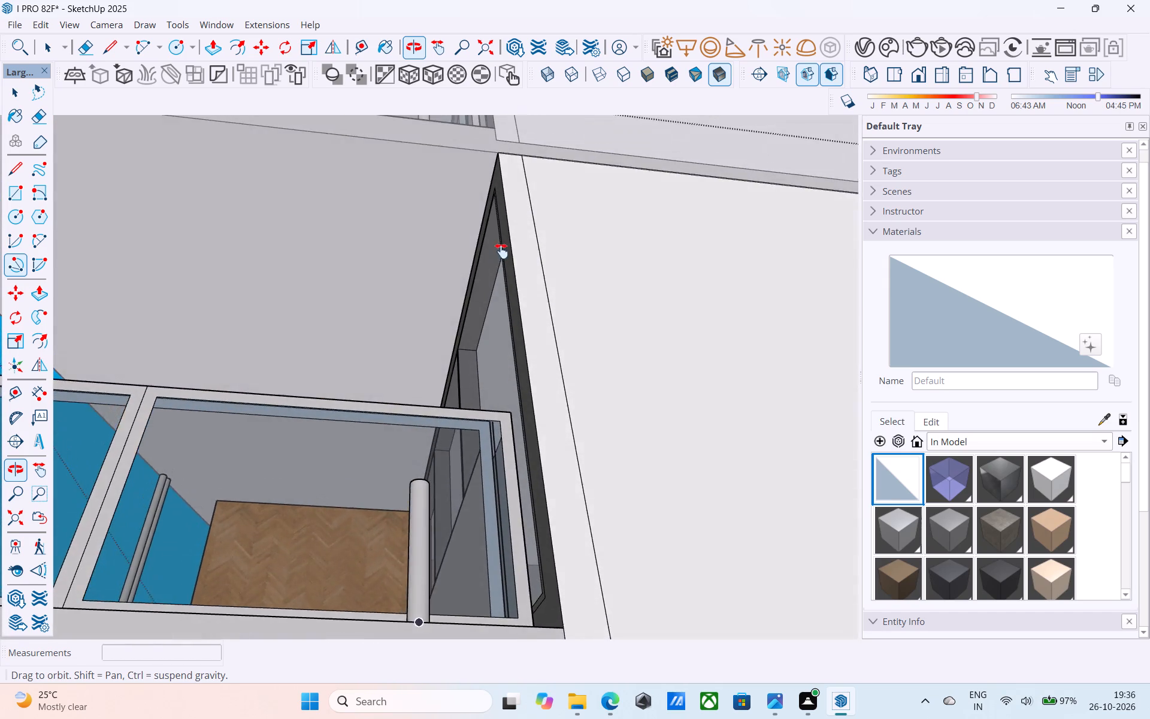
pyautogui.keyDown('shift'); pyautogui.moveTo(501, 251); pyautogui.dragTo(522, 417, button='middle'); pyautogui.keyUp('shift')
pyautogui.click(450, 304)
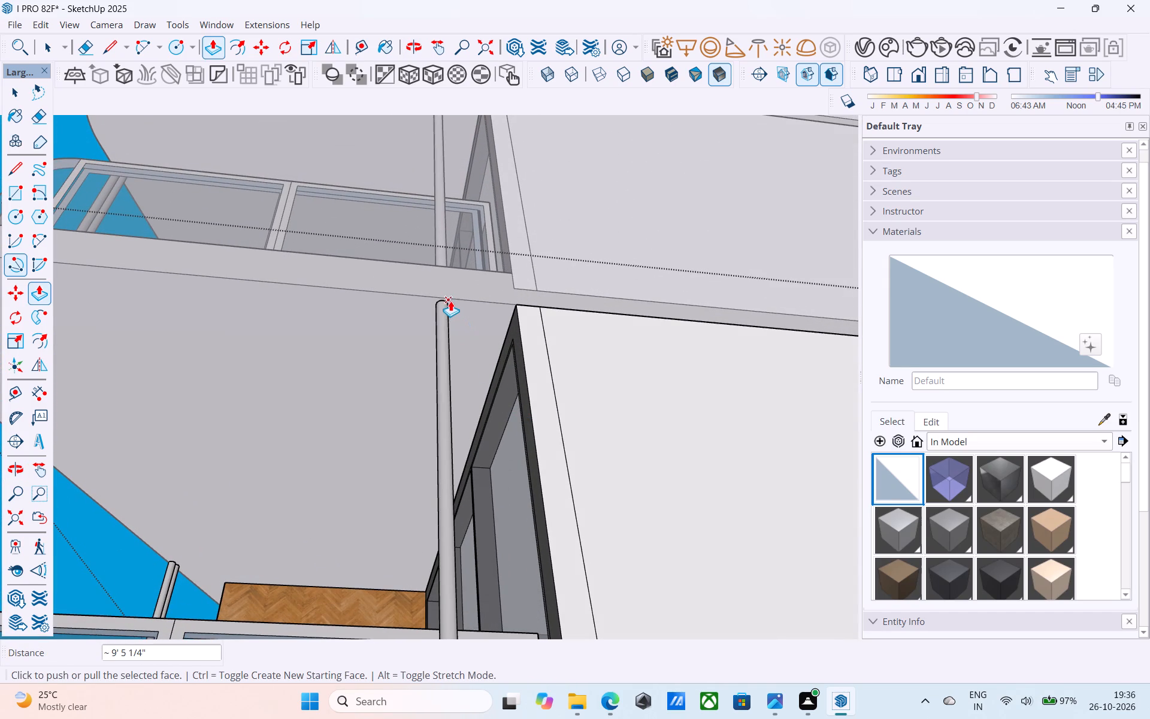
# Push/Pull the original circle beside the side wall up by the same height to complete the third pole pair.
pyautogui.scroll(-12, 450, 301)
pyautogui.moveTo(449, 339); pyautogui.dragTo(446, 623, button='middle')
pyautogui.scroll(12, 446, 623)
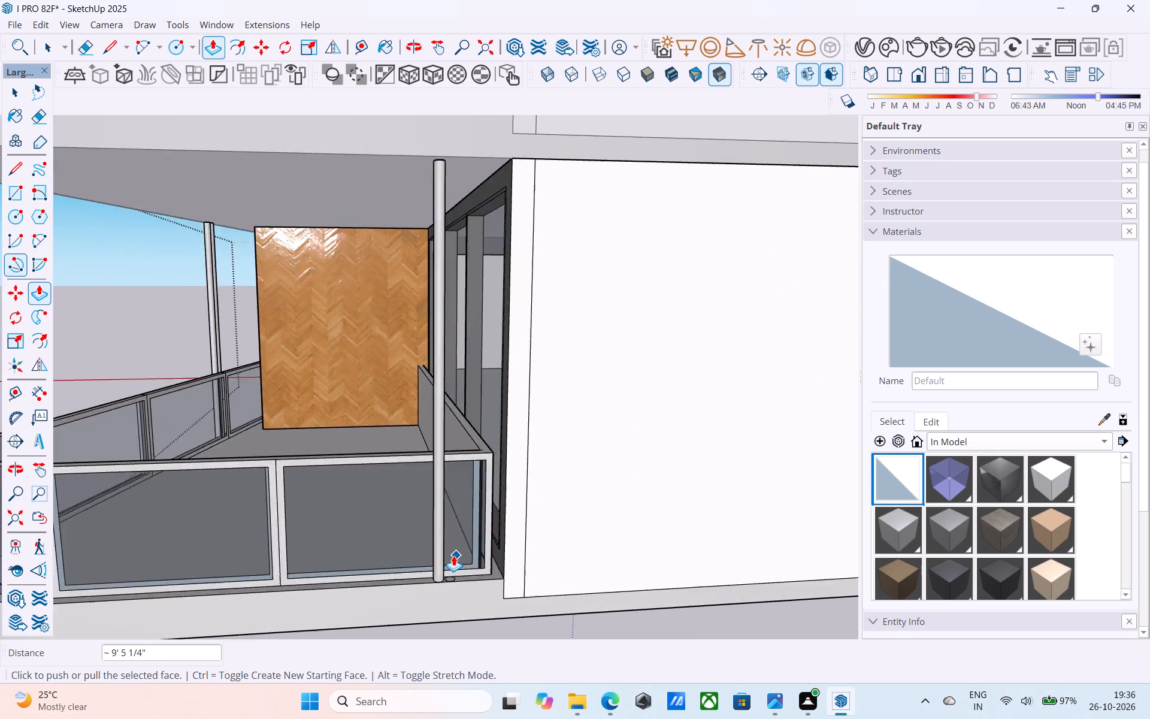
pyautogui.scroll(12, 453, 555)
pyautogui.press('space')
pyautogui.click(455, 593)
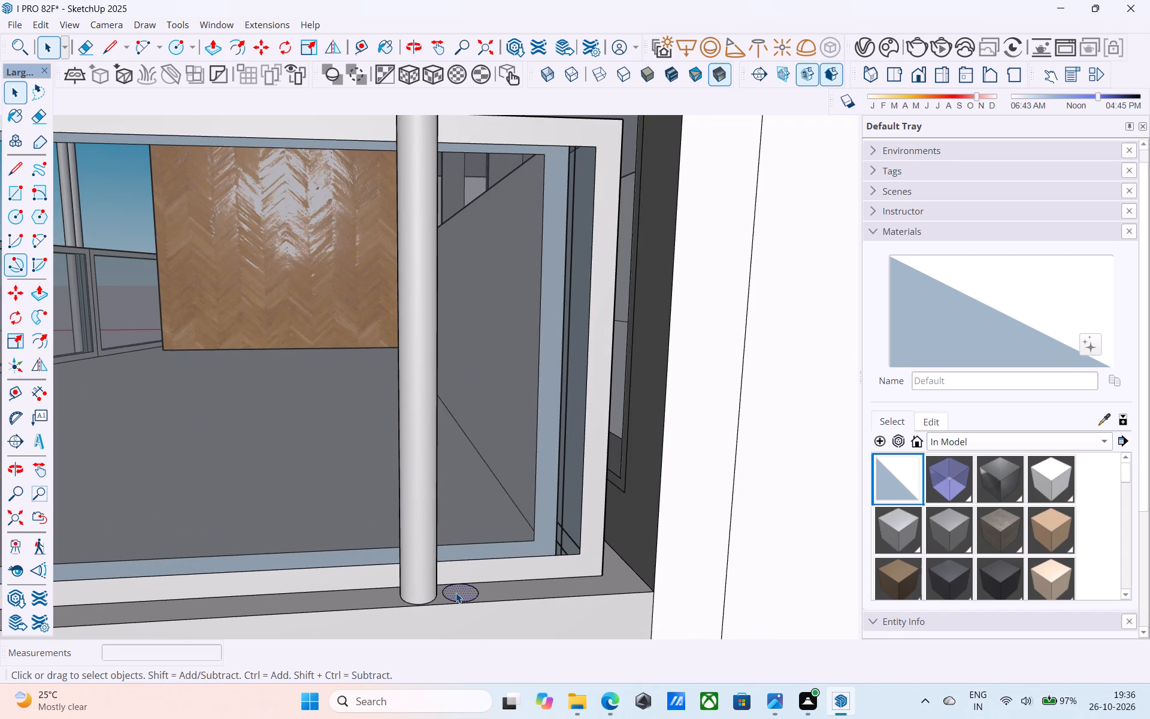
pyautogui.press('p')
pyautogui.doubleClick(456, 593)
pyautogui.scroll(-7, 454, 587)
pyautogui.press('space')
# Erase the vertical edge dividing the side face of the parapet's end post next to the side wall.
pyautogui.moveTo(489, 559); pyautogui.dragTo(298, 551, button='middle')
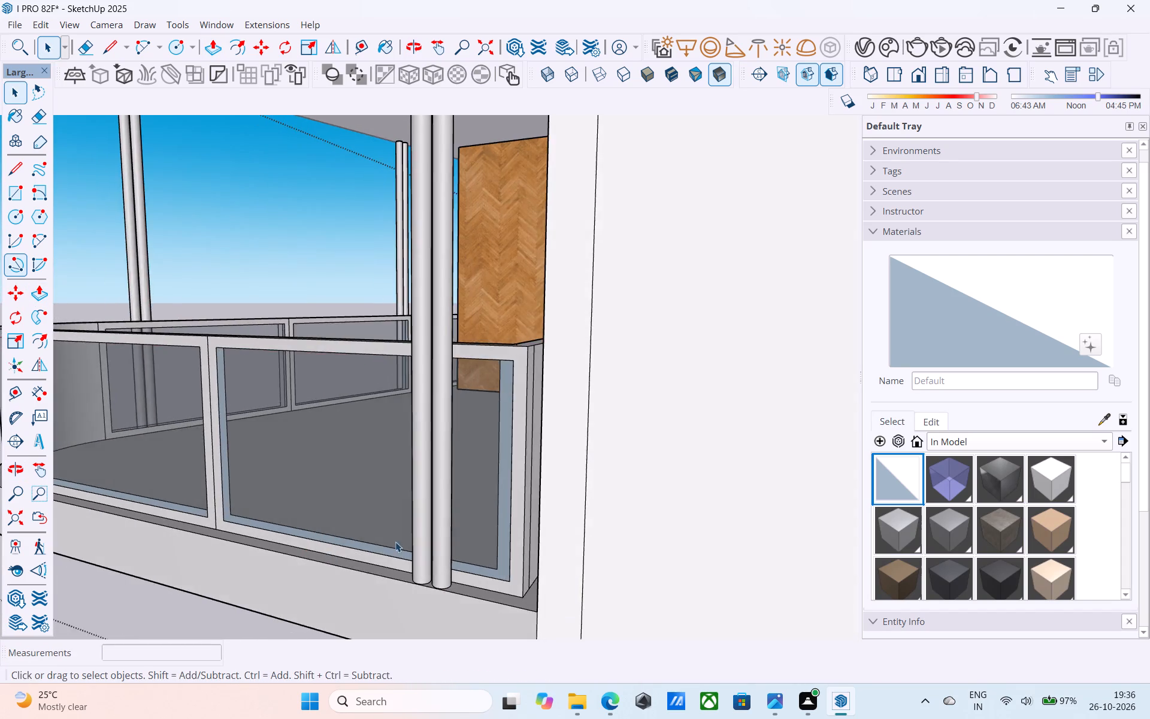
pyautogui.scroll(9, 517, 521)
pyautogui.click(547, 507)
pyautogui.press('e')
pyautogui.moveTo(560, 501); pyautogui.dragTo(561, 495)
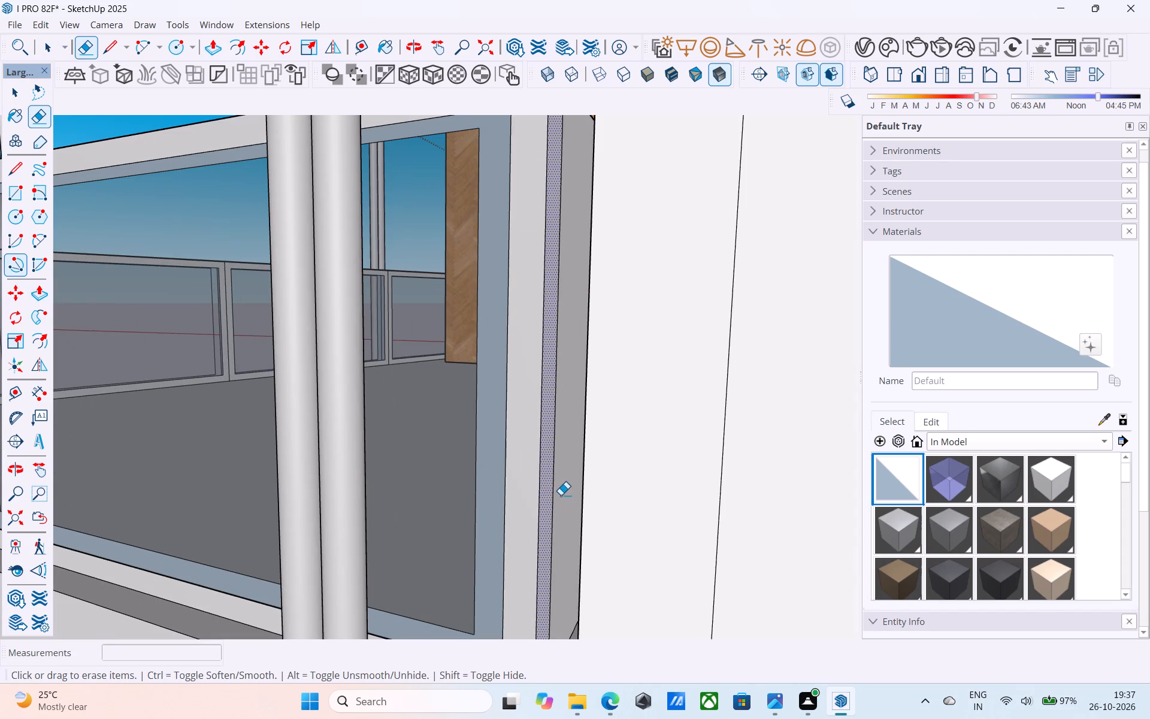
pyautogui.moveTo(561, 495); pyautogui.dragTo(556, 487)
pyautogui.moveTo(555, 487); pyautogui.dragTo(563, 485)
# Push/Pull the merged side face of the parapet's end post 3" towards the side wall.
pyautogui.press('space')
pyautogui.click(562, 485)
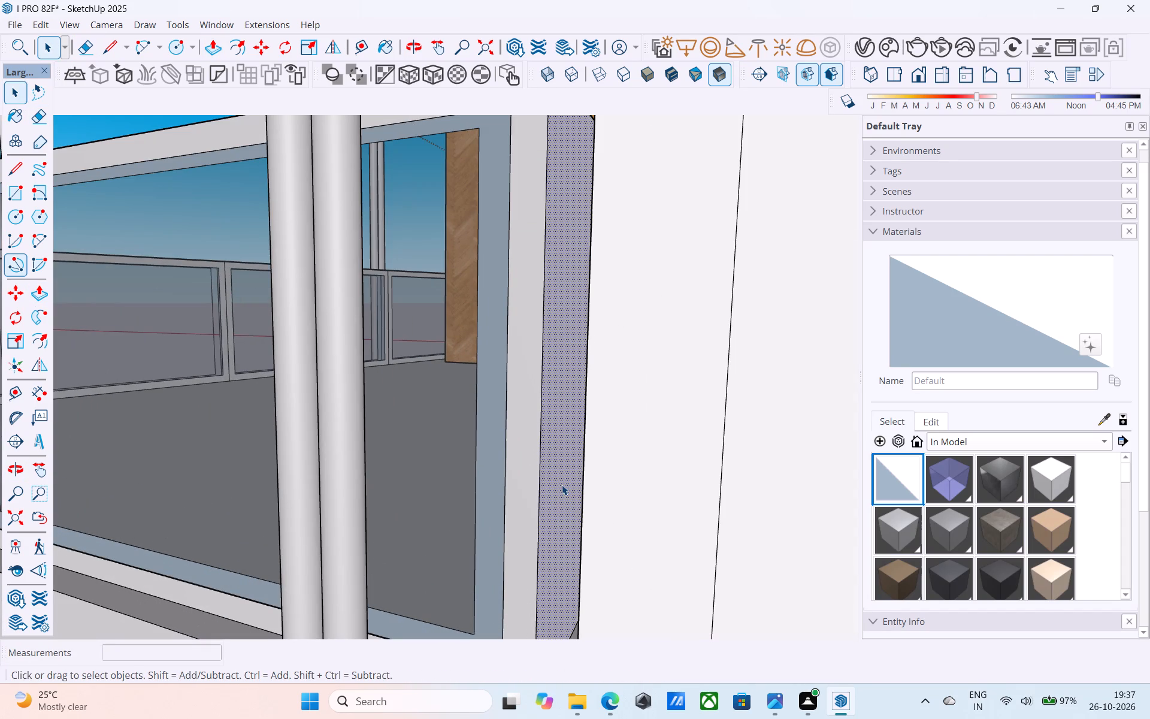
pyautogui.press('p')
pyautogui.click(562, 485)
pyautogui.moveTo(577, 488); pyautogui.dragTo(707, 501, button='middle')
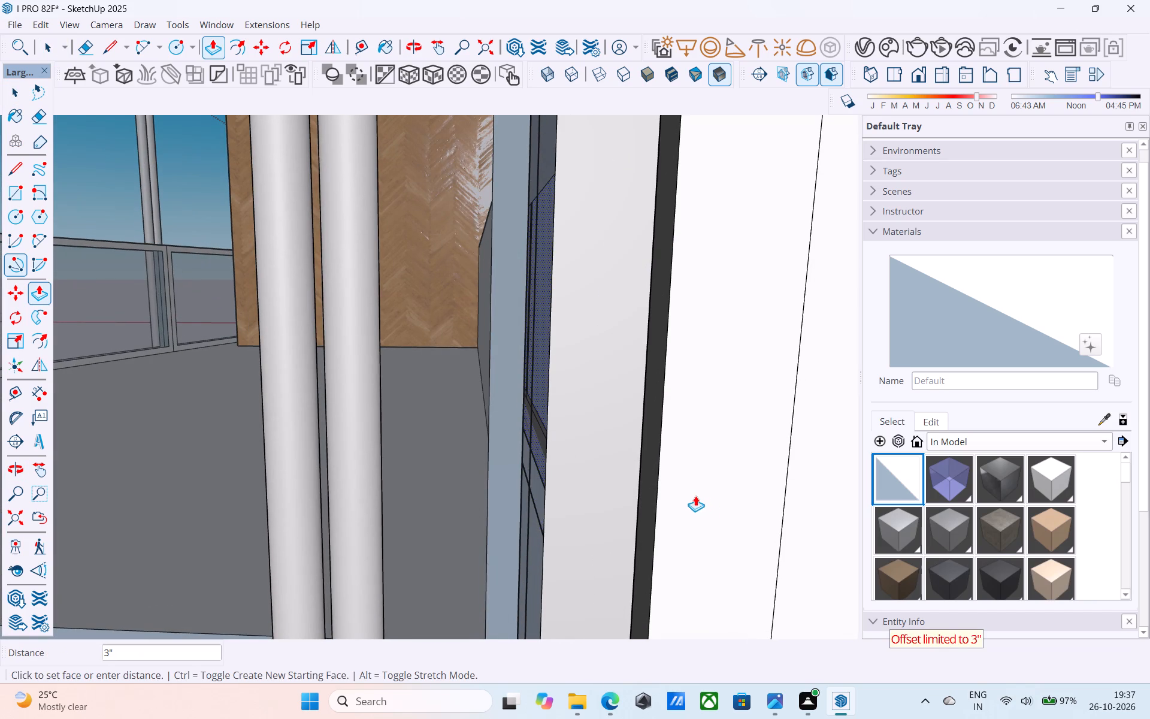
pyautogui.click(695, 496)
# Draw a 6" line across the low inner wall's top where it meets the glazed parapet's top rail.
pyautogui.scroll(-11, 689, 490)
pyautogui.moveTo(682, 491); pyautogui.dragTo(824, 612, button='middle')
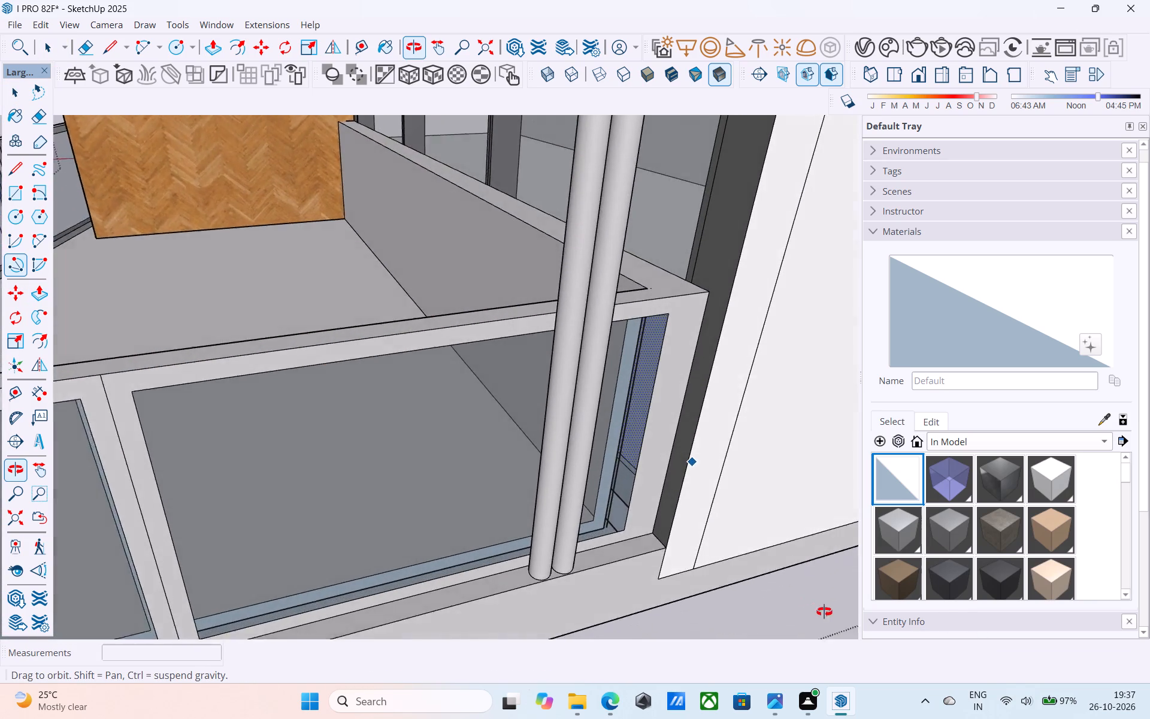
pyautogui.moveTo(824, 612); pyautogui.dragTo(840, 605, button='middle')
pyautogui.press('space')
pyautogui.click(528, 263)
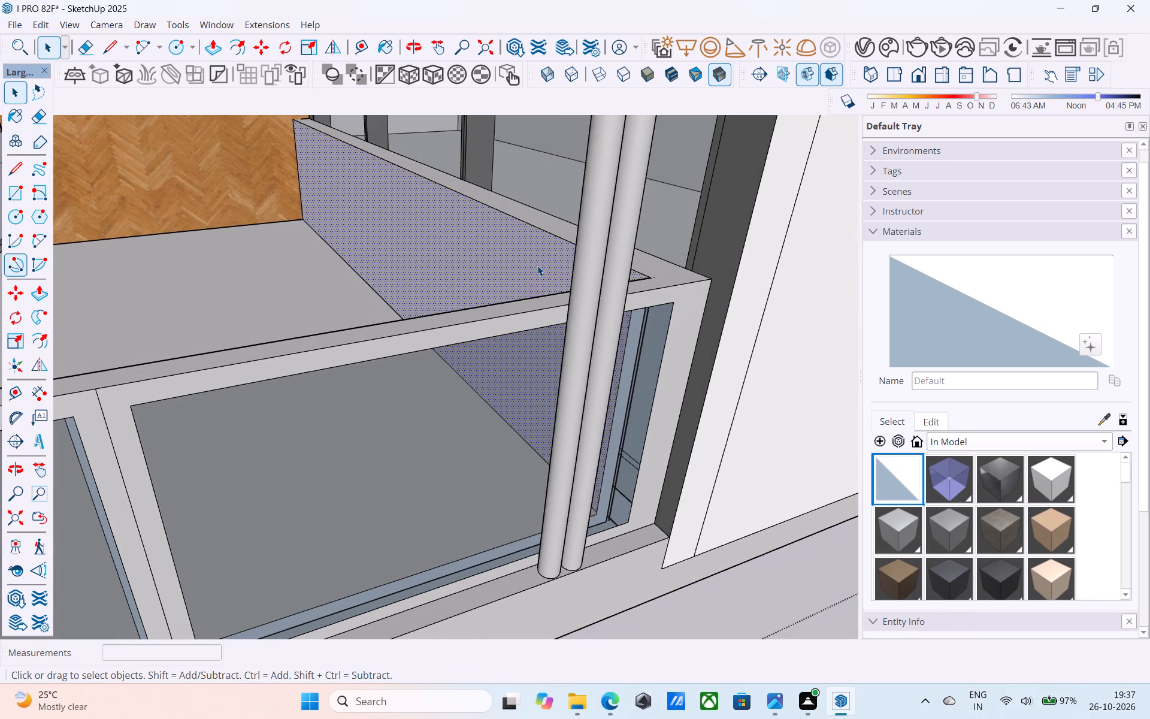
pyautogui.scroll(-15, 538, 265)
pyautogui.moveTo(539, 275); pyautogui.dragTo(521, 343, button='middle')
pyautogui.moveTo(526, 333); pyautogui.dragTo(529, 324, button='middle')
pyautogui.scroll(19, 590, 249)
pyautogui.press('l')
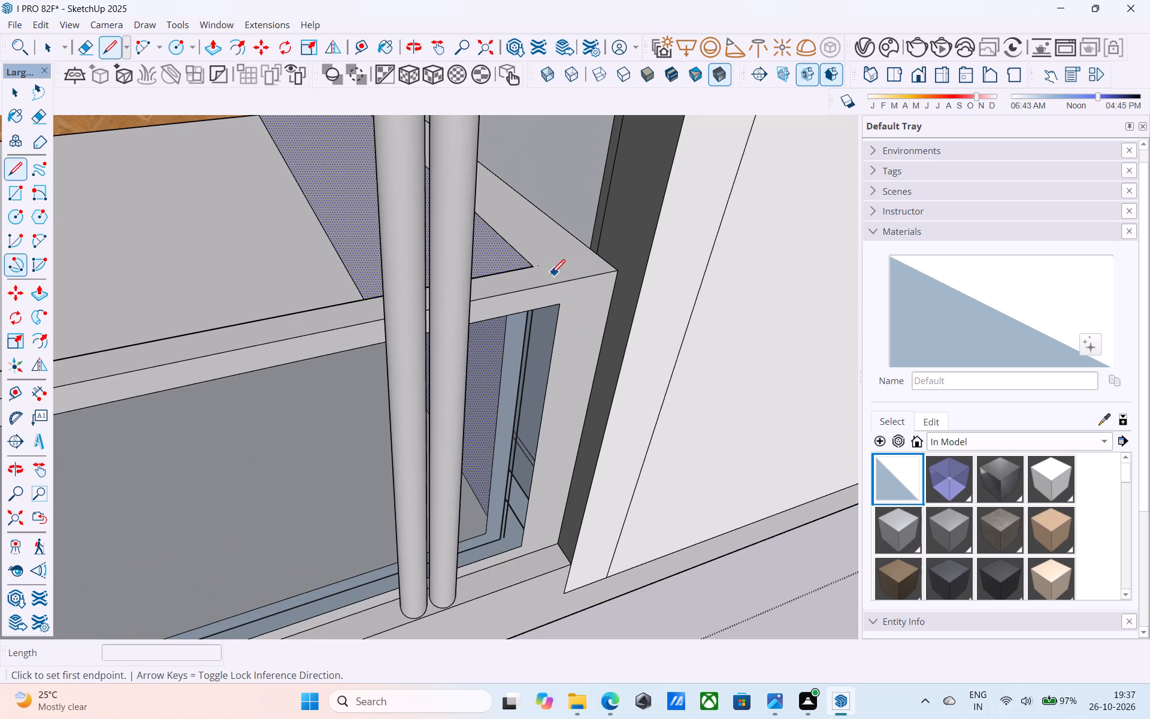
pyautogui.click(534, 268)
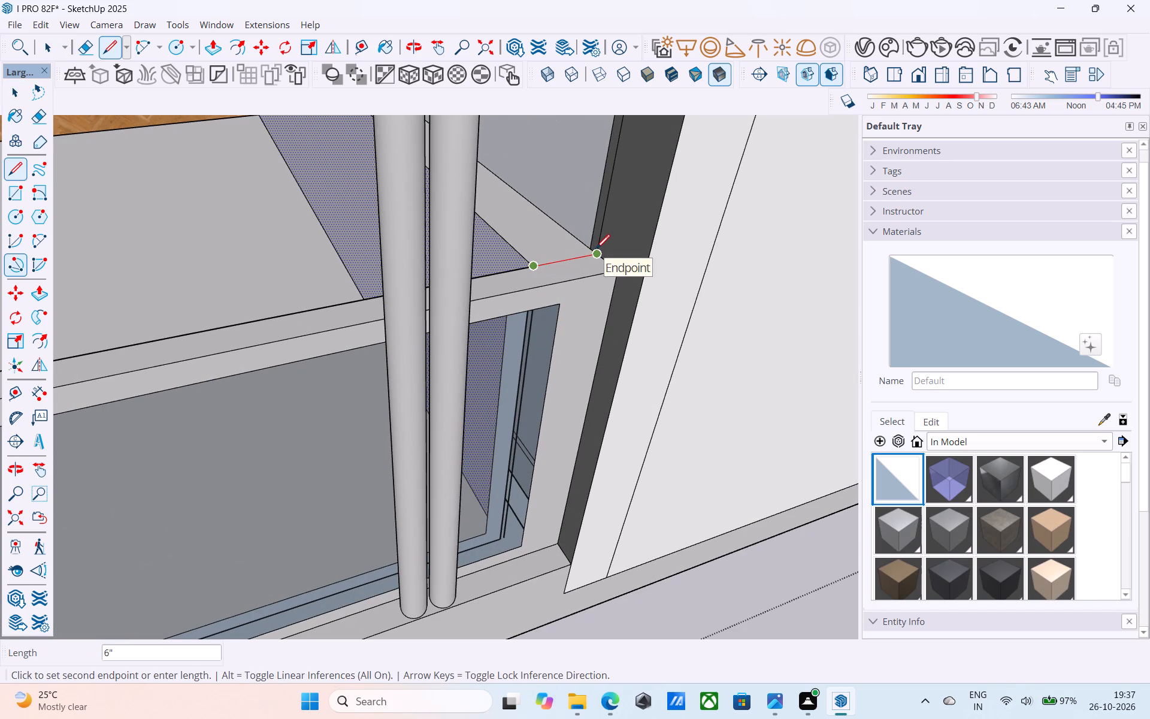
pyautogui.click(596, 250)
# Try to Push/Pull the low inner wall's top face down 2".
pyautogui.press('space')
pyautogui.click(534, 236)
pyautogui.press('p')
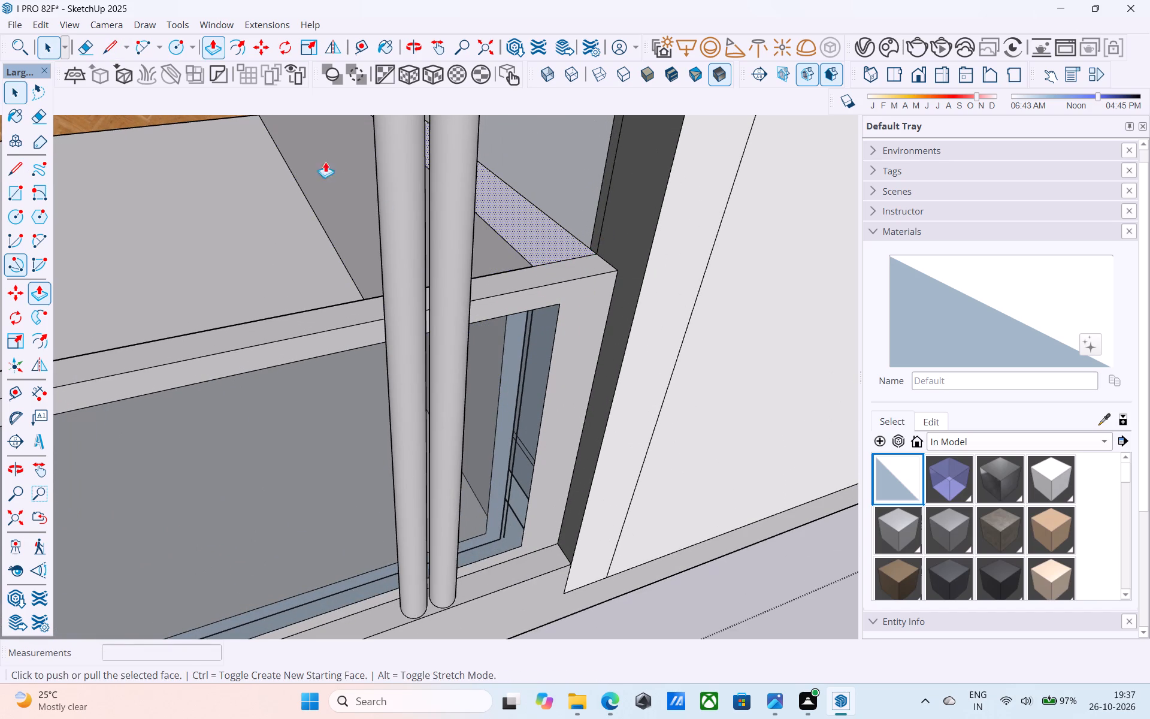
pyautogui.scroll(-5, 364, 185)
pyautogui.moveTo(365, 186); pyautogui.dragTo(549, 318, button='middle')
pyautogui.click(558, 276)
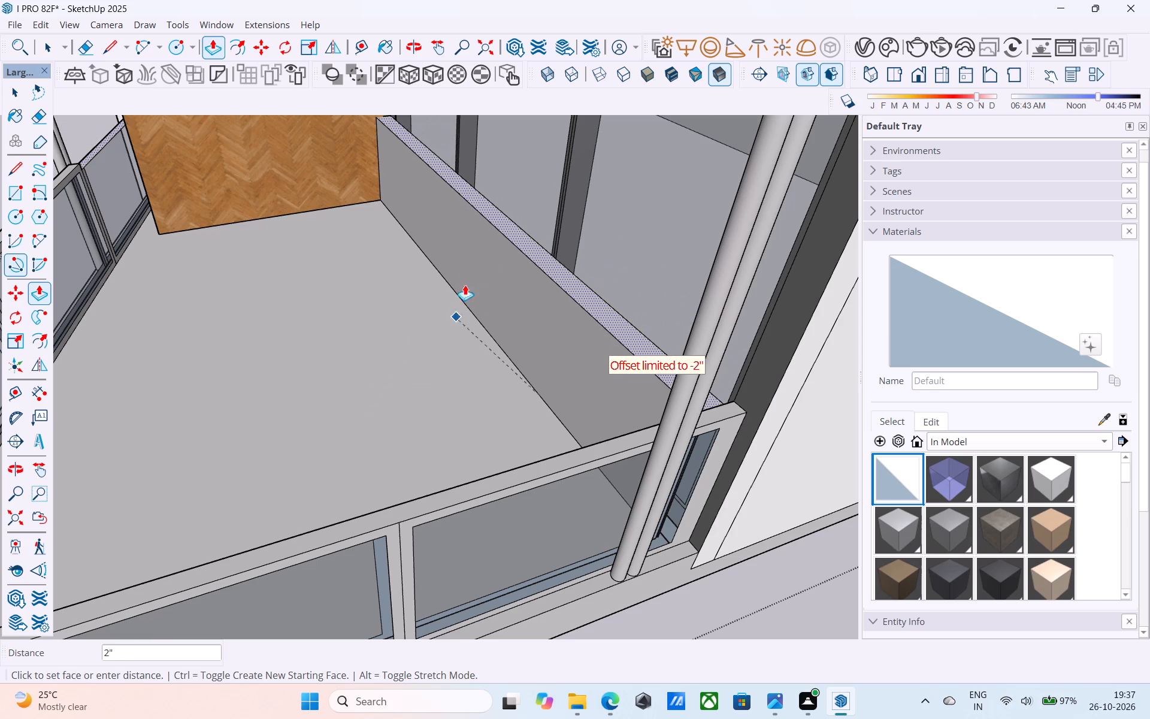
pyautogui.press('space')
# Draw a 6" line across the low inner wall's top where it meets the wood-clad wall.
pyautogui.scroll(-9, 467, 265)
pyautogui.moveTo(465, 268); pyautogui.dragTo(552, 224, button='middle')
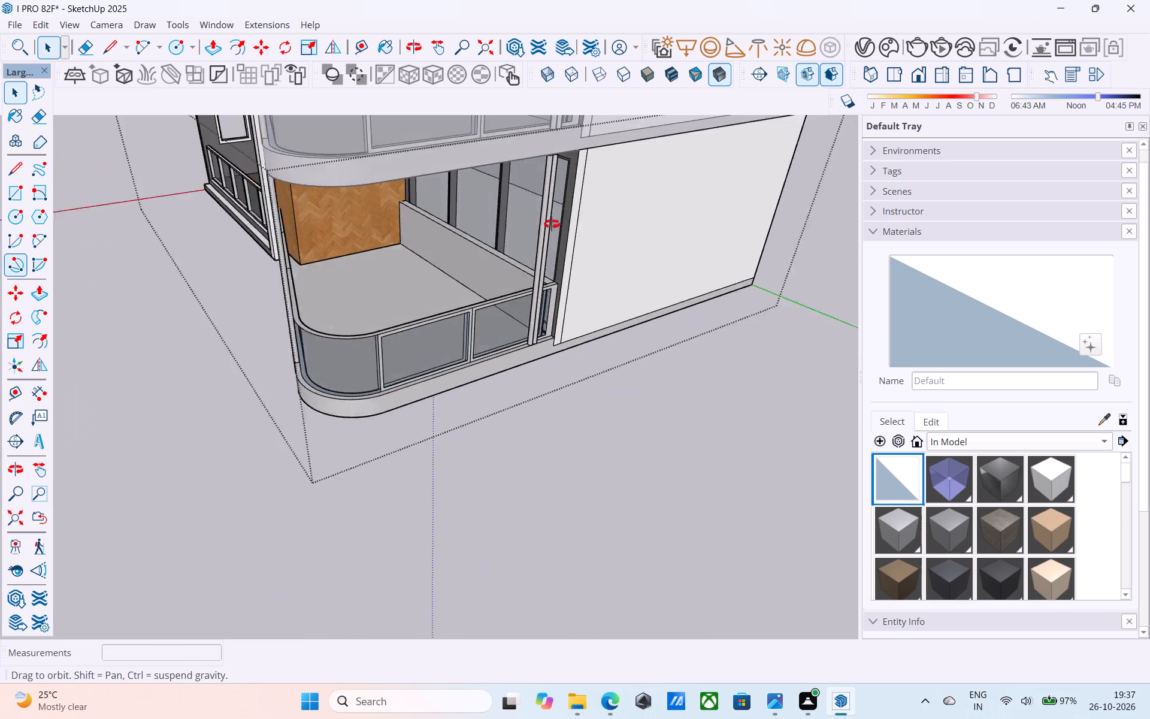
pyautogui.moveTo(552, 224); pyautogui.dragTo(475, 235, button='middle')
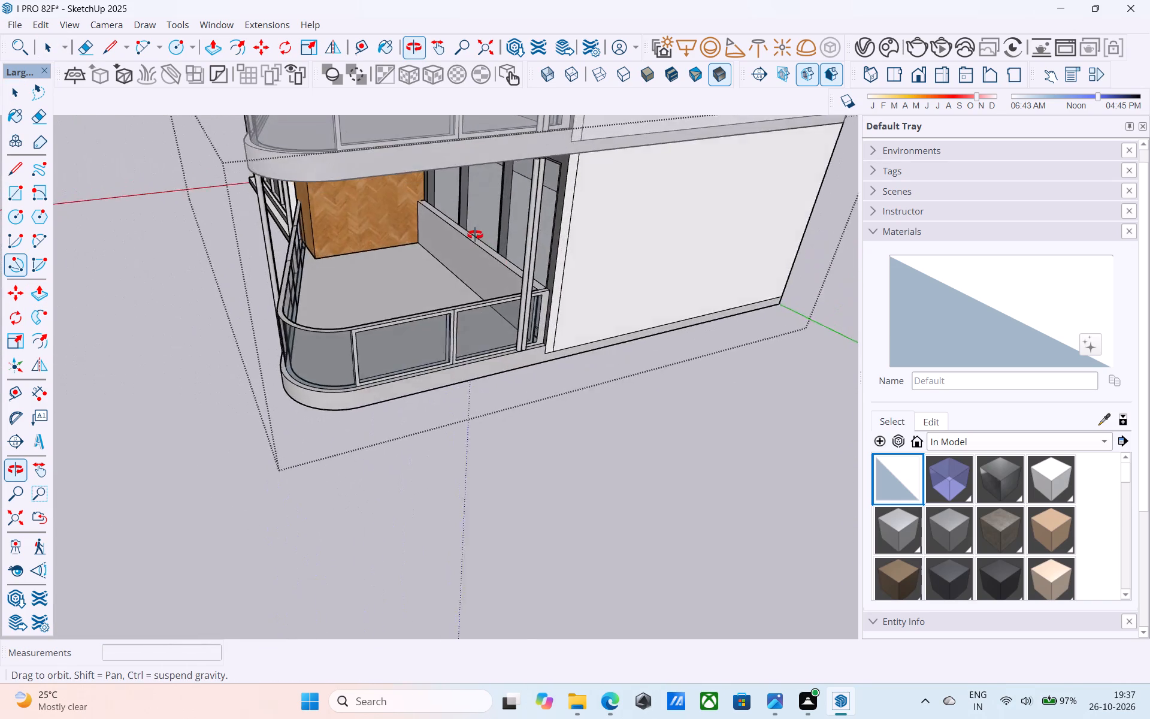
pyautogui.moveTo(475, 235); pyautogui.dragTo(466, 231, button='middle')
pyautogui.scroll(4, 464, 230)
pyautogui.scroll(8, 368, 200)
pyautogui.scroll(-1, 413, 177)
pyautogui.scroll(3, 413, 177)
pyautogui.scroll(-4, 427, 174)
pyautogui.press('l')
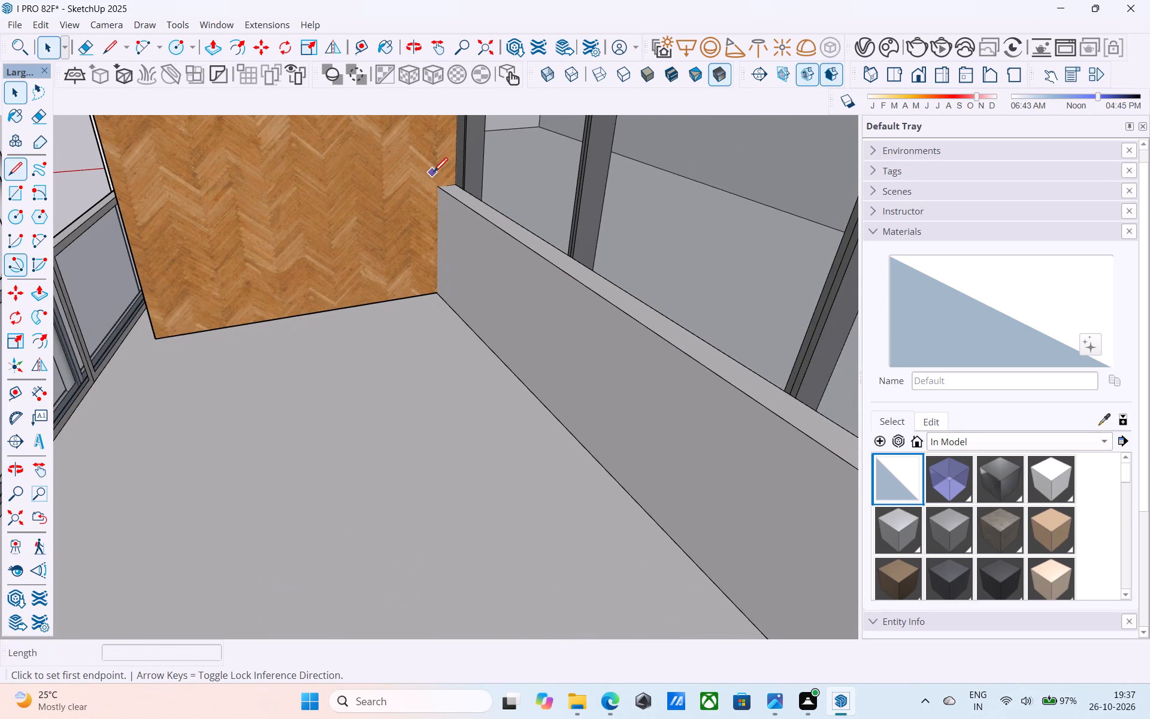
pyautogui.click(438, 185)
pyautogui.scroll(8, 455, 185)
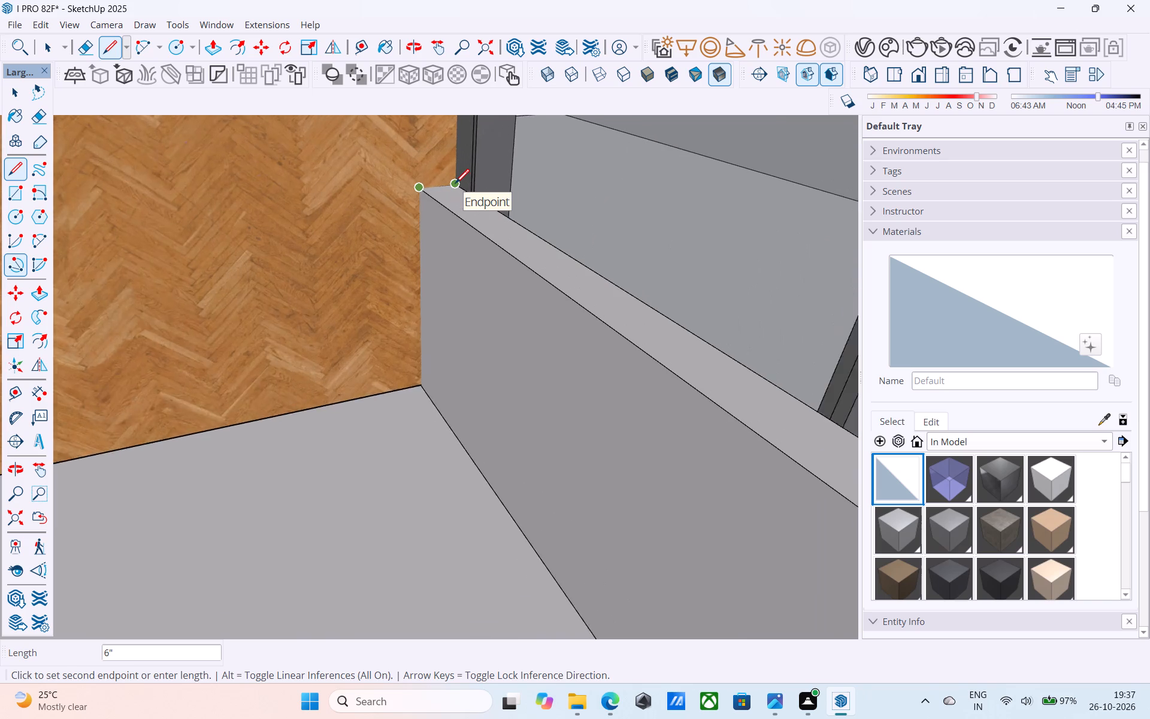
pyautogui.scroll(2, 455, 185)
pyautogui.press('l')
pyautogui.scroll(10, 455, 185)
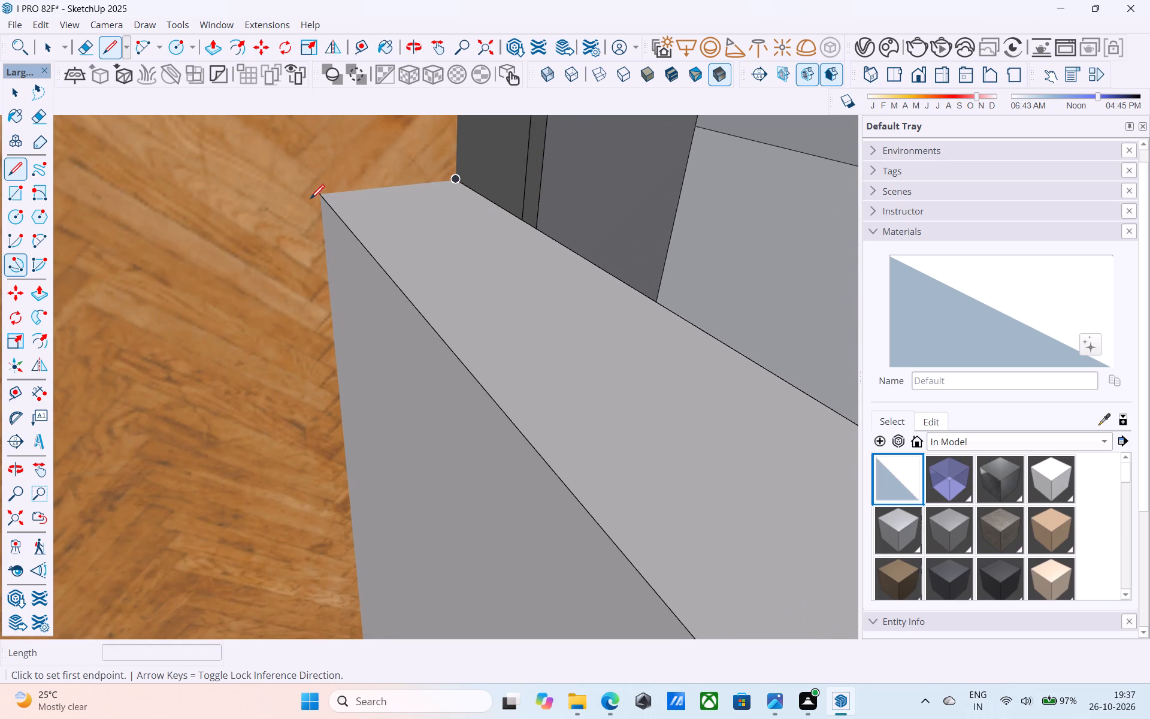
pyautogui.click(320, 196)
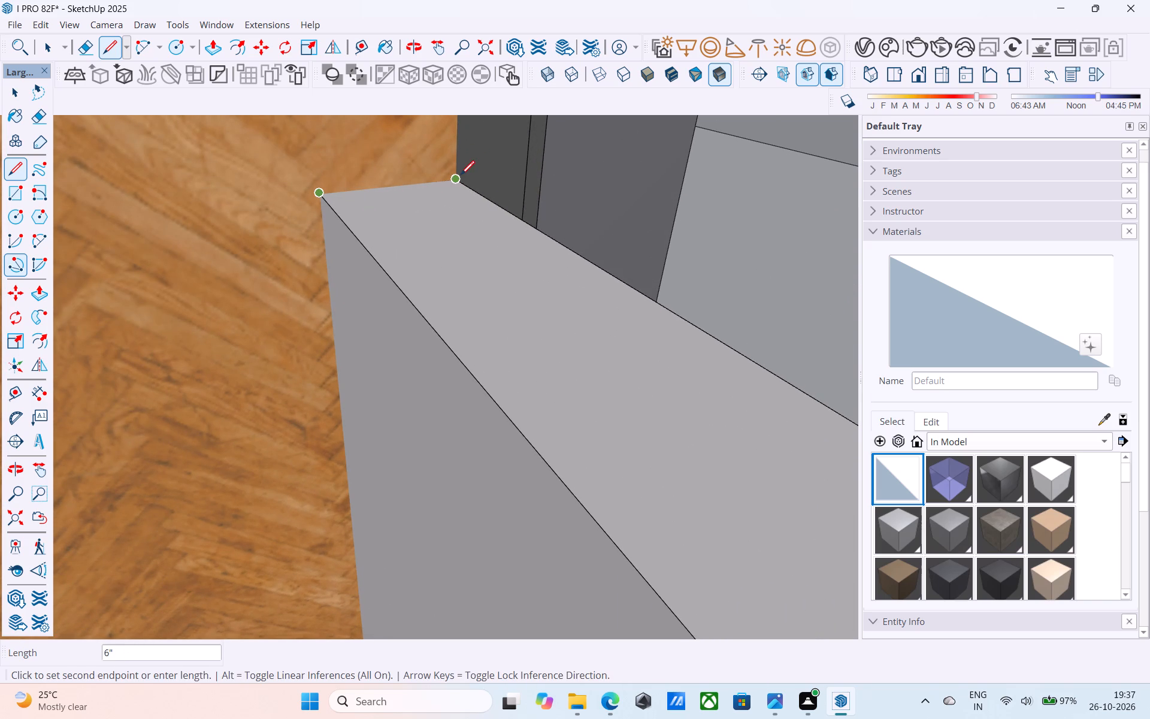
pyautogui.click(461, 176)
# Push/Pull the low inner wall's top face down in stages until it is flush with the balcony floor.
pyautogui.press('space')
pyautogui.click(436, 223)
pyautogui.scroll(-20, 435, 224)
pyautogui.scroll(-1, 435, 224)
pyautogui.scroll(2, 436, 217)
pyautogui.scroll(-2, 436, 217)
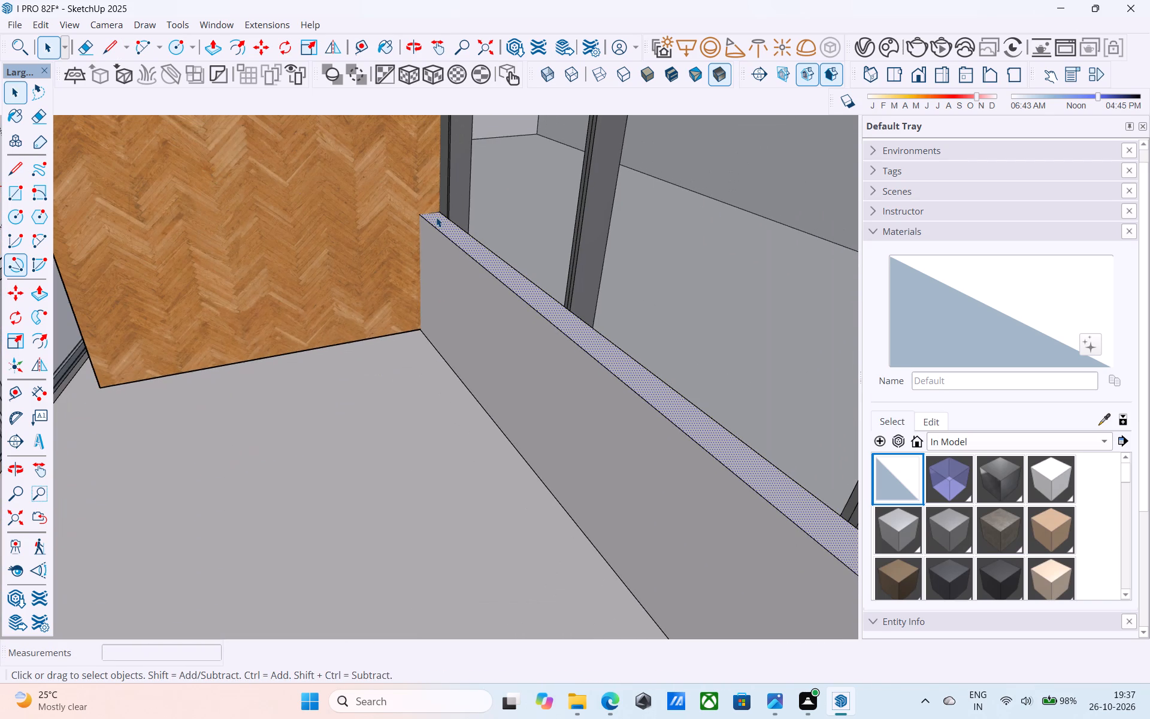
pyautogui.press('p')
pyautogui.scroll(-4, 436, 218)
pyautogui.click(436, 218)
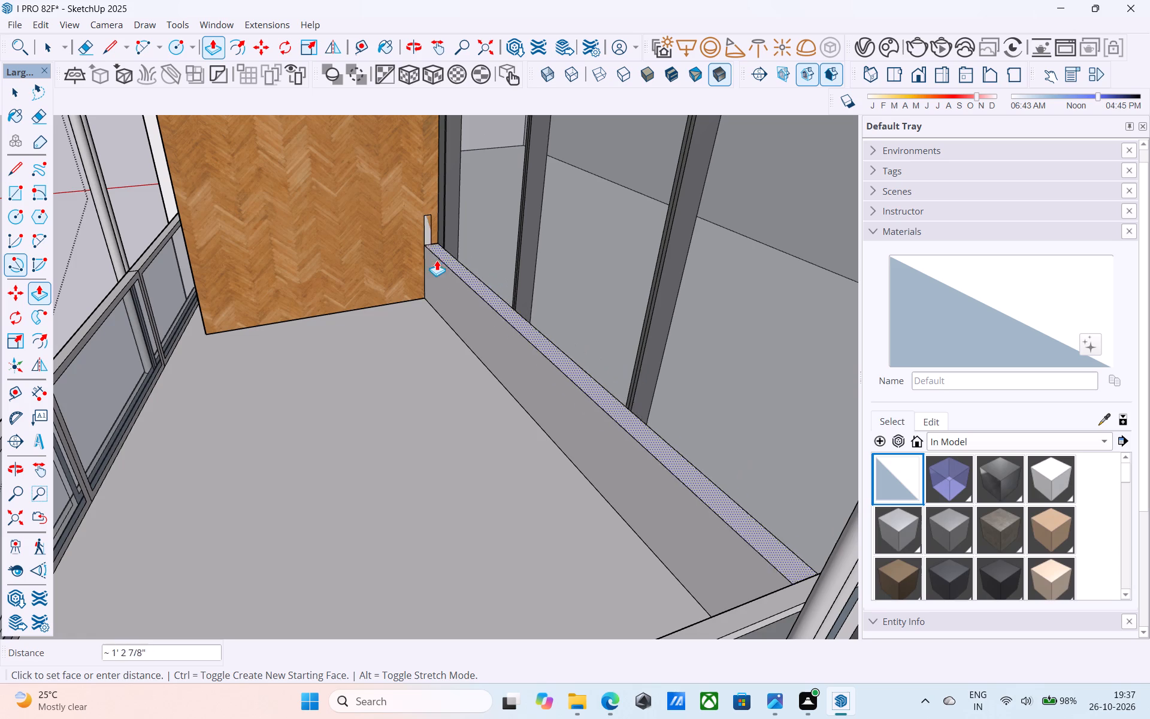
pyautogui.click(394, 387)
pyautogui.click(490, 303)
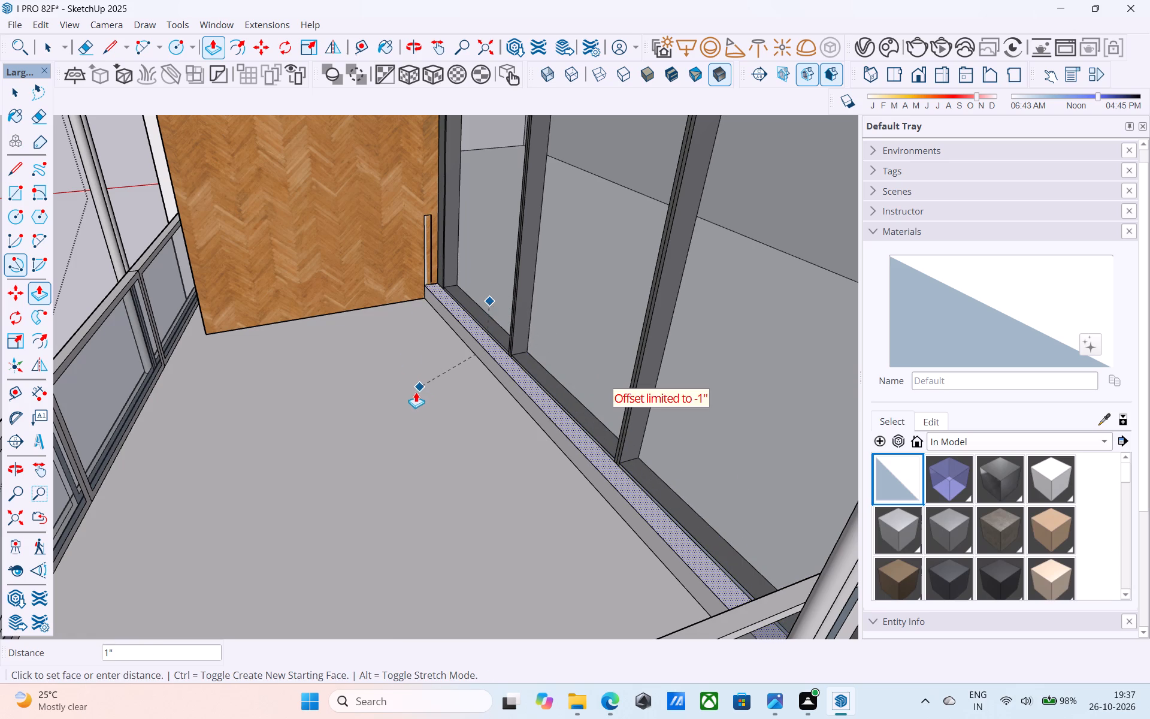
pyautogui.click(404, 404)
pyautogui.click(485, 333)
pyautogui.click(385, 406)
# Push/Pull the narrow leftover strip on the wood-clad wall beside the glazing by about 3/16".
pyautogui.scroll(3, 435, 336)
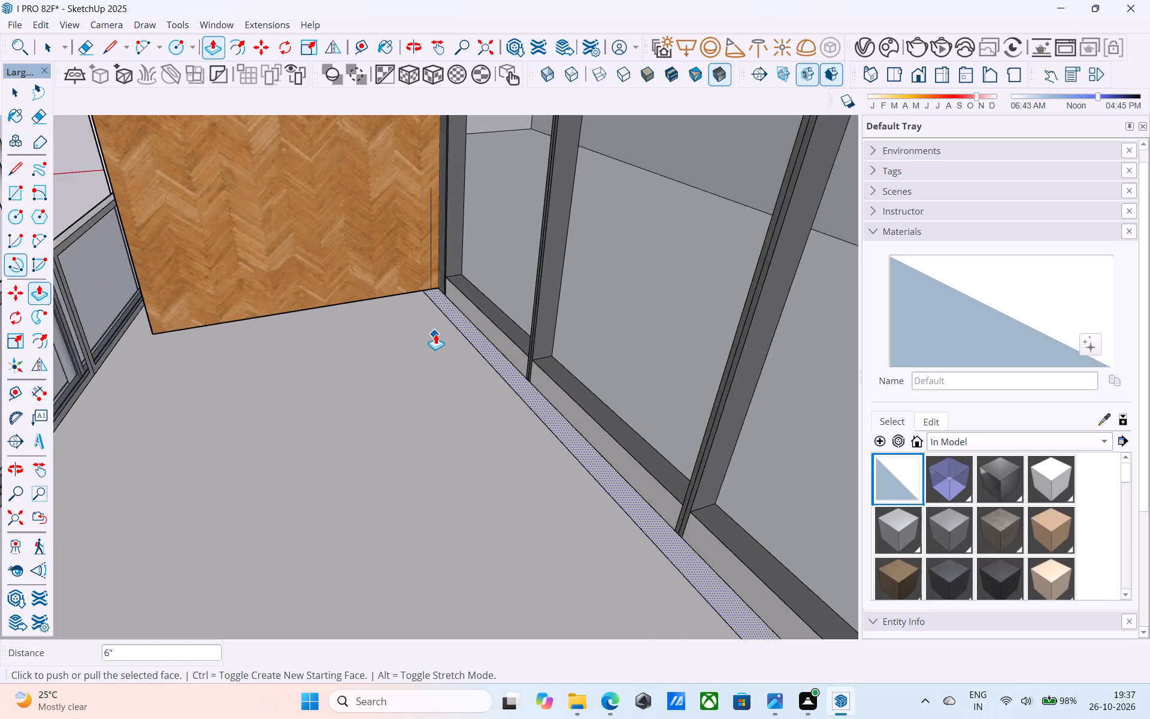
pyautogui.scroll(4, 435, 334)
pyautogui.press('space')
pyautogui.click(426, 222)
pyautogui.click(423, 223)
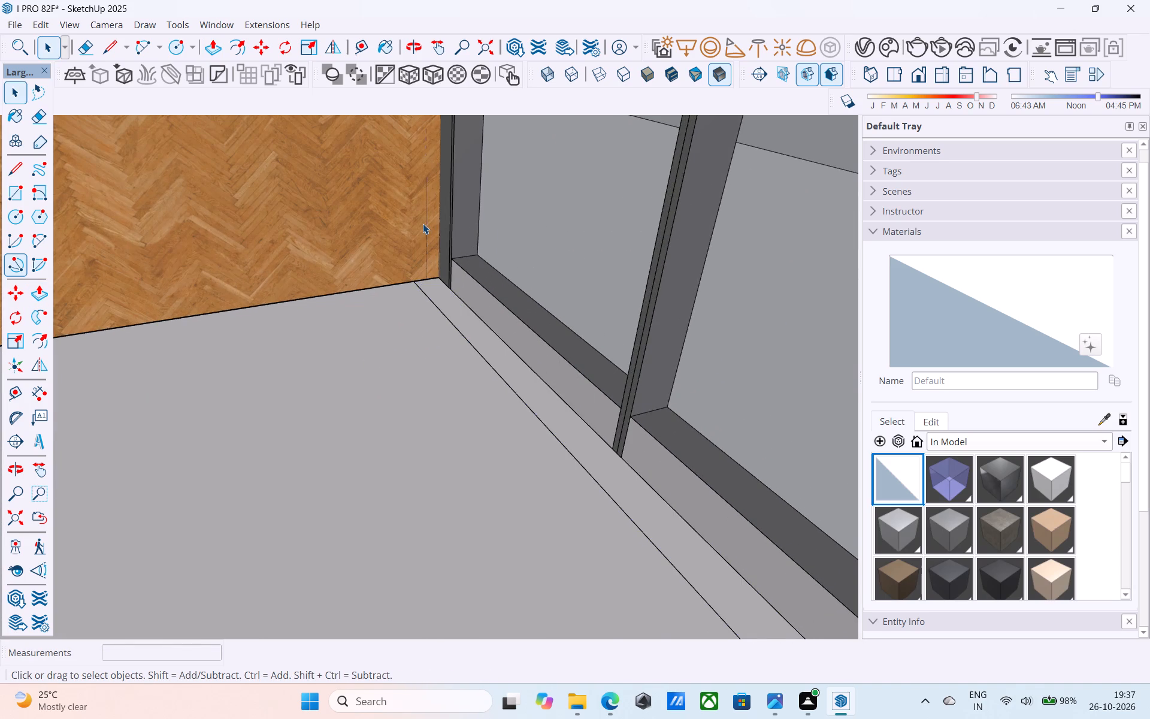
pyautogui.scroll(20, 423, 223)
pyautogui.scroll(7, 423, 223)
pyautogui.moveTo(408, 247); pyautogui.dragTo(581, 249, button='middle')
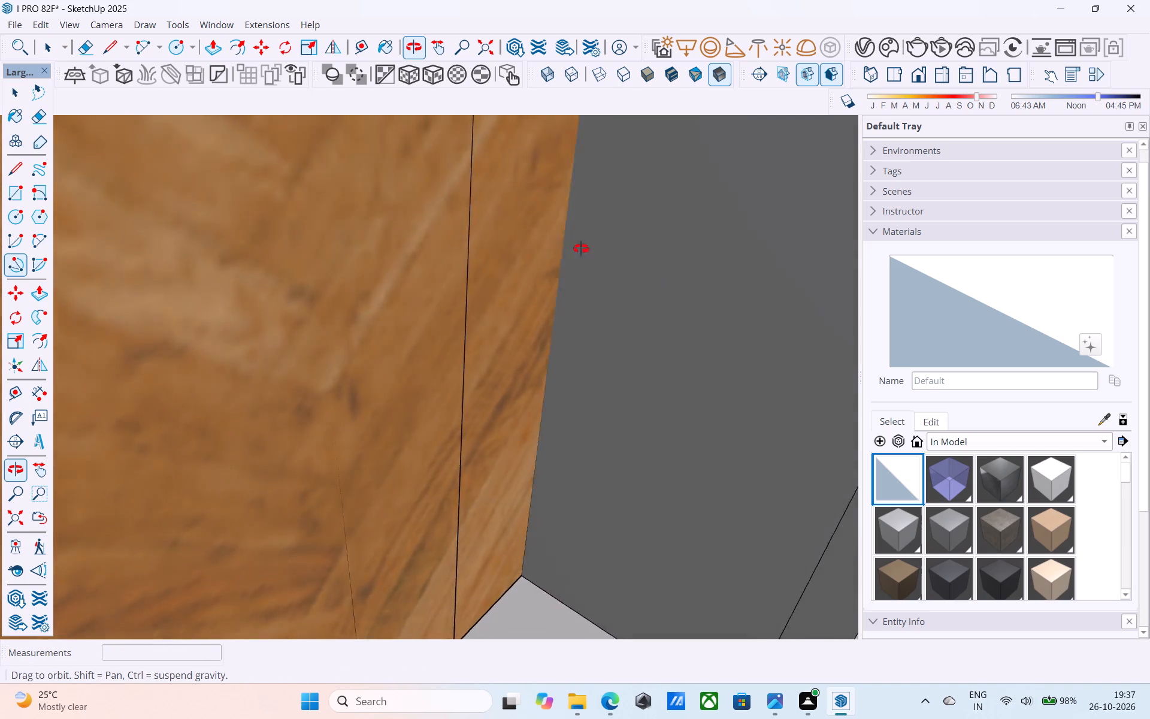
pyautogui.moveTo(581, 249); pyautogui.dragTo(759, 210, button='middle')
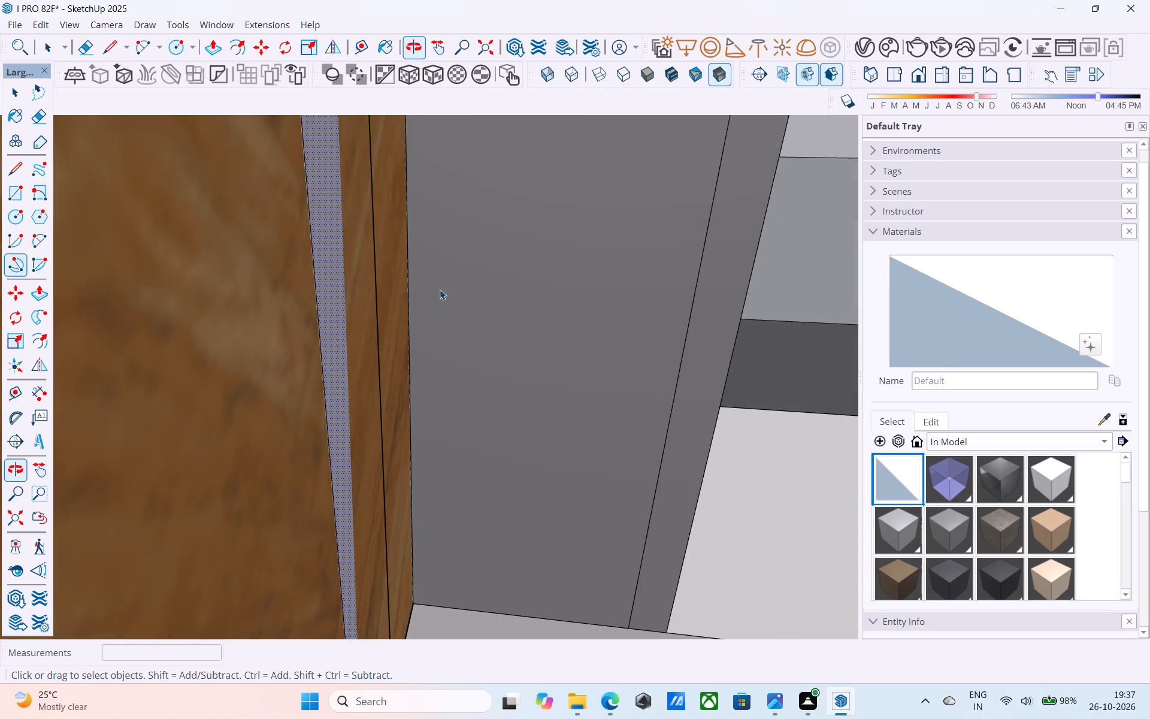
pyautogui.click(337, 303)
pyautogui.press('p')
pyautogui.click(337, 303)
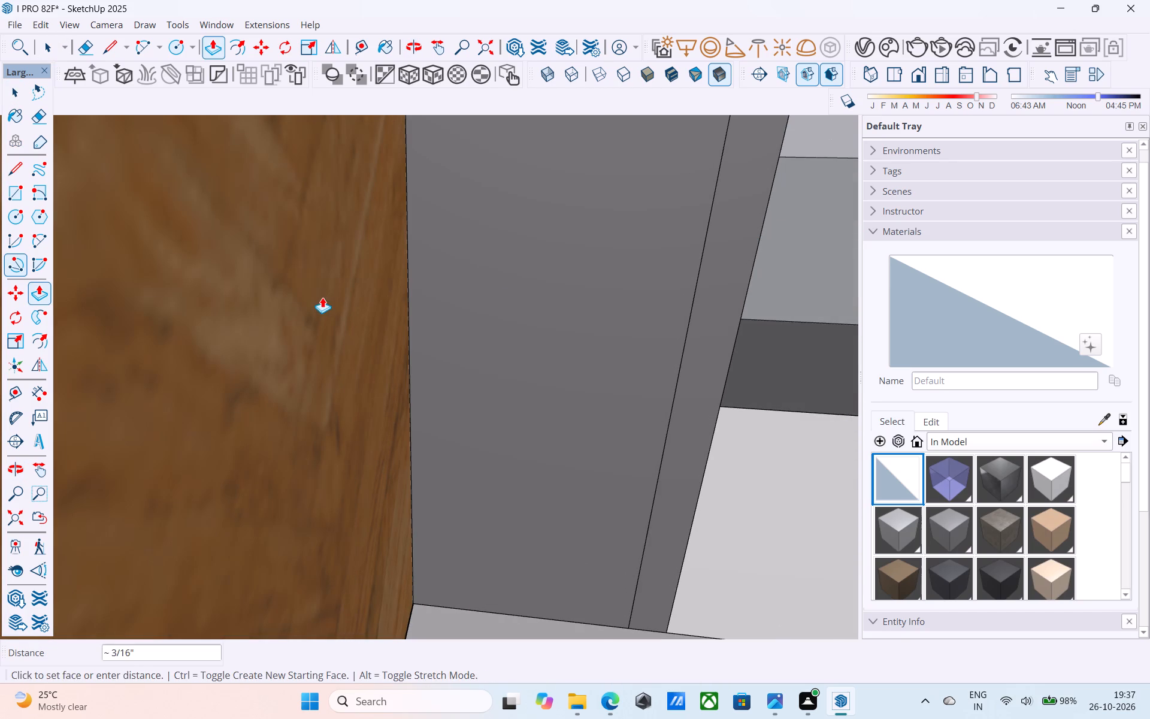
pyautogui.click(322, 297)
# Erase the leftover edge on the balcony floor where the low inner wall stood.
pyautogui.press('space')
pyautogui.scroll(-6, 322, 295)
pyautogui.moveTo(356, 291); pyautogui.dragTo(222, 281, button='middle')
pyautogui.middleClick(207, 265)
pyautogui.scroll(-11, 207, 265)
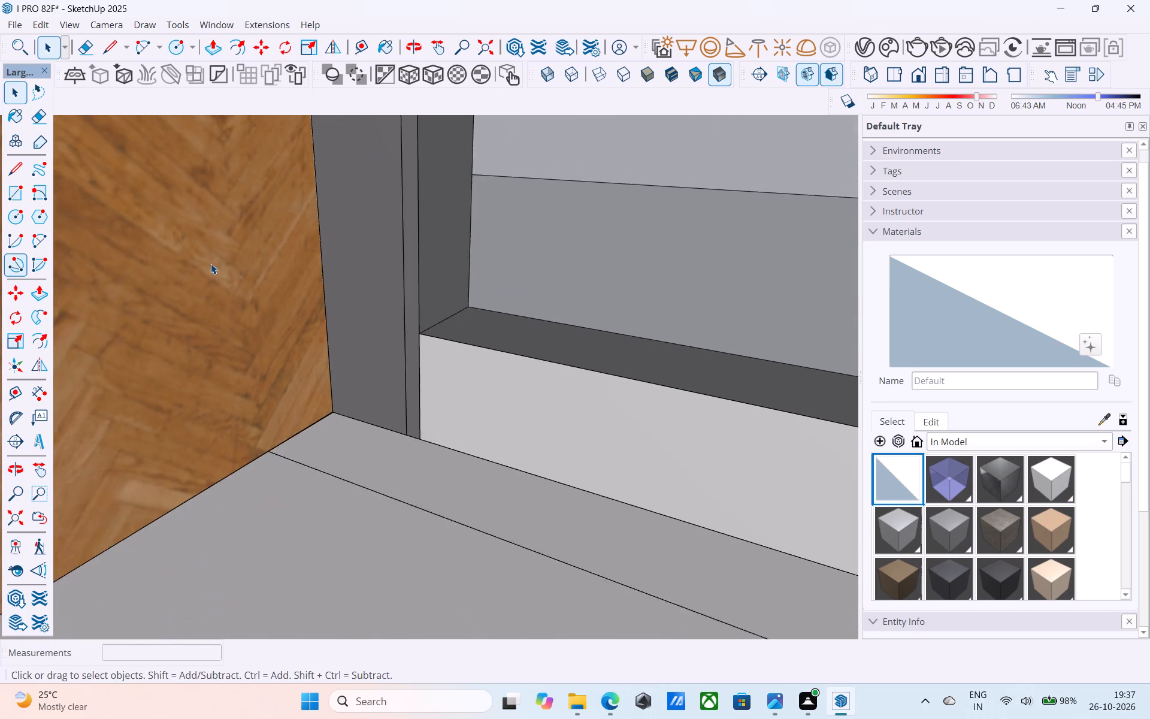
pyautogui.scroll(-4, 211, 264)
pyautogui.scroll(1, 211, 264)
pyautogui.scroll(-20, 211, 264)
pyautogui.scroll(-9, 211, 264)
pyautogui.moveTo(226, 265); pyautogui.dragTo(287, 322, button='middle')
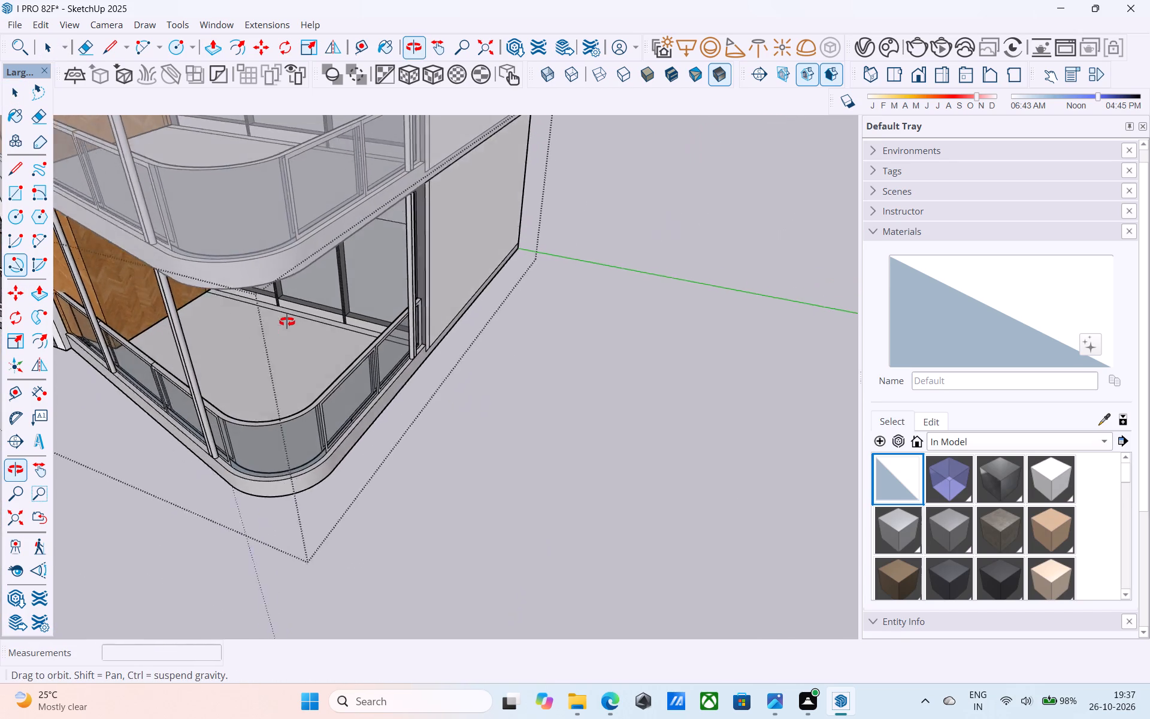
pyautogui.moveTo(287, 322); pyautogui.dragTo(289, 322, button='middle')
pyautogui.scroll(12, 290, 321)
pyautogui.moveTo(422, 322); pyautogui.dragTo(437, 328, button='middle')
pyautogui.click(424, 338)
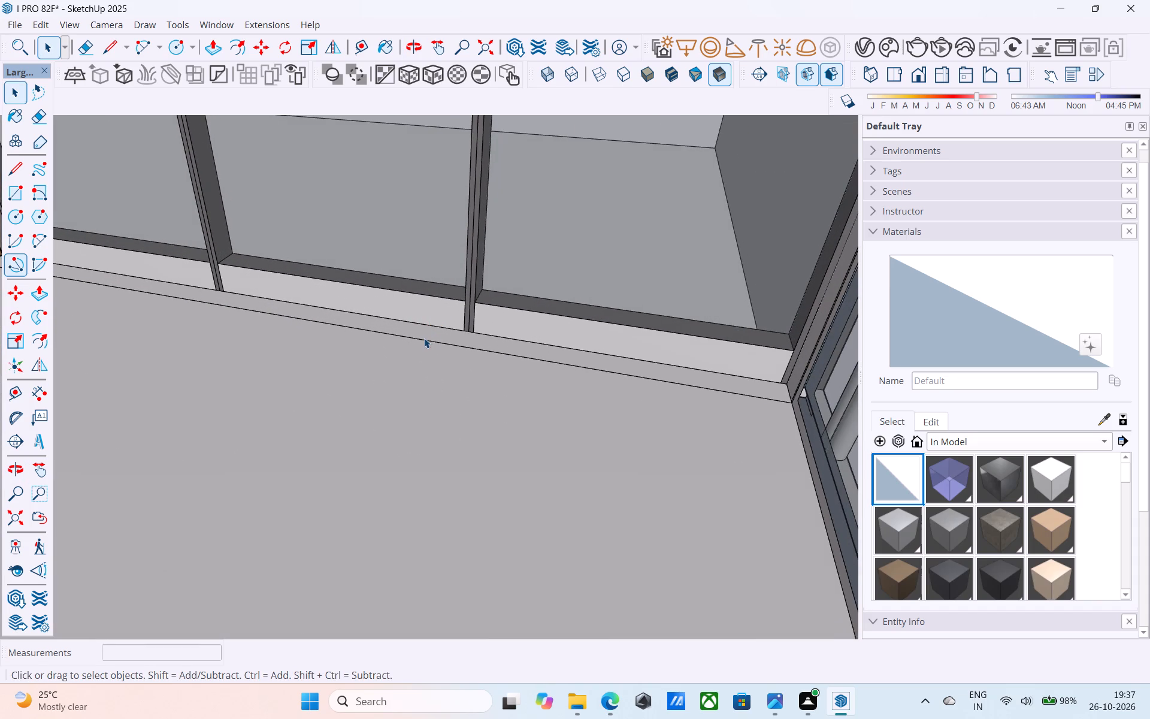
pyautogui.press('Delete')
# Exit the floor component's editing mode and save the model.
pyautogui.scroll(-3, 430, 315)
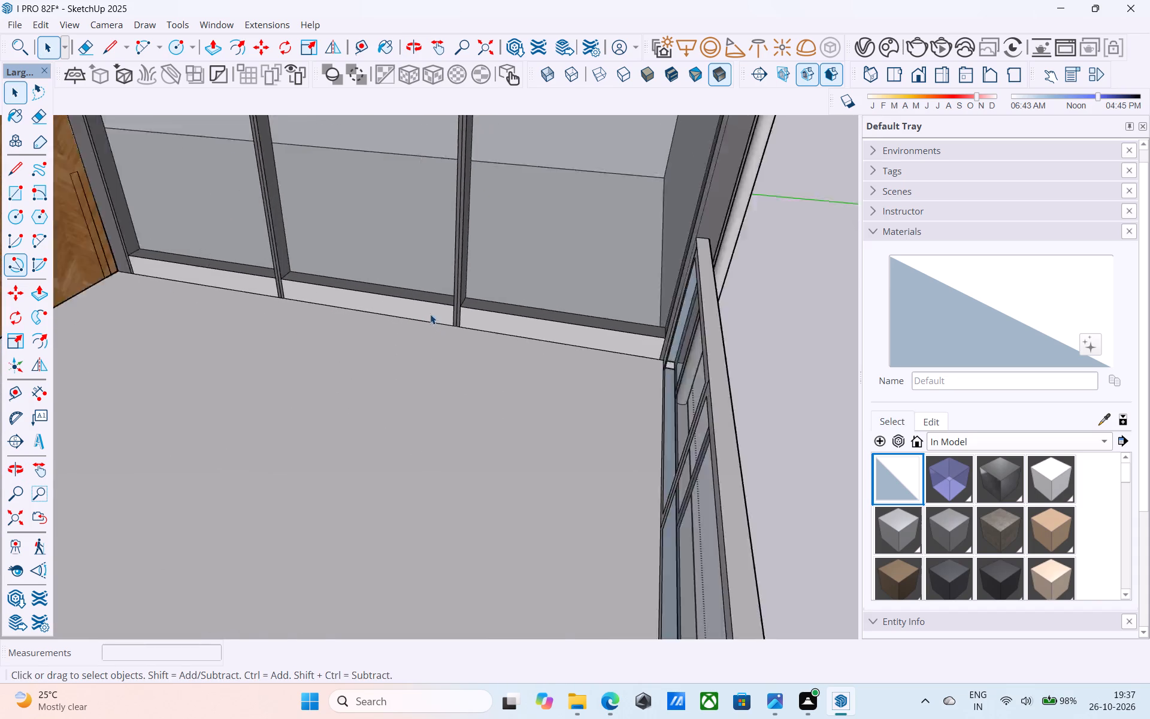
pyautogui.scroll(-10, 430, 314)
pyautogui.moveTo(529, 344); pyautogui.dragTo(197, 238, button='middle')
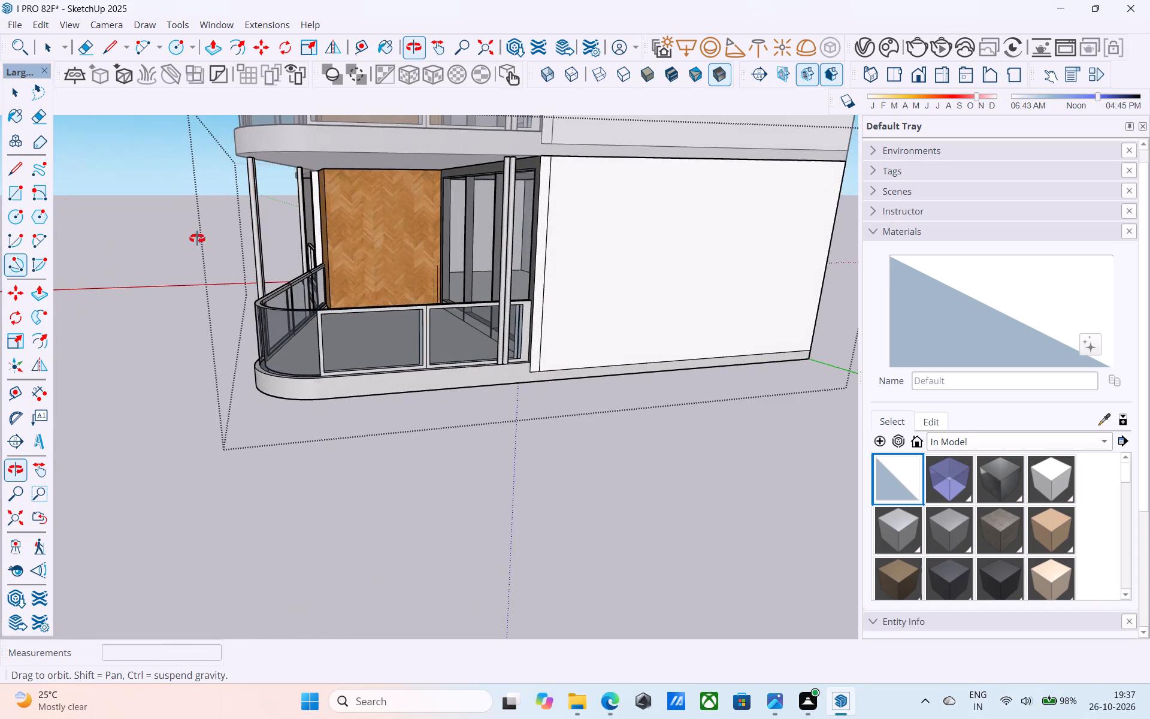
pyautogui.moveTo(197, 238); pyautogui.dragTo(593, 304, button='middle')
pyautogui.scroll(-13, 595, 304)
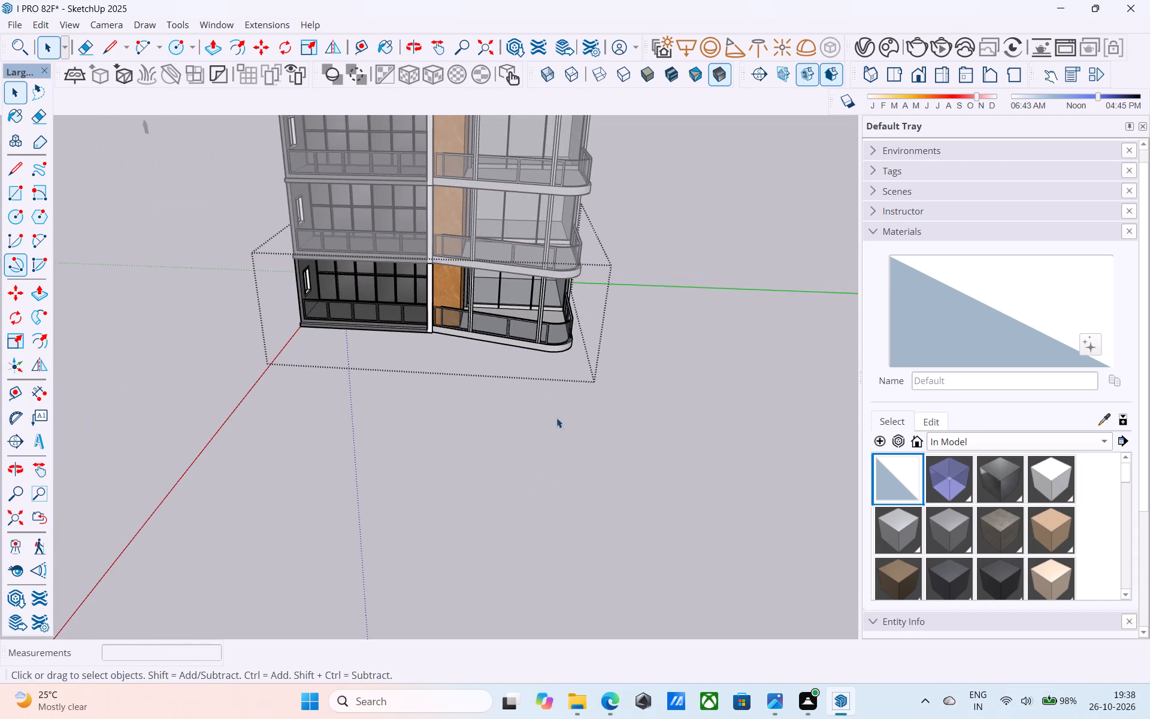
pyautogui.middleClick(555, 424)
pyautogui.scroll(-6, 491, 401)
pyautogui.moveTo(491, 402); pyautogui.dragTo(351, 315, button='middle')
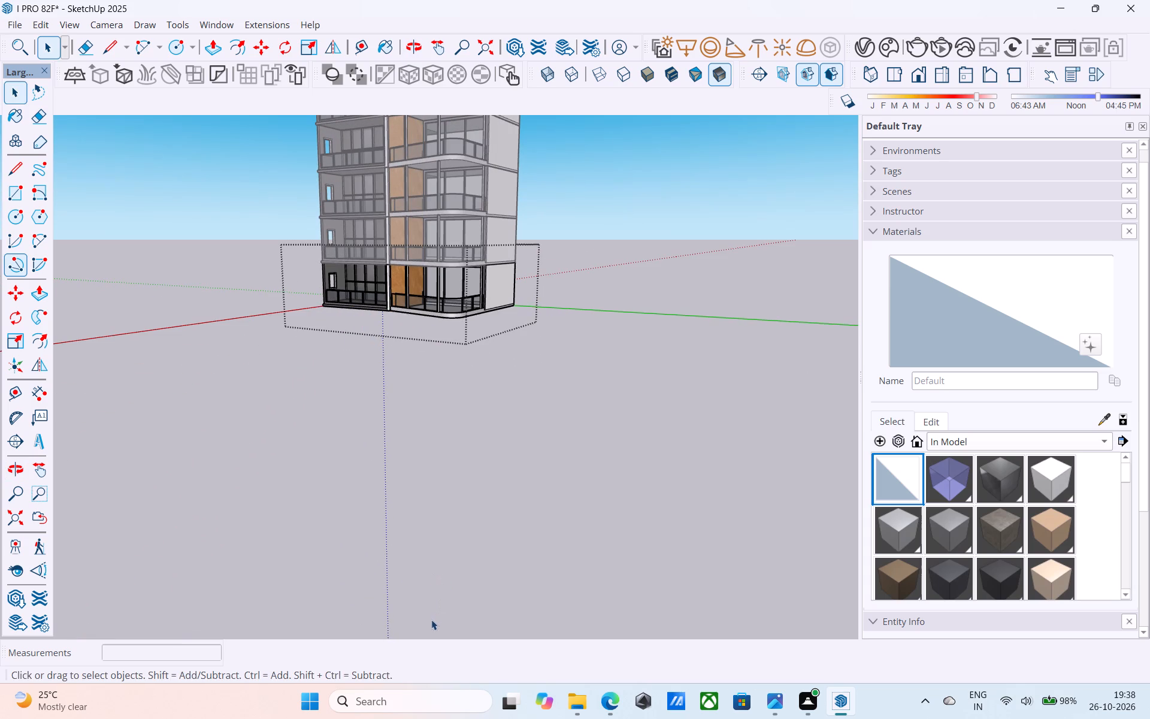
pyautogui.scroll(-5, 443, 611)
pyautogui.moveTo(495, 496); pyautogui.dragTo(621, 461, button='middle')
pyautogui.moveTo(457, 422); pyautogui.dragTo(518, 515, button='middle')
pyautogui.scroll(5, 519, 515)
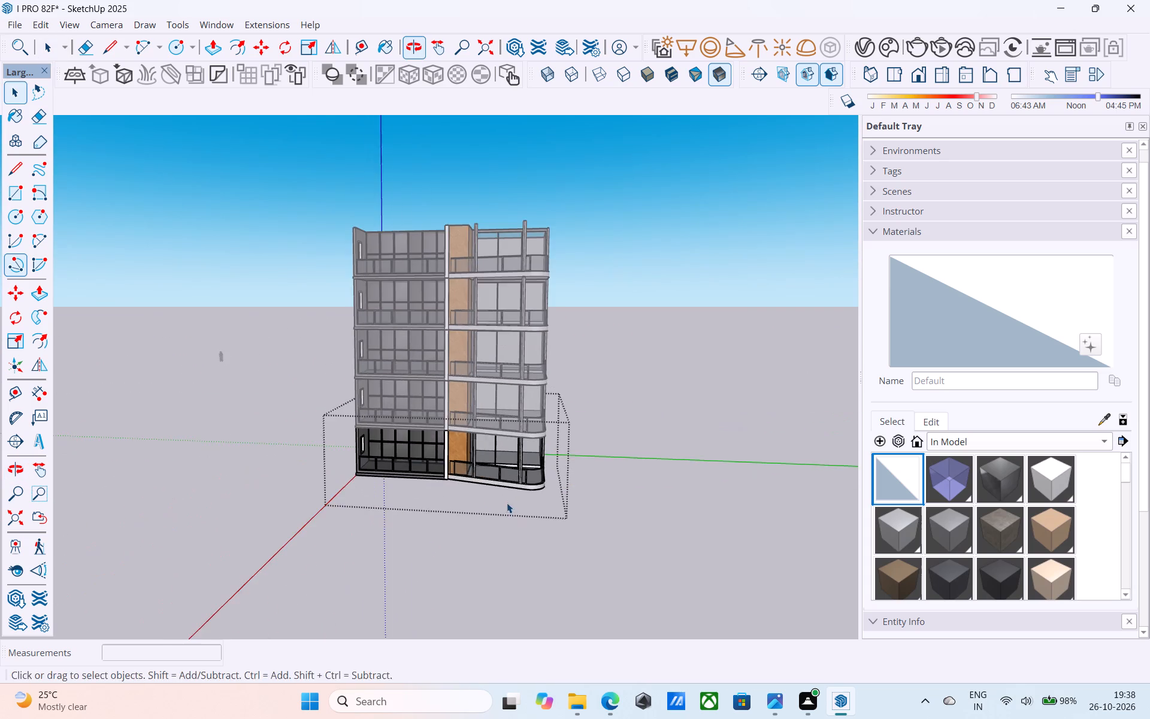
pyautogui.keyDown('shift'); pyautogui.moveTo(504, 510); pyautogui.dragTo(474, 555, button='middle'); pyautogui.keyUp('shift')
pyautogui.click(591, 445)
pyautogui.moveTo(414, 398); pyautogui.dragTo(376, 391, button='middle')
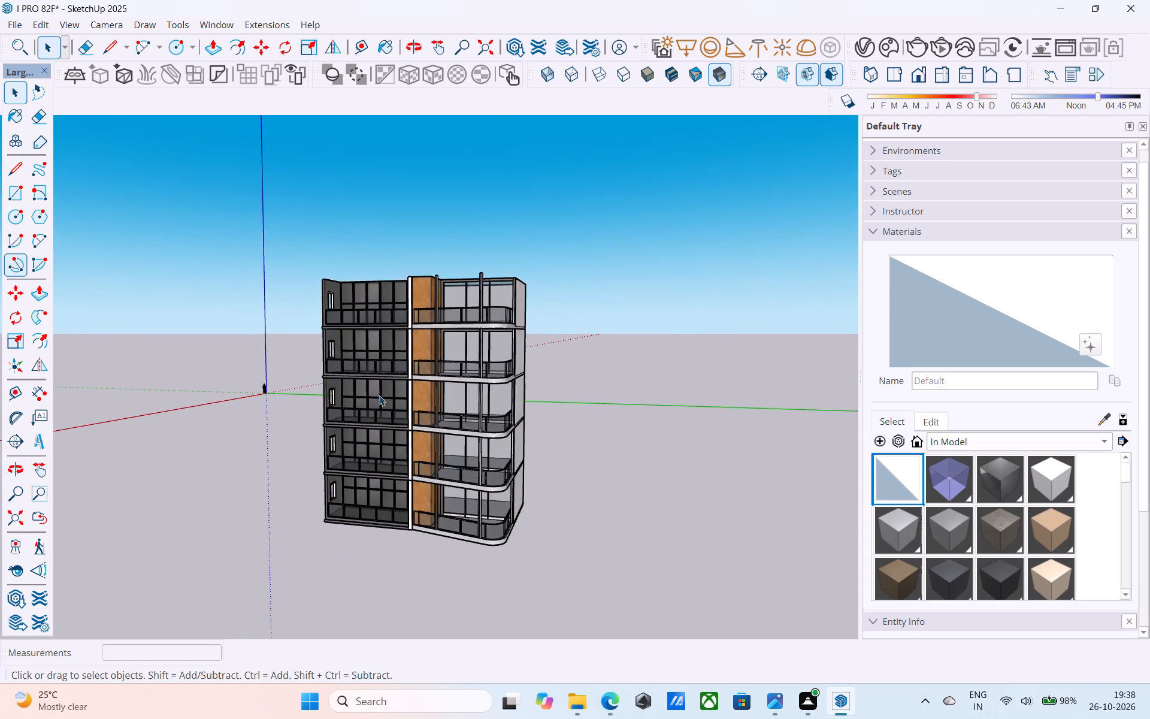
pyautogui.scroll(5, 395, 389)
pyautogui.hotkey('ctrl', 's')
# Examine the five-storey building's balcony facade from several angles.
pyautogui.moveTo(464, 371); pyautogui.dragTo(305, 376, button='middle')
pyautogui.moveTo(331, 370); pyautogui.dragTo(377, 385, button='middle')
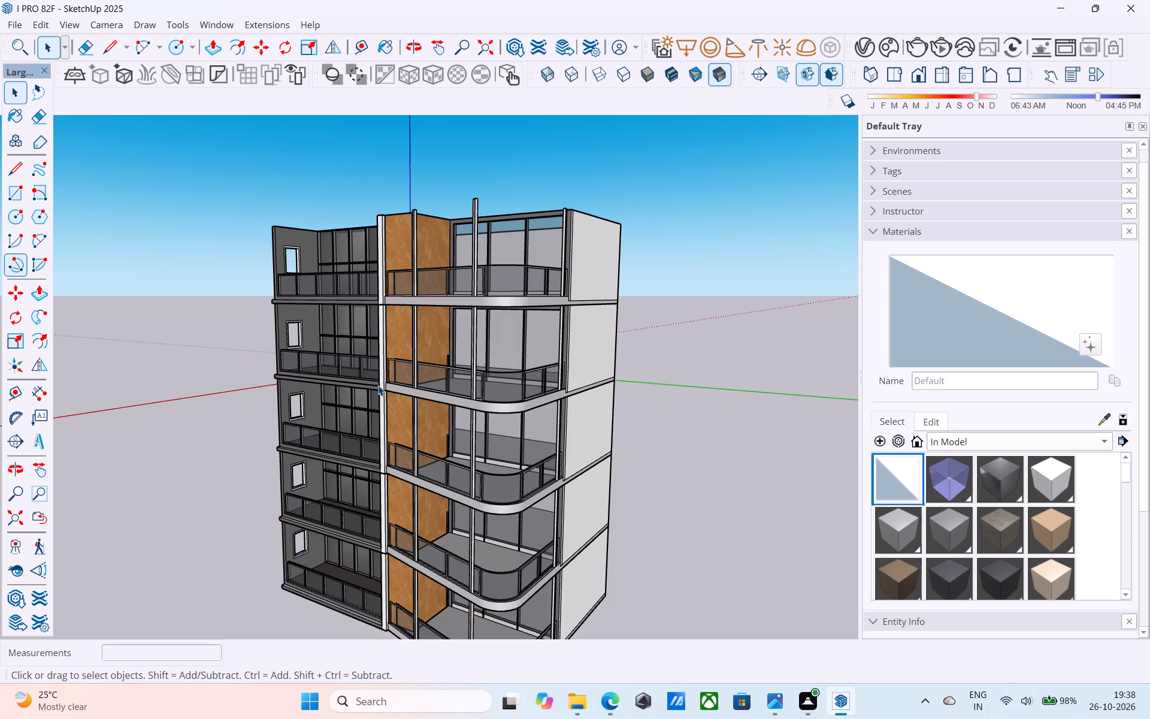
pyautogui.scroll(-6, 489, 269)
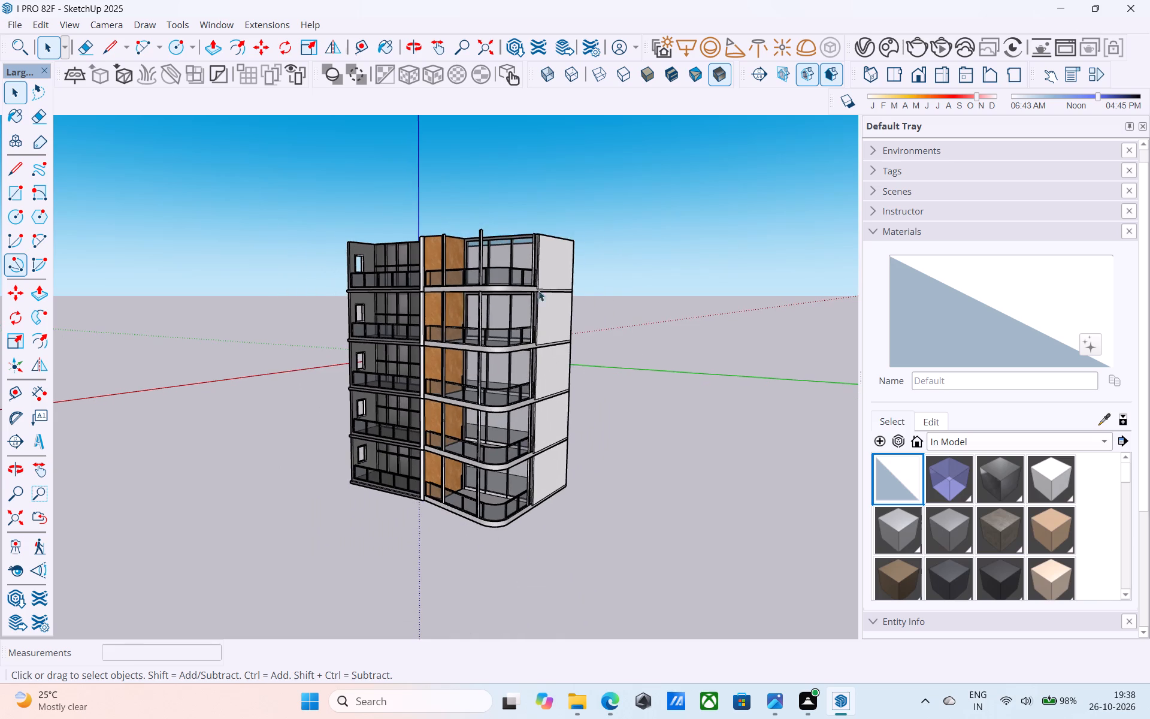
pyautogui.moveTo(576, 284); pyautogui.dragTo(637, 257, button='middle')
pyautogui.scroll(5, 484, 454)
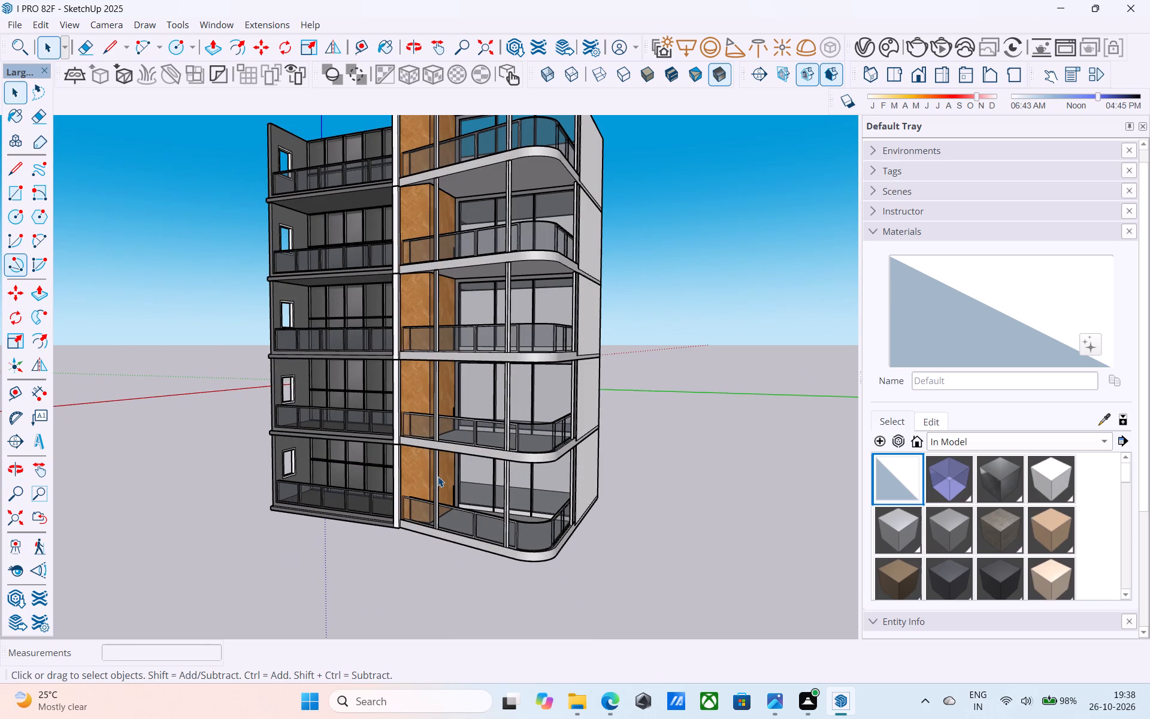
pyautogui.scroll(1, 437, 477)
pyautogui.scroll(-5, 437, 477)
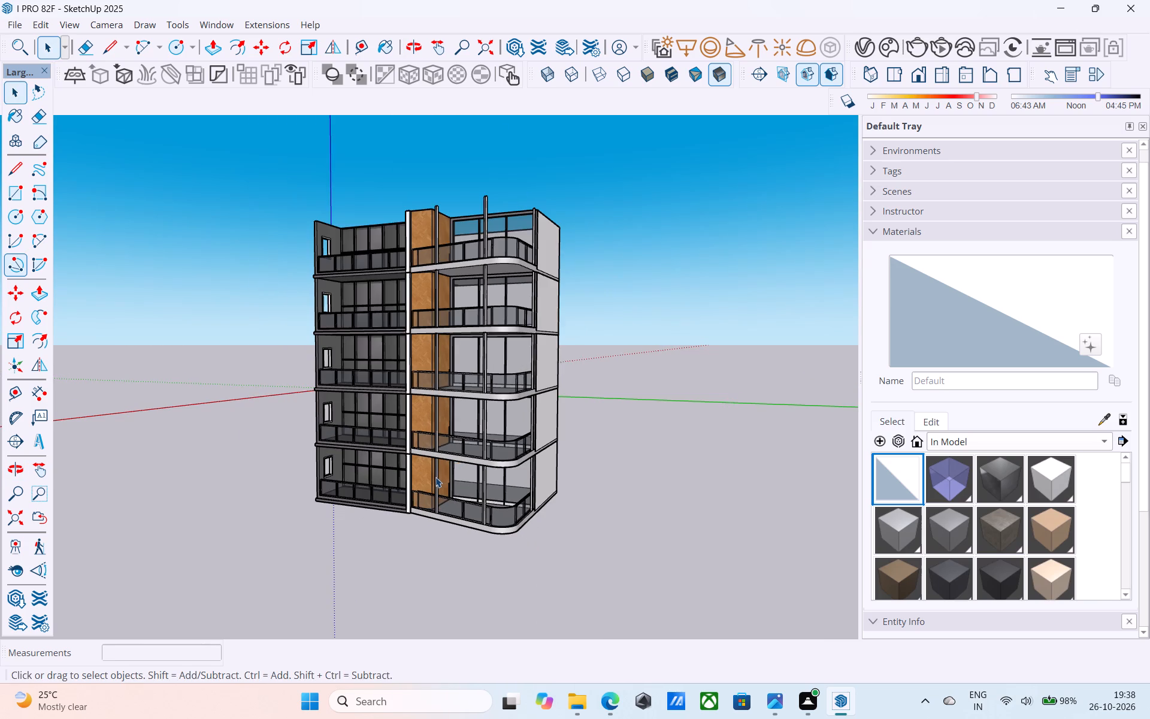
pyautogui.middleClick(435, 479)
pyautogui.moveTo(439, 482); pyautogui.dragTo(463, 504, button='middle')
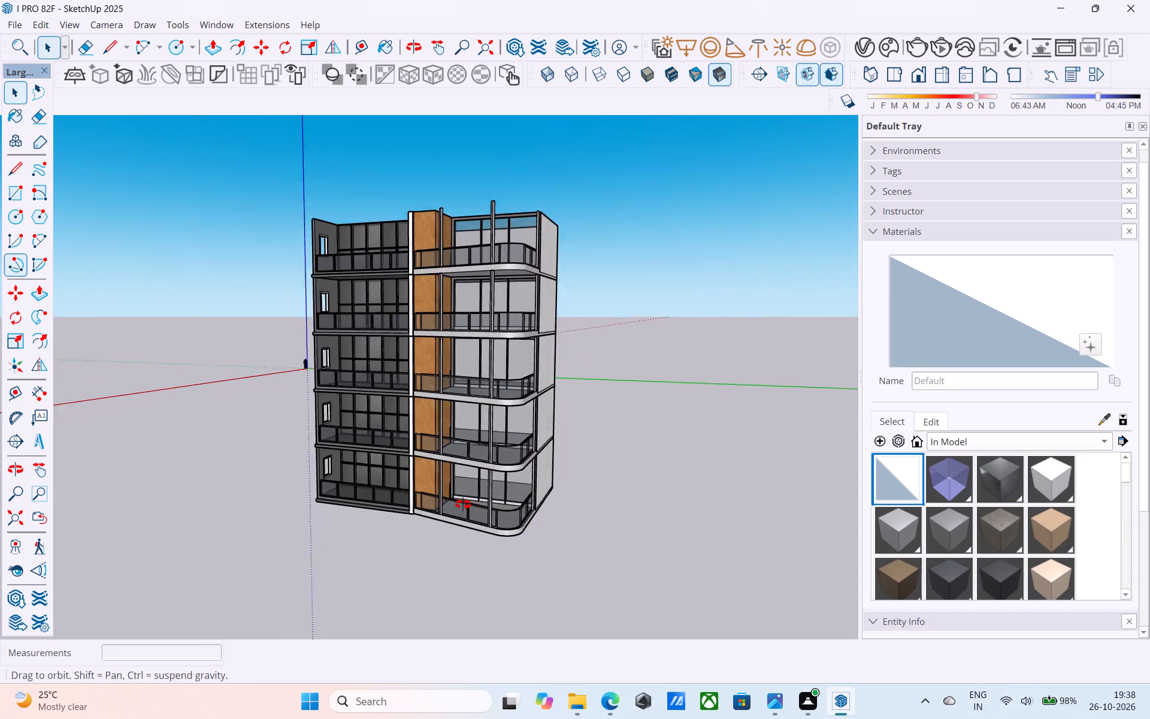
pyautogui.moveTo(463, 504); pyautogui.dragTo(472, 507, button='middle')
# Explode the four upper floor components one by one, leaving the lowest floor as a component.
pyautogui.scroll(4, 474, 466)
pyautogui.click(474, 449)
pyautogui.rightClick(474, 449)
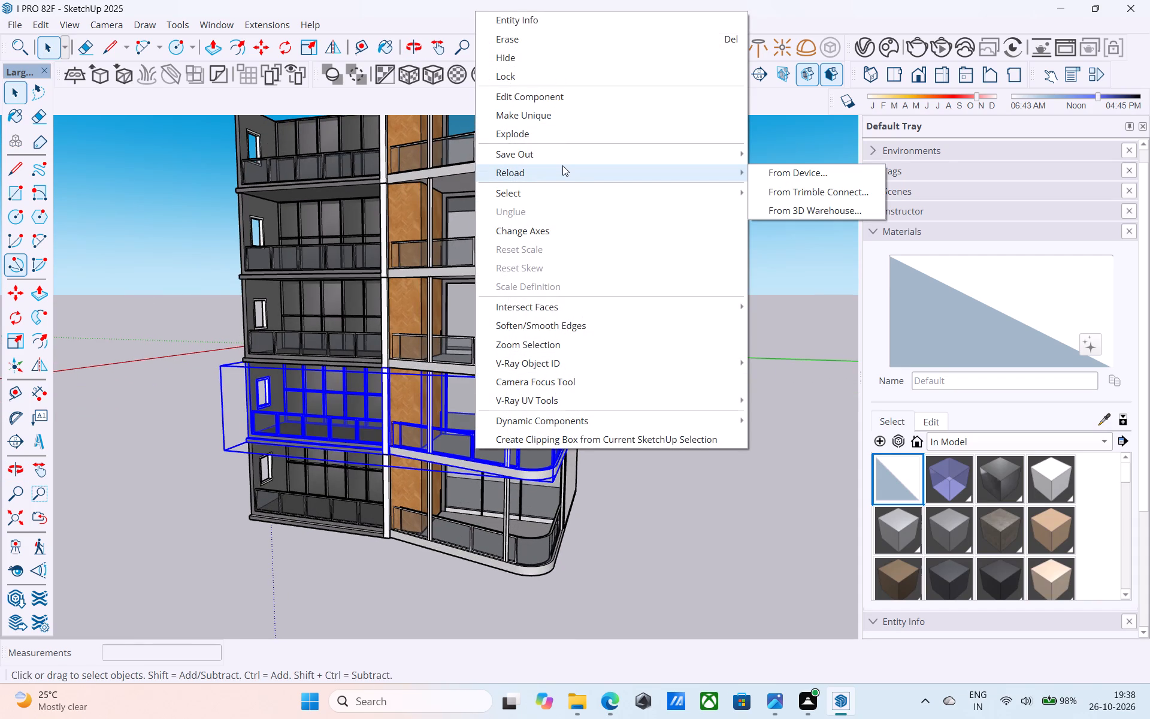
pyautogui.click(564, 138)
pyautogui.rightClick(456, 322)
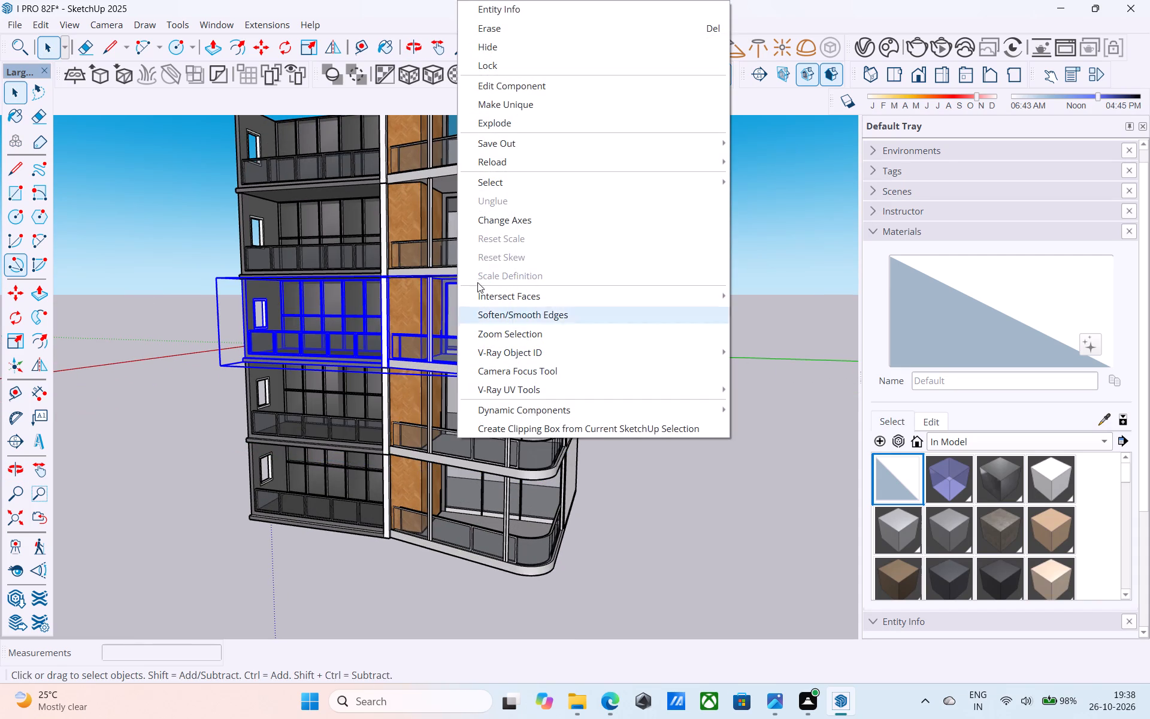
pyautogui.click(517, 127)
pyautogui.click(402, 248)
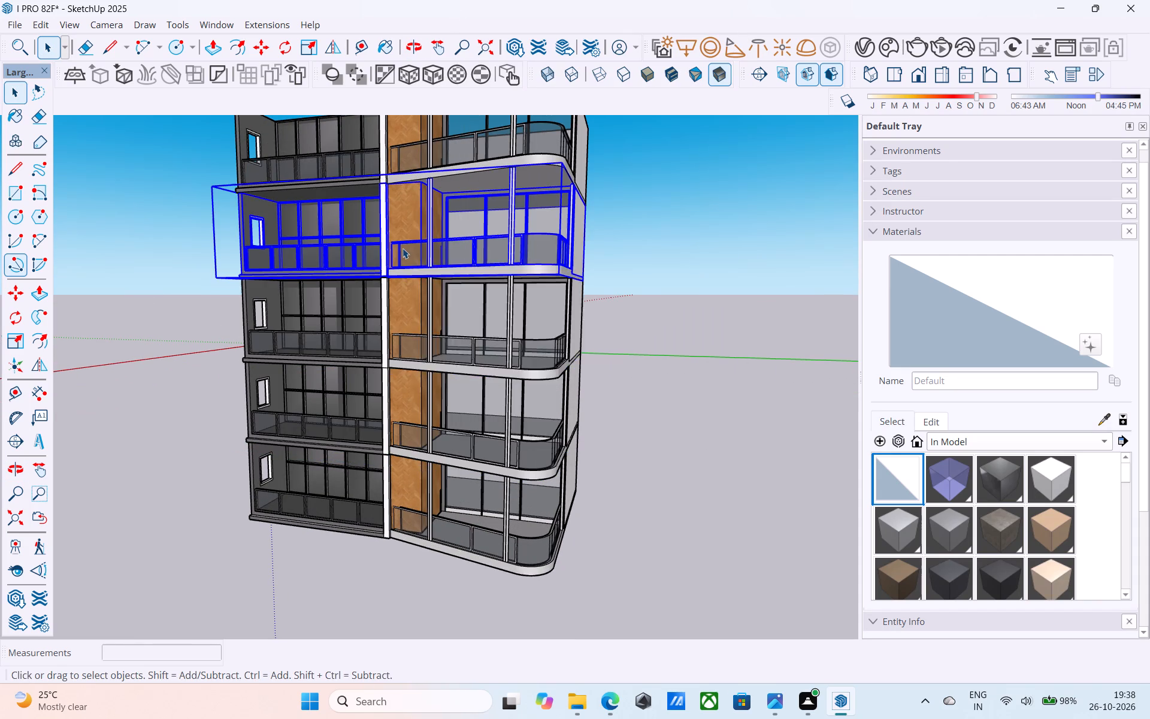
pyautogui.rightClick(402, 248)
pyautogui.click(453, 366)
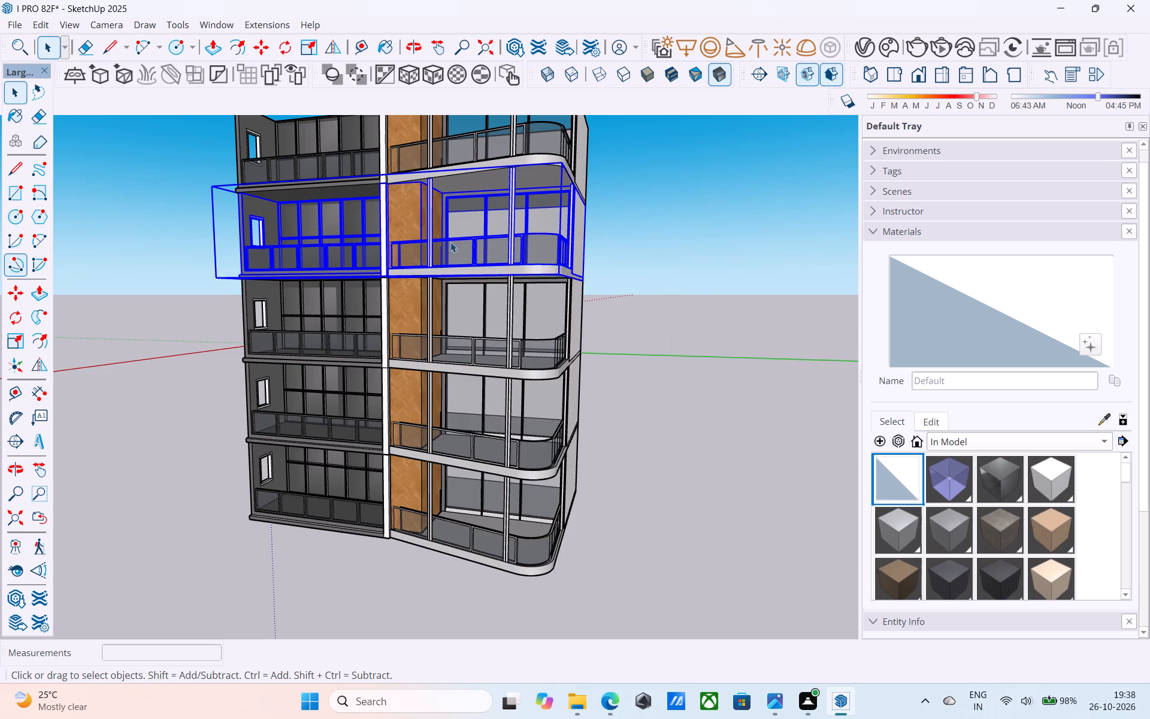
pyautogui.click(448, 141)
pyautogui.scroll(-6, 403, 348)
pyautogui.rightClick(439, 252)
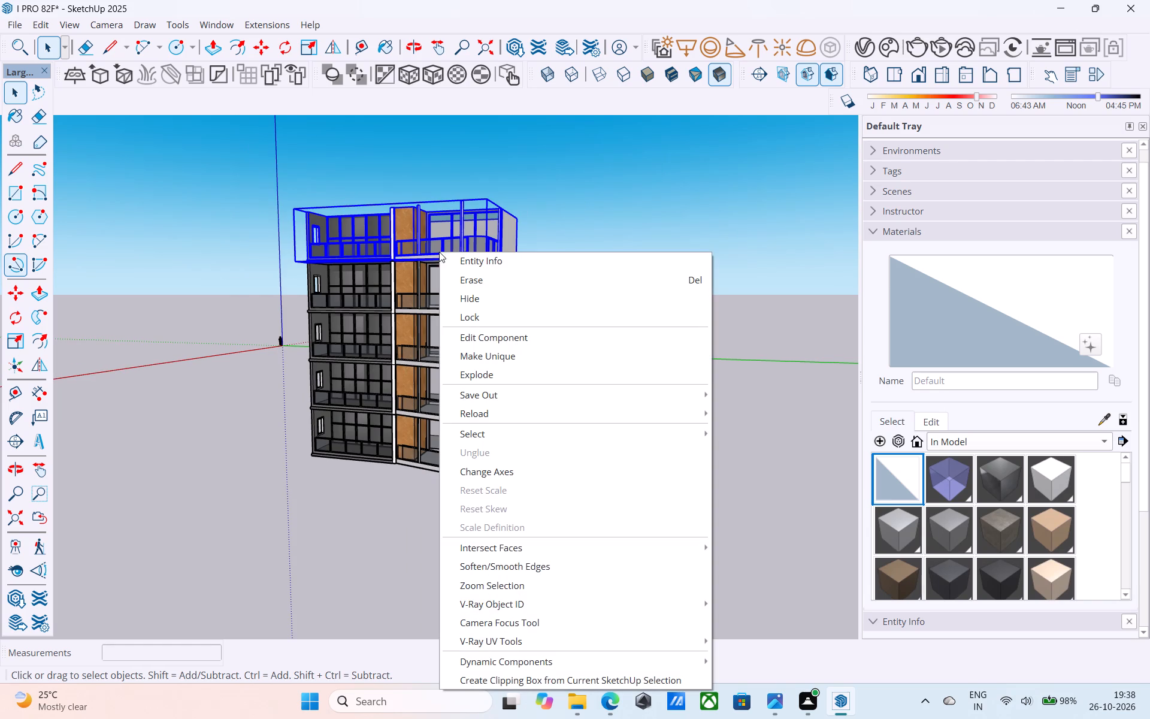
pyautogui.click(484, 376)
pyautogui.click(559, 351)
# Push the first of the paired round posts near the top balcony's curved corner down 9' 6" to its slab.
pyautogui.scroll(2, 444, 235)
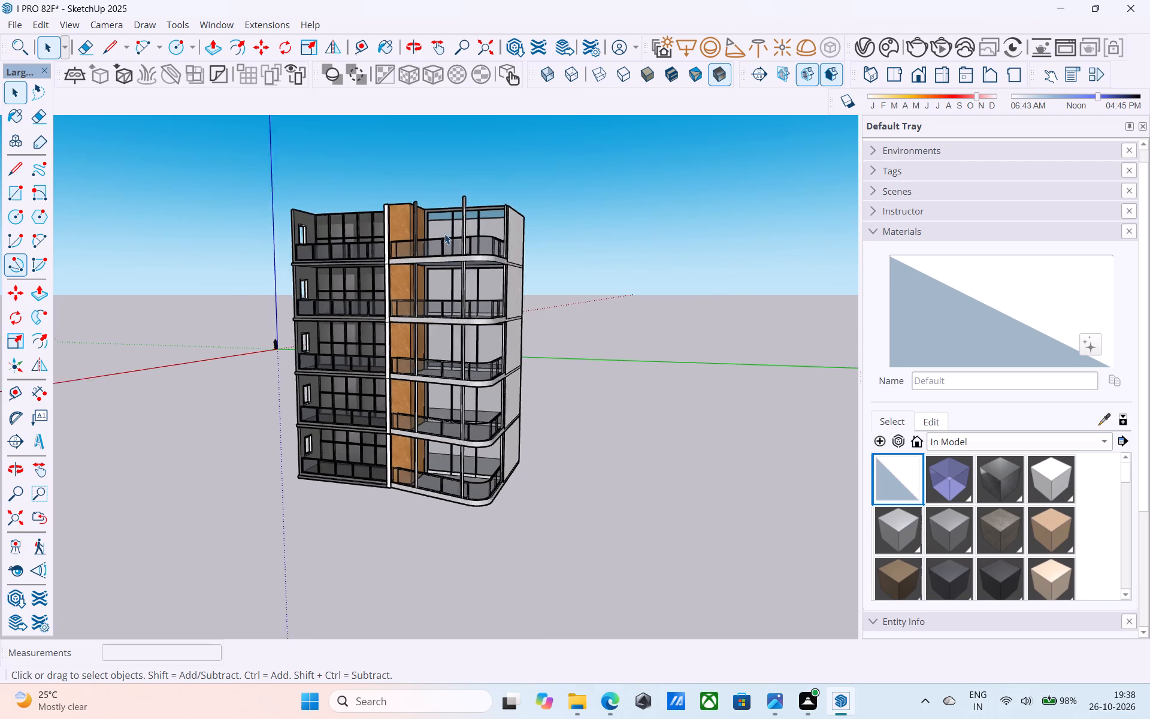
pyautogui.scroll(5, 444, 234)
pyautogui.moveTo(463, 241); pyautogui.dragTo(427, 421, button='middle')
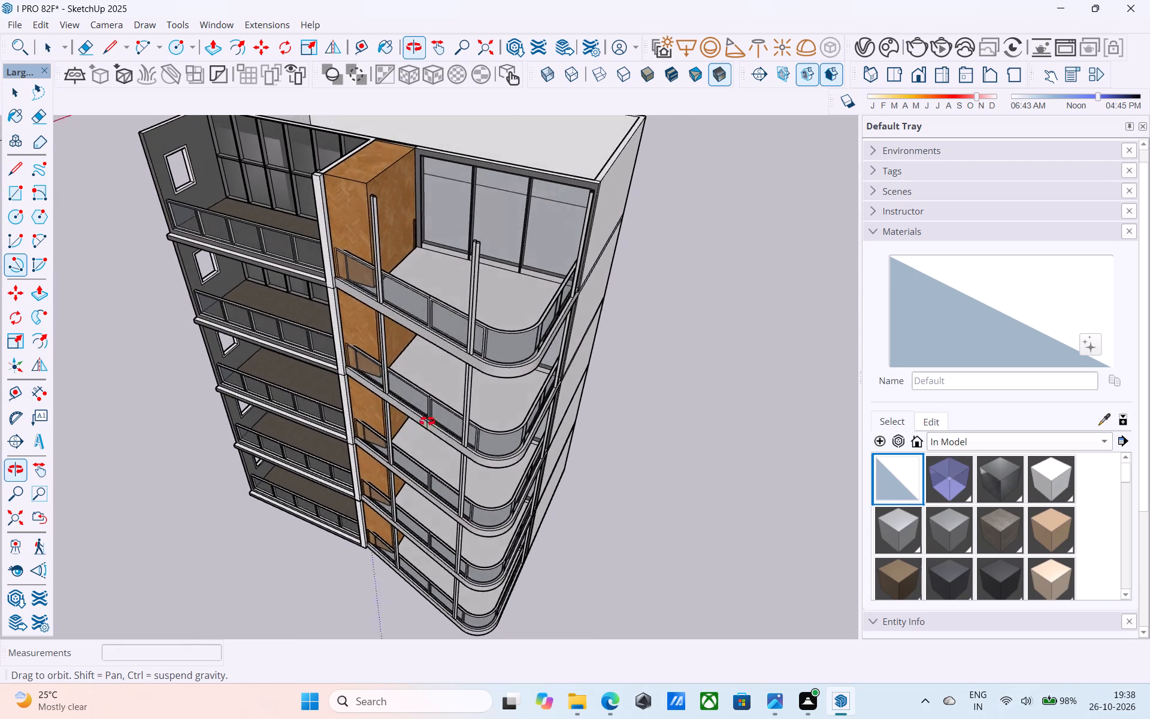
pyautogui.moveTo(427, 421); pyautogui.dragTo(443, 493, button='middle')
pyautogui.scroll(10, 531, 322)
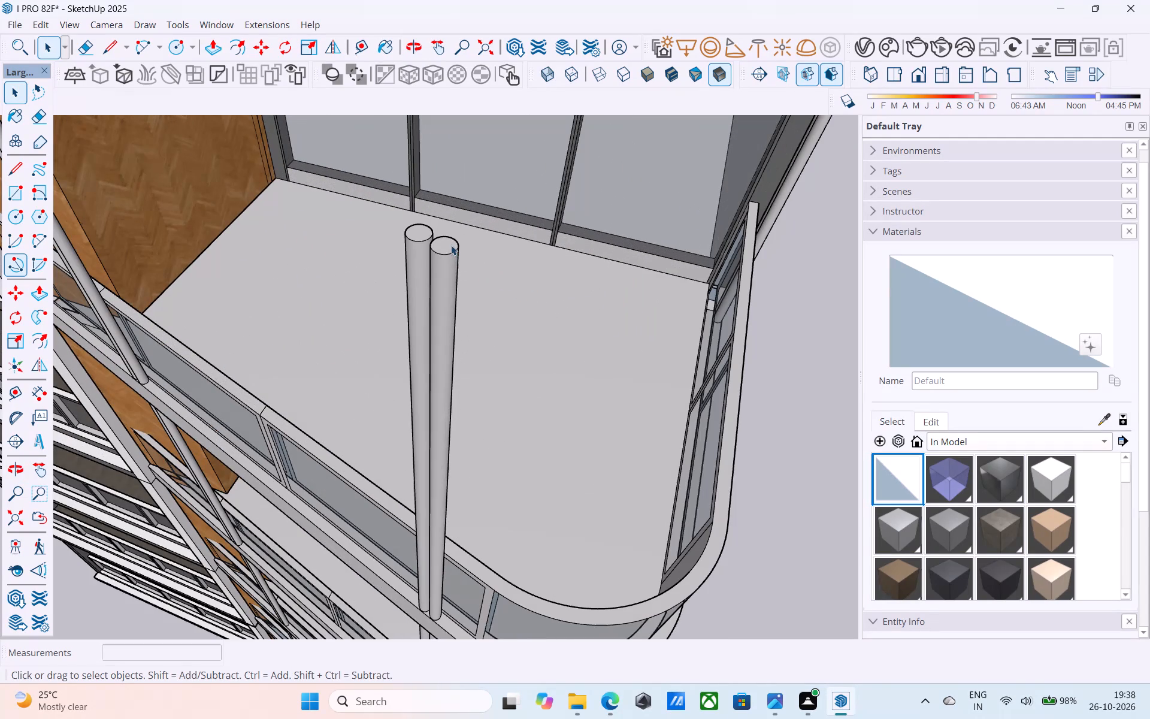
pyautogui.click(451, 245)
pyautogui.press('p')
pyautogui.click(451, 245)
pyautogui.scroll(-5, 435, 322)
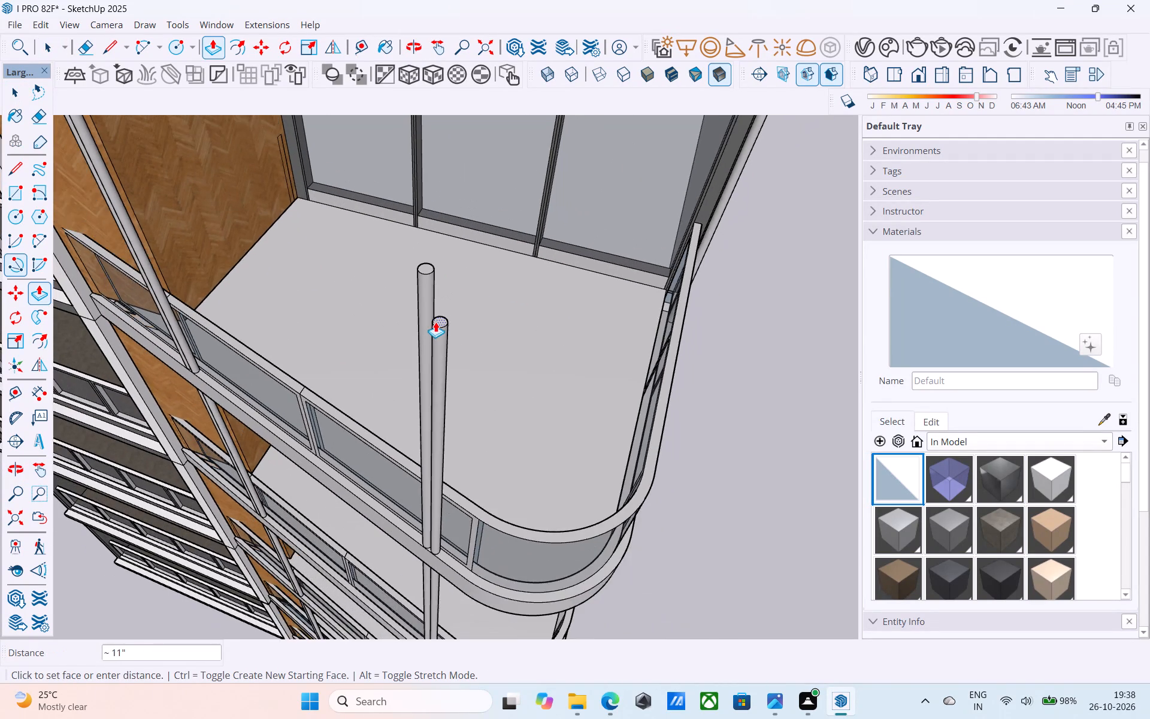
pyautogui.scroll(-4, 435, 322)
pyautogui.scroll(6, 420, 450)
pyautogui.click(411, 518)
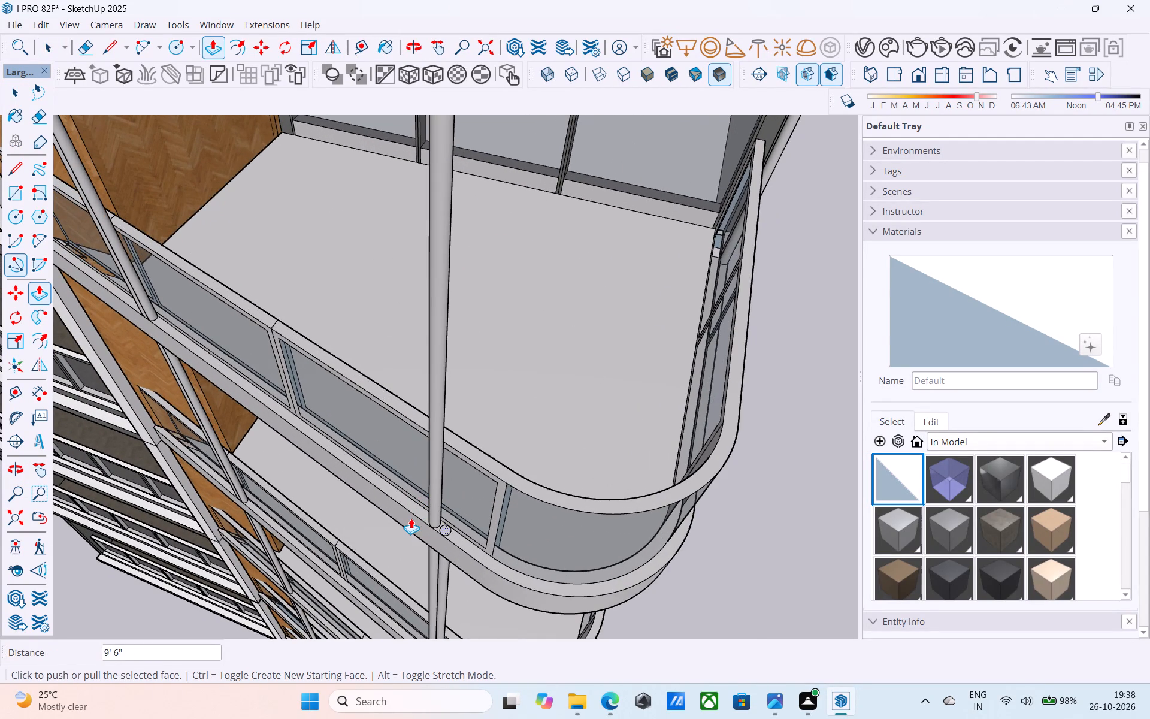
# Push the remaining round post near the top balcony's curved corner down 9' 6" to the slab.
pyautogui.scroll(-6, 412, 512)
pyautogui.scroll(7, 422, 367)
pyautogui.press('space')
pyautogui.click(425, 327)
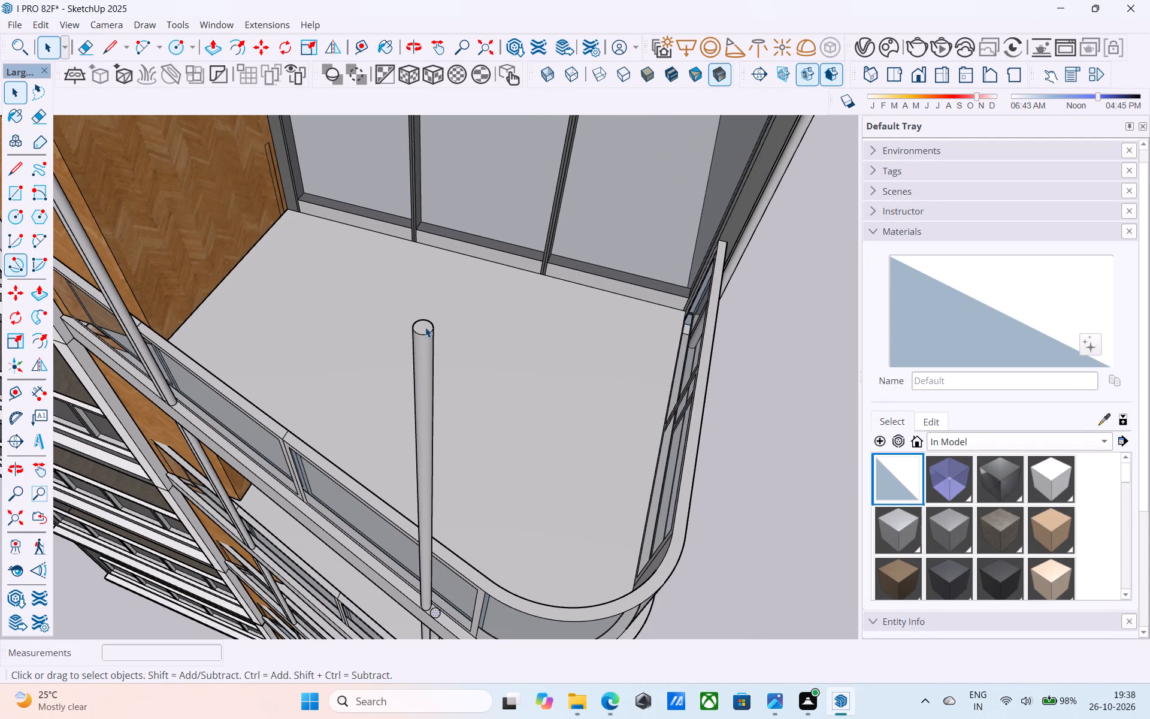
pyautogui.press('p')
pyautogui.click(425, 327)
pyautogui.scroll(-6, 425, 327)
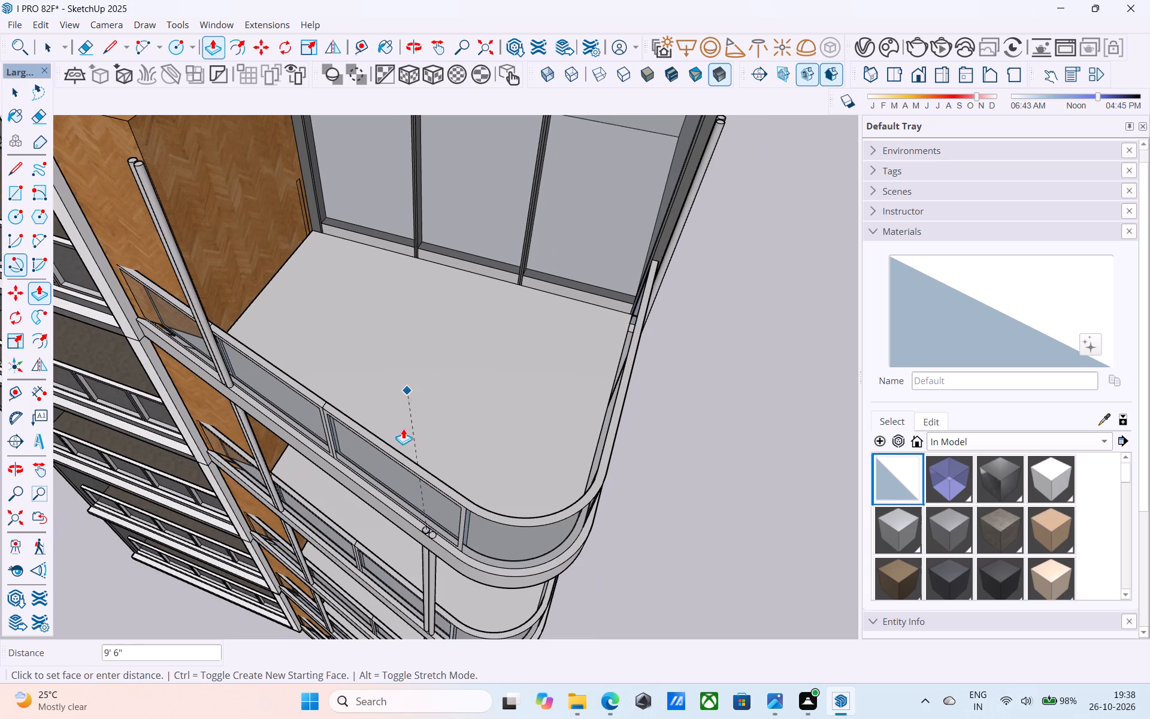
pyautogui.scroll(8, 405, 517)
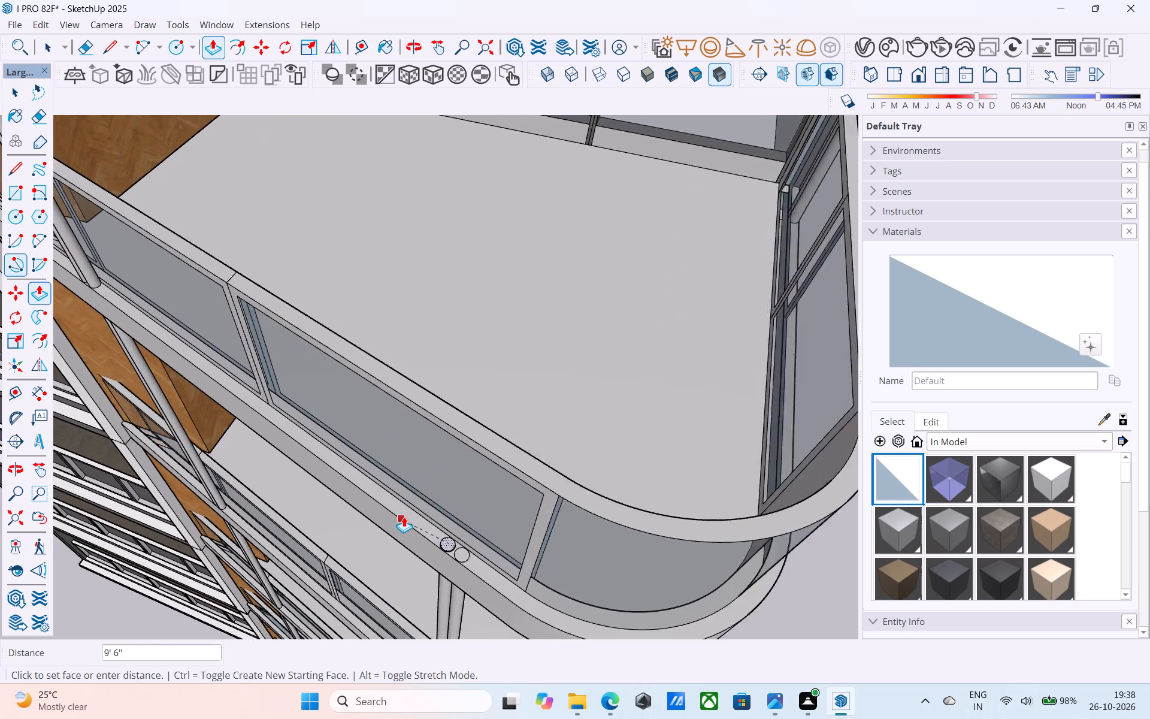
pyautogui.click(404, 516)
# Erase the two leftover post circles on the top balcony's slab edge.
pyautogui.press('e')
pyautogui.scroll(6, 480, 552)
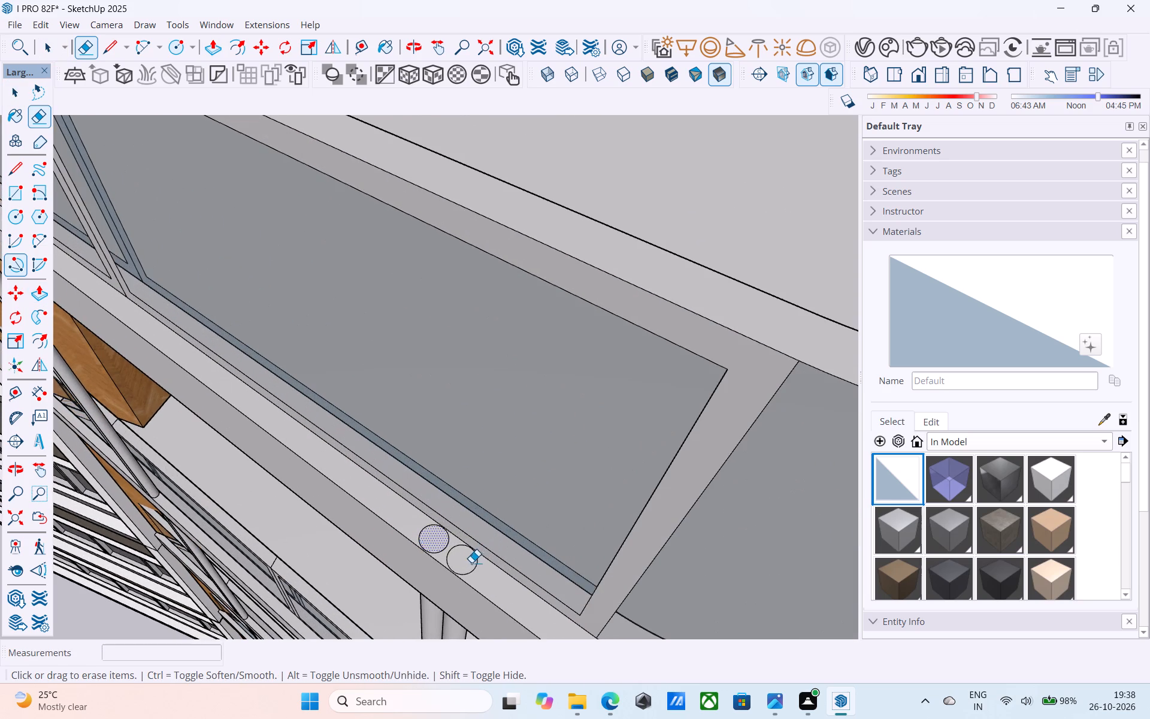
pyautogui.moveTo(476, 564); pyautogui.dragTo(482, 572)
pyautogui.moveTo(437, 552); pyautogui.dragTo(429, 548)
pyautogui.press('space')
# Delete the pair of round posts beside the wood-clad block on the second floor from the top.
pyautogui.scroll(-13, 391, 491)
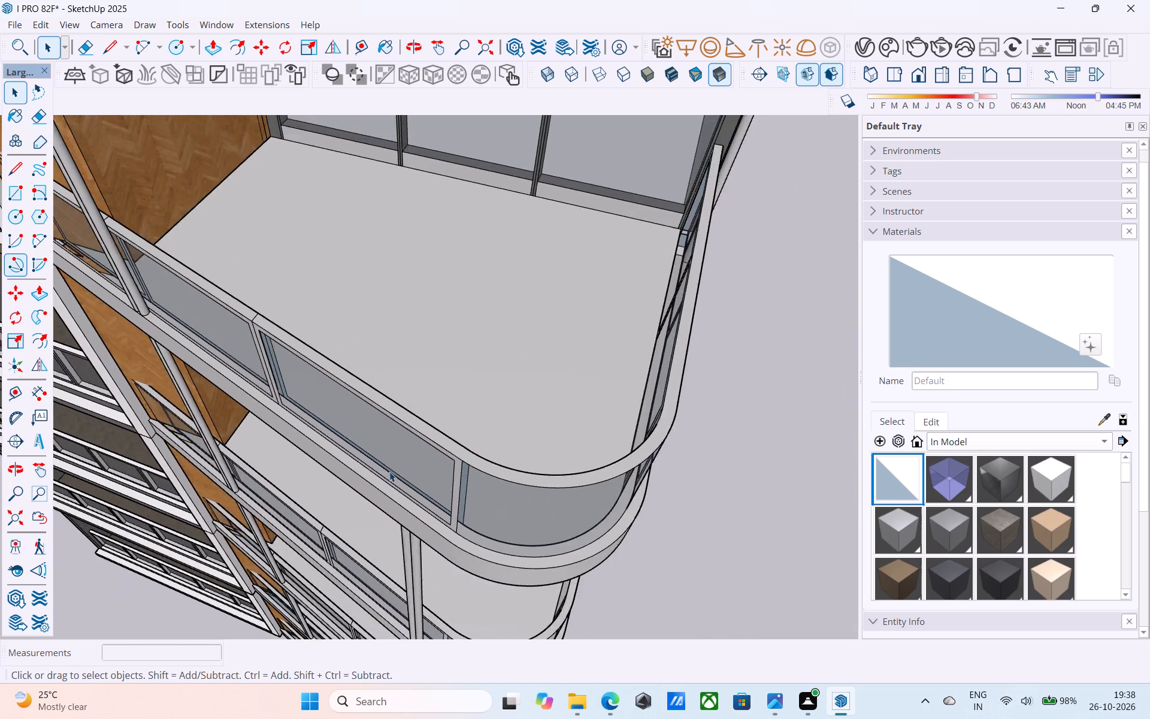
pyautogui.scroll(-5, 389, 472)
pyautogui.moveTo(397, 549); pyautogui.dragTo(434, 425, button='middle')
pyautogui.scroll(-10, 428, 407)
pyautogui.moveTo(427, 409); pyautogui.dragTo(452, 381, button='middle')
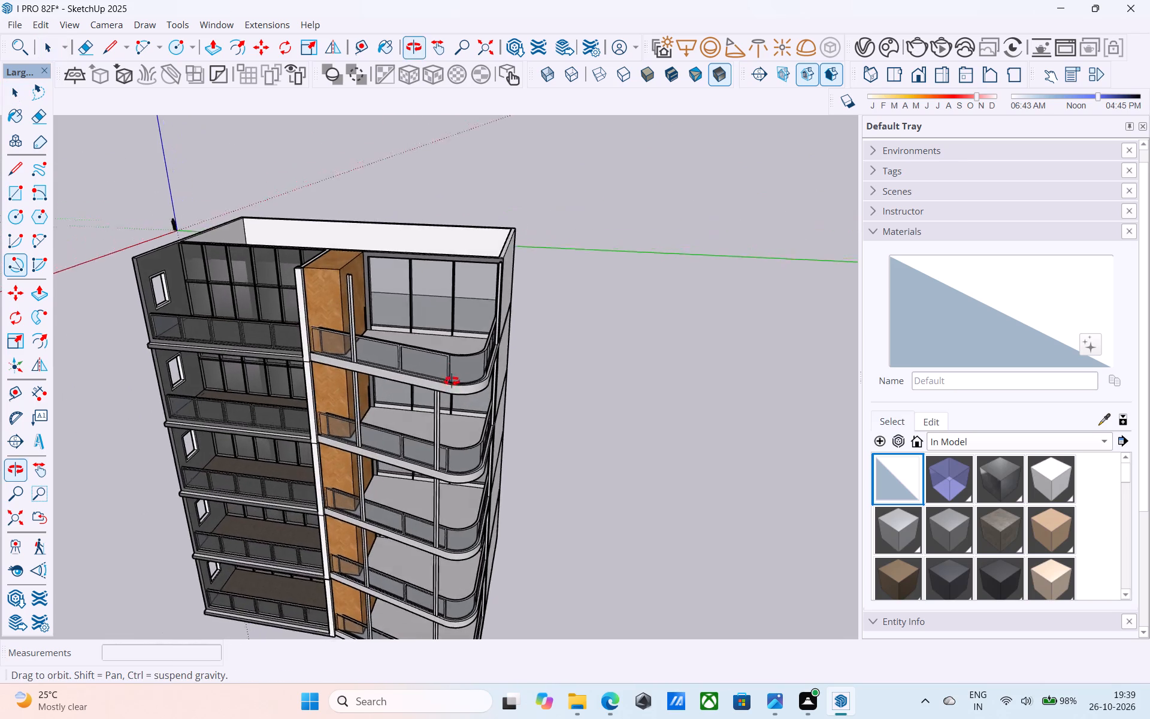
pyautogui.moveTo(452, 381); pyautogui.dragTo(472, 368, button='middle')
pyautogui.moveTo(456, 427); pyautogui.dragTo(470, 395, button='middle')
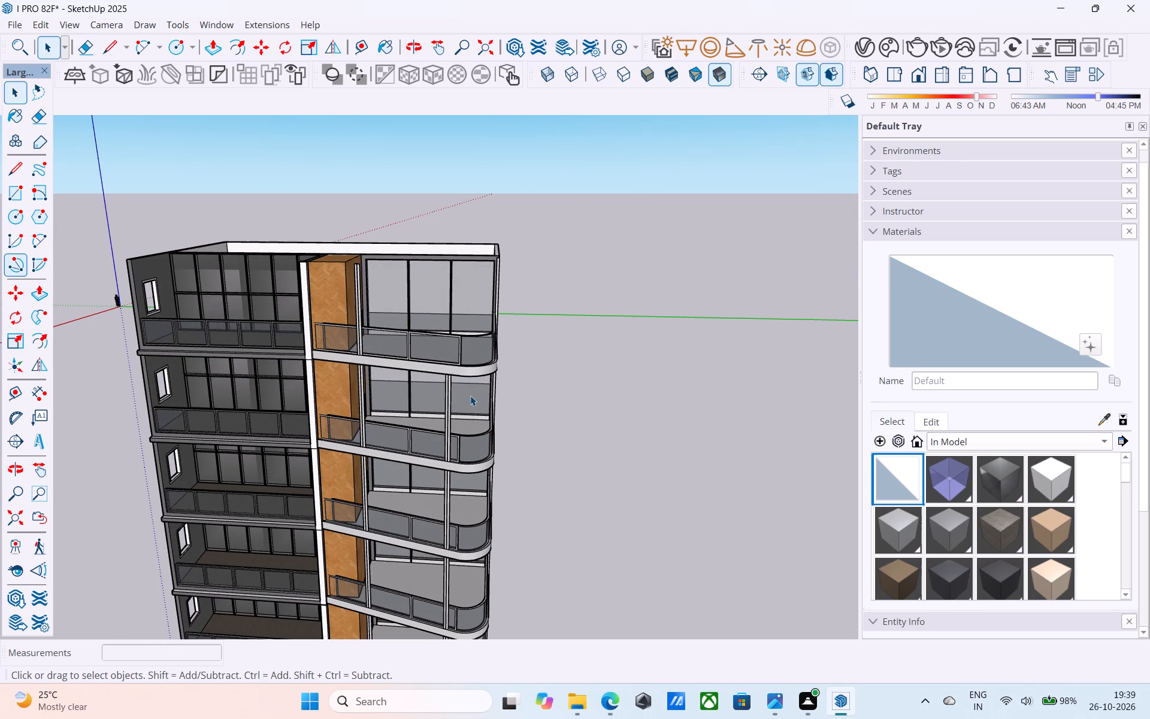
pyautogui.scroll(-5, 470, 395)
pyautogui.scroll(2, 413, 445)
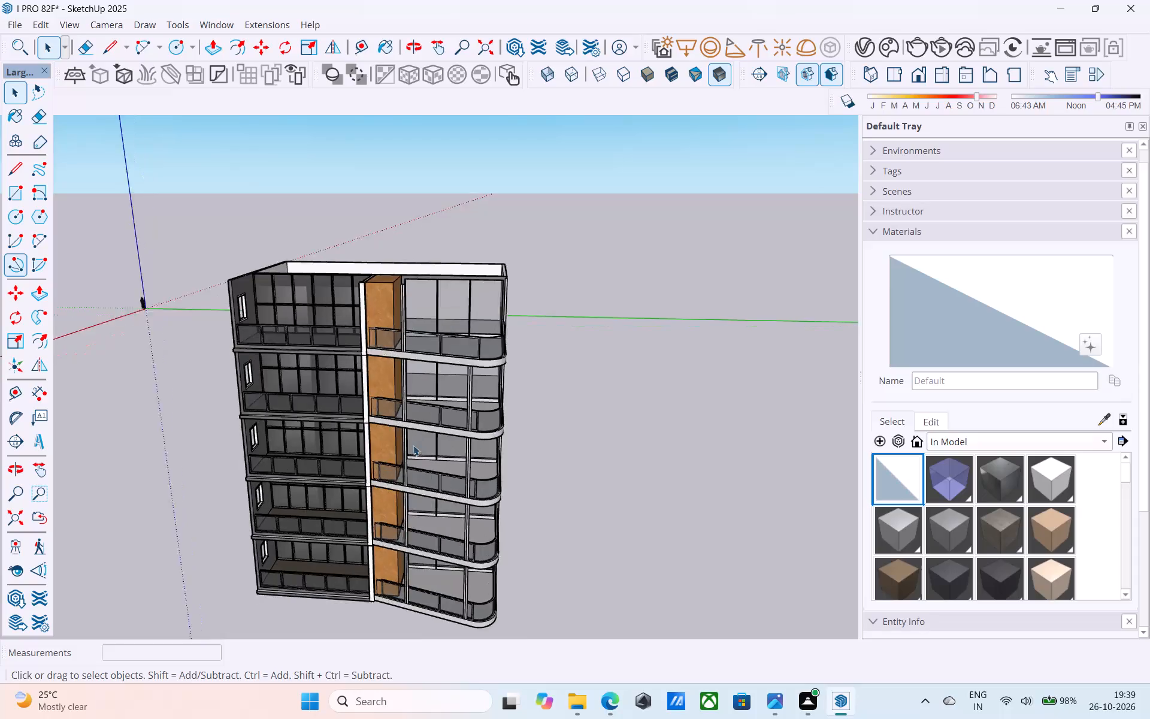
pyautogui.scroll(3, 413, 445)
pyautogui.scroll(18, 398, 338)
pyautogui.click(398, 336)
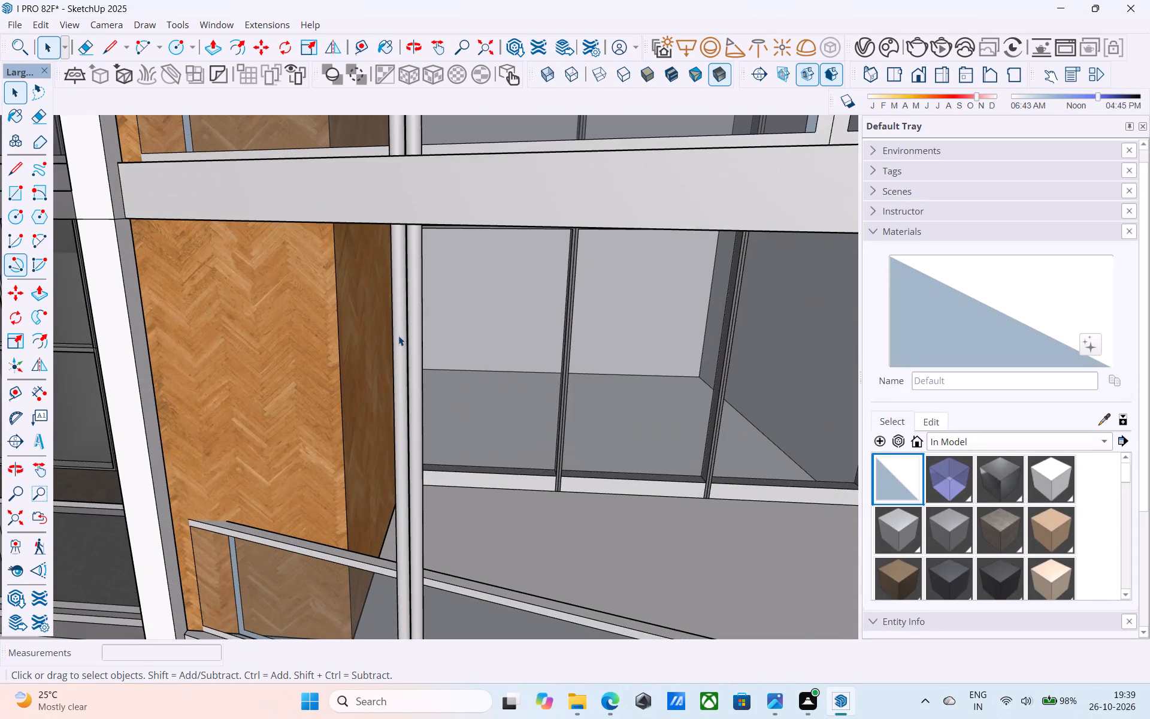
pyautogui.scroll(5, 398, 336)
pyautogui.press('Delete')
pyautogui.click(428, 337)
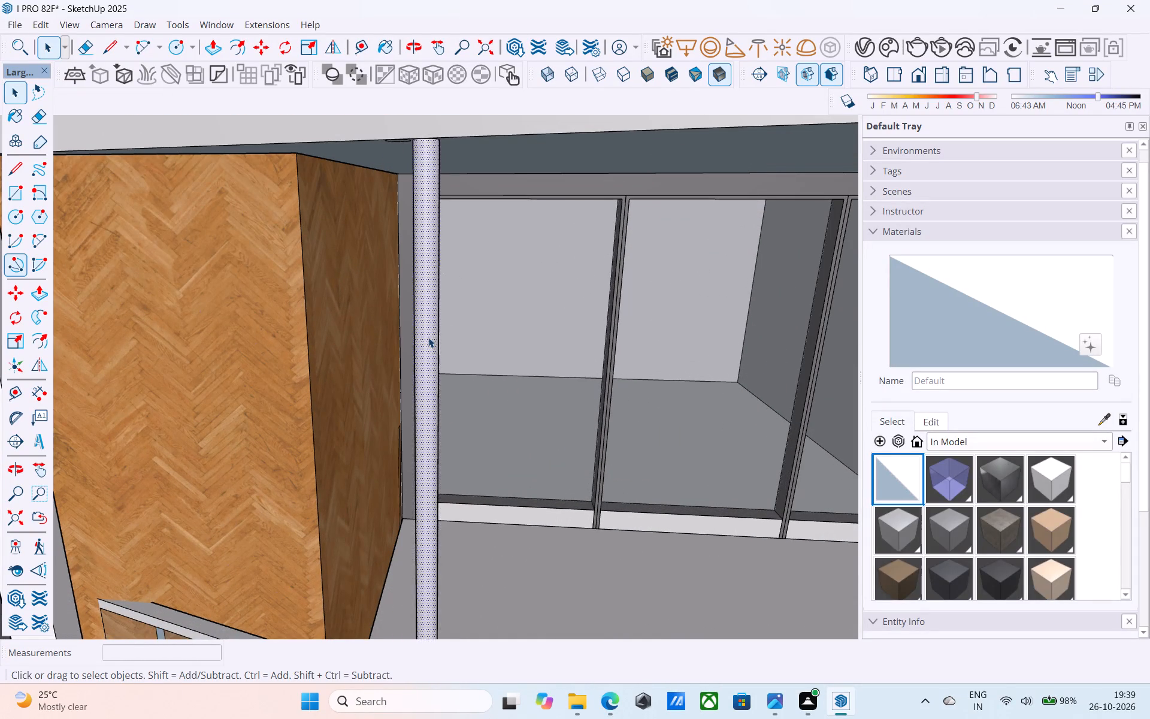
pyautogui.press('Delete')
# Delete the pair of round posts near the curved corner of the middle floor's balcony.
pyautogui.scroll(-9, 422, 340)
pyautogui.moveTo(416, 342); pyautogui.dragTo(246, 166, button='middle')
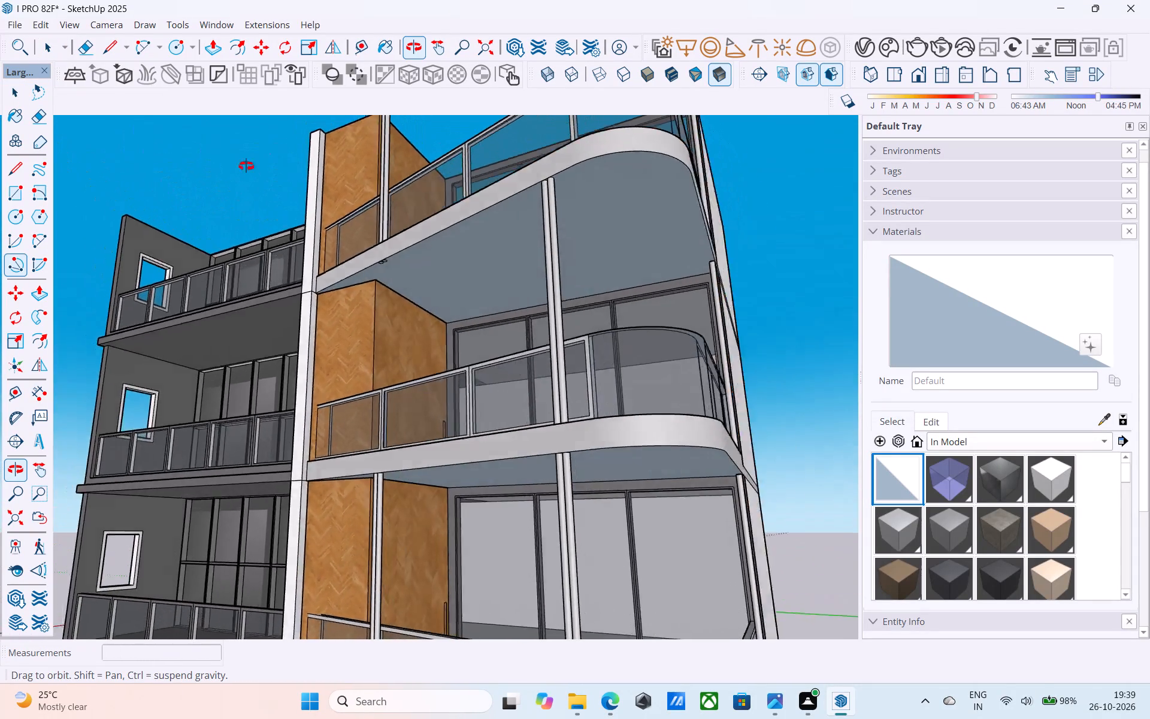
pyautogui.moveTo(246, 166); pyautogui.dragTo(199, 180, button='middle')
pyautogui.scroll(1, 199, 180)
pyautogui.scroll(-9, 199, 180)
pyautogui.moveTo(269, 267); pyautogui.dragTo(588, 390, button='middle')
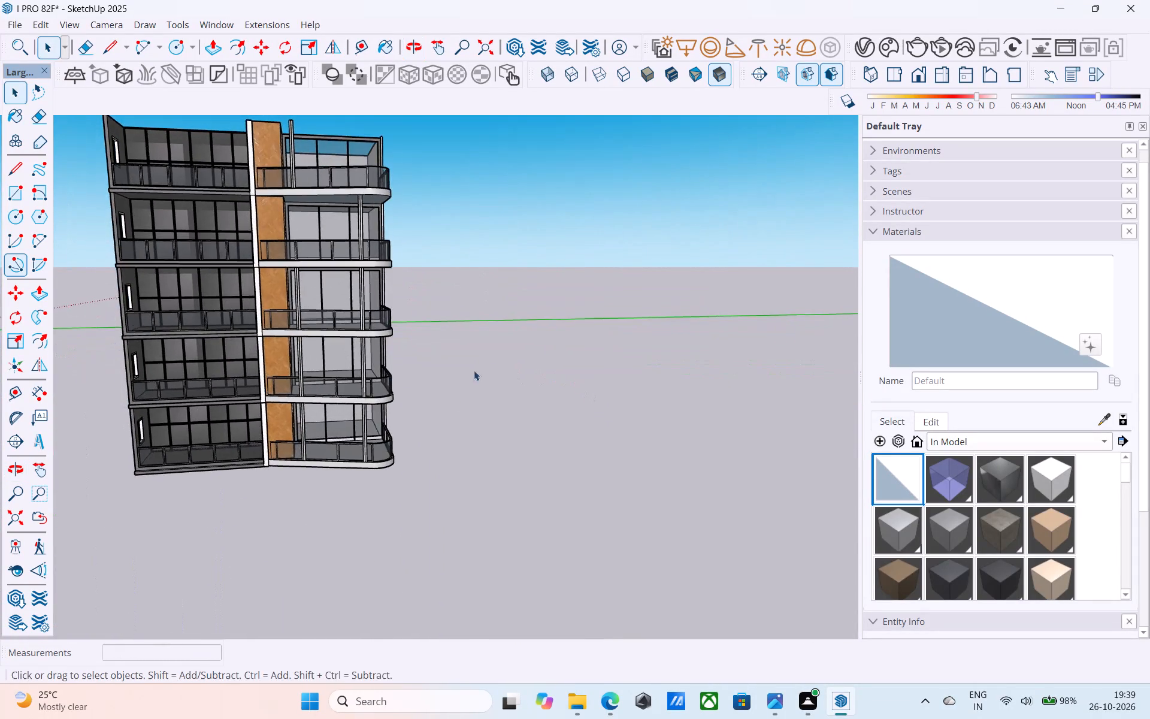
pyautogui.scroll(4, 339, 366)
pyautogui.scroll(-5, 339, 366)
pyautogui.keyDown('shift'); pyautogui.moveTo(339, 366); pyautogui.dragTo(344, 455, button='middle'); pyautogui.keyUp('shift')
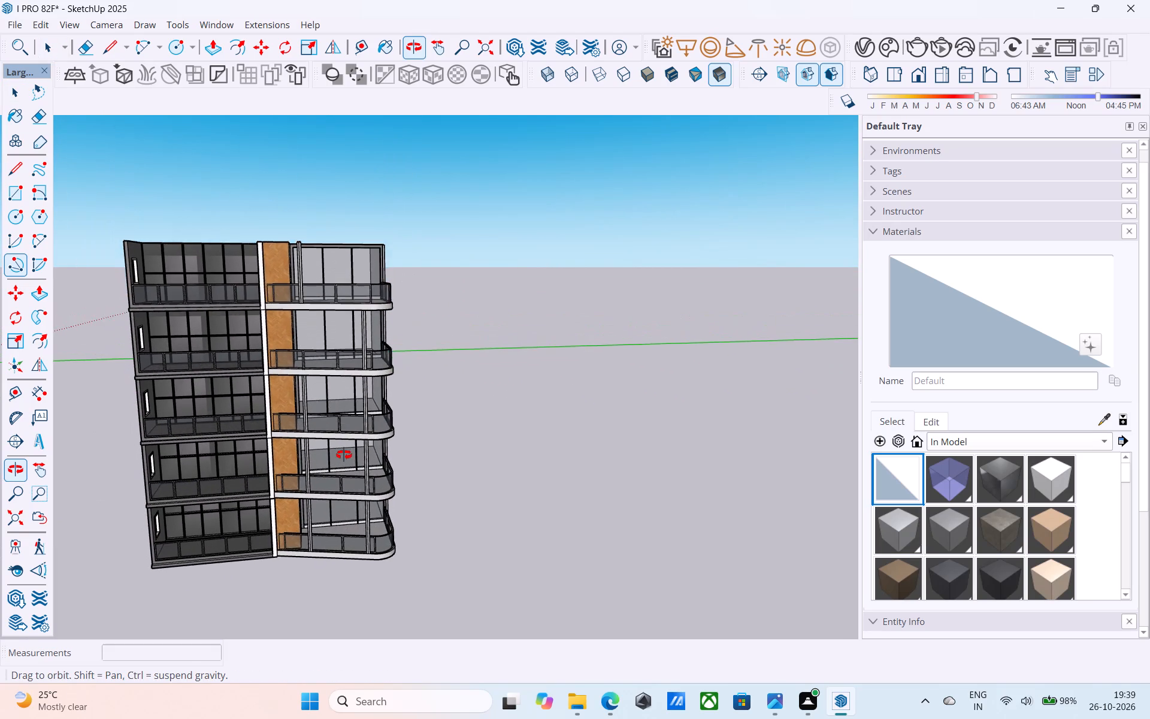
pyautogui.keyDown('shift'); pyautogui.moveTo(344, 455); pyautogui.dragTo(338, 449, button='middle'); pyautogui.keyUp('shift')
pyautogui.scroll(5, 340, 415)
pyautogui.moveTo(344, 410); pyautogui.dragTo(279, 403, button='middle')
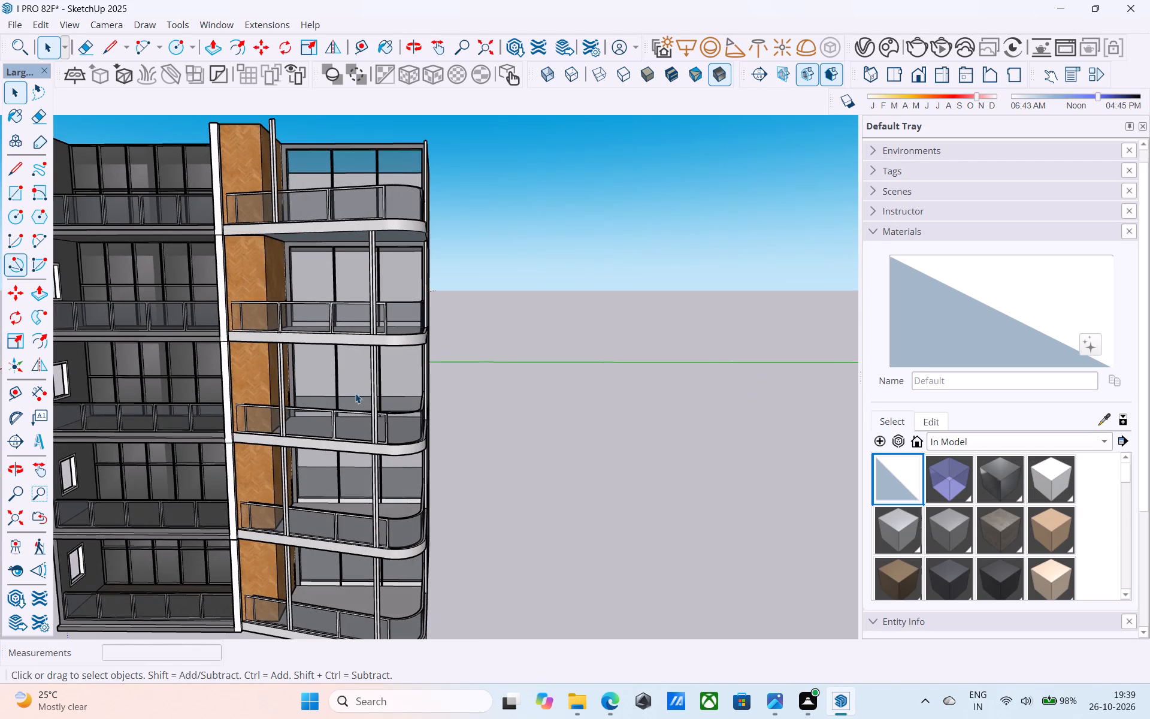
pyautogui.scroll(10, 355, 393)
pyautogui.click(383, 386)
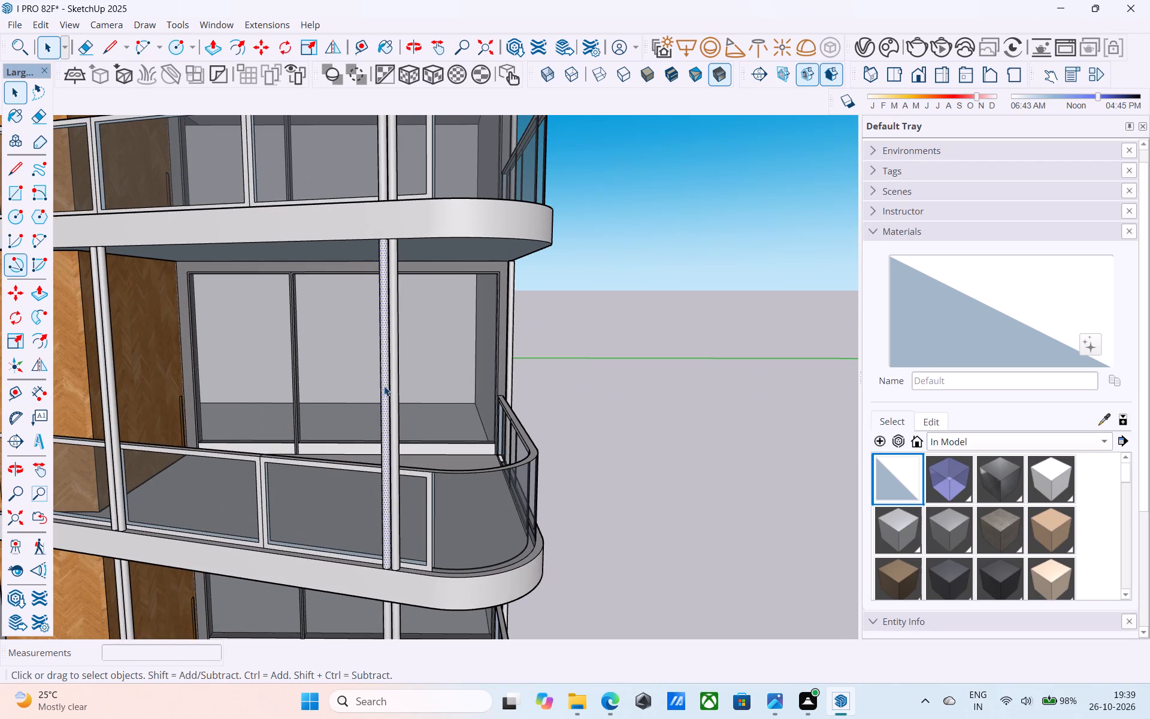
pyautogui.press('Delete')
pyautogui.click(393, 389)
pyautogui.press('Delete')
# Delete the pair of round posts beside the wood-clad block on the second floor from the bottom.
pyautogui.scroll(-4, 386, 369)
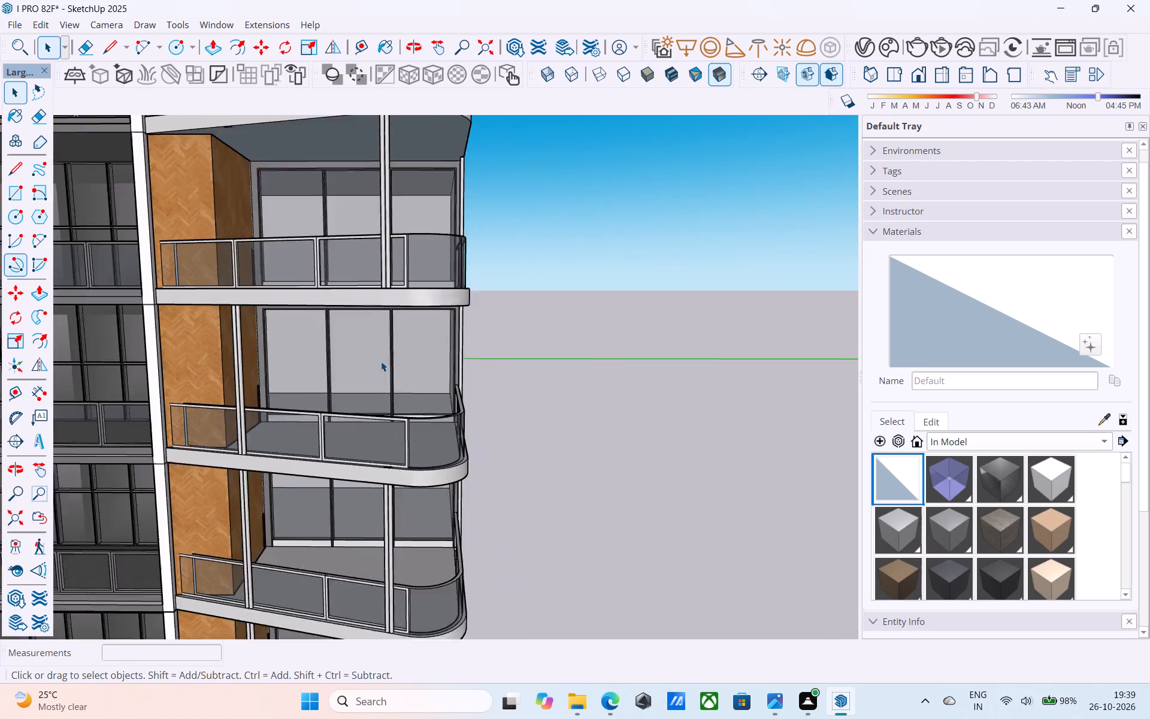
pyautogui.scroll(-3, 381, 361)
pyautogui.scroll(-4, 343, 451)
pyautogui.scroll(10, 316, 466)
pyautogui.click(282, 479)
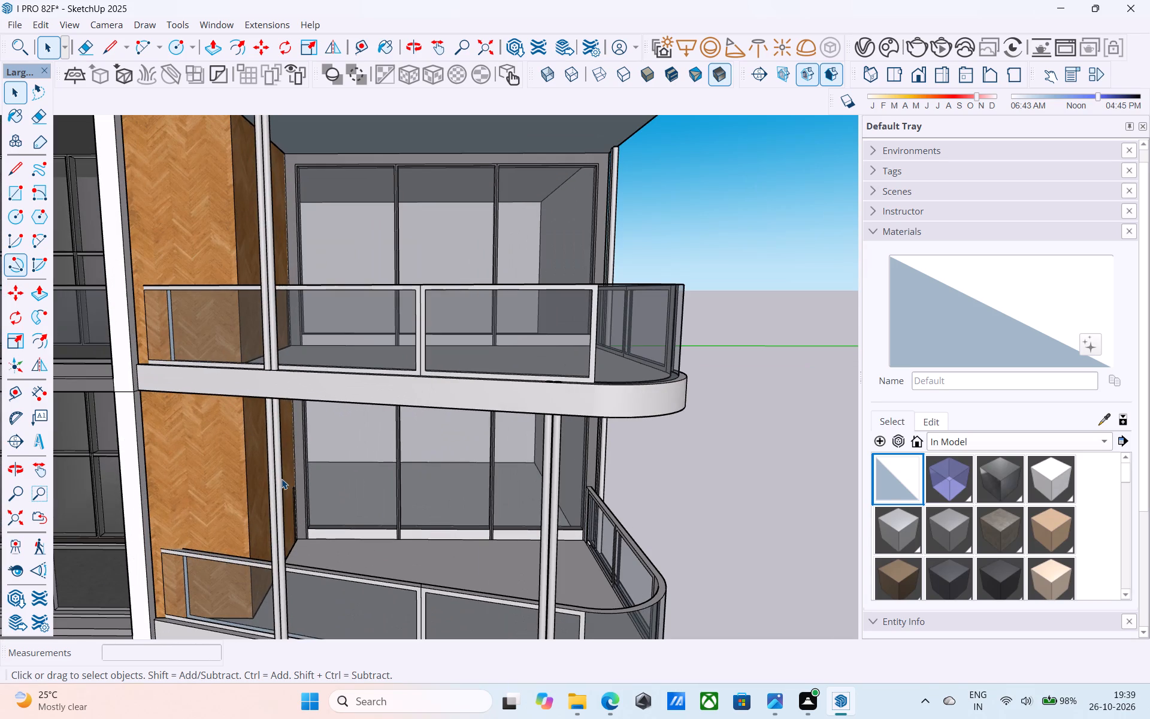
pyautogui.press('Delete')
pyautogui.click(273, 478)
pyautogui.press('Delete')
# Explode the lowest floor component.
pyautogui.middleClick(260, 462)
pyautogui.scroll(-10, 260, 462)
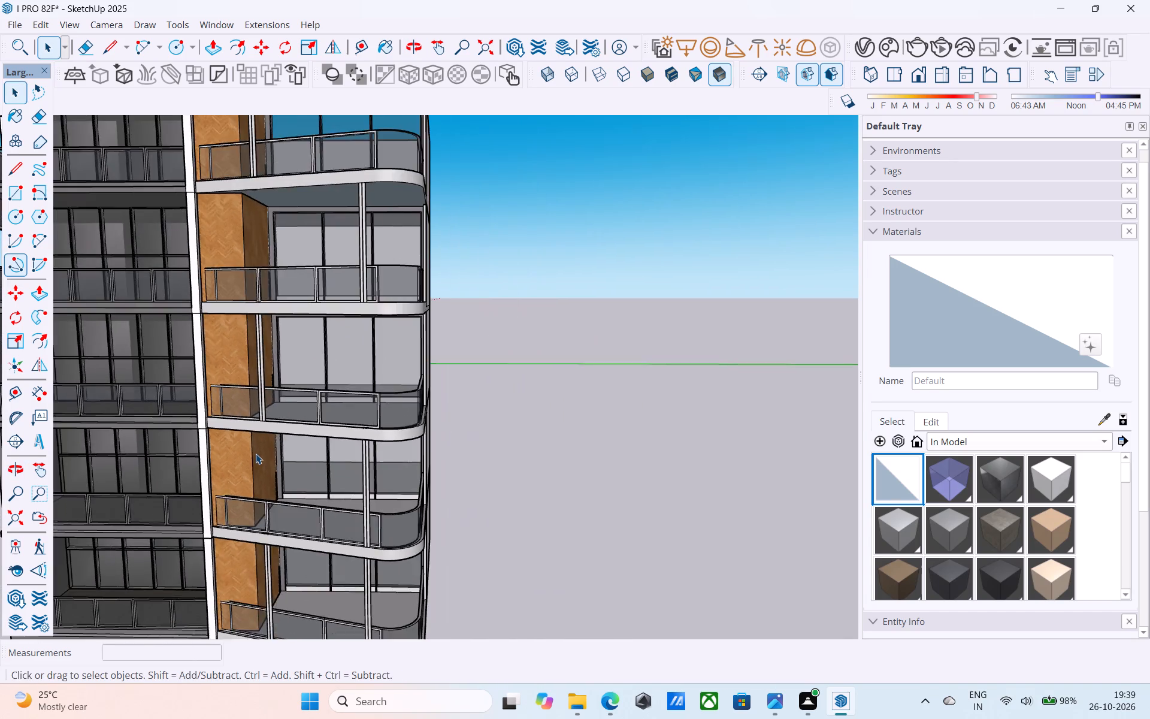
pyautogui.scroll(-6, 256, 453)
pyautogui.scroll(10, 307, 539)
pyautogui.click(342, 531)
pyautogui.scroll(3, 342, 531)
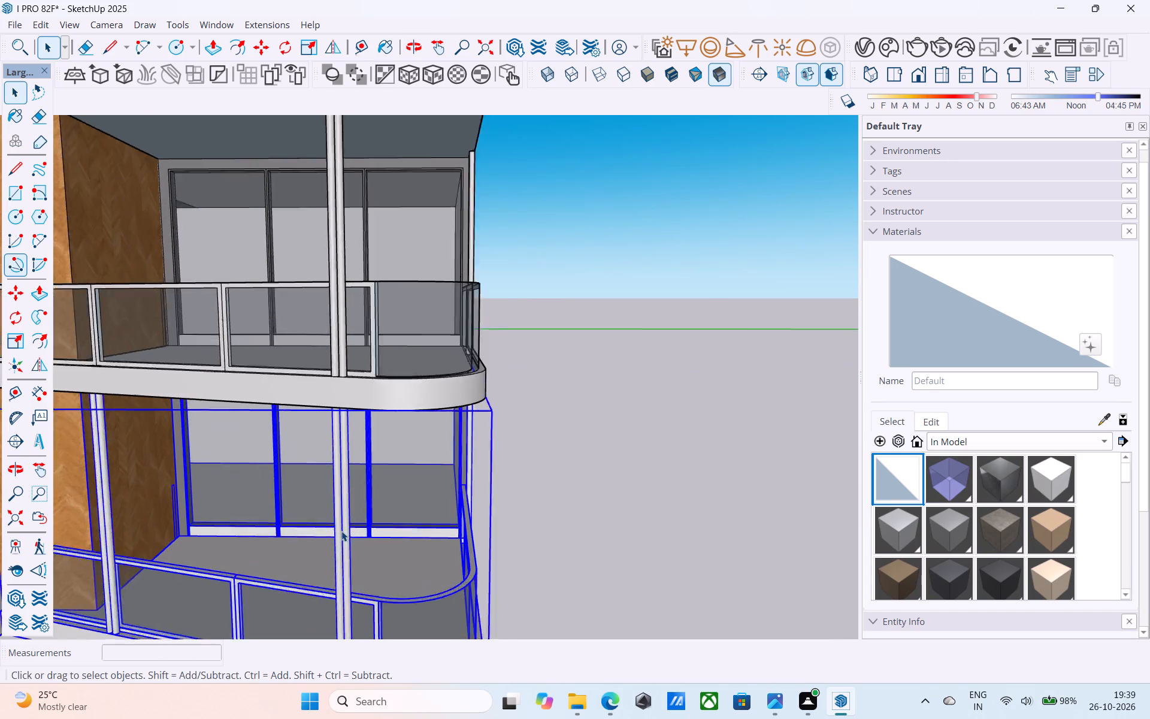
pyautogui.scroll(2, 341, 531)
pyautogui.rightClick(344, 530)
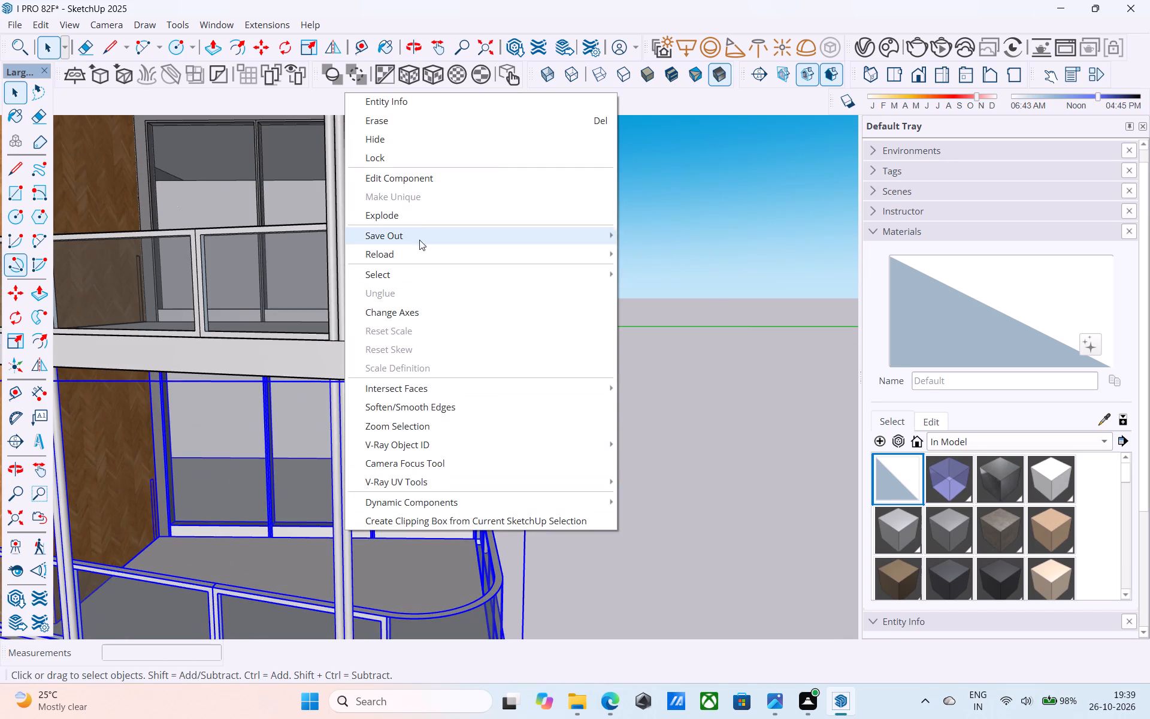
pyautogui.click(418, 224)
# Delete the pair of round posts near the curved corner of the lowest floor's balcony.
pyautogui.click(340, 449)
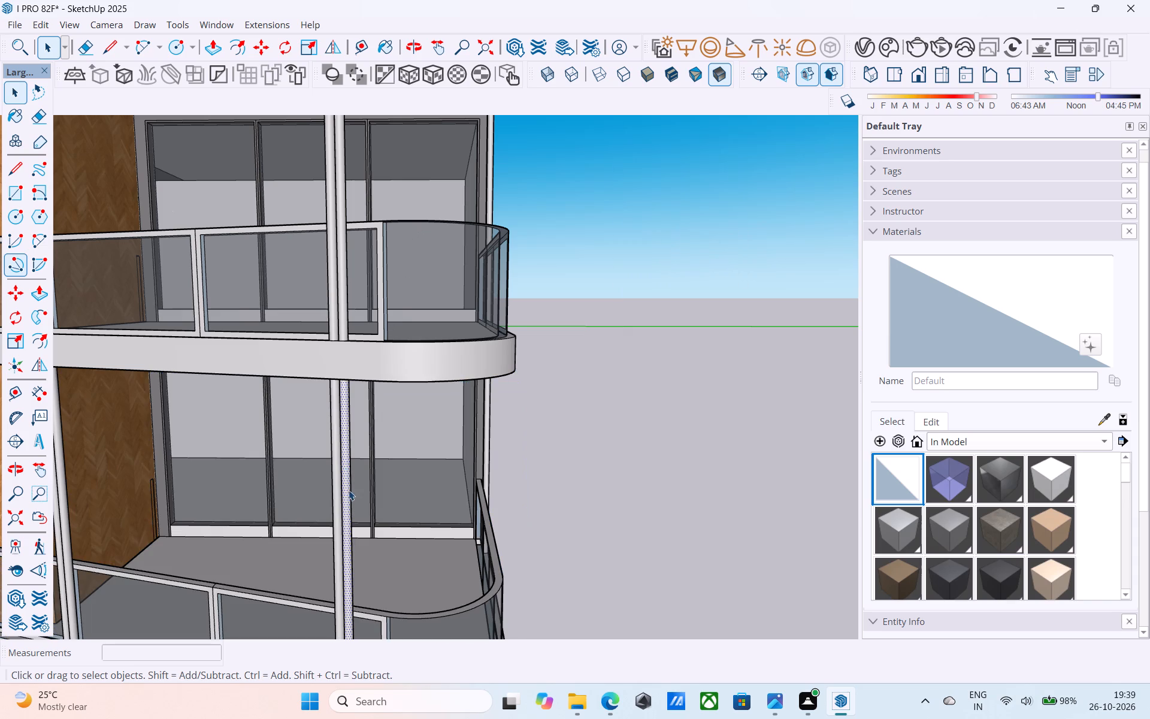
pyautogui.press('Delete')
pyautogui.click(340, 484)
pyautogui.press('Delete')
# Save the model, purging its unused items.
pyautogui.scroll(-7, 340, 485)
pyautogui.middleClick(340, 485)
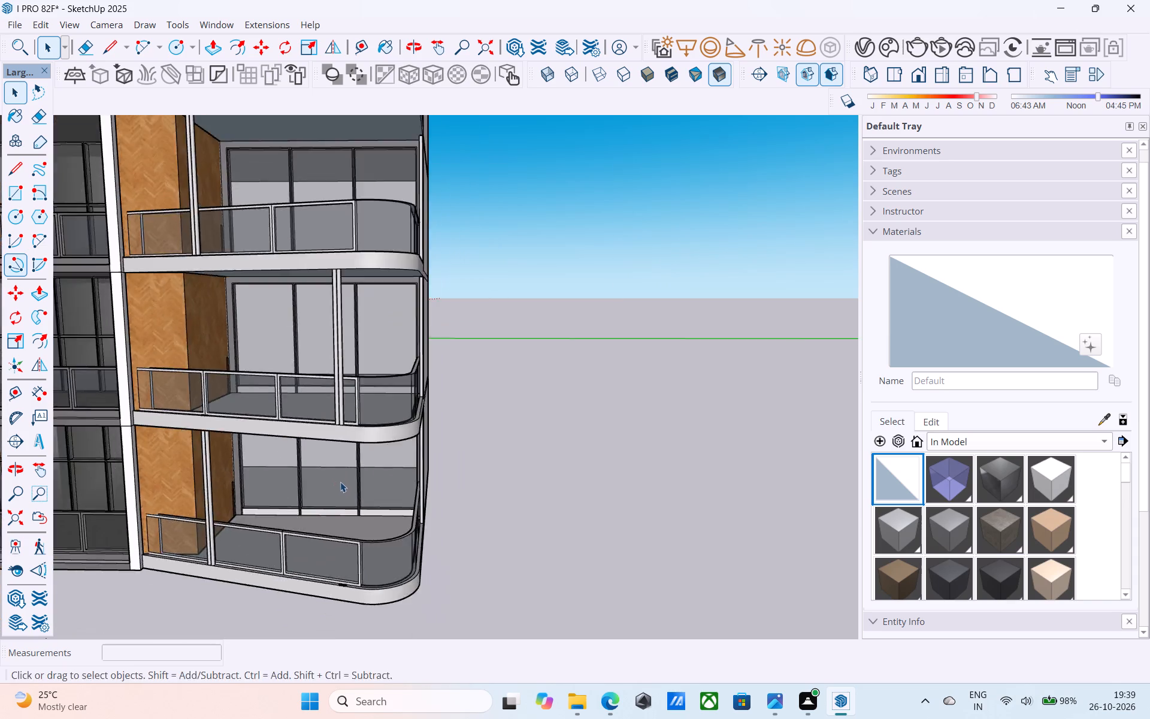
pyautogui.scroll(-6, 340, 482)
pyautogui.moveTo(340, 482); pyautogui.dragTo(353, 475, button='middle')
pyautogui.press('space')
pyautogui.hotkey('ctrl', 's')
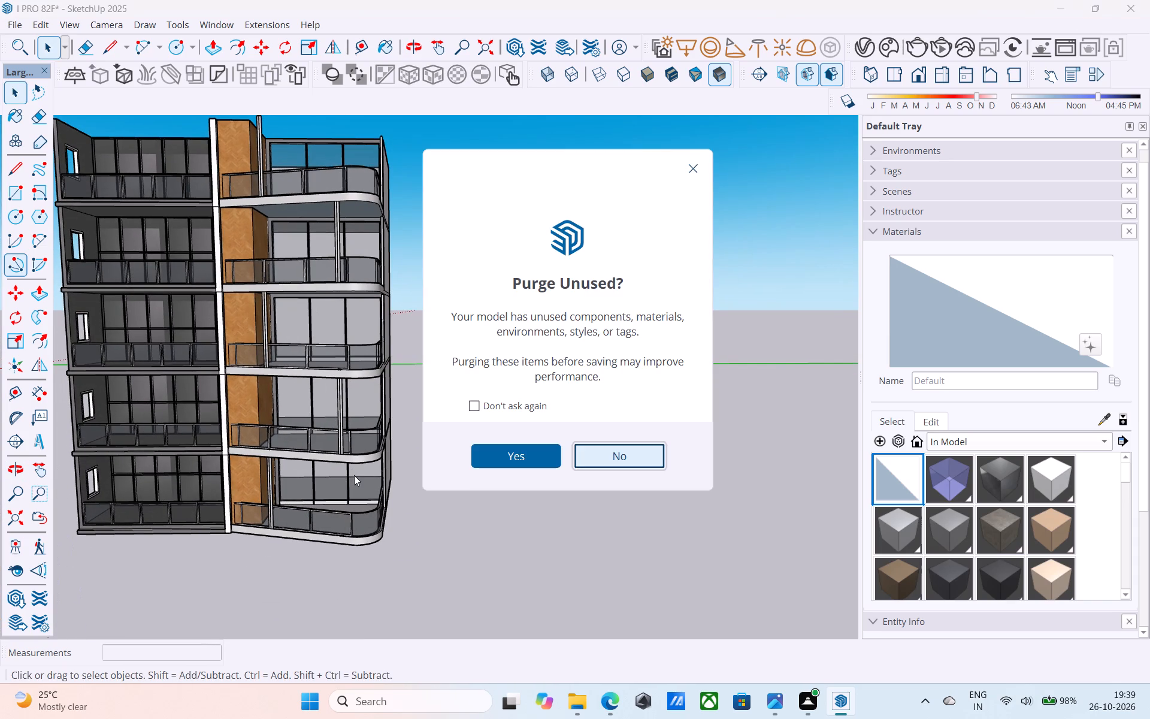
pyautogui.click(523, 456)
# Delete the leftover post circle nearest the curved corner on the lowest balcony's outer ledge.
pyautogui.scroll(-5, 356, 461)
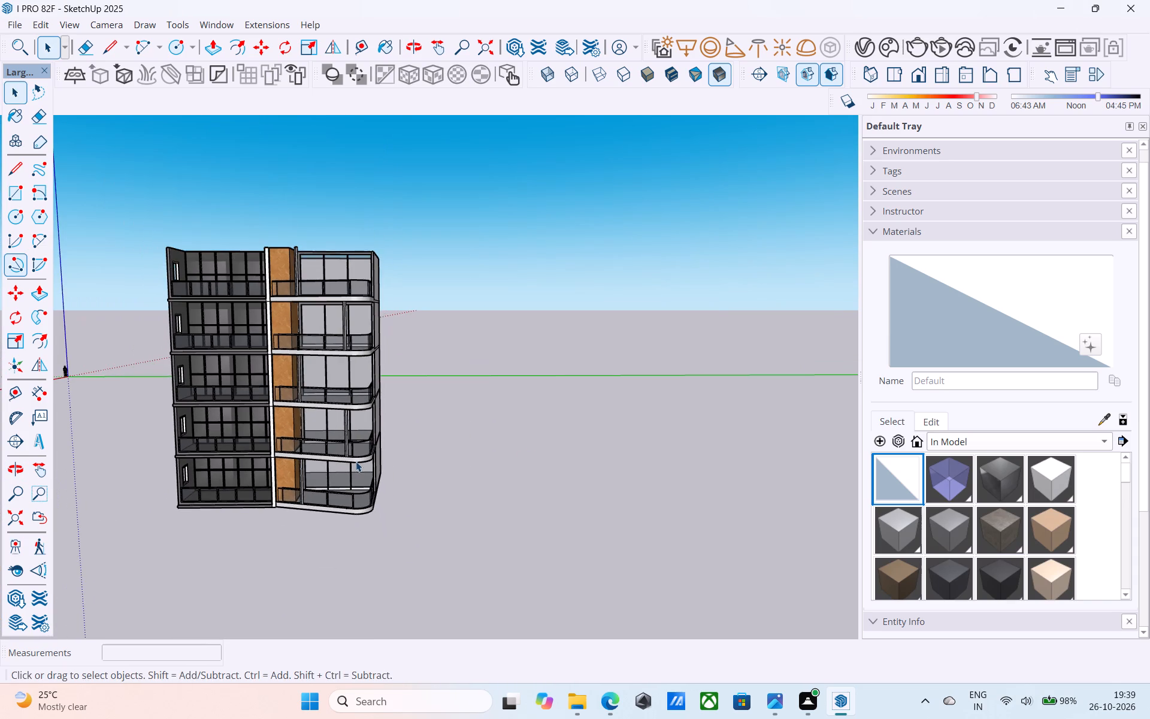
pyautogui.keyDown('shift'); pyautogui.moveTo(356, 460); pyautogui.dragTo(335, 424, button='middle'); pyautogui.keyUp('shift')
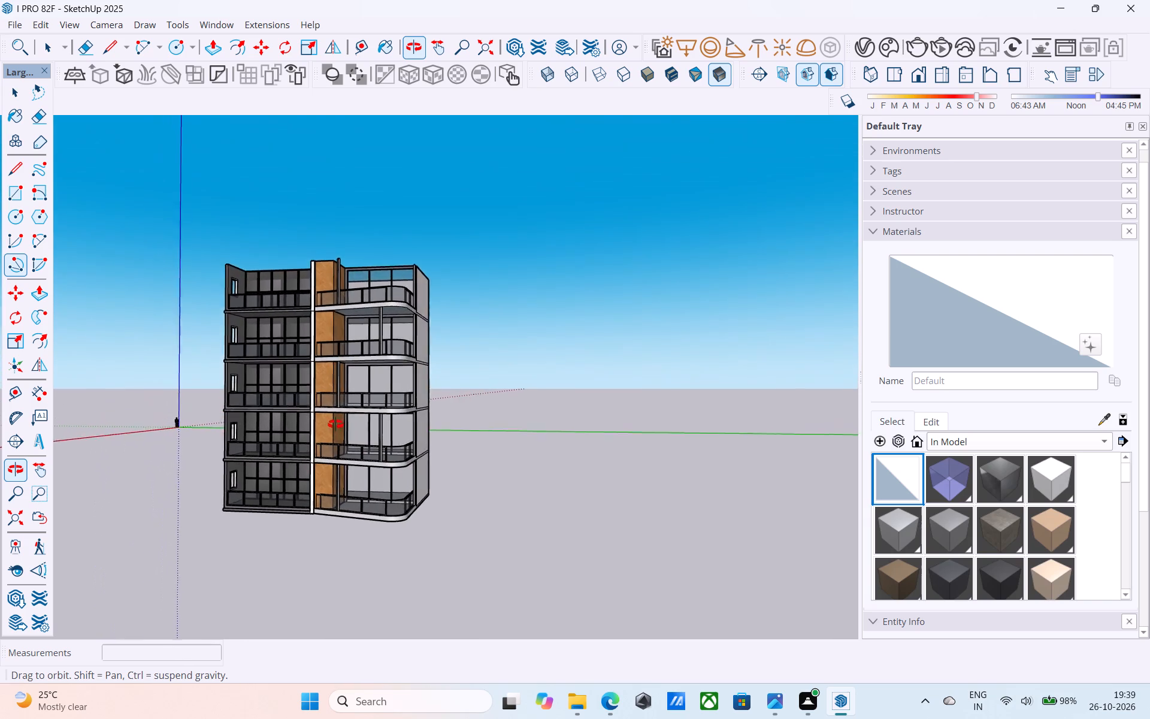
pyautogui.keyDown('shift'); pyautogui.moveTo(335, 424); pyautogui.dragTo(335, 388, button='middle'); pyautogui.keyUp('shift')
pyautogui.scroll(9, 349, 522)
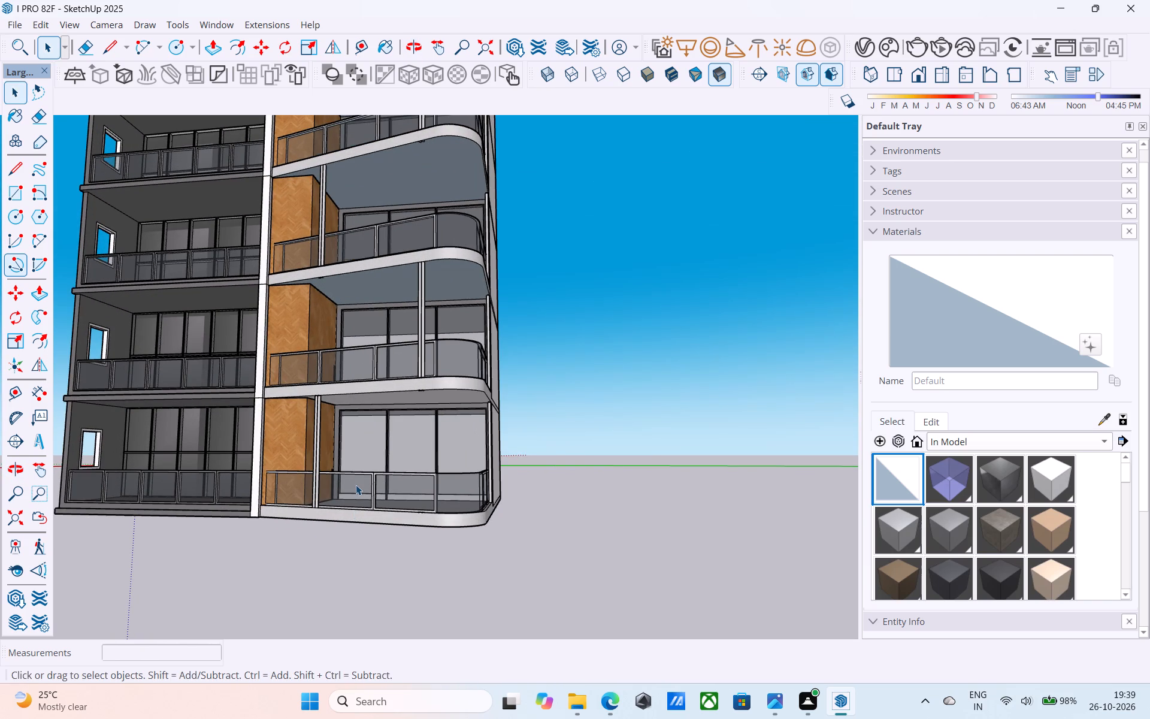
pyautogui.scroll(5, 352, 466)
pyautogui.scroll(-7, 353, 476)
pyautogui.moveTo(351, 493); pyautogui.dragTo(347, 555, button='middle')
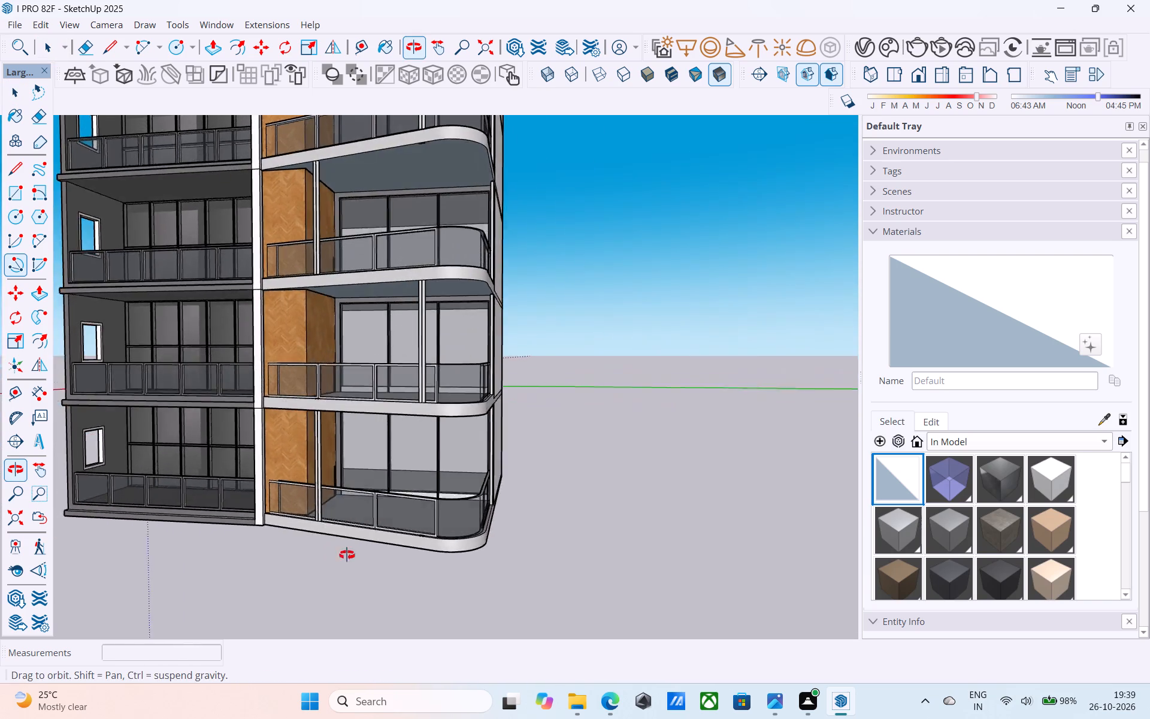
pyautogui.moveTo(347, 555); pyautogui.dragTo(234, 632, button='middle')
pyautogui.scroll(9, 347, 619)
pyautogui.moveTo(407, 546); pyautogui.dragTo(205, 623, button='middle')
pyautogui.scroll(3, 371, 537)
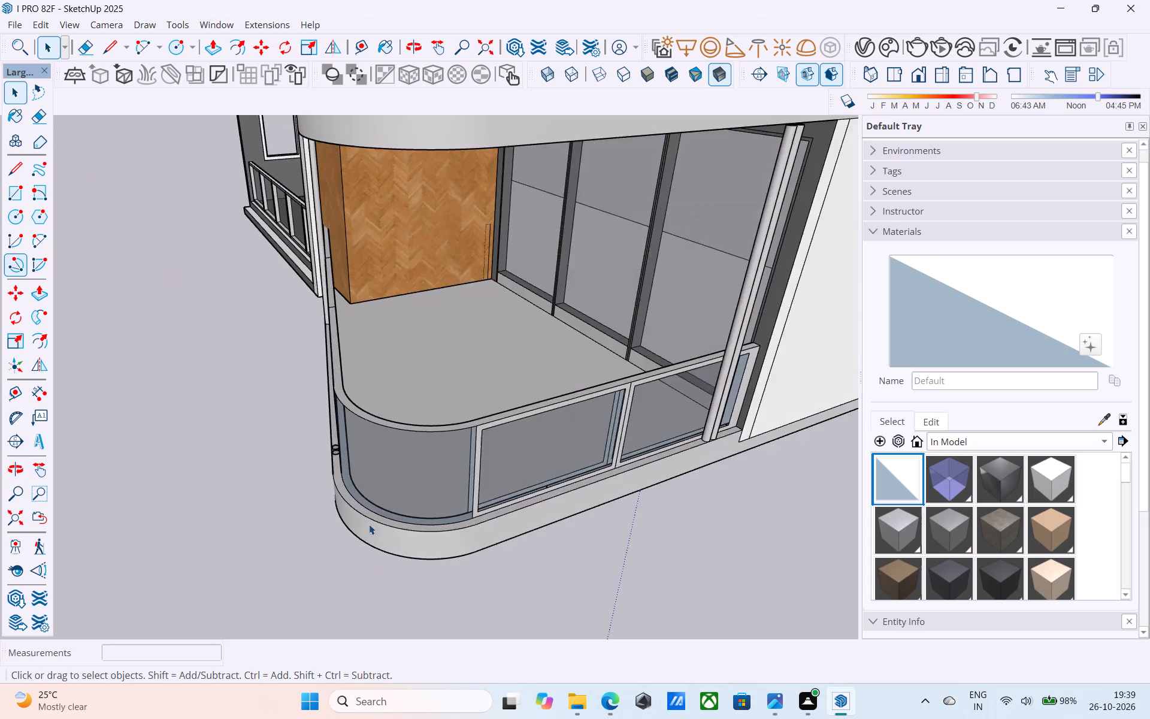
pyautogui.scroll(12, 369, 524)
pyautogui.moveTo(286, 375); pyautogui.dragTo(499, 465, button='middle')
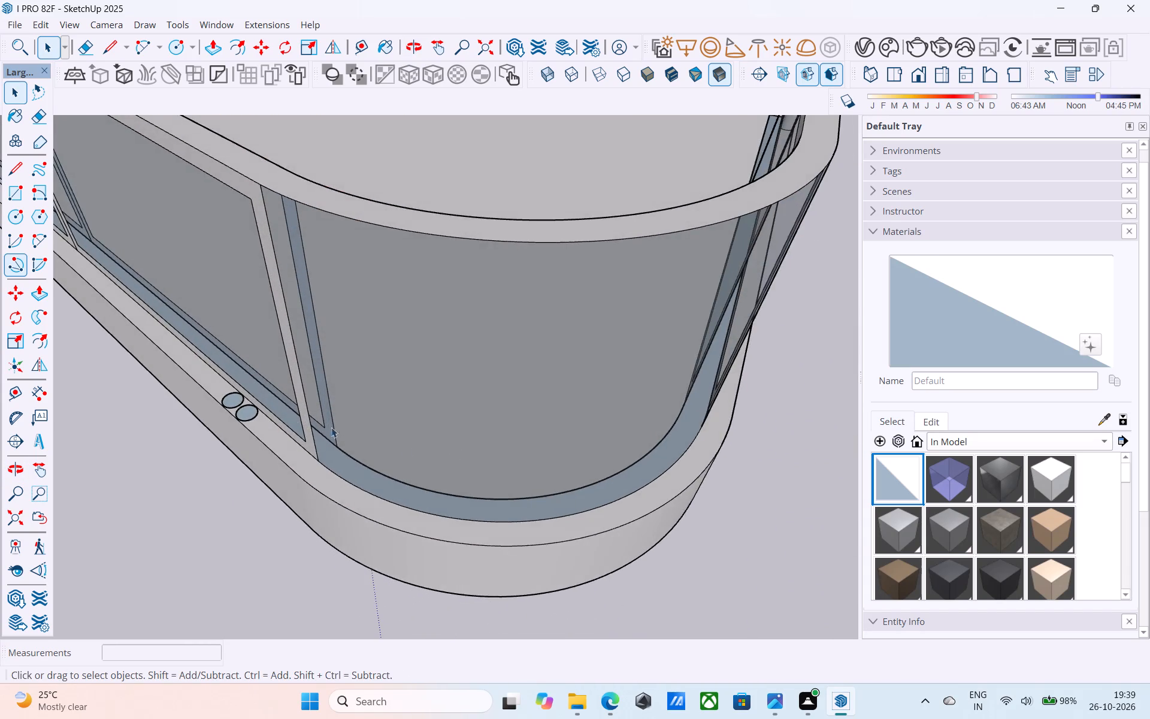
pyautogui.scroll(3, 288, 409)
pyautogui.click(244, 422)
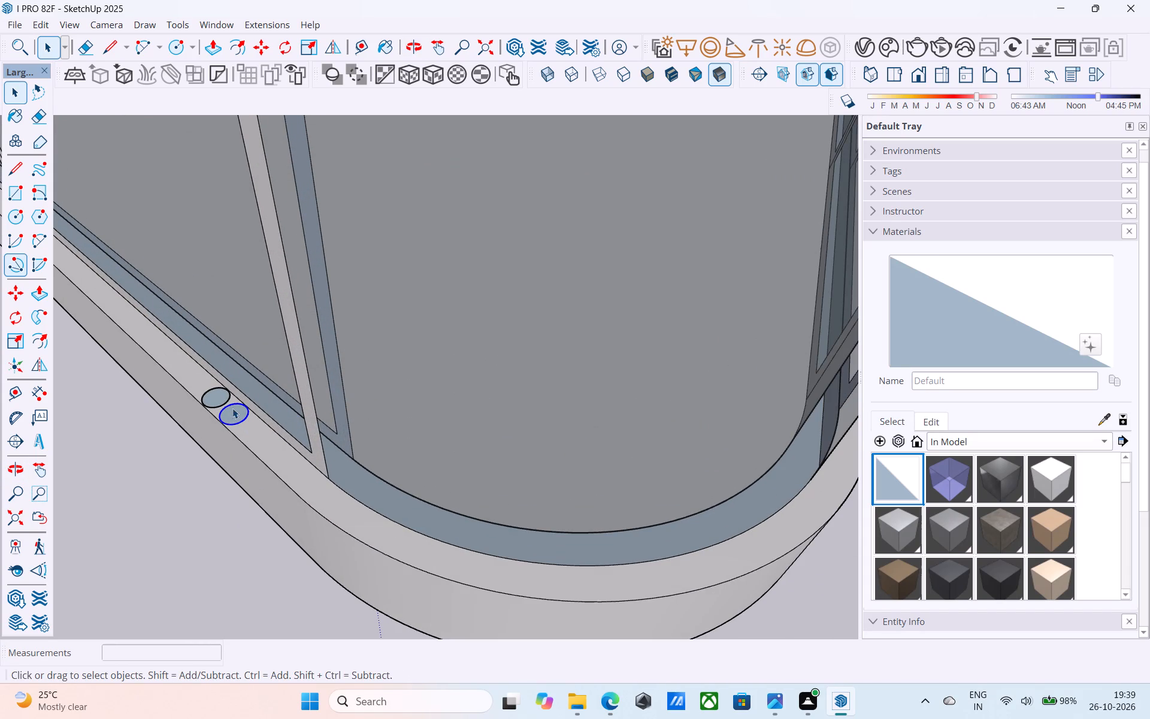
pyautogui.press('Delete')
# Erase the remaining leftover post circle on the lowest balcony's ledge, keeping the surrounding face intact.
pyautogui.click(219, 401)
pyautogui.press('Delete')
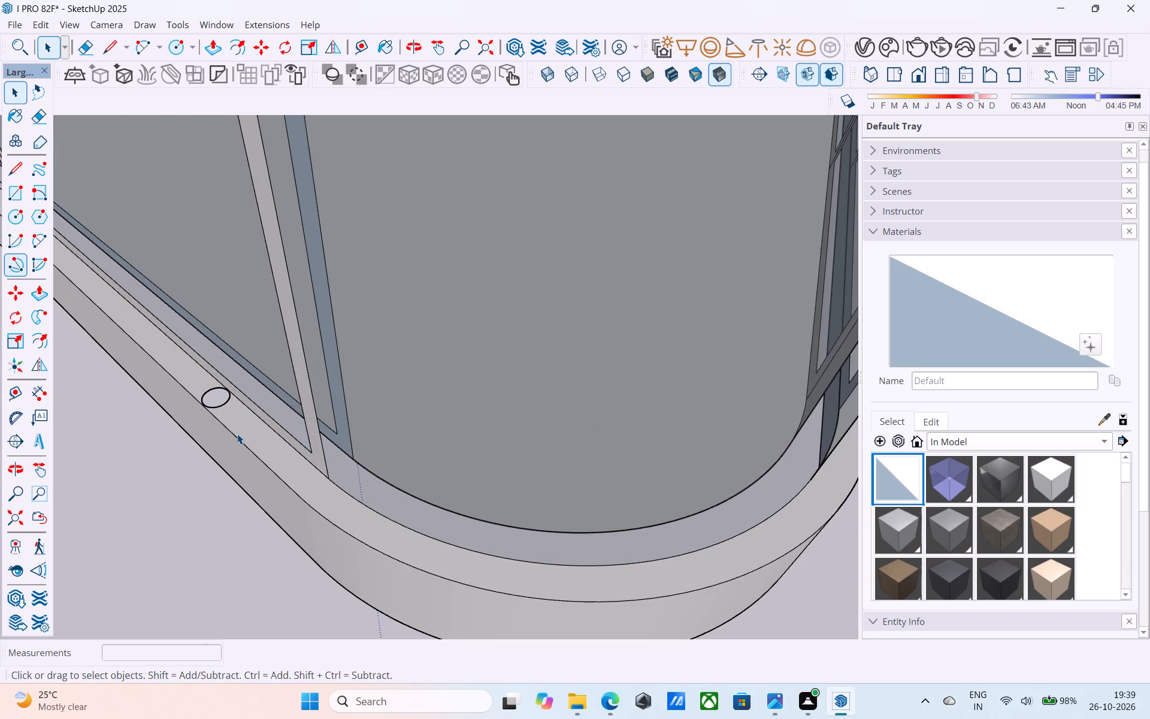
pyautogui.hotkey('ctrl', 'z')
pyautogui.click(219, 401)
pyautogui.scroll(6, 219, 401)
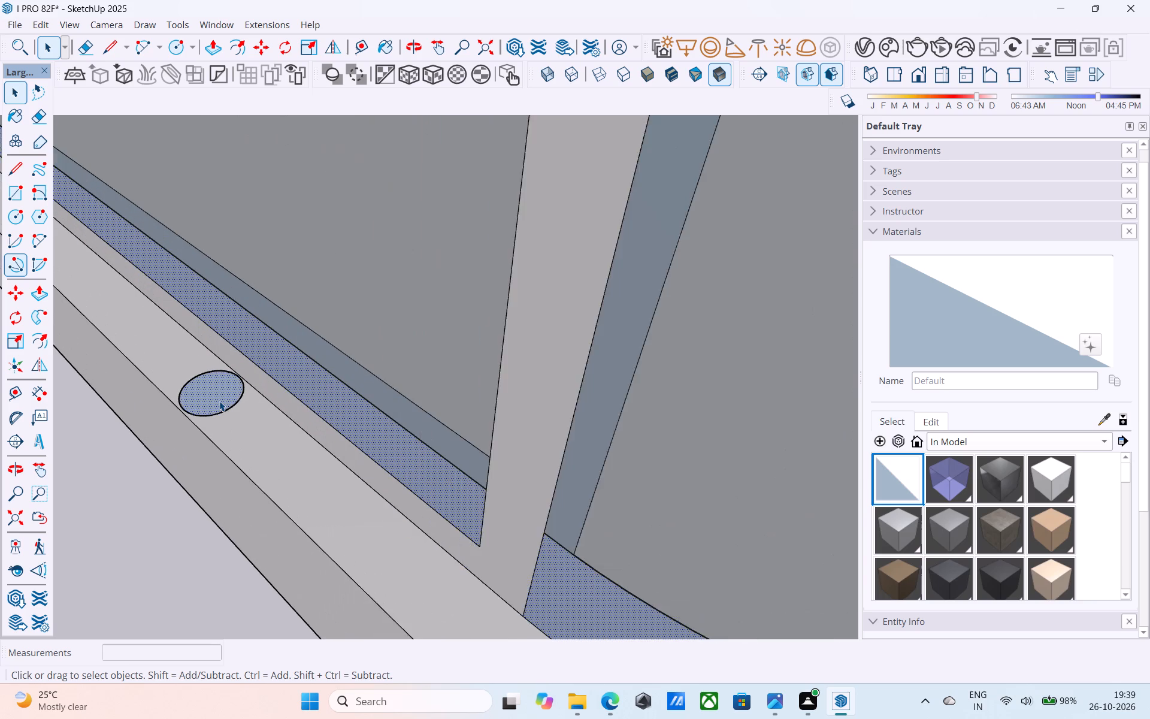
pyautogui.scroll(3, 219, 401)
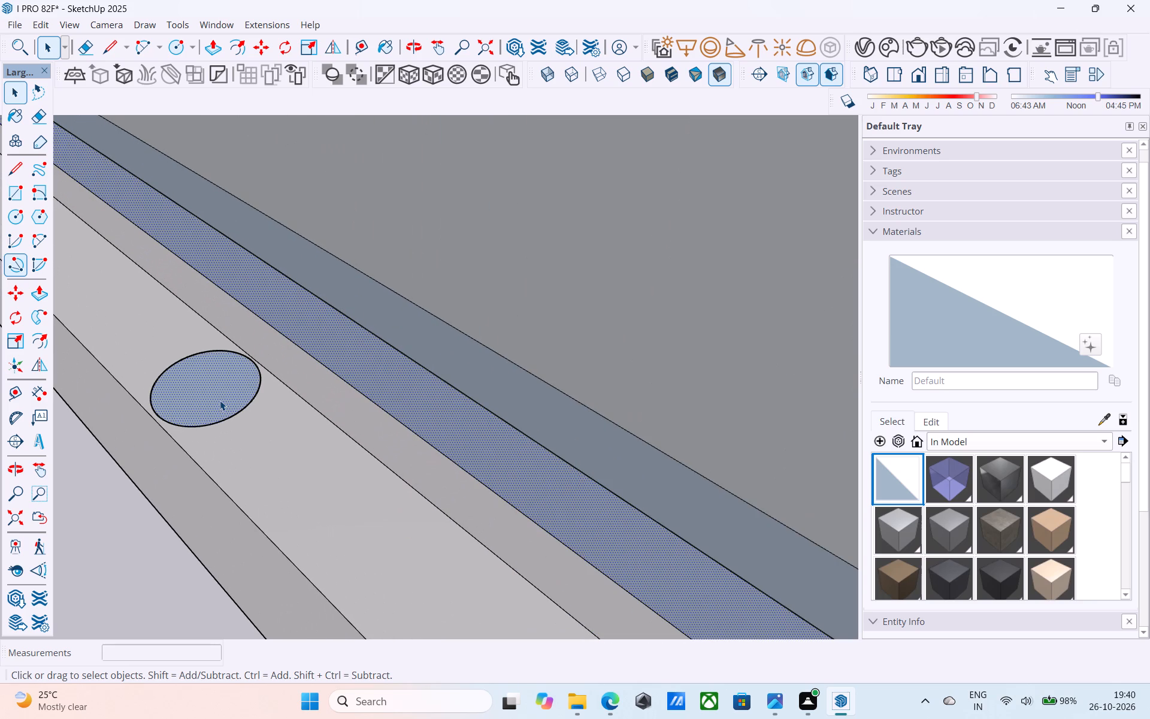
pyautogui.press('e')
pyautogui.moveTo(237, 430); pyautogui.dragTo(223, 420)
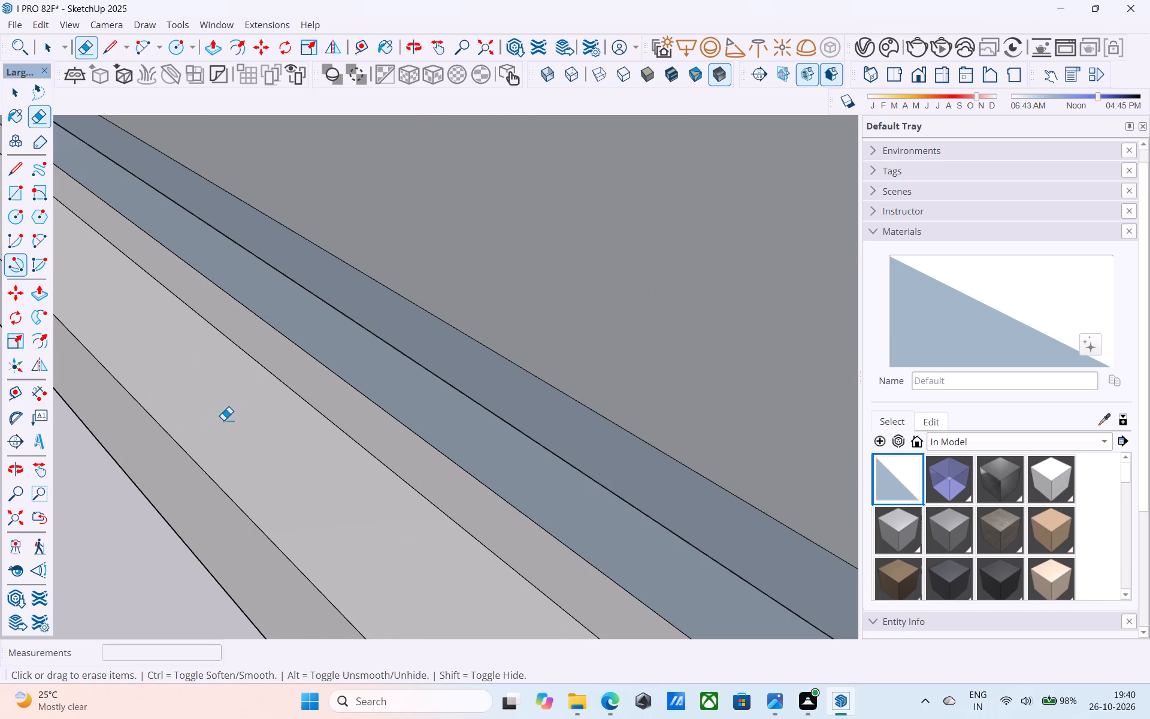
# Push/Pull the top face of the lowest balcony's outer ledge up 2' 10" to form a solid parapet.
pyautogui.press('space')
pyautogui.click(223, 420)
pyautogui.scroll(-14, 223, 419)
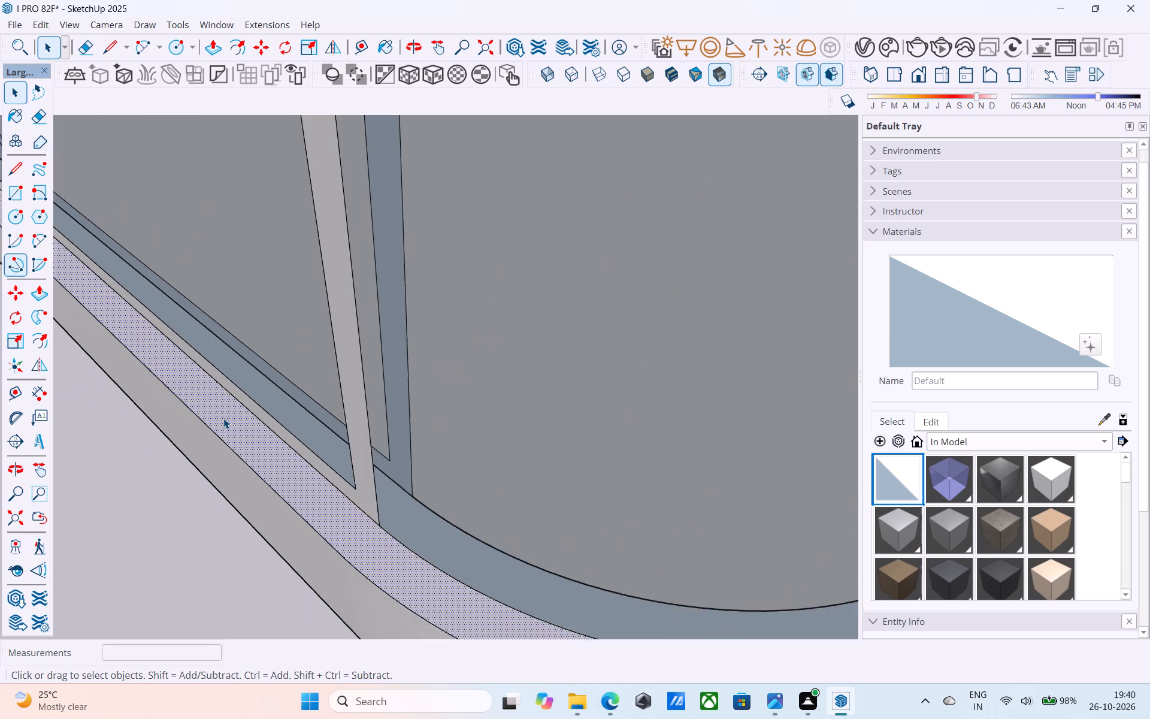
pyautogui.scroll(-1, 223, 418)
pyautogui.press('p')
pyautogui.click(223, 418)
pyautogui.scroll(-14, 222, 376)
pyautogui.keyDown('shift'); pyautogui.moveTo(230, 388); pyautogui.dragTo(283, 373, button='middle'); pyautogui.keyUp('shift')
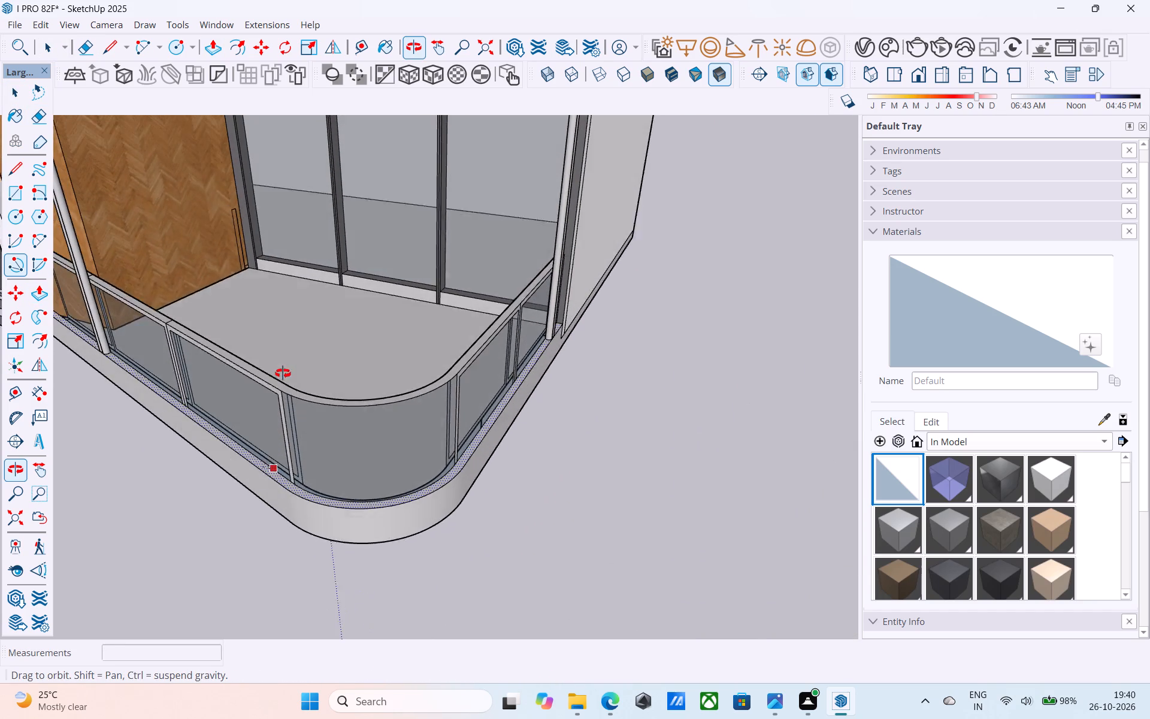
pyautogui.keyDown('shift'); pyautogui.moveTo(283, 373); pyautogui.dragTo(283, 363, button='middle'); pyautogui.keyUp('shift')
pyautogui.click(265, 467)
pyautogui.click(249, 493)
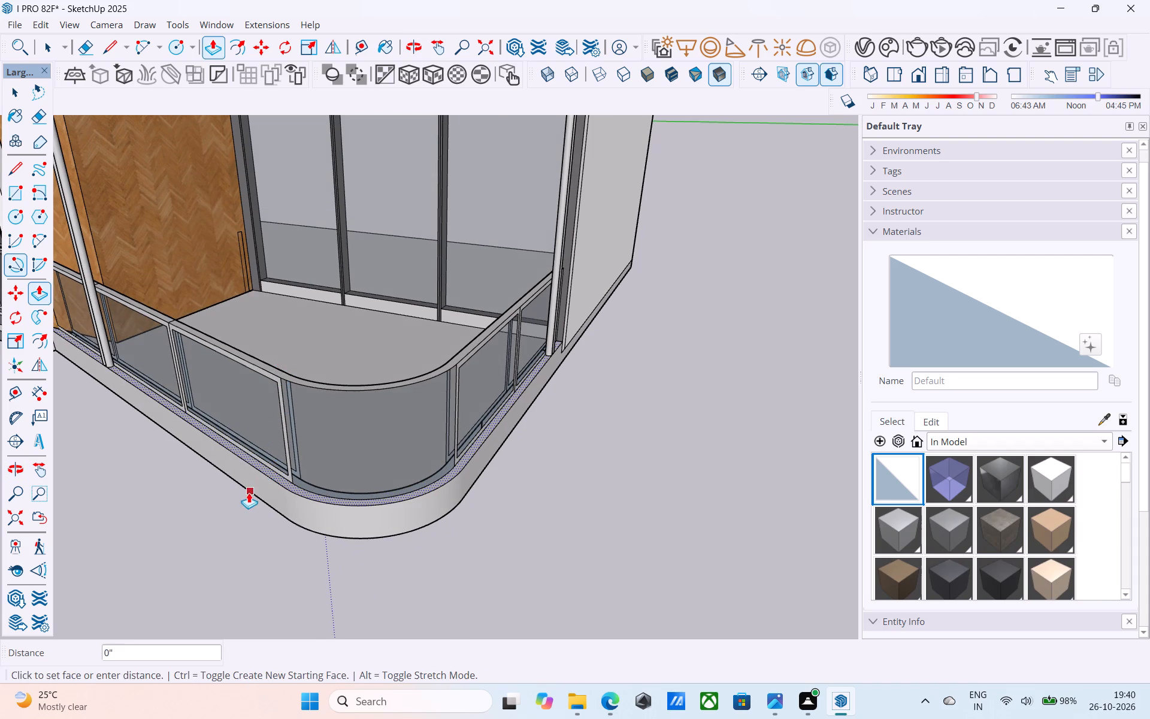
pyautogui.moveTo(276, 371); pyautogui.dragTo(281, 363)
pyautogui.click(226, 486)
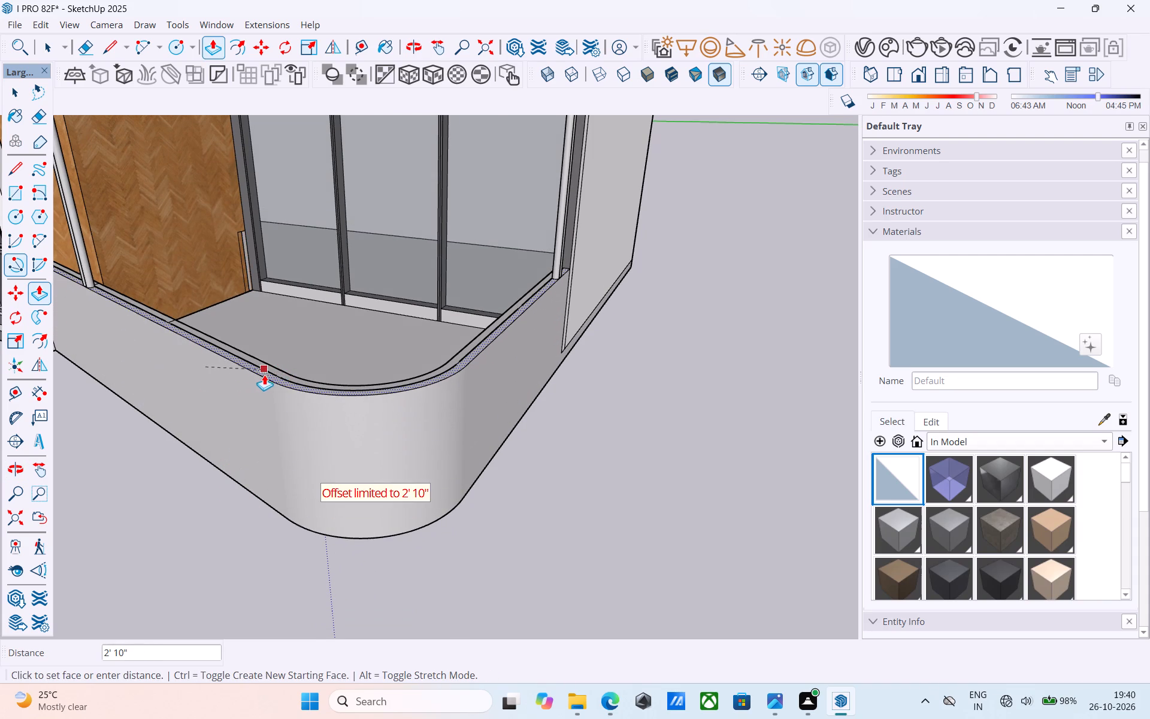
pyautogui.click(271, 372)
# Examine the lowest balcony's raised parapet against the rest of the facade from several angles.
pyautogui.scroll(-4, 276, 380)
pyautogui.moveTo(276, 381); pyautogui.dragTo(362, 354, button='middle')
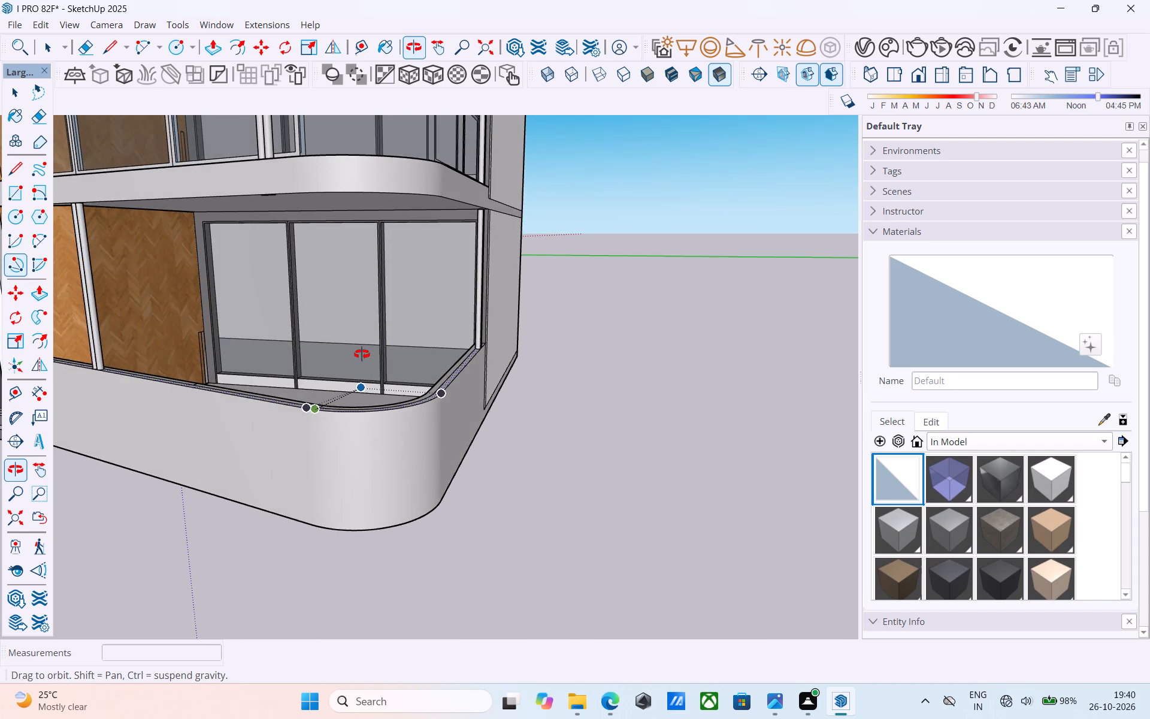
pyautogui.moveTo(362, 354); pyautogui.dragTo(382, 355, button='middle')
pyautogui.scroll(-14, 385, 349)
pyautogui.moveTo(385, 349); pyautogui.dragTo(402, 428, button='middle')
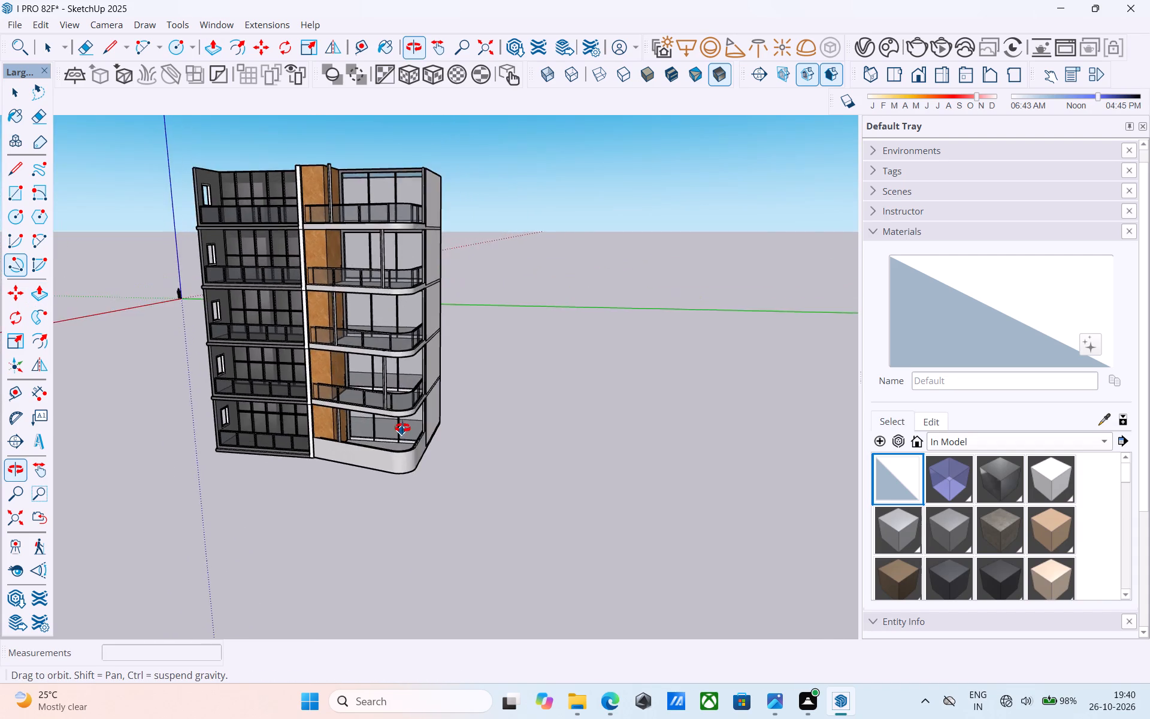
pyautogui.moveTo(402, 428); pyautogui.dragTo(436, 384, button='middle')
pyautogui.press('space')
pyautogui.scroll(-6, 436, 383)
pyautogui.moveTo(435, 383); pyautogui.dragTo(578, 423, button='middle')
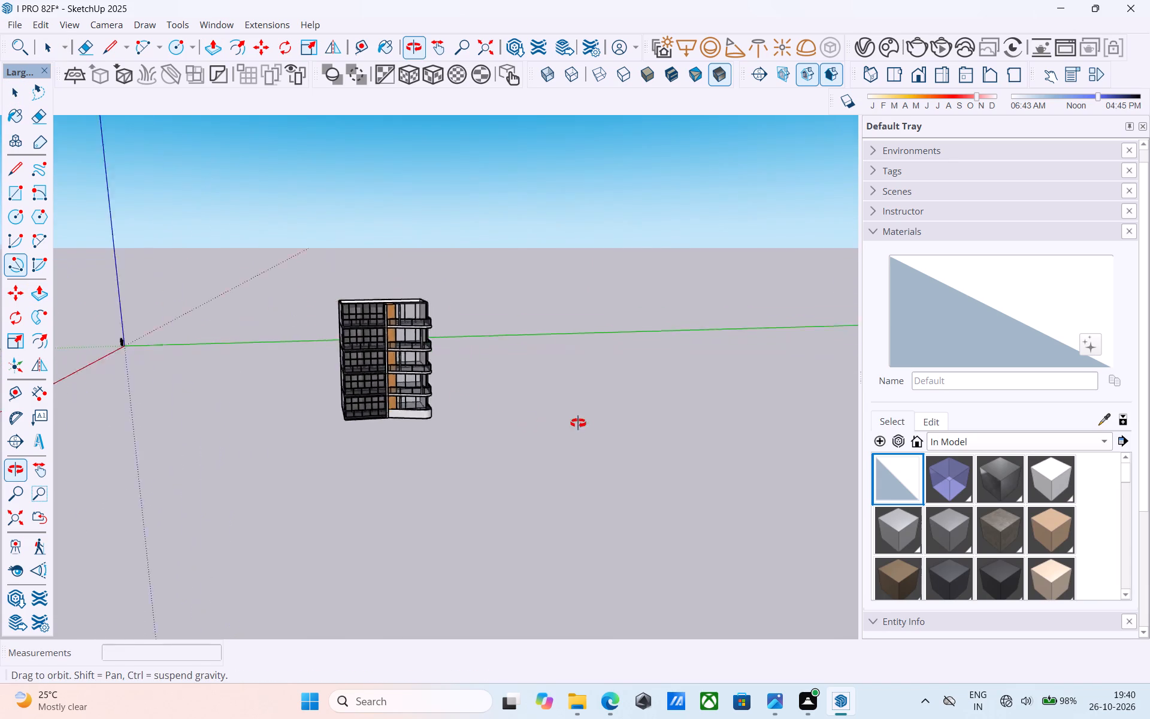
pyautogui.moveTo(578, 423); pyautogui.dragTo(583, 421, button='middle')
pyautogui.scroll(20, 405, 439)
pyautogui.scroll(2, 405, 439)
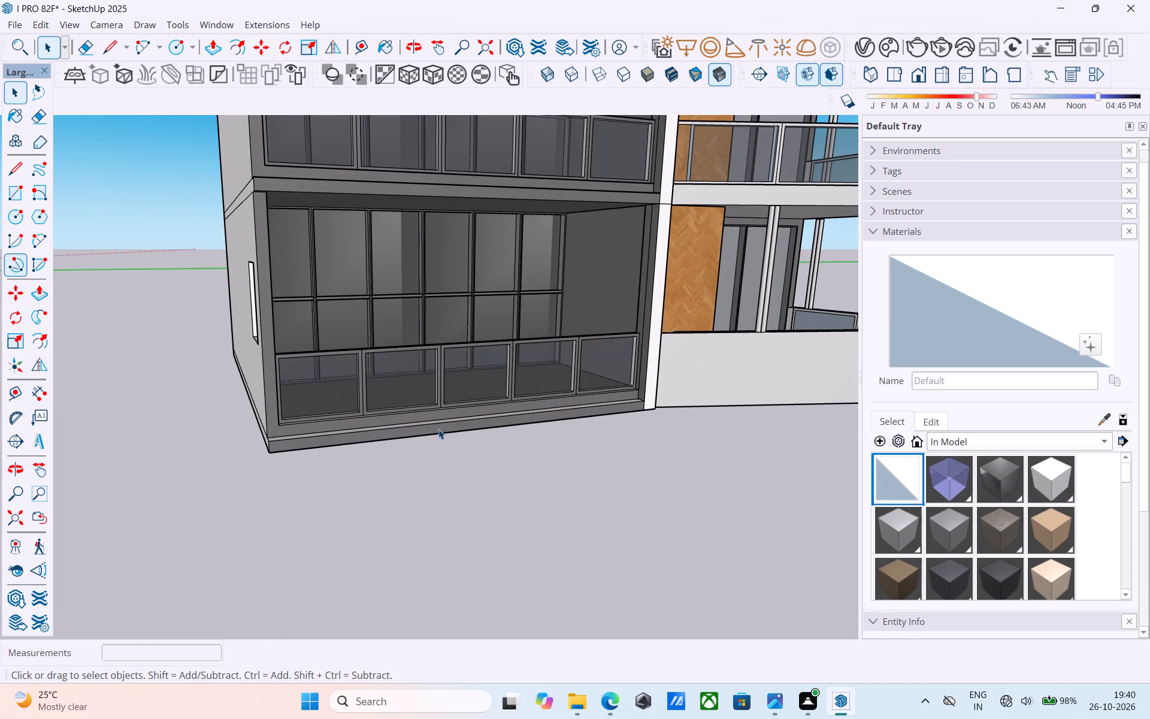
pyautogui.scroll(-4, 438, 429)
pyautogui.moveTo(438, 429); pyautogui.dragTo(611, 479, button='middle')
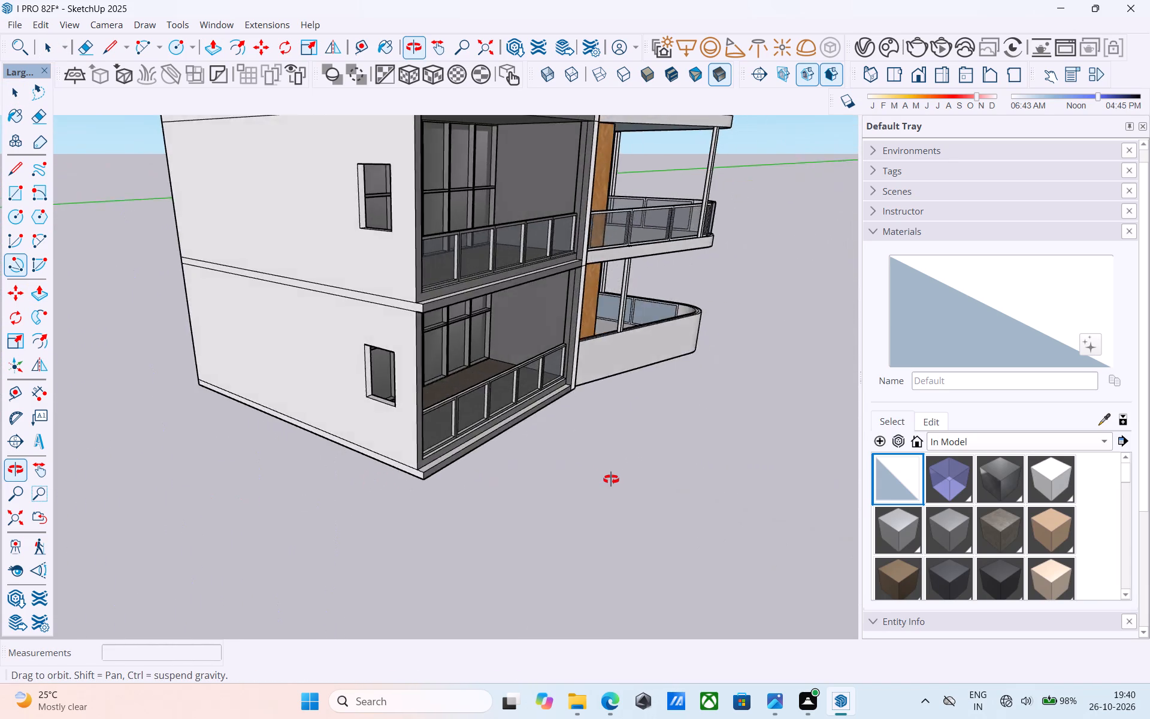
pyautogui.moveTo(611, 479); pyautogui.dragTo(43, 529, button='middle')
pyautogui.moveTo(300, 509); pyautogui.dragTo(263, 491, button='middle')
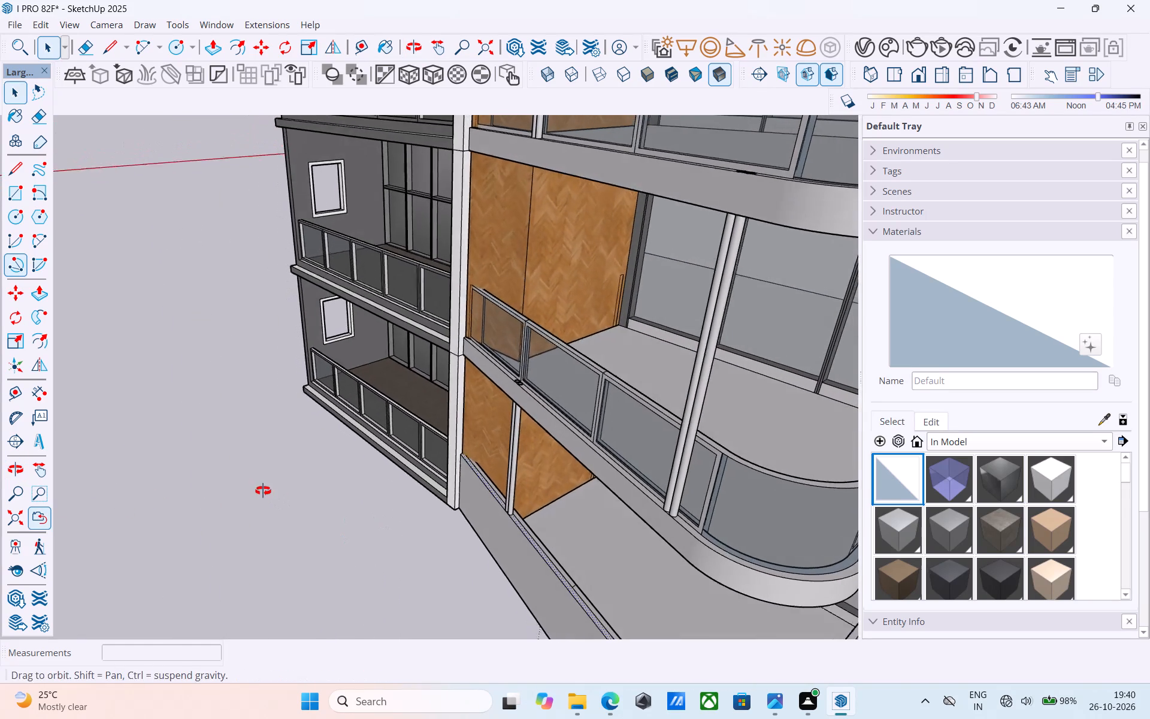
pyautogui.moveTo(263, 491); pyautogui.dragTo(261, 490, button='middle')
pyautogui.scroll(-5, 262, 470)
# Draw a line across the parapet's outer top strip where the straight front meets the curved corner.
pyautogui.moveTo(266, 470); pyautogui.dragTo(421, 516, button='middle')
pyautogui.scroll(5, 447, 606)
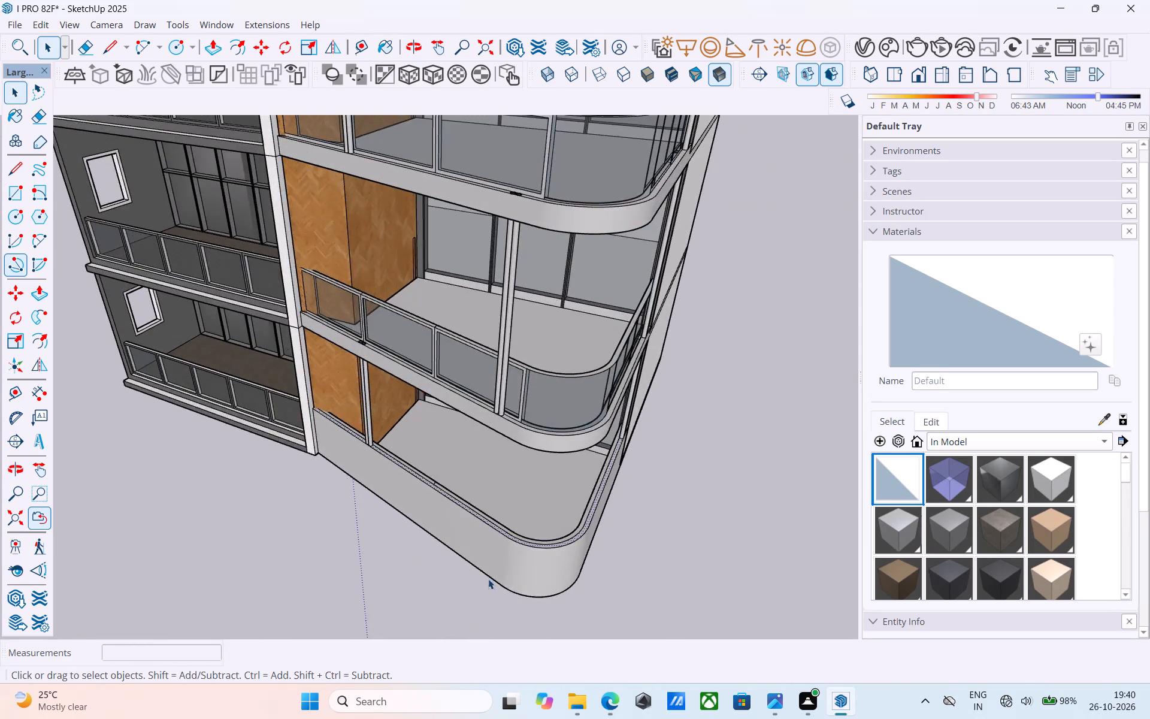
pyautogui.scroll(9, 488, 579)
pyautogui.click(534, 488)
pyautogui.click(502, 490)
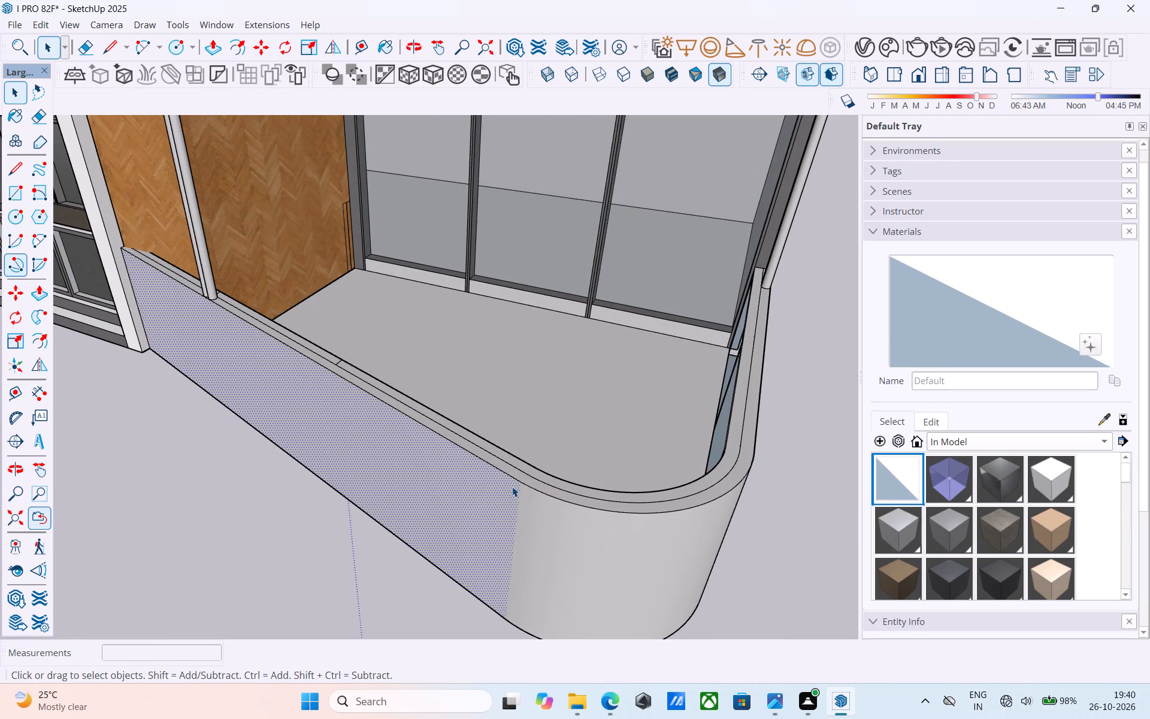
pyautogui.press('l')
pyautogui.scroll(6, 509, 487)
pyautogui.click(531, 478)
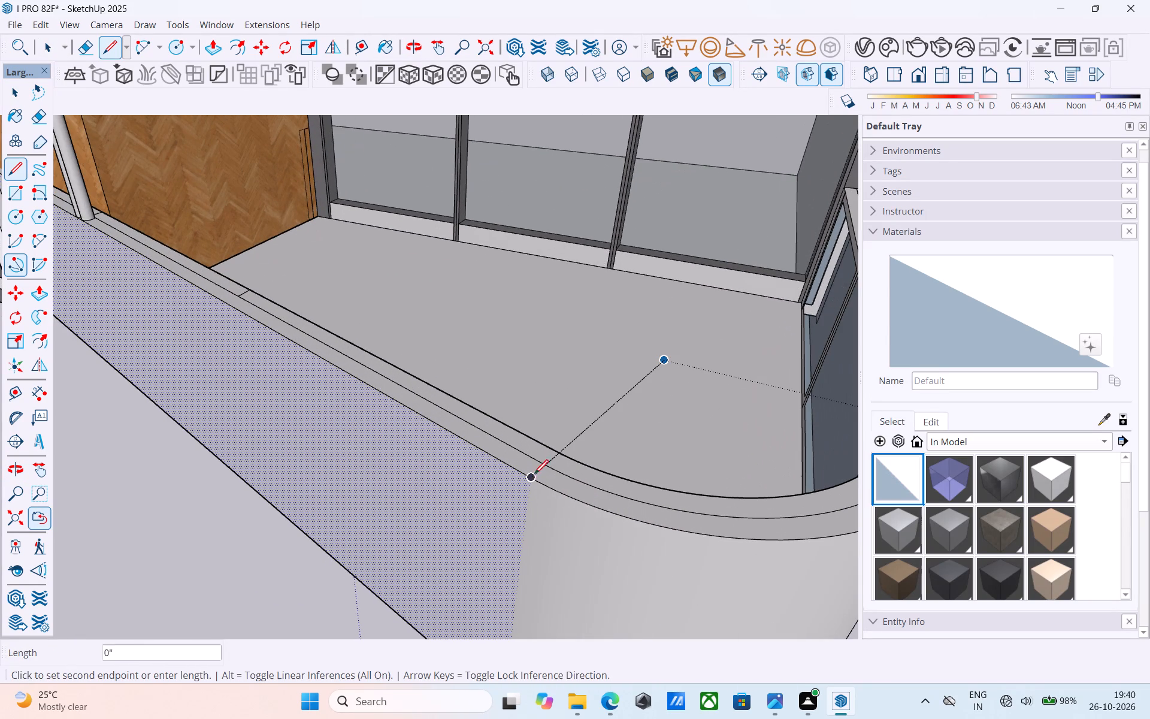
pyautogui.click(546, 466)
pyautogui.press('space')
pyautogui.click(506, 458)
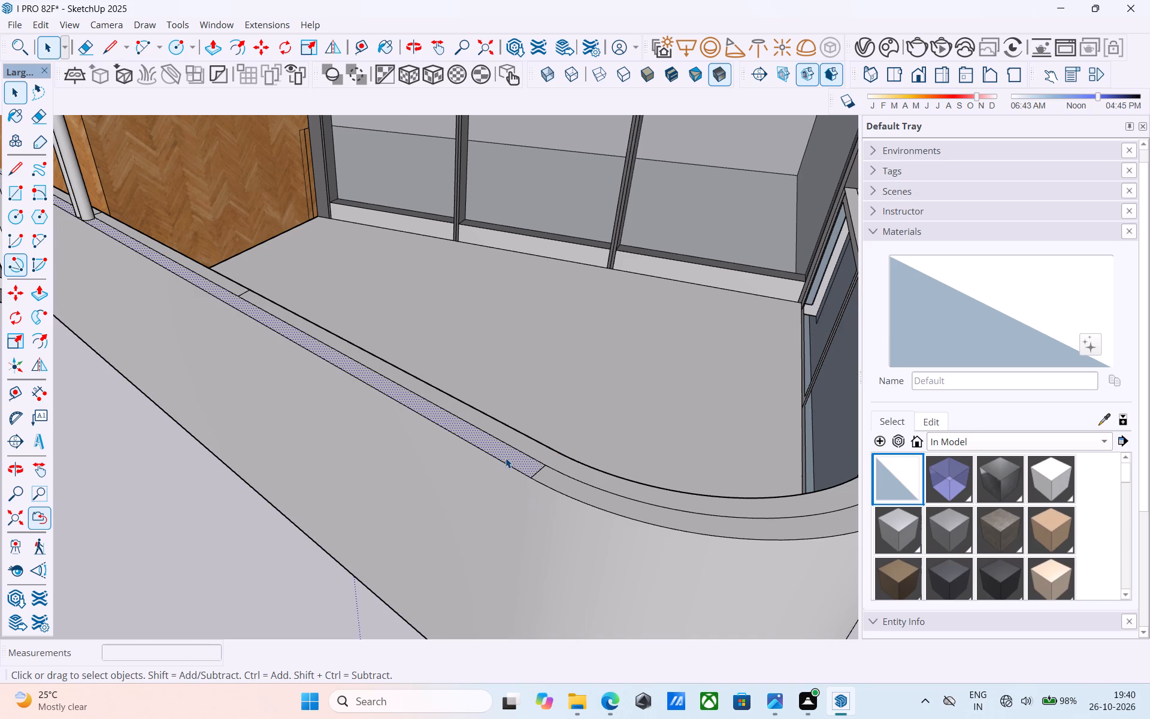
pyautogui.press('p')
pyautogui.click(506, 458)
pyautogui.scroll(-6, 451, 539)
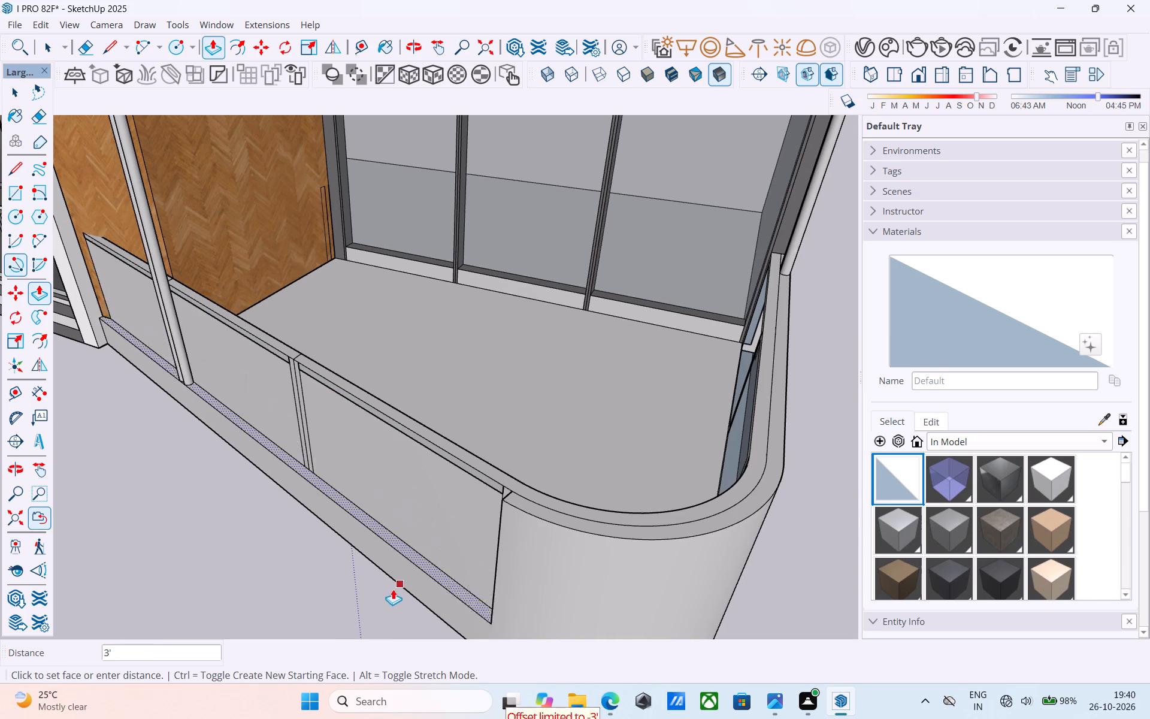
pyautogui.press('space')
# Examine the lowest balcony's parapet from the outside and its railing panels from the inside.
pyautogui.scroll(-10, 395, 587)
pyautogui.moveTo(415, 568); pyautogui.dragTo(494, 518, button='middle')
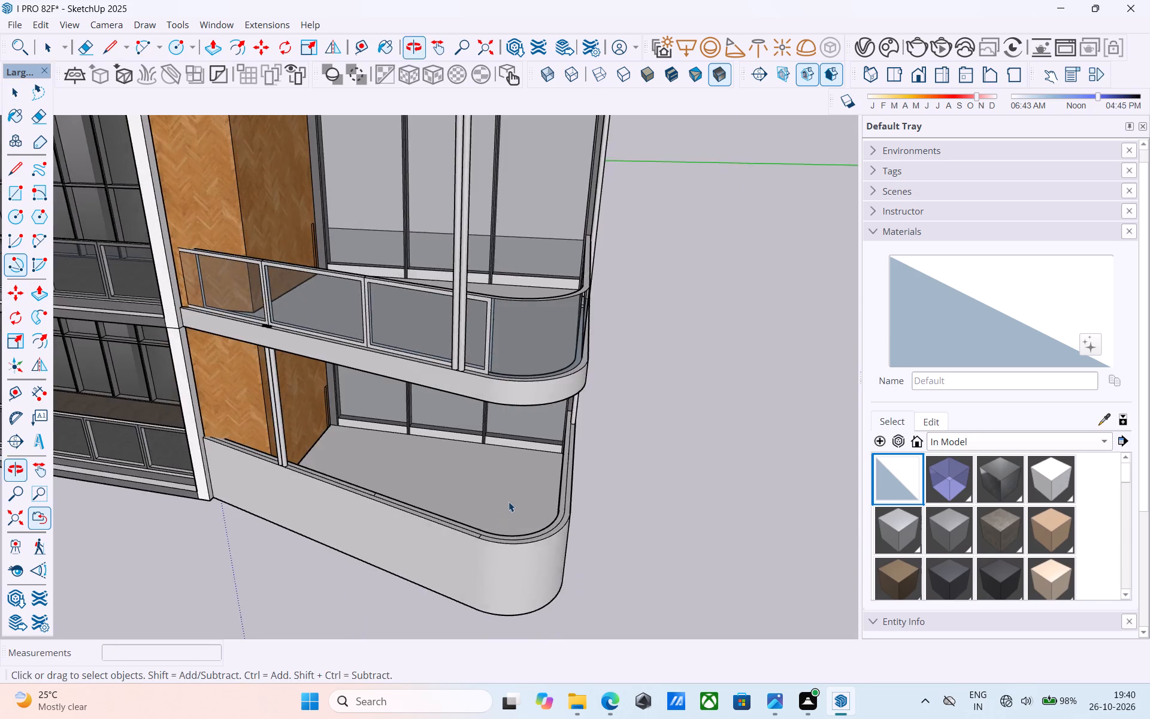
pyautogui.scroll(-10, 509, 501)
pyautogui.moveTo(444, 493); pyautogui.dragTo(560, 439, button='middle')
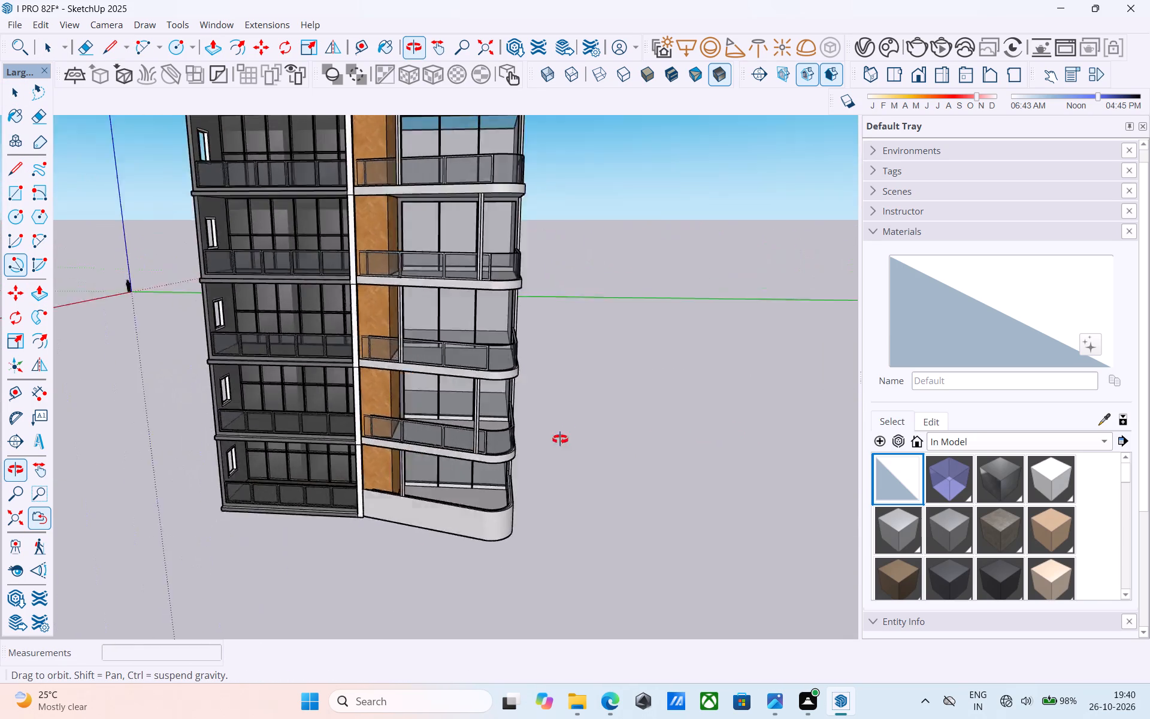
pyautogui.moveTo(560, 439); pyautogui.dragTo(707, 452, button='middle')
pyautogui.scroll(15, 523, 481)
pyautogui.scroll(-4, 444, 473)
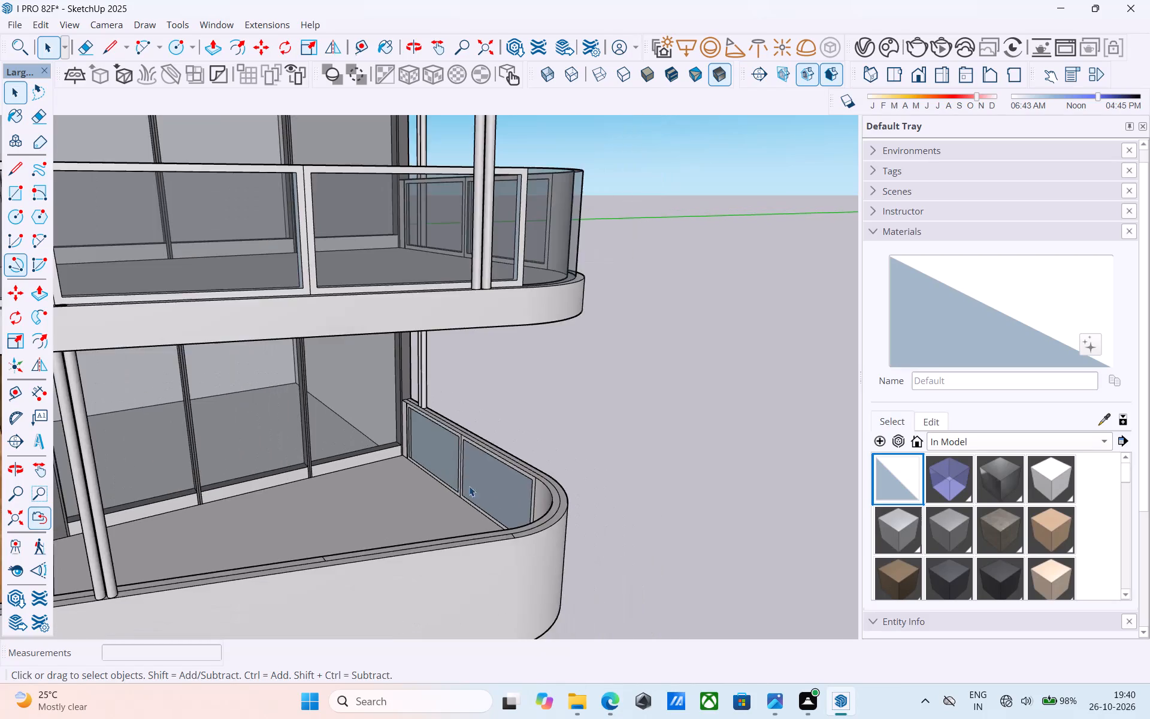
pyautogui.moveTo(503, 495); pyautogui.dragTo(305, 404, button='middle')
pyautogui.scroll(-4, 361, 401)
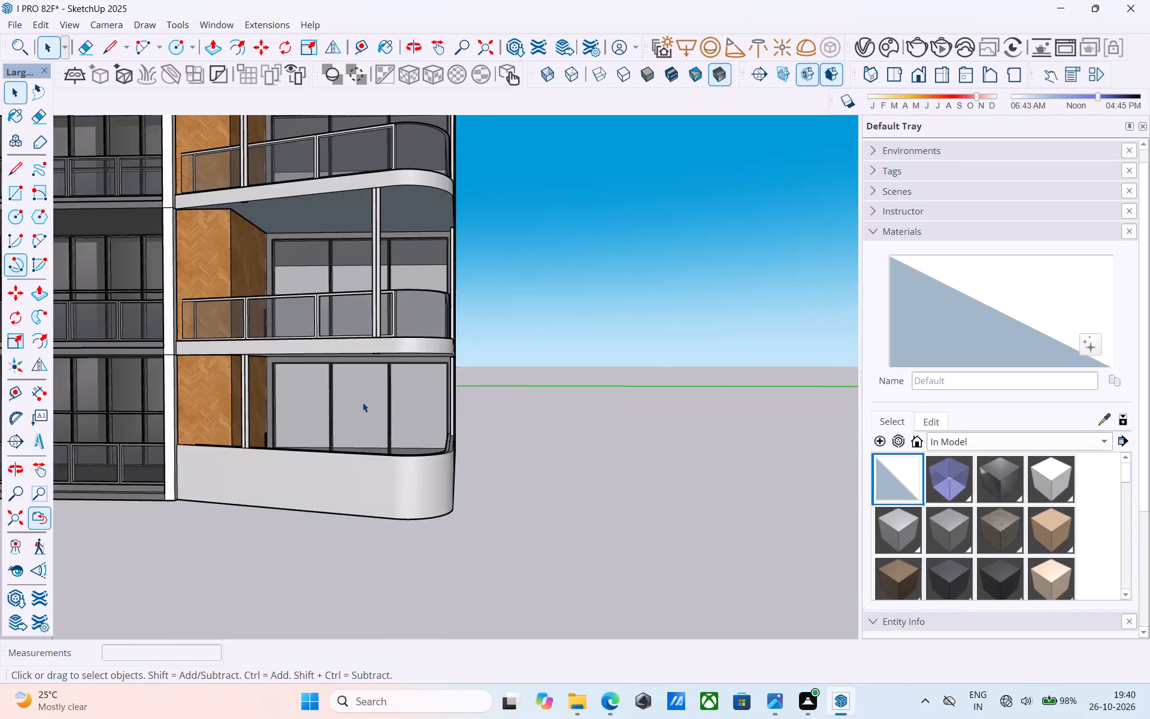
pyautogui.scroll(-3, 362, 402)
pyautogui.moveTo(380, 427); pyautogui.dragTo(503, 491, button='middle')
# Paint the glass panels on the inner side of the lowest balcony's parapet with the Default material.
pyautogui.click(895, 490)
pyautogui.scroll(9, 544, 447)
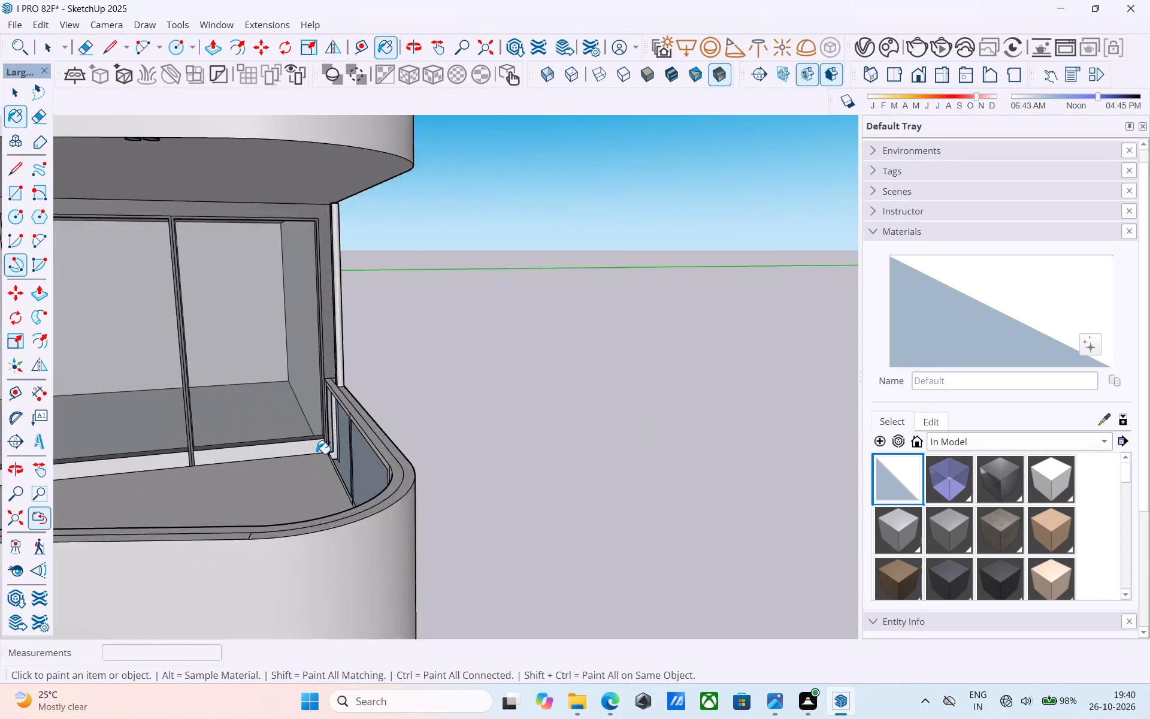
pyautogui.scroll(4, 316, 454)
pyautogui.click(382, 432)
pyautogui.moveTo(426, 461); pyautogui.dragTo(443, 476)
pyautogui.moveTo(430, 478); pyautogui.dragTo(704, 545, button='middle')
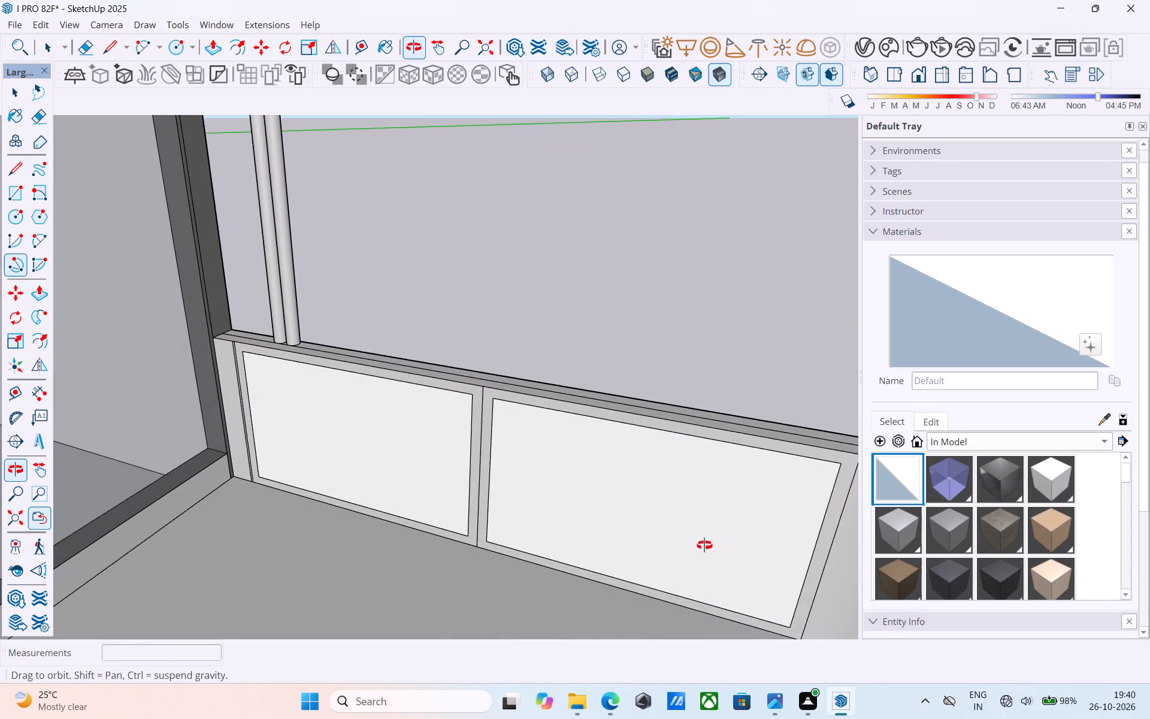
pyautogui.moveTo(704, 545); pyautogui.dragTo(727, 486, button='middle')
pyautogui.click(752, 480)
pyautogui.keyDown('shift'); pyautogui.moveTo(477, 483); pyautogui.dragTo(296, 484, button='middle'); pyautogui.keyUp('shift')
pyautogui.moveTo(500, 461); pyautogui.dragTo(201, 454, button='middle')
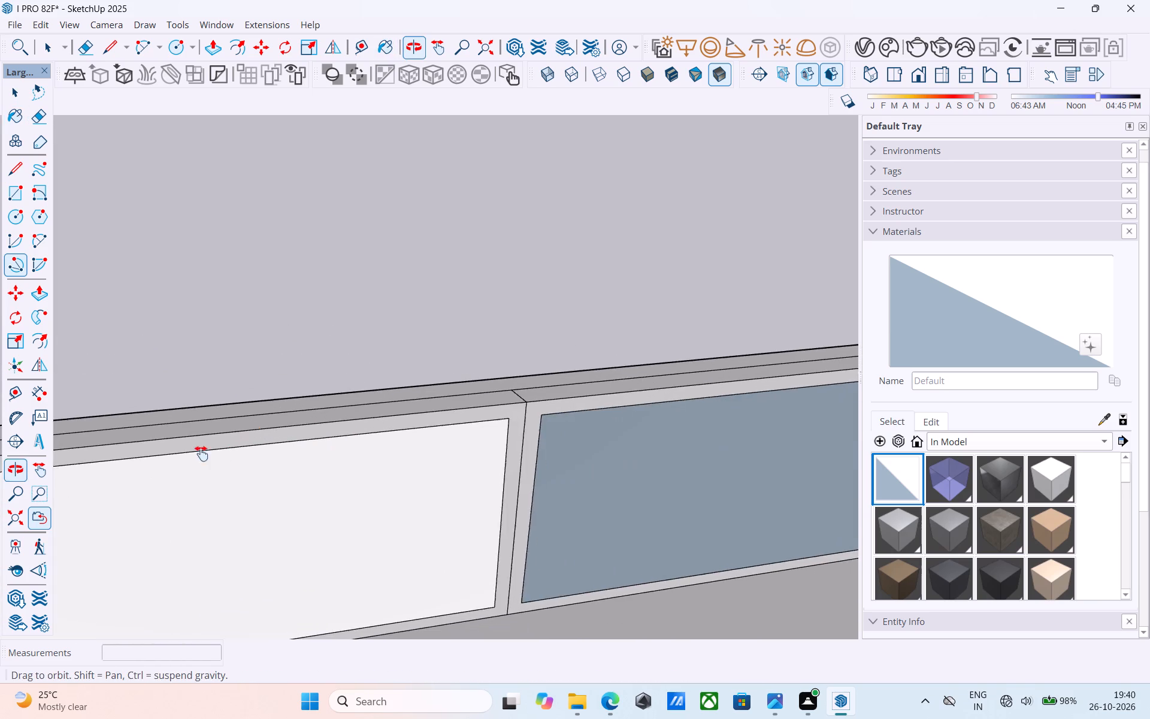
pyautogui.moveTo(201, 454); pyautogui.dragTo(0, 457, button='middle')
pyautogui.scroll(1, 370, 482)
pyautogui.click(371, 480)
pyautogui.keyDown('shift'); pyautogui.moveTo(365, 476); pyautogui.dragTo(26, 407, button='middle'); pyautogui.keyUp('shift')
pyautogui.click(623, 377)
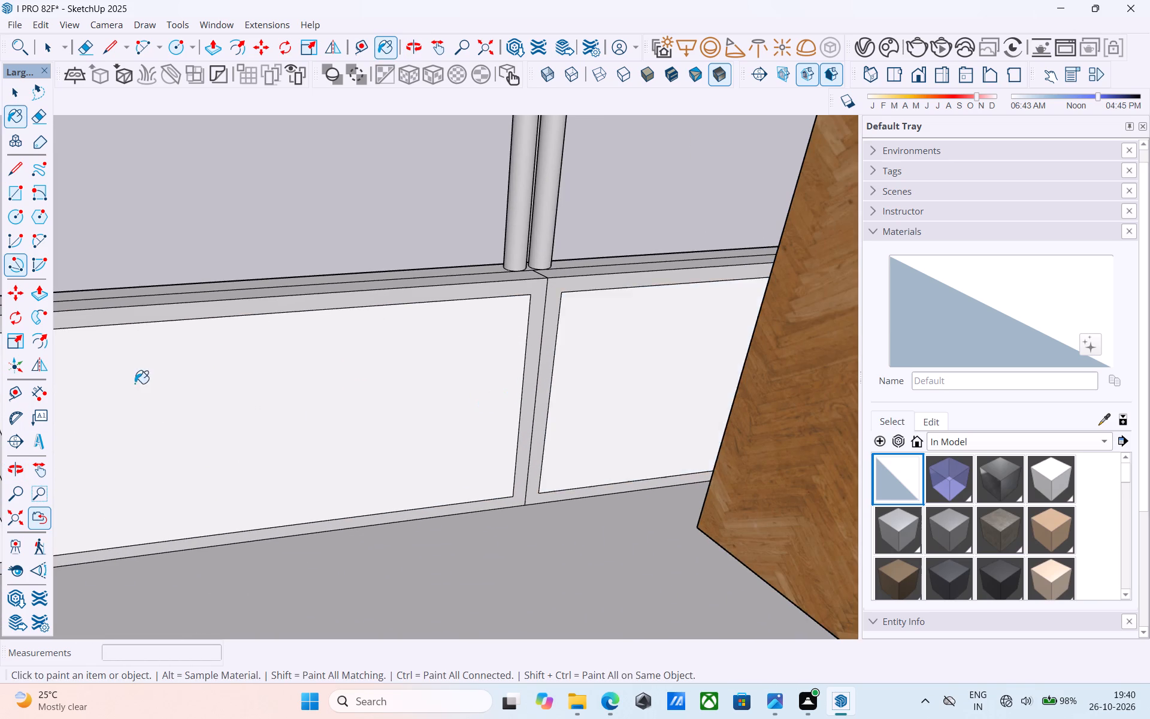
# Examine the painted lowest balcony and the adjoining dark balcony from above and from the side.
pyautogui.moveTo(142, 391); pyautogui.dragTo(792, 449, button='middle')
pyautogui.scroll(-20, 507, 372)
pyautogui.scroll(-3, 507, 372)
pyautogui.scroll(1, 302, 357)
pyautogui.moveTo(301, 357); pyautogui.dragTo(313, 367, button='middle')
pyautogui.keyDown('shift'); pyautogui.scroll(-1, 289, 389); pyautogui.keyUp('shift')
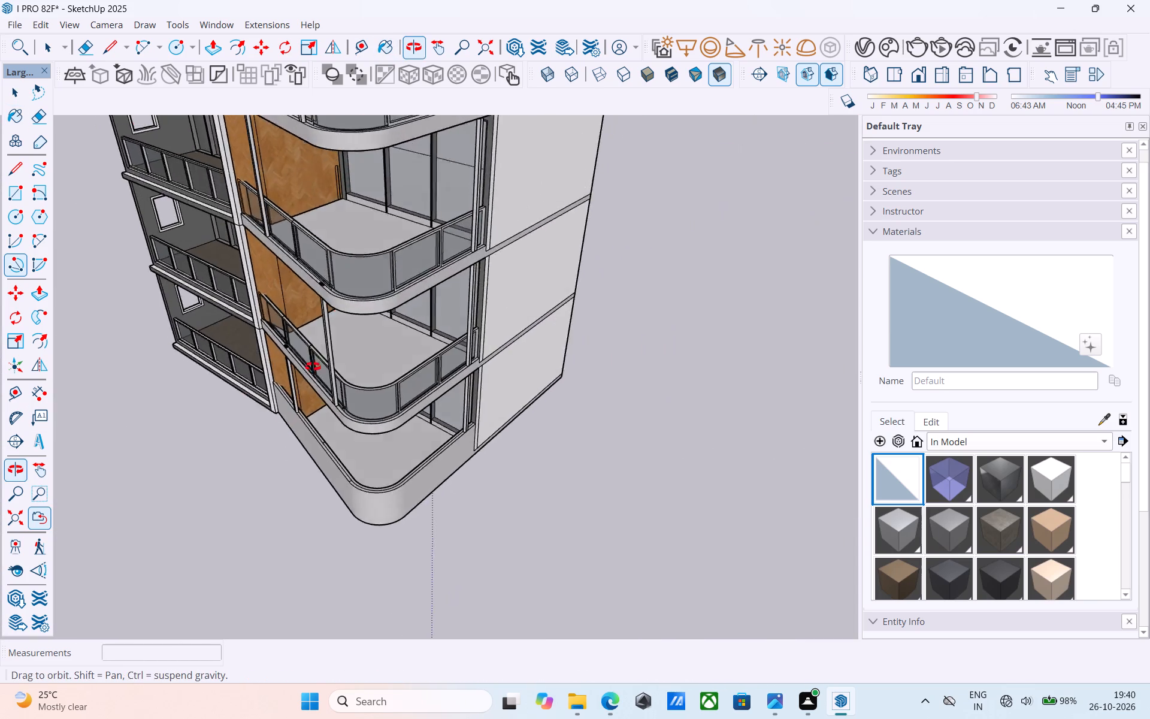
pyautogui.moveTo(313, 367); pyautogui.dragTo(441, 216, button='middle')
pyautogui.keyDown('shift'); pyautogui.moveTo(326, 404); pyautogui.dragTo(697, 332, button='middle'); pyautogui.keyUp('shift')
pyautogui.keyDown('shift'); pyautogui.moveTo(265, 489); pyautogui.dragTo(622, 494, button='middle'); pyautogui.keyUp('shift')
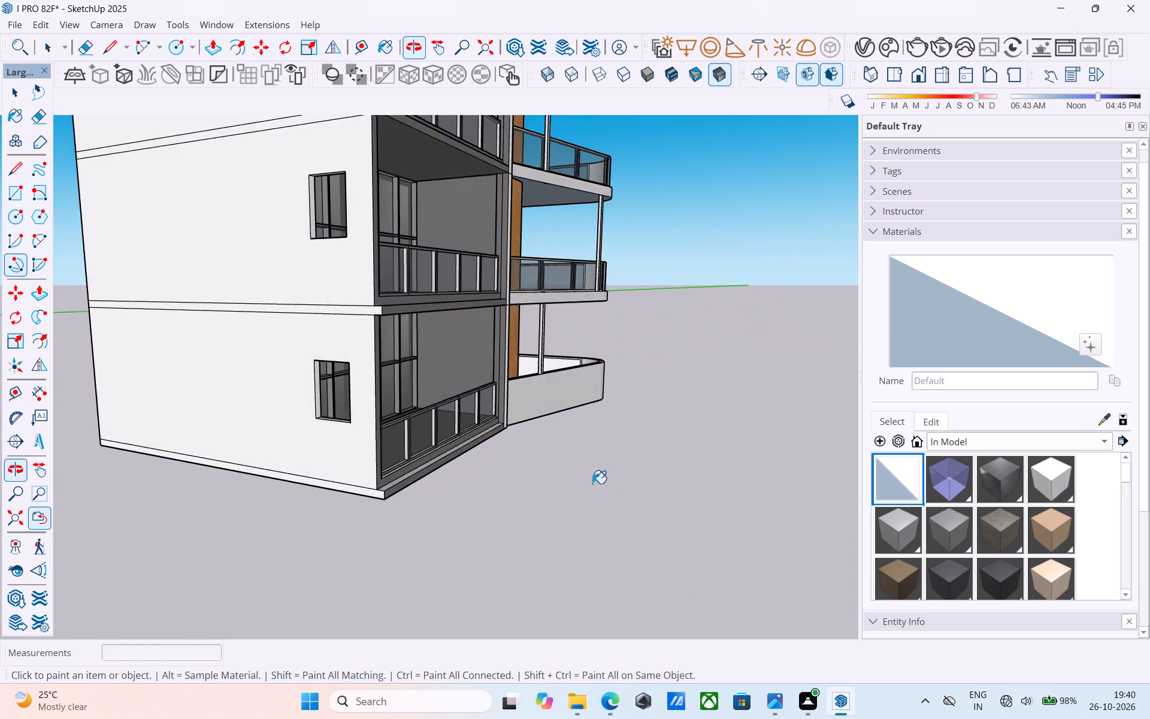
# Draw a line about 4 1/4" long from the parapet's top corner across the side face of the adjoining white column.
pyautogui.scroll(10, 477, 441)
pyautogui.scroll(-6, 510, 388)
pyautogui.keyDown('shift'); pyautogui.moveTo(510, 389); pyautogui.dragTo(483, 430, button='middle'); pyautogui.keyUp('shift')
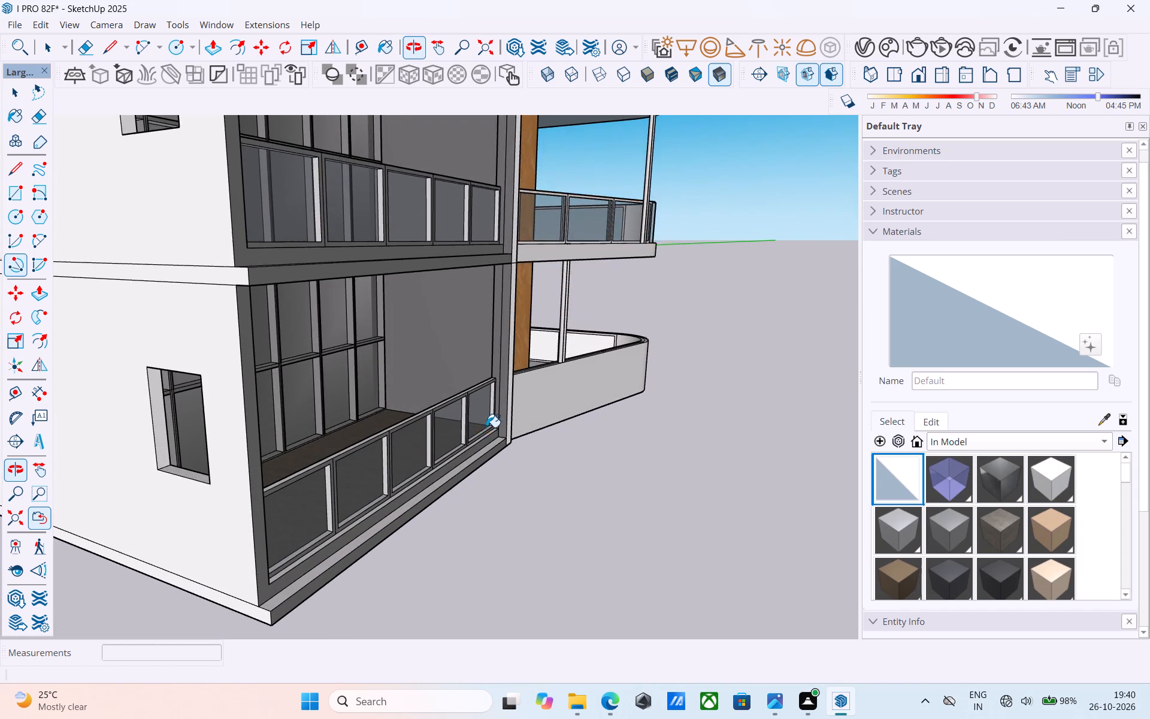
pyautogui.scroll(9, 497, 413)
pyautogui.press('space')
pyautogui.moveTo(499, 403); pyautogui.dragTo(422, 413, button='middle')
pyautogui.press('l')
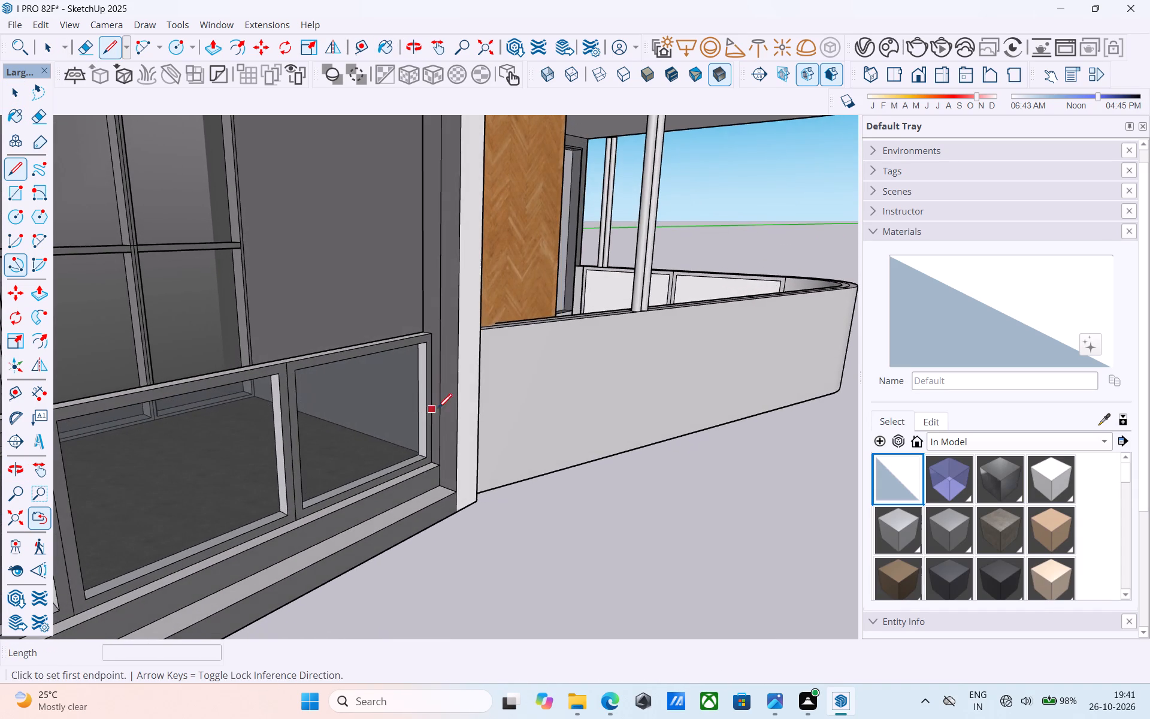
pyautogui.scroll(4, 444, 372)
pyautogui.moveTo(464, 357); pyautogui.dragTo(102, 412, button='middle')
pyautogui.scroll(7, 251, 333)
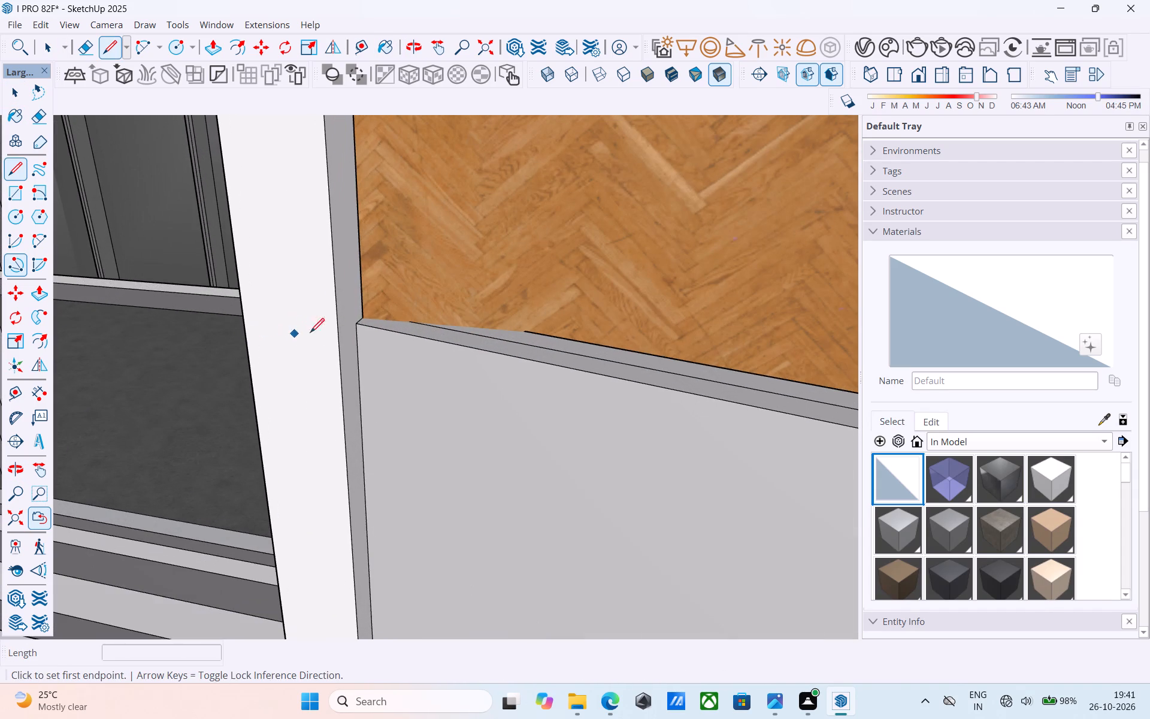
pyautogui.click(356, 328)
pyautogui.click(340, 343)
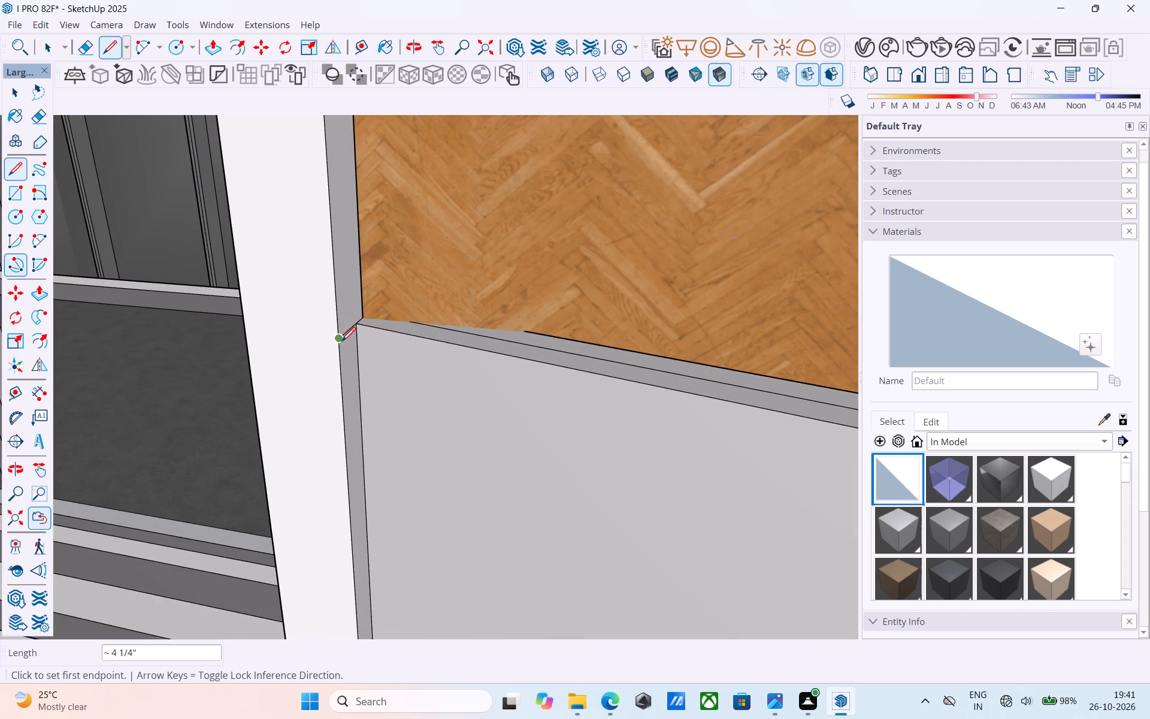
# Draw lines across the ground-floor white pier's front and inner side faces, level with the curved balcony parapet's top.
pyautogui.click(338, 341)
pyautogui.click(243, 334)
pyautogui.moveTo(243, 335); pyautogui.dragTo(254, 344, button='middle')
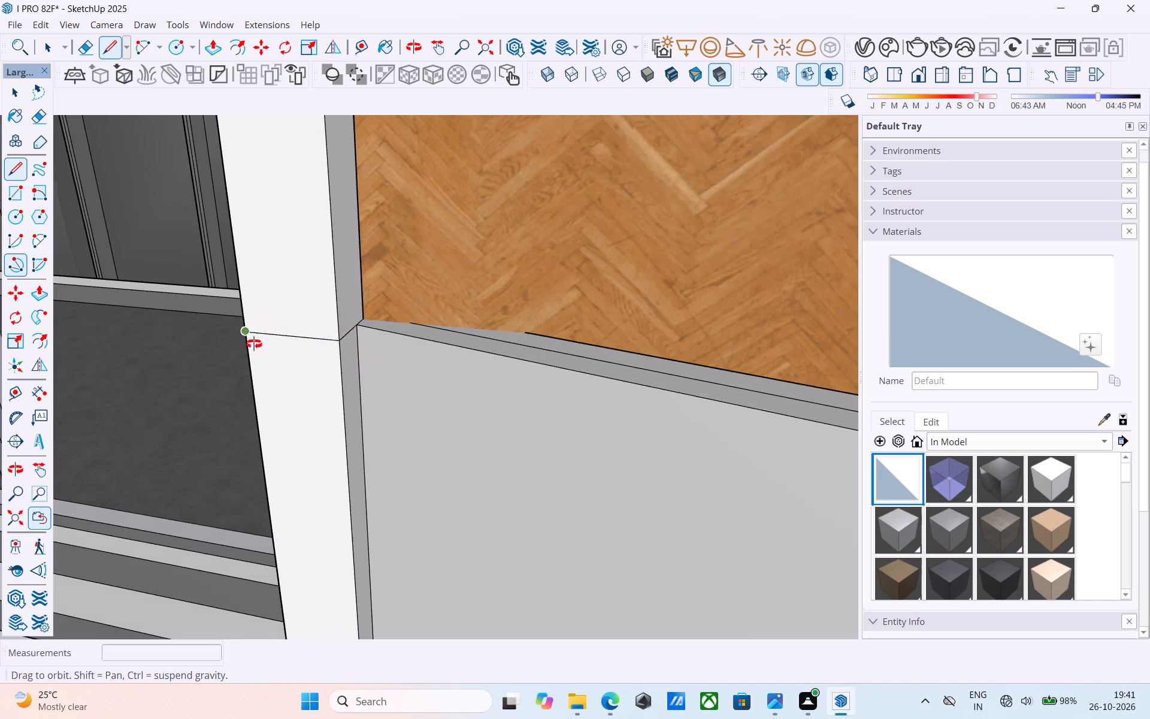
pyautogui.moveTo(254, 344); pyautogui.dragTo(587, 362, button='middle')
pyautogui.click(513, 376)
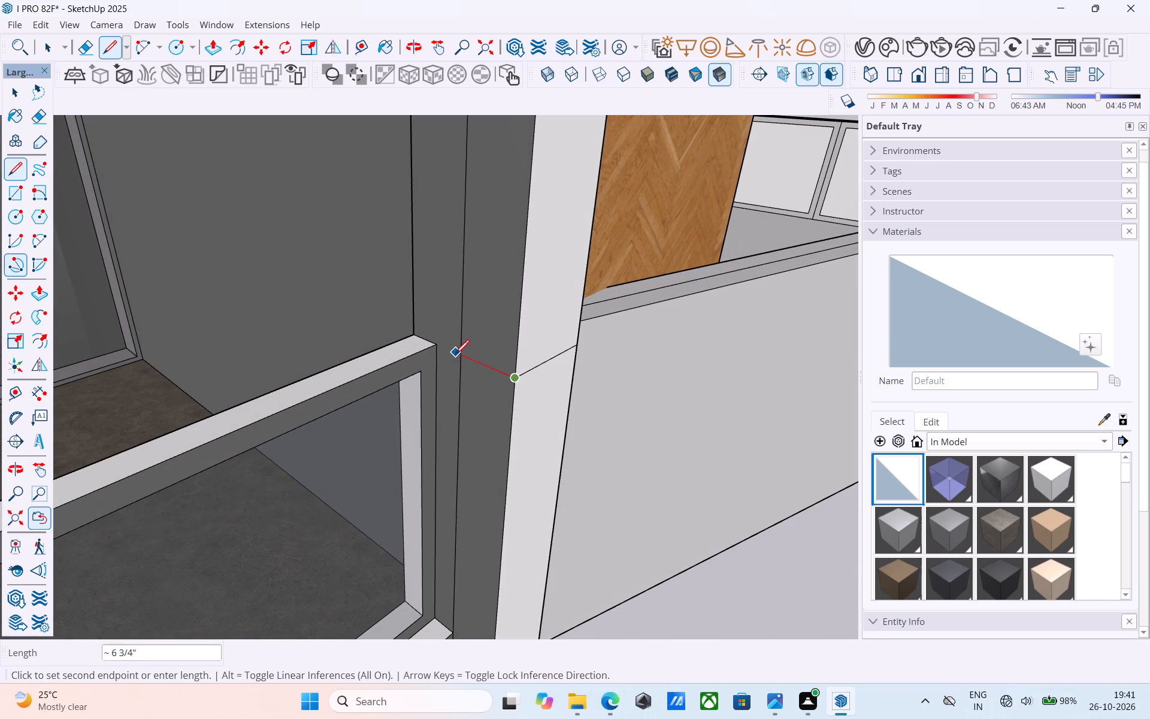
pyautogui.click(459, 354)
pyautogui.press('space')
# Push/Pull the pier's lower inner side face 19' 3" across the ground-floor dark bay to the far corner, forming a solid parapet.
pyautogui.click(466, 376)
pyautogui.scroll(-4, 466, 376)
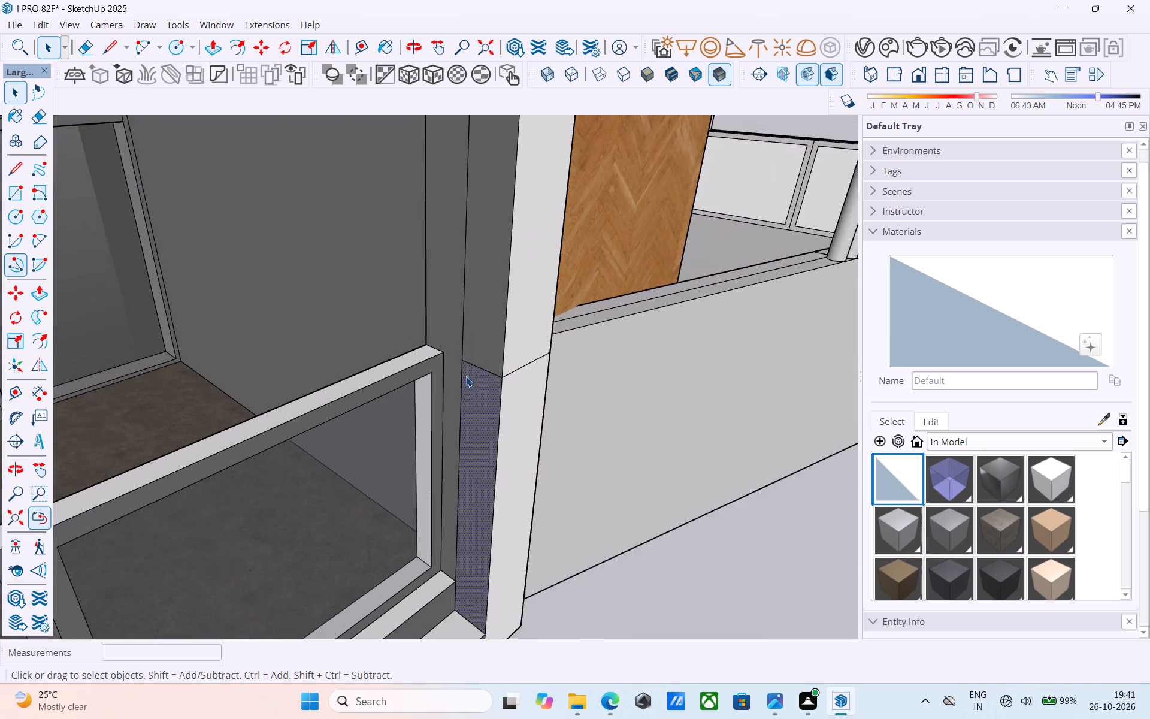
pyautogui.scroll(-1, 466, 376)
pyautogui.moveTo(466, 377); pyautogui.dragTo(453, 313, button='middle')
pyautogui.press('p')
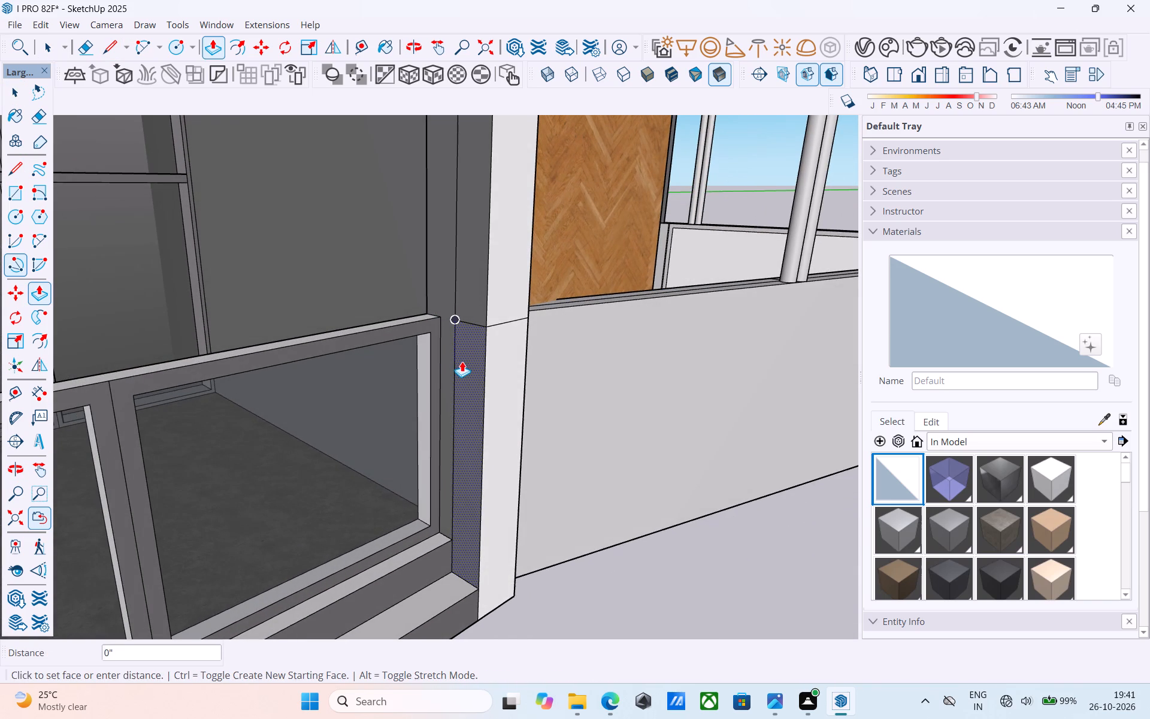
pyautogui.click(462, 361)
pyautogui.scroll(-12, 452, 366)
pyautogui.scroll(-10, 391, 390)
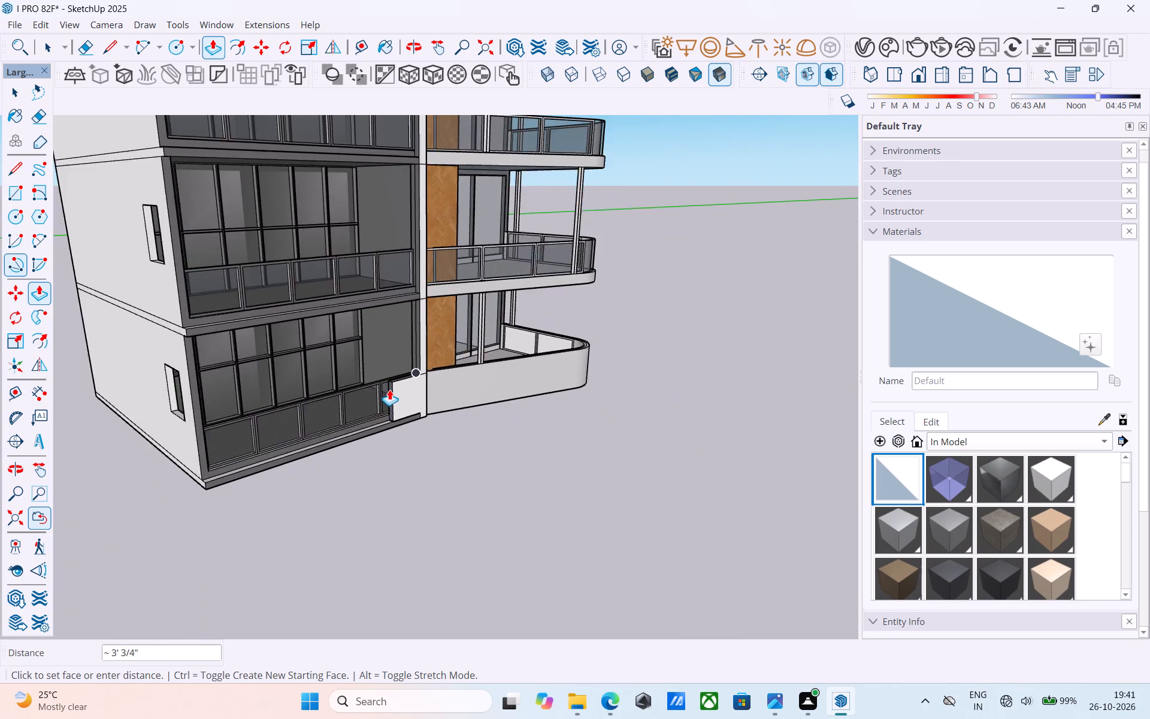
pyautogui.scroll(-6, 389, 389)
pyautogui.scroll(14, 295, 425)
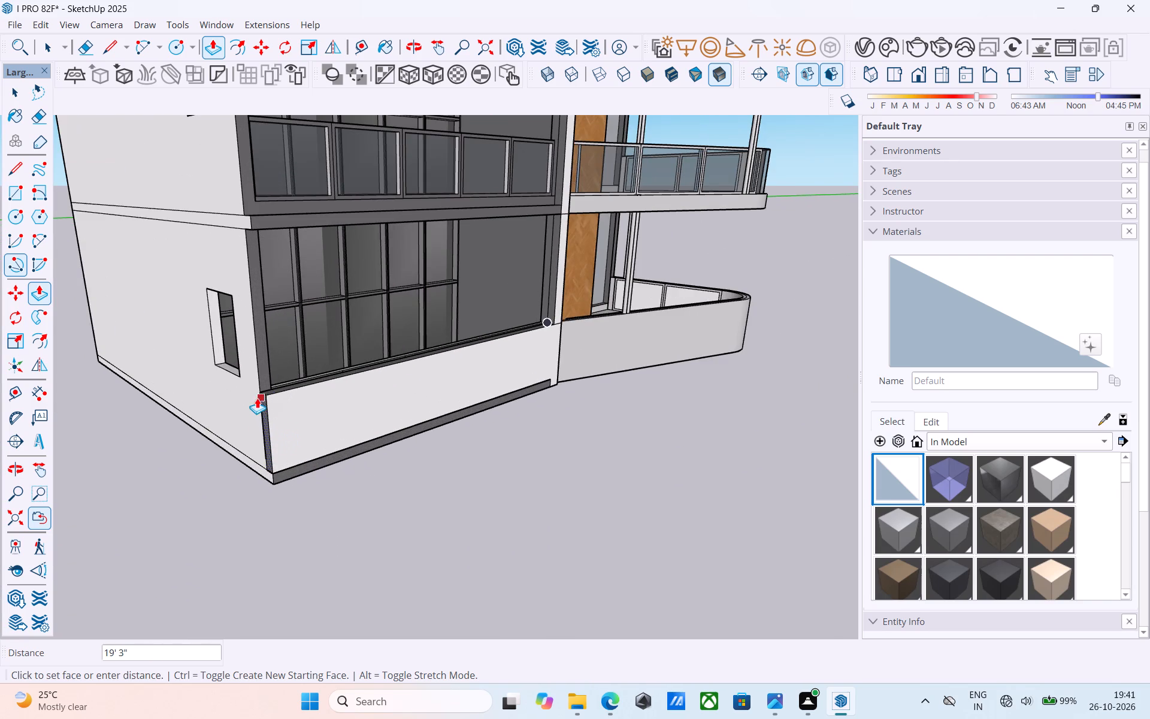
pyautogui.scroll(3, 253, 385)
pyautogui.click(259, 368)
pyautogui.press('space')
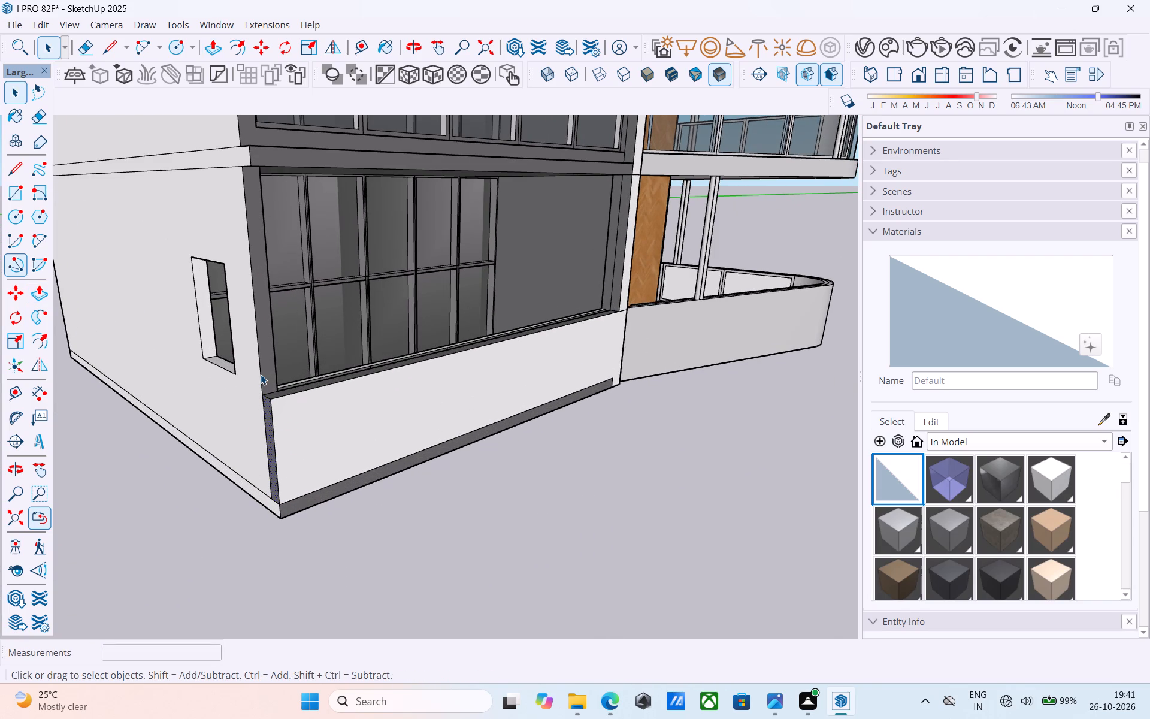
# Paint the new parapet's base strip and end face with the Default material.
pyautogui.click(901, 483)
pyautogui.scroll(2, 471, 480)
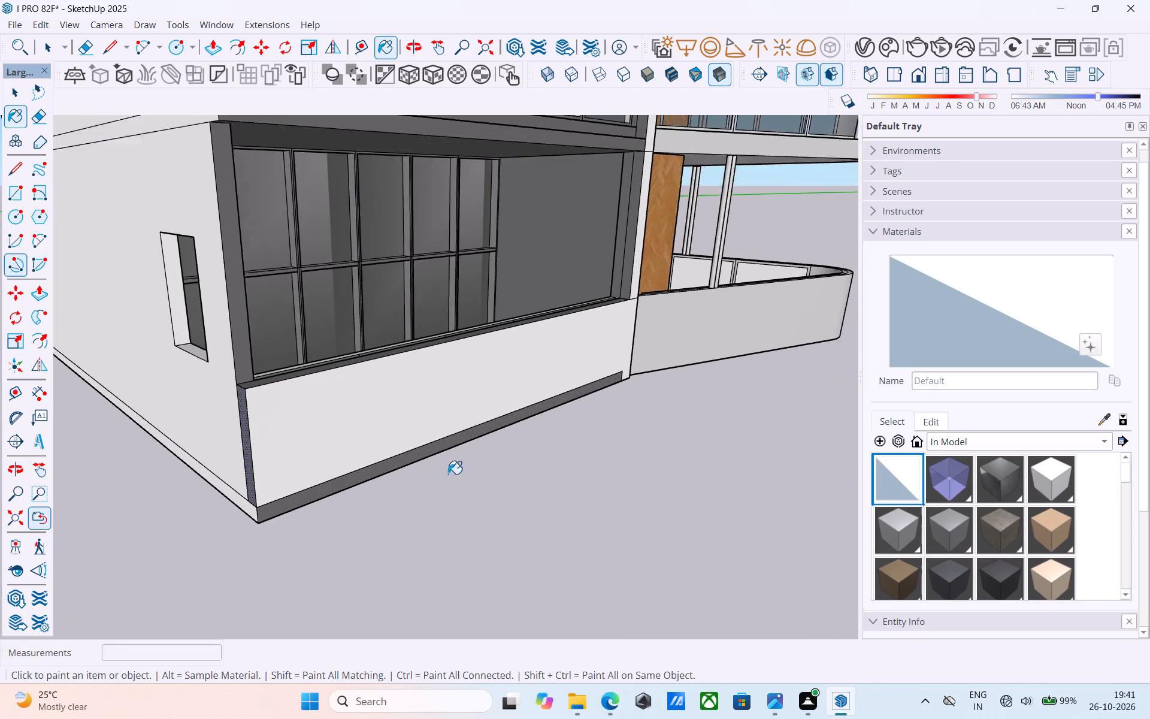
pyautogui.scroll(5, 448, 474)
pyautogui.click(279, 497)
pyautogui.moveTo(280, 497); pyautogui.dragTo(456, 495, button='middle')
pyautogui.click(356, 456)
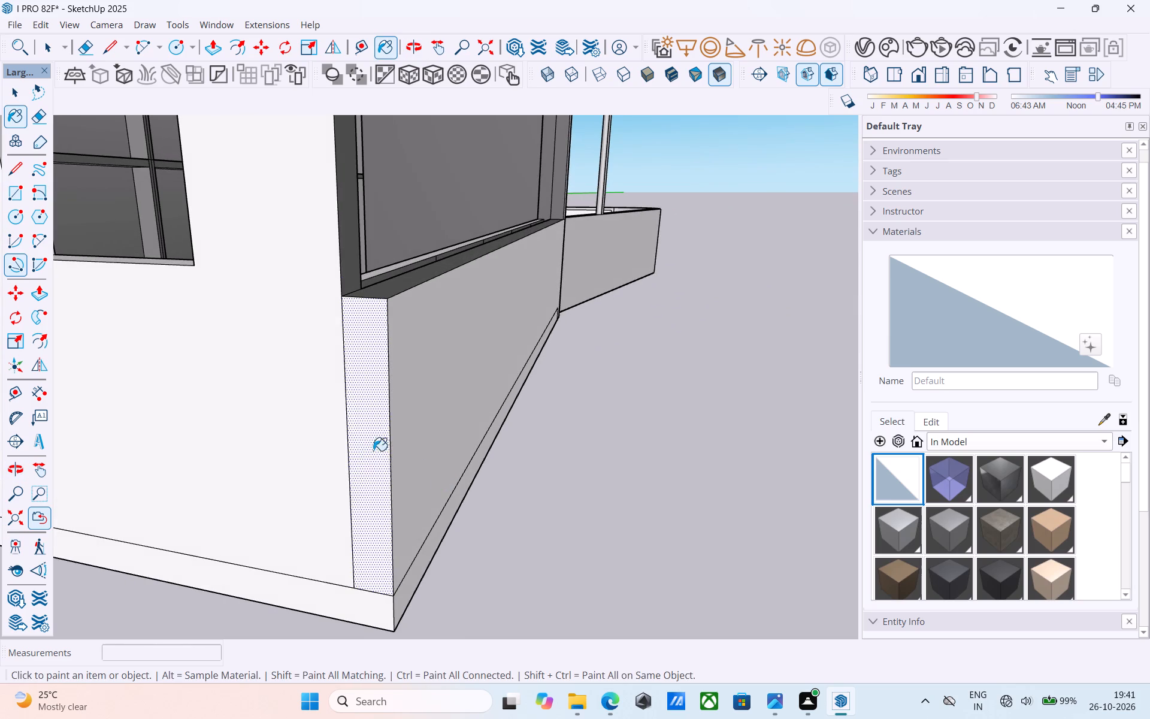
# Paint the front, curved corner and side faces of the ground-floor rounded balcony parapet with the Default material.
pyautogui.moveTo(408, 436); pyautogui.dragTo(65, 444, button='middle')
pyautogui.scroll(-19, 65, 444)
pyautogui.scroll(-2, 313, 434)
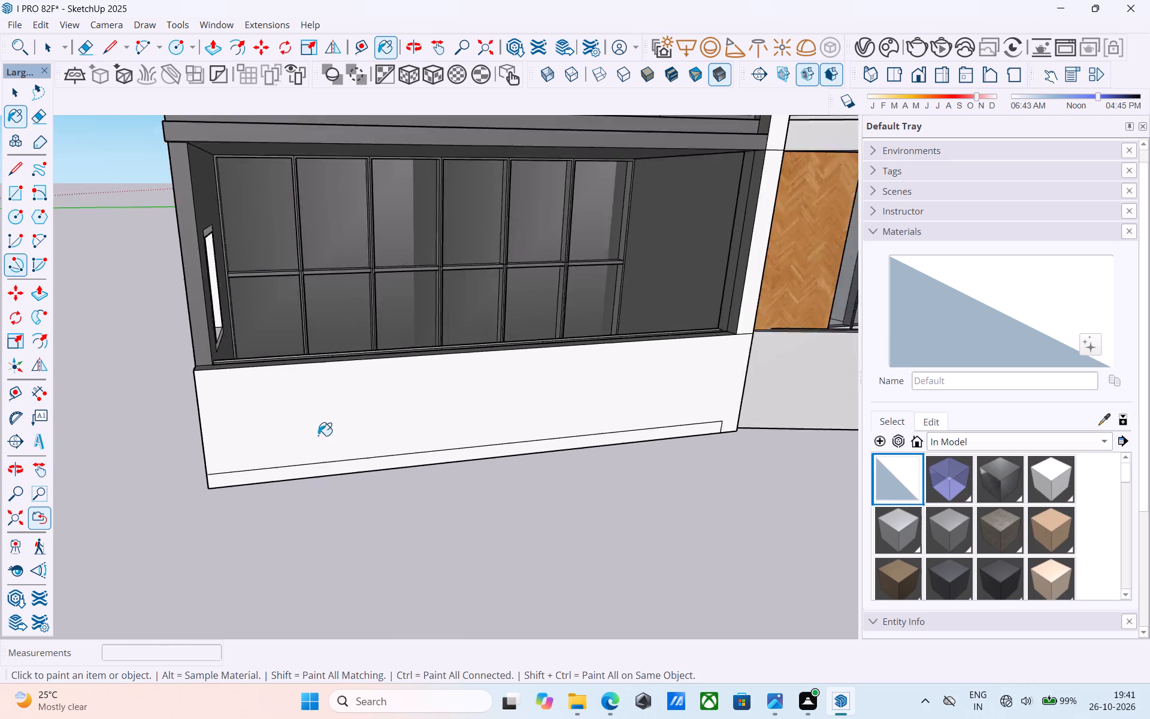
pyautogui.scroll(-15, 318, 436)
pyautogui.moveTo(390, 472); pyautogui.dragTo(255, 449, button='middle')
pyautogui.scroll(5, 431, 457)
pyautogui.click(466, 419)
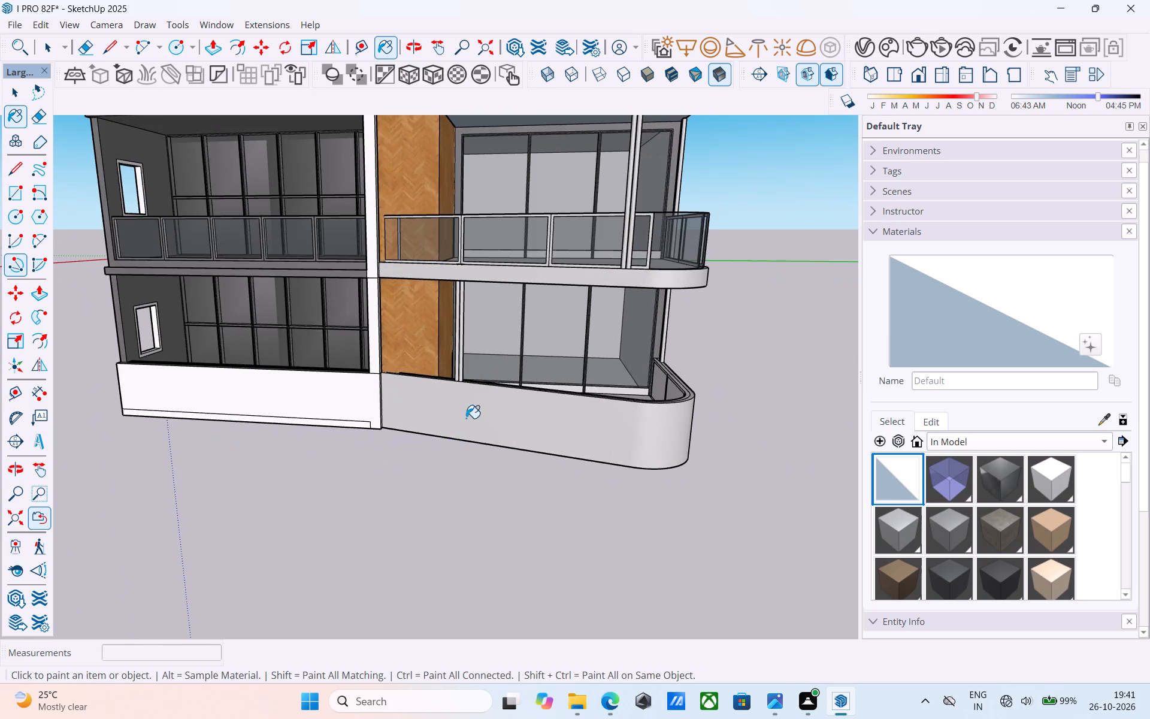
pyautogui.scroll(-5, 249, 425)
pyautogui.moveTo(513, 455); pyautogui.dragTo(359, 436, button='middle')
pyautogui.click(462, 443)
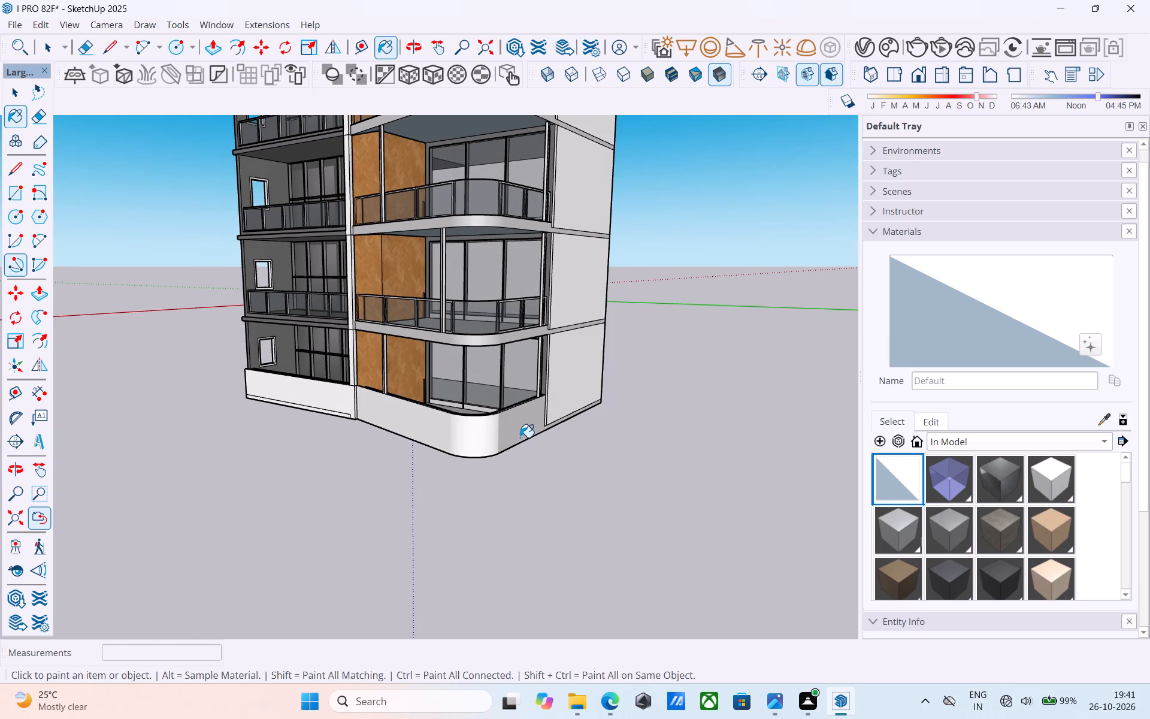
pyautogui.click(521, 431)
# Paint the slab edges of the second and third rounded balconies from the top with the Default material.
pyautogui.scroll(-10, 343, 473)
pyautogui.moveTo(326, 487); pyautogui.dragTo(425, 458, button='middle')
pyautogui.scroll(8, 394, 333)
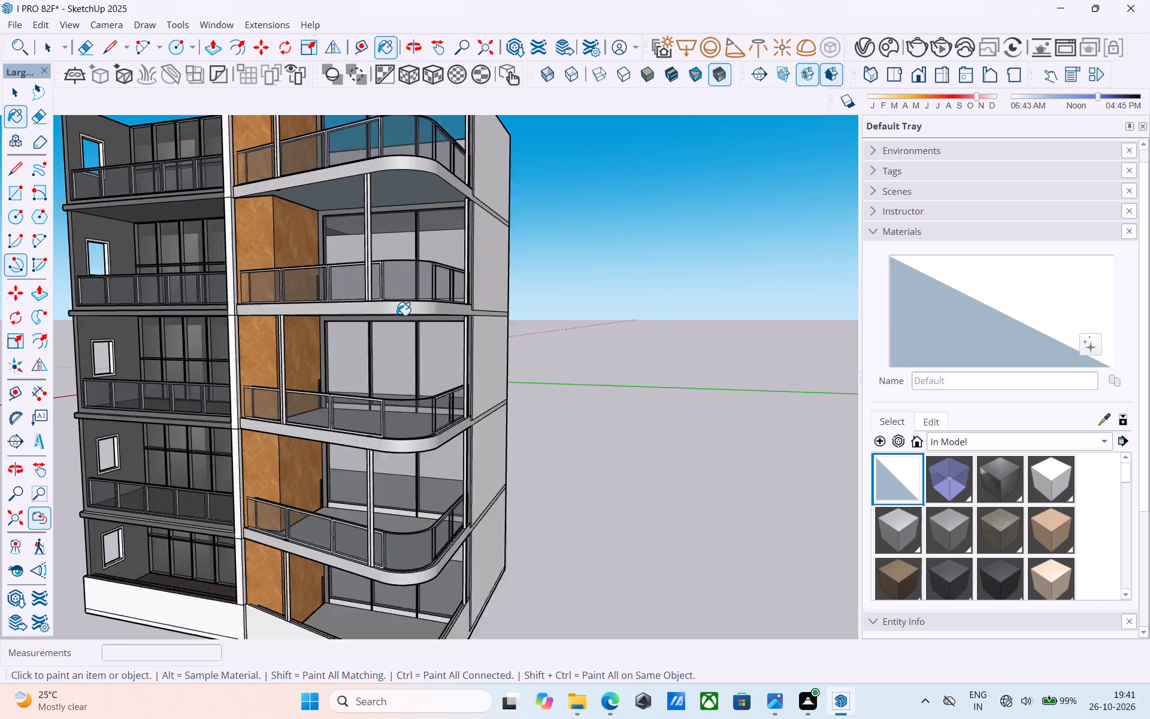
pyautogui.scroll(5, 397, 315)
pyautogui.click(398, 309)
pyautogui.click(357, 306)
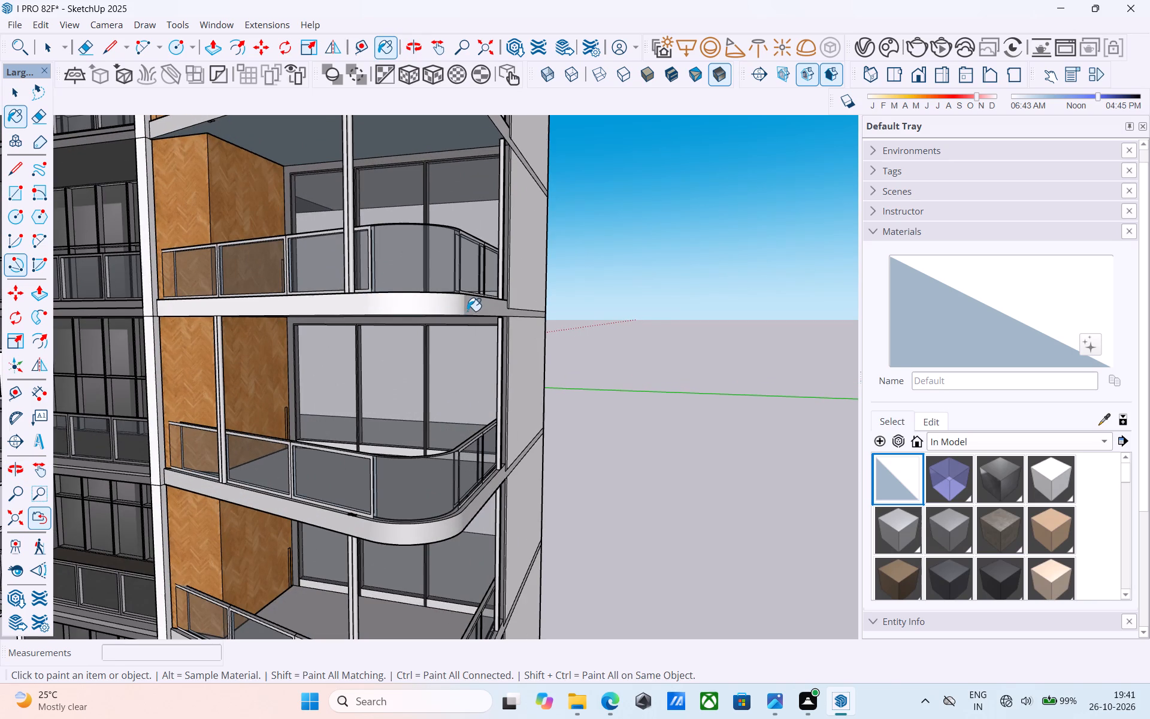
pyautogui.click(469, 310)
pyautogui.scroll(-5, 339, 344)
pyautogui.scroll(7, 332, 462)
pyautogui.click(347, 441)
pyautogui.click(476, 447)
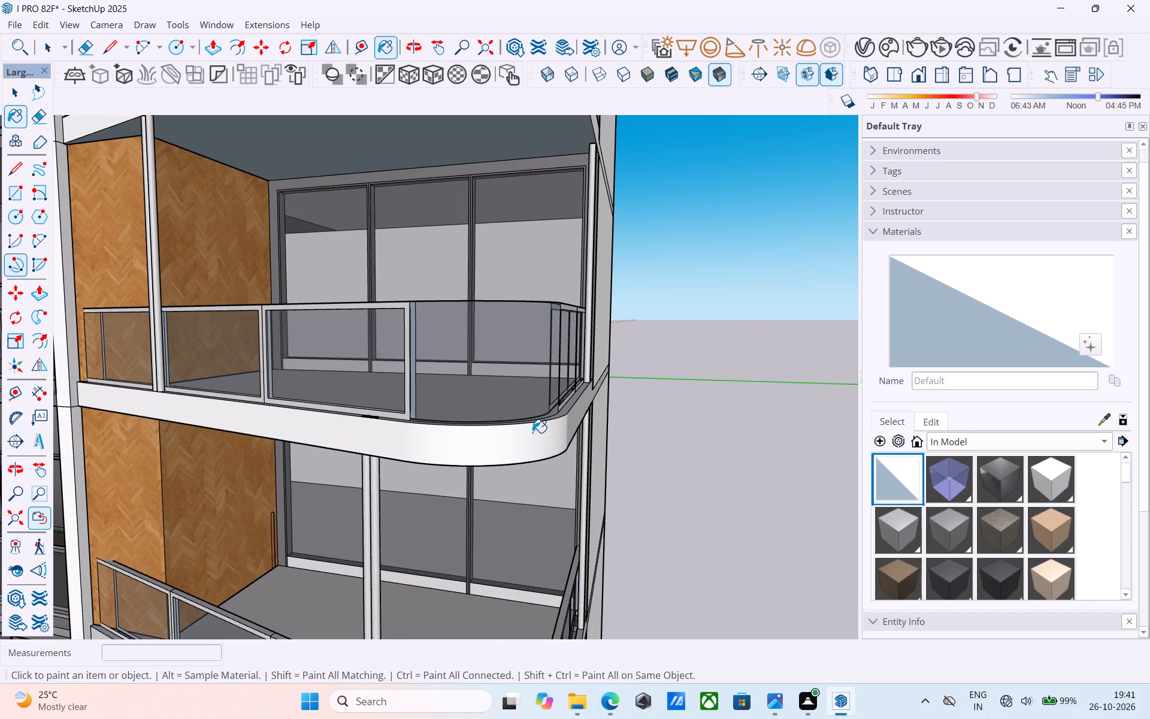
pyautogui.click(578, 418)
# Paint the slab edge of the rounded balcony just above the ground-floor parapet with the Default material.
pyautogui.scroll(-11, 313, 376)
pyautogui.scroll(9, 211, 534)
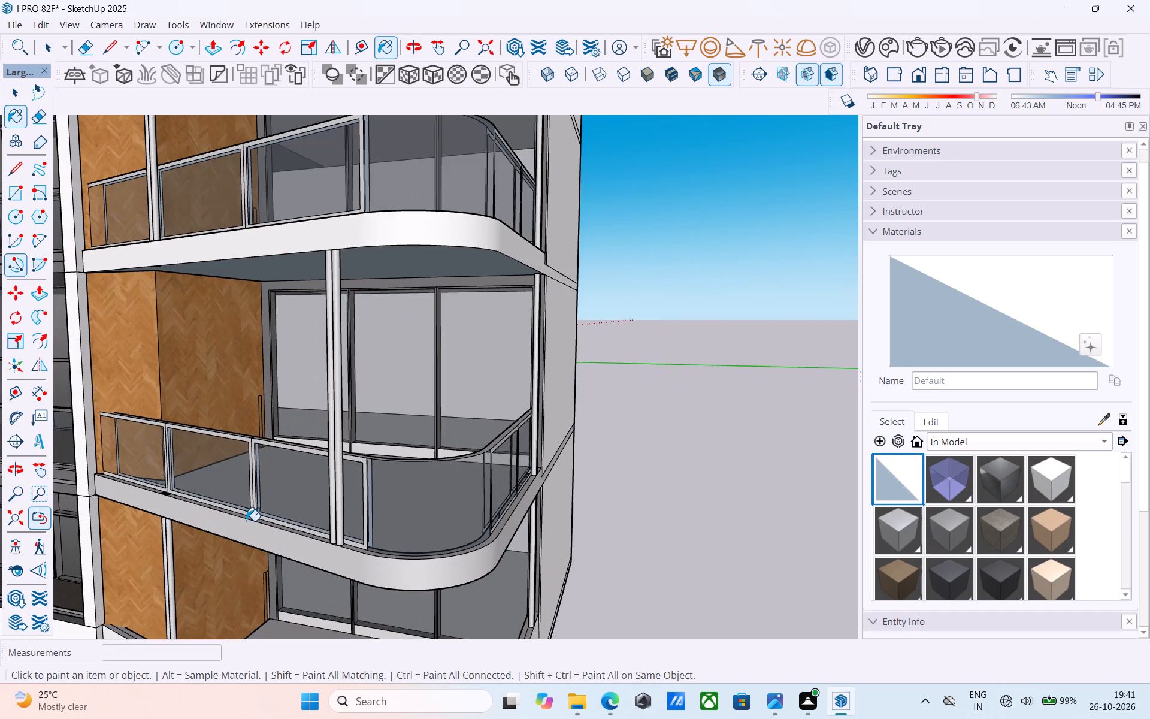
pyautogui.click(245, 526)
pyautogui.scroll(-6, 154, 434)
pyautogui.scroll(5, 271, 524)
pyautogui.click(292, 500)
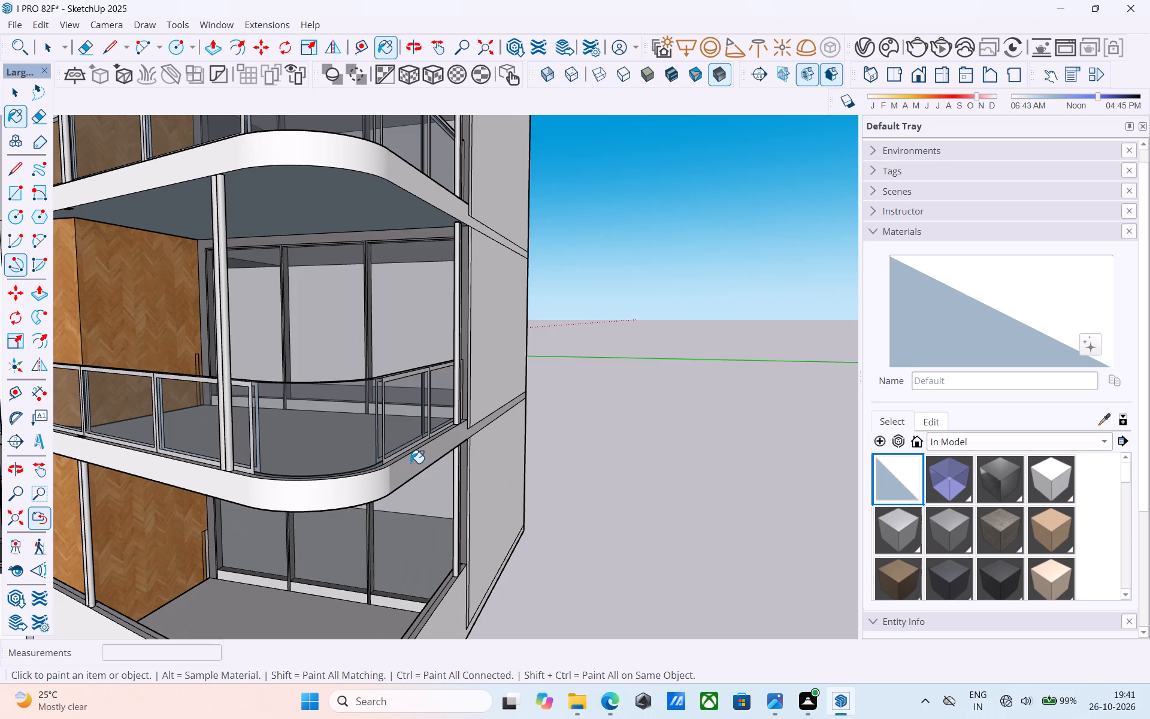
pyautogui.click(410, 463)
# Paint the straight and curved slab edge faces of the topmost rounded balcony with the Default material.
pyautogui.scroll(-12, 192, 277)
pyautogui.moveTo(171, 350); pyautogui.dragTo(183, 476, button='middle')
pyautogui.scroll(-11, 248, 442)
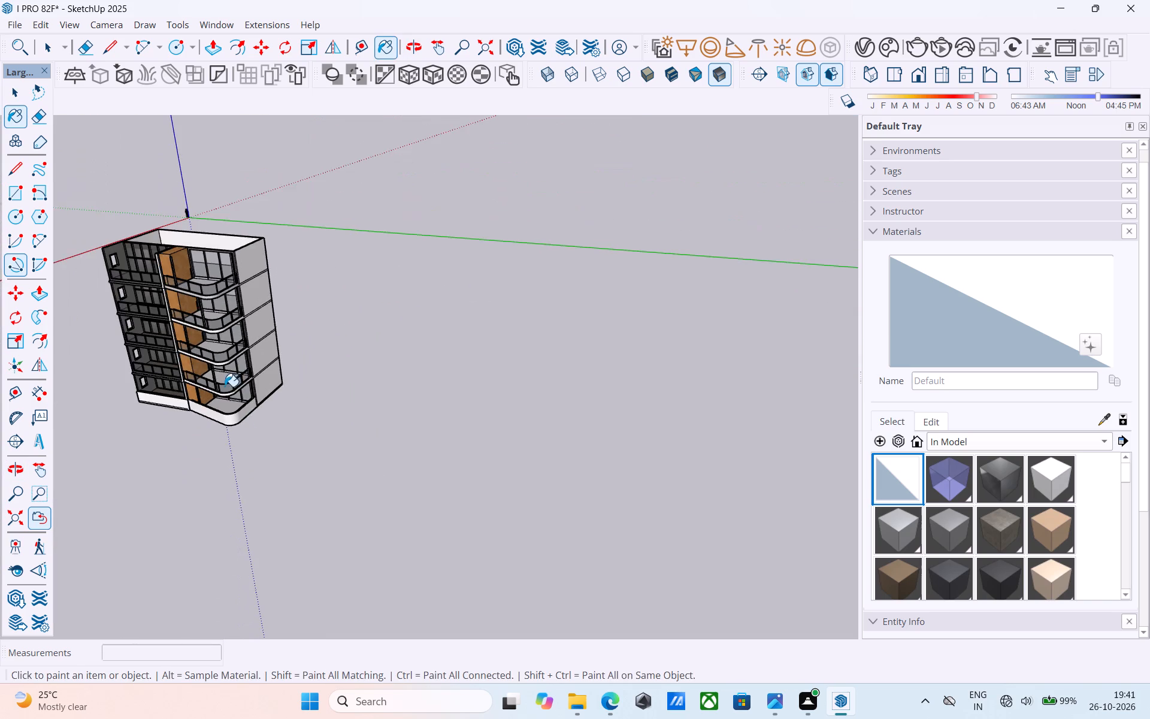
pyautogui.moveTo(202, 359); pyautogui.dragTo(227, 298, button='middle')
pyautogui.scroll(17, 261, 418)
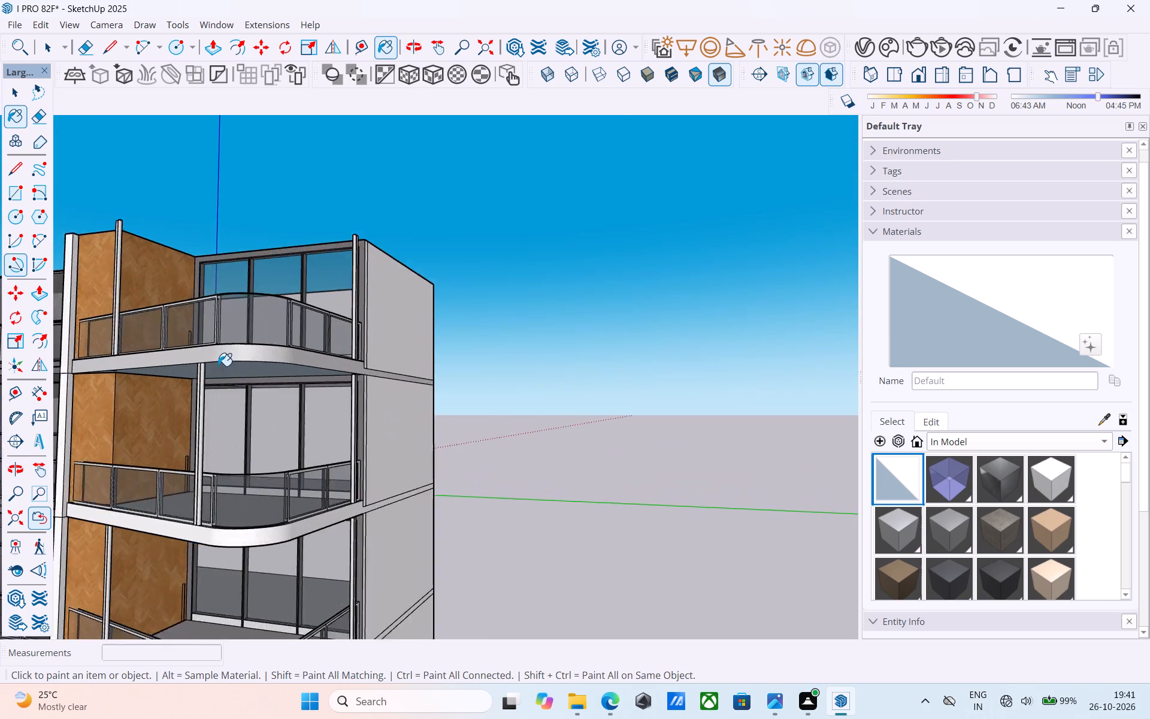
pyautogui.scroll(2, 218, 366)
pyautogui.click(261, 351)
pyautogui.click(194, 348)
pyautogui.click(350, 351)
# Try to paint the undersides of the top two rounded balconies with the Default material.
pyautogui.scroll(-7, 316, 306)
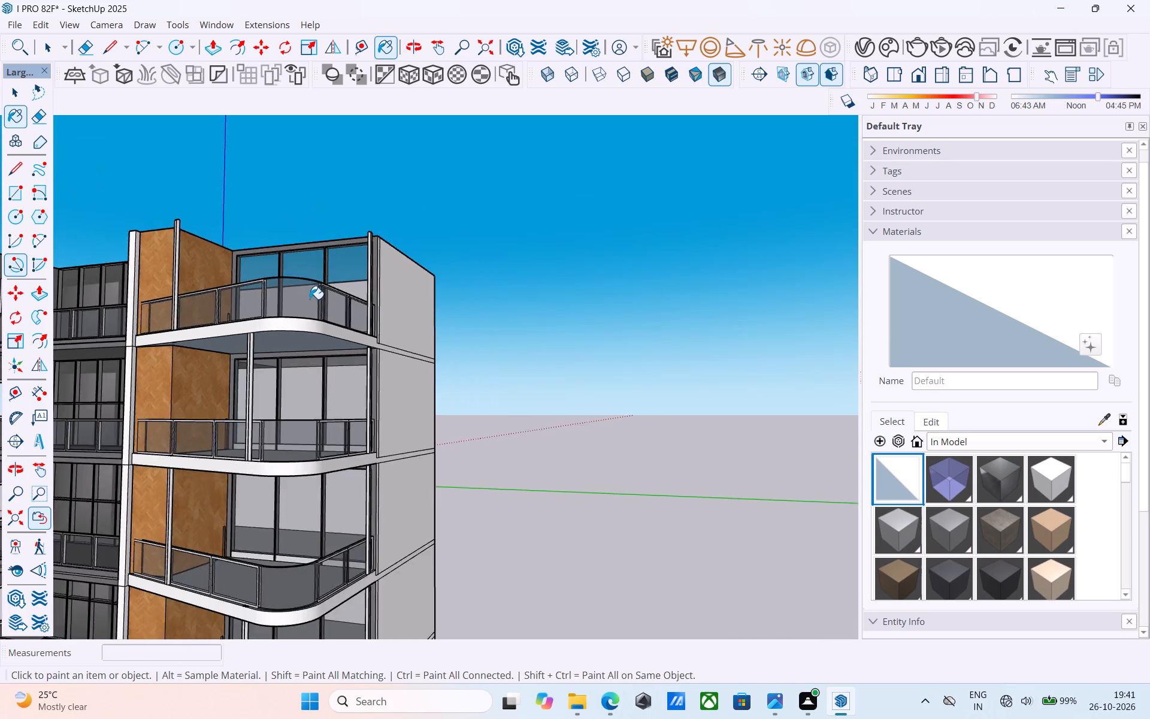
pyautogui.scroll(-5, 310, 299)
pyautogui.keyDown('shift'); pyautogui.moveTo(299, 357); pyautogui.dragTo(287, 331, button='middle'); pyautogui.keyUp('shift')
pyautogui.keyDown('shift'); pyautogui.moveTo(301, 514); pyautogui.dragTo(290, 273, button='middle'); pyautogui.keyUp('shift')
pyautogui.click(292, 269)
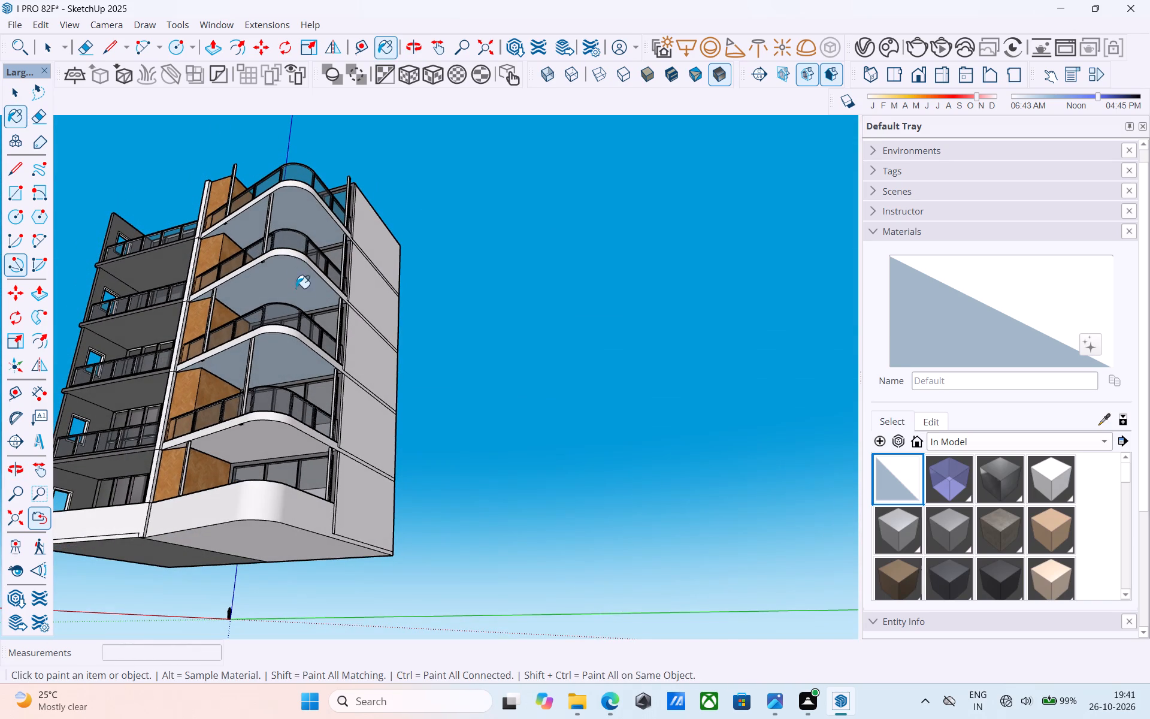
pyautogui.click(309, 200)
# Reverse the underside faces of the top two rounded balconies.
pyautogui.scroll(15, 285, 289)
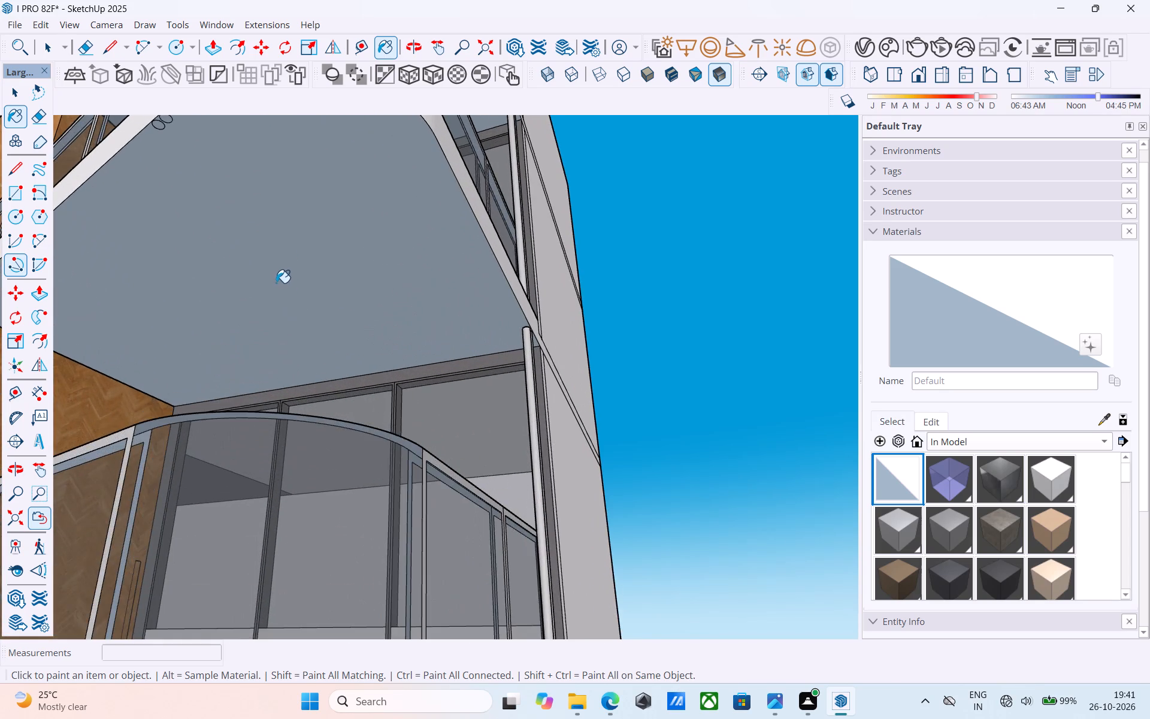
pyautogui.scroll(-2, 276, 282)
pyautogui.press('space')
pyautogui.click(276, 278)
pyautogui.rightClick(274, 277)
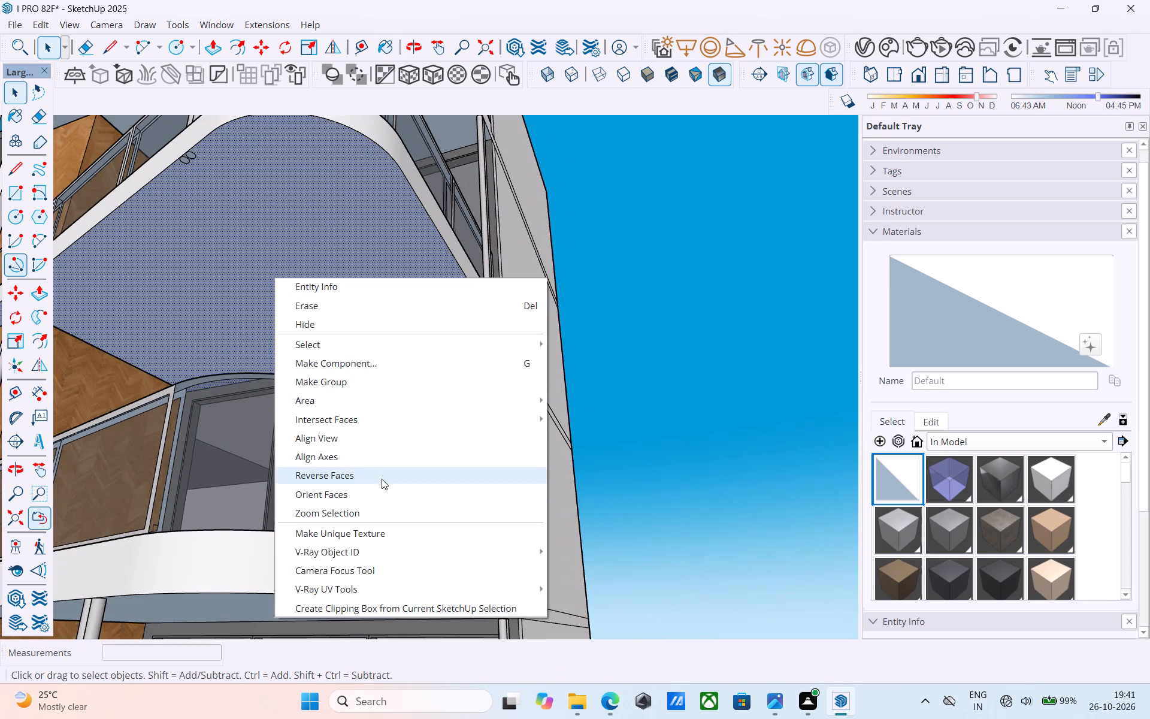
pyautogui.click(382, 479)
pyautogui.scroll(-7, 378, 472)
pyautogui.scroll(1, 373, 470)
pyautogui.scroll(-5, 353, 454)
pyautogui.click(334, 243)
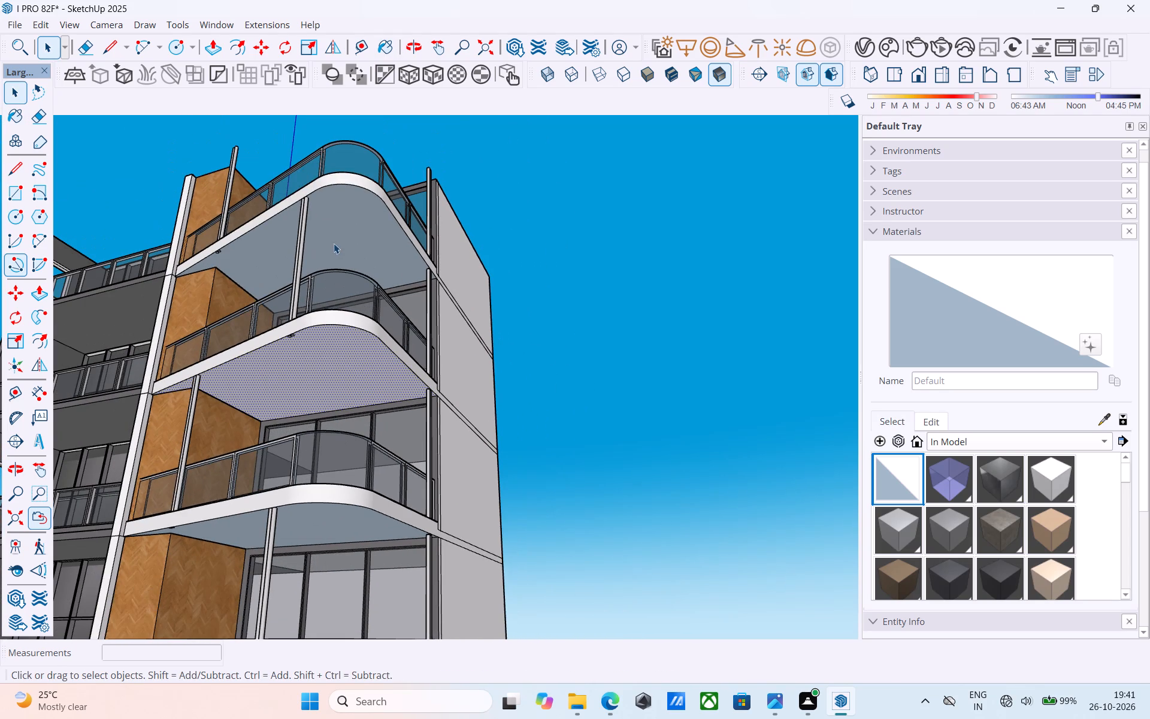
pyautogui.rightClick(334, 243)
pyautogui.click(367, 434)
# Reverse the underside face of the third rounded balcony from the top.
pyautogui.scroll(-5, 318, 234)
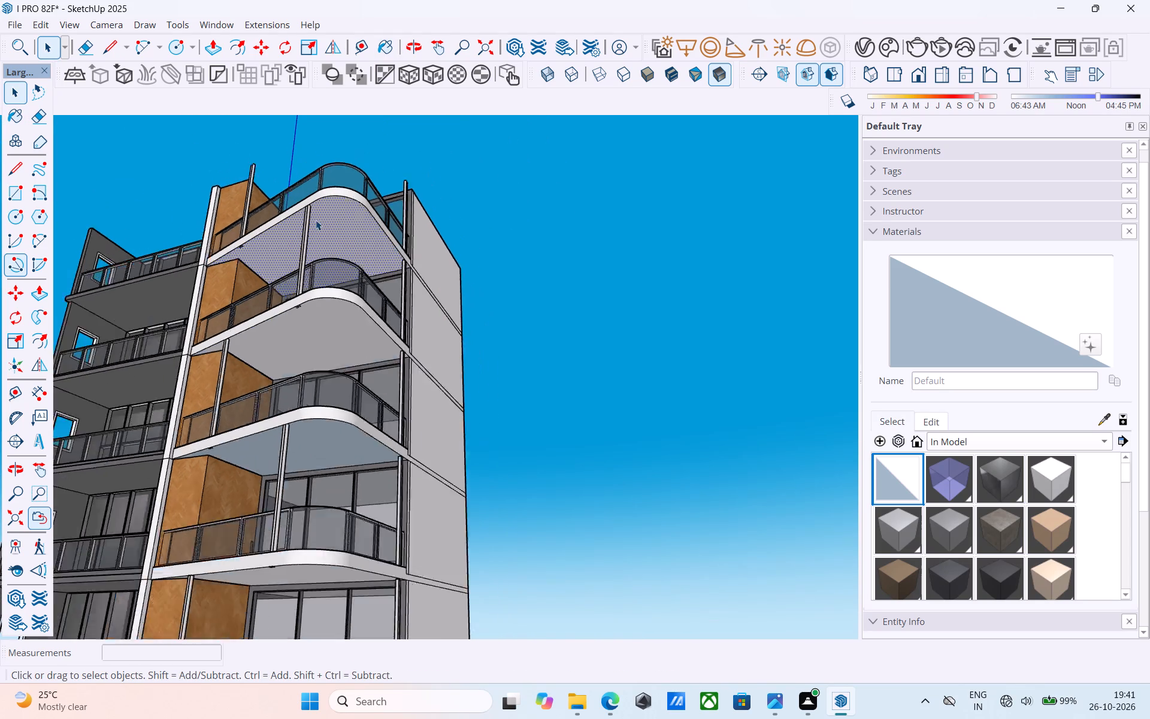
pyautogui.scroll(-2, 316, 220)
pyautogui.scroll(6, 310, 362)
pyautogui.click(312, 359)
pyautogui.rightClick(312, 359)
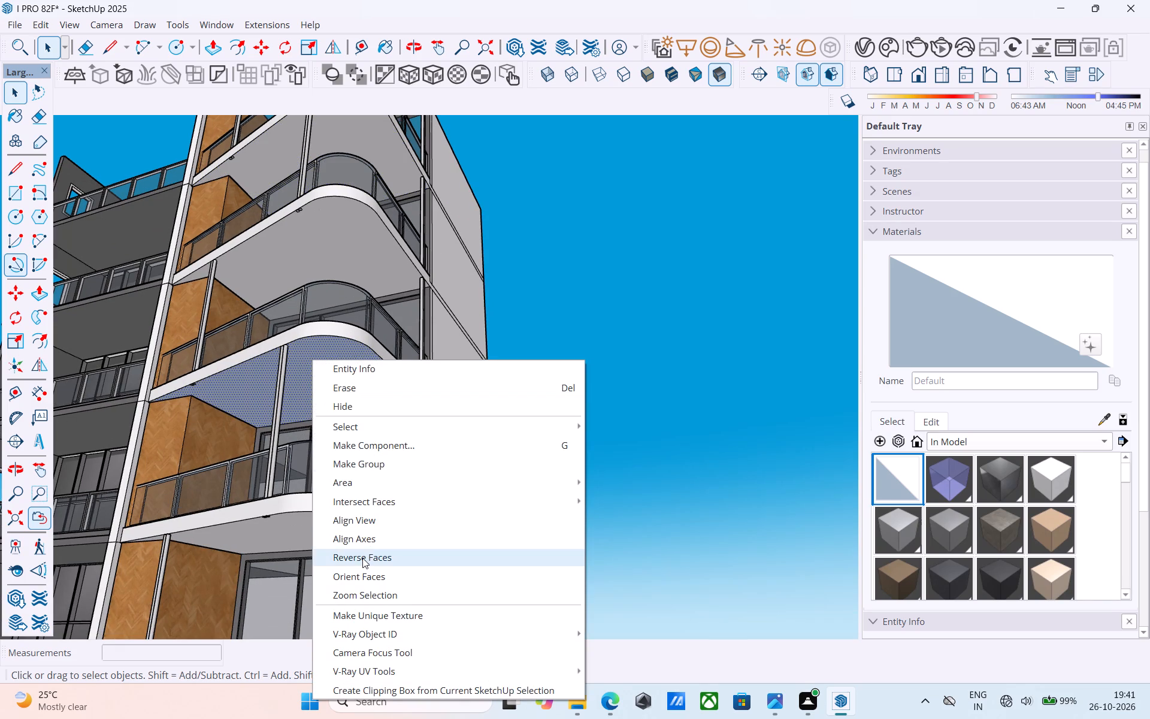
pyautogui.click(362, 558)
# Erase the small leftover circles on the undersides of the lower two rounded balcony slabs.
pyautogui.scroll(-2, 335, 276)
pyautogui.scroll(1, 332, 268)
pyautogui.scroll(-4, 329, 261)
pyautogui.moveTo(326, 382); pyautogui.dragTo(330, 335, button='middle')
pyautogui.scroll(4, 260, 397)
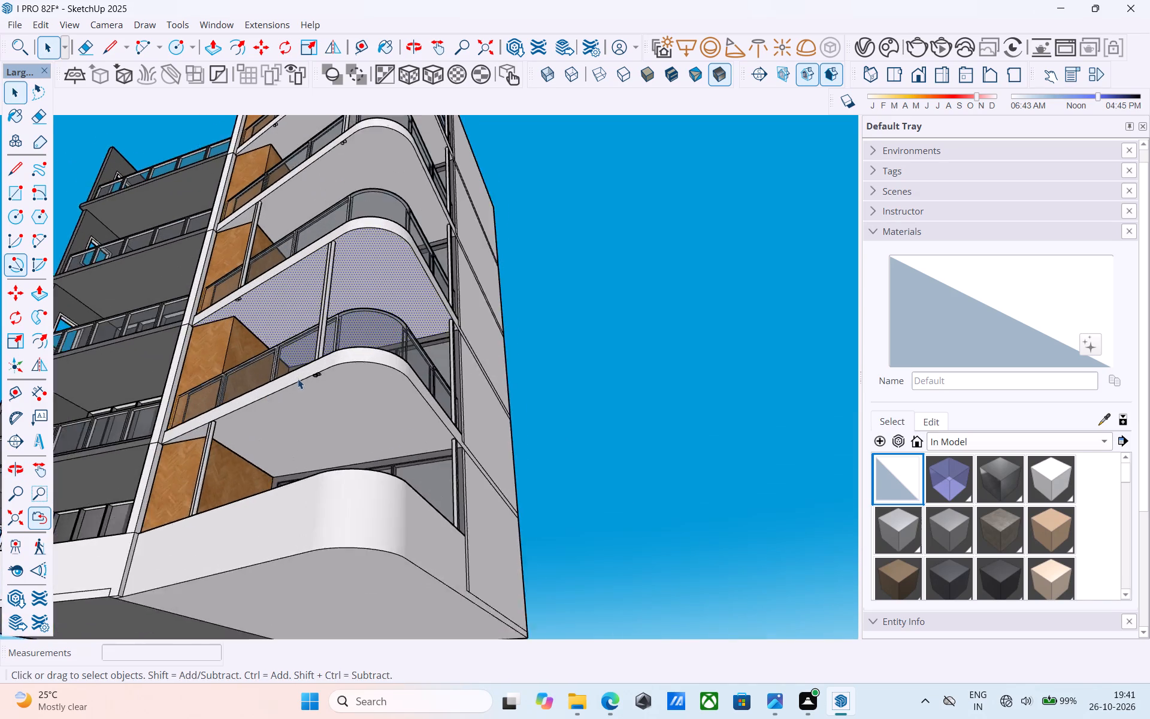
pyautogui.scroll(19, 298, 379)
pyautogui.press('e')
pyautogui.moveTo(348, 333); pyautogui.dragTo(329, 352)
pyautogui.moveTo(323, 354); pyautogui.dragTo(313, 362)
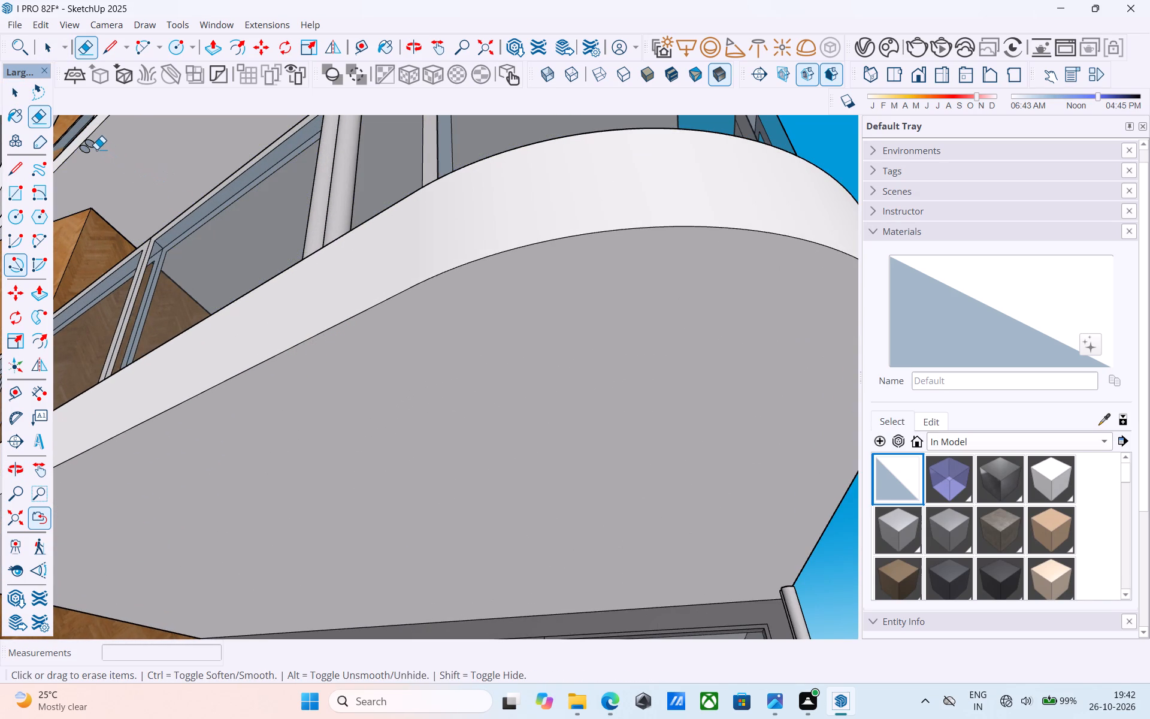
pyautogui.click(95, 147)
pyautogui.click(90, 148)
pyautogui.press('space')
# Erase the small leftover circles on the undersides of the top two rounded balconies.
pyautogui.scroll(-9, 123, 234)
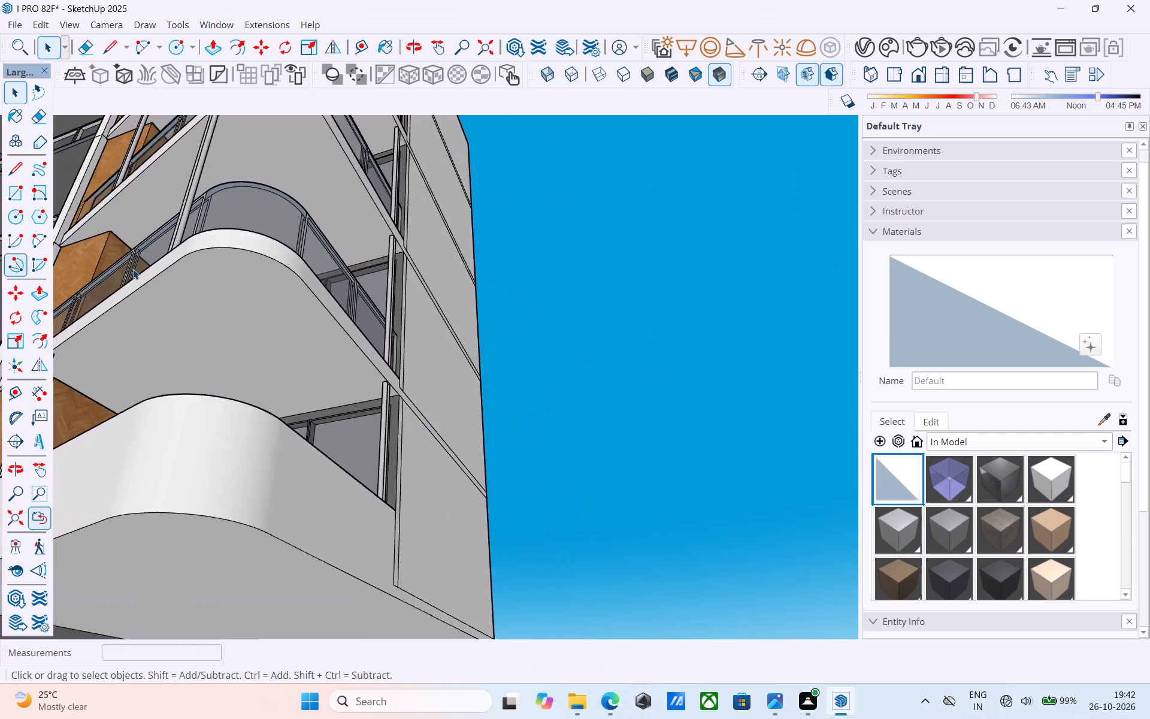
pyautogui.scroll(-11, 133, 269)
pyautogui.scroll(-5, 256, 287)
pyautogui.scroll(6, 220, 192)
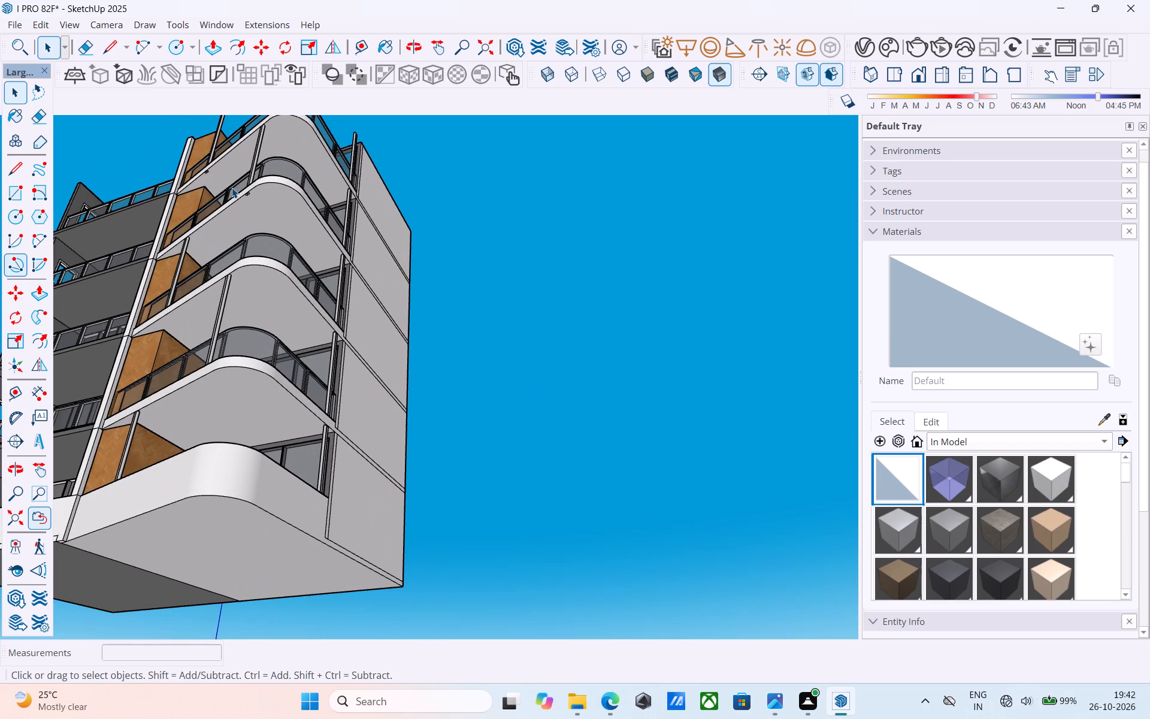
pyautogui.press('e')
pyautogui.scroll(19, 234, 188)
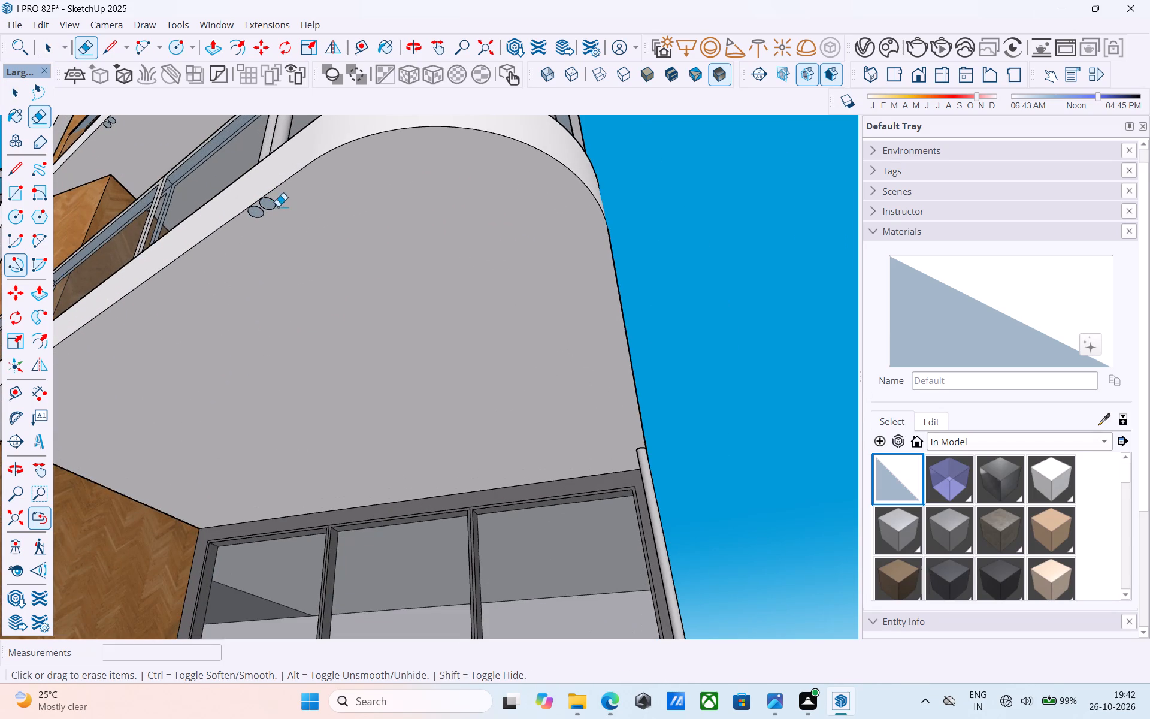
pyautogui.moveTo(278, 206); pyautogui.dragTo(271, 206)
pyautogui.moveTo(269, 209); pyautogui.dragTo(261, 216)
pyautogui.click(113, 126)
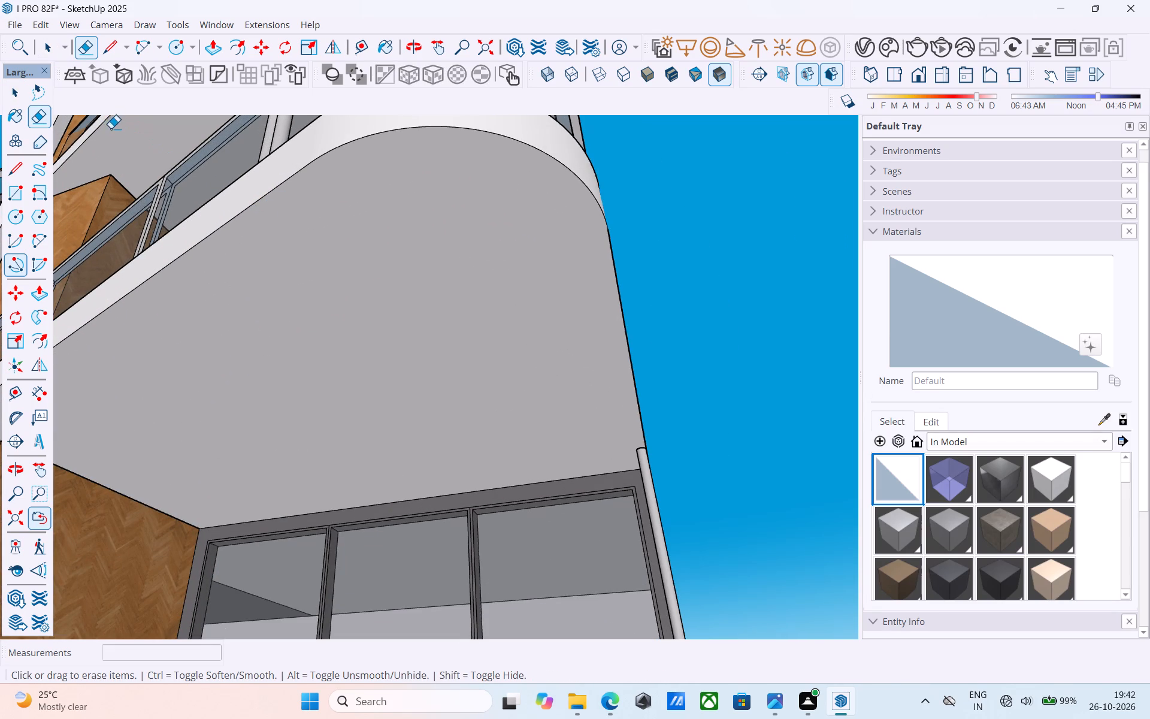
pyautogui.press('space')
# Examine the building's balconies and front facade from below and from above.
pyautogui.scroll(-20, 165, 290)
pyautogui.scroll(-2, 165, 290)
pyautogui.moveTo(182, 289); pyautogui.dragTo(198, 343, button='middle')
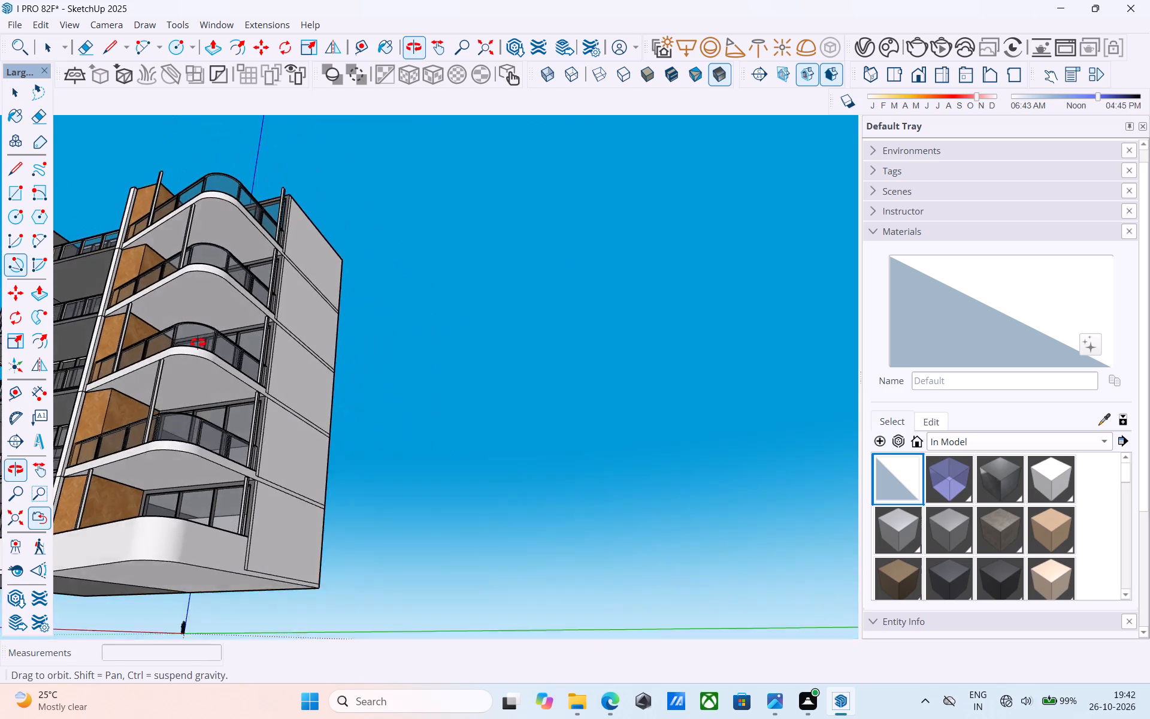
pyautogui.moveTo(198, 343); pyautogui.dragTo(401, 364, button='middle')
pyautogui.scroll(-6, 404, 359)
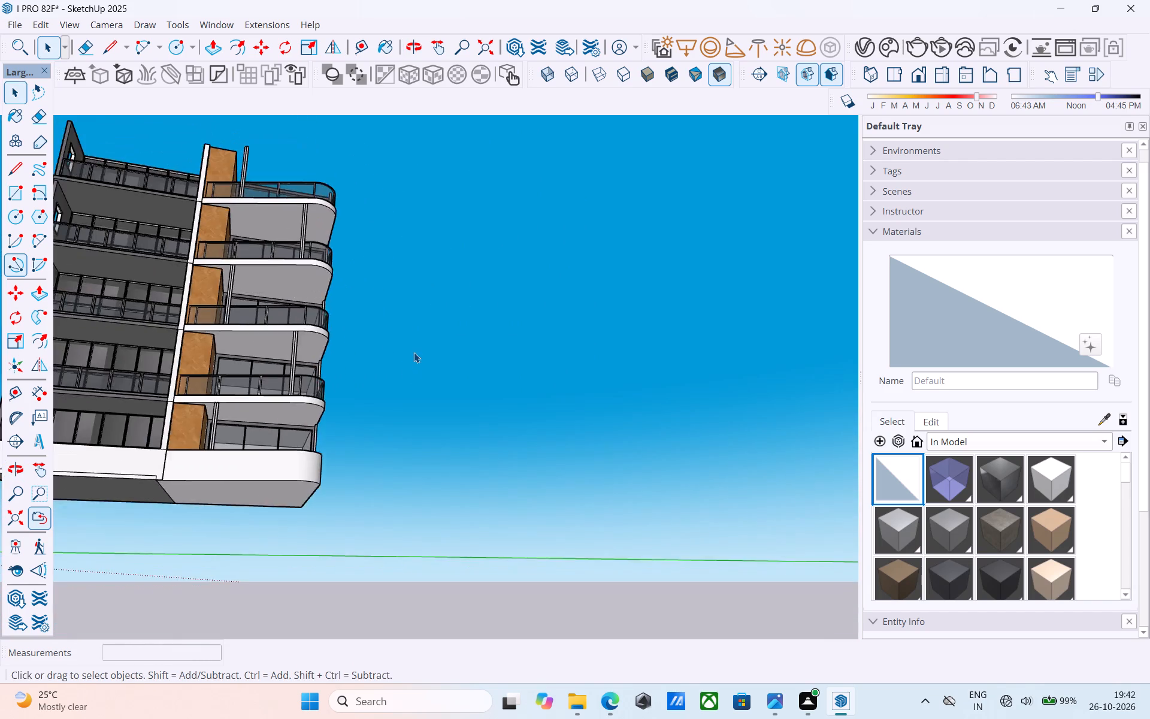
pyautogui.scroll(-6, 414, 352)
pyautogui.moveTo(385, 397); pyautogui.dragTo(368, 479, button='middle')
pyautogui.moveTo(250, 256); pyautogui.dragTo(234, 401, button='middle')
pyautogui.scroll(4, 234, 402)
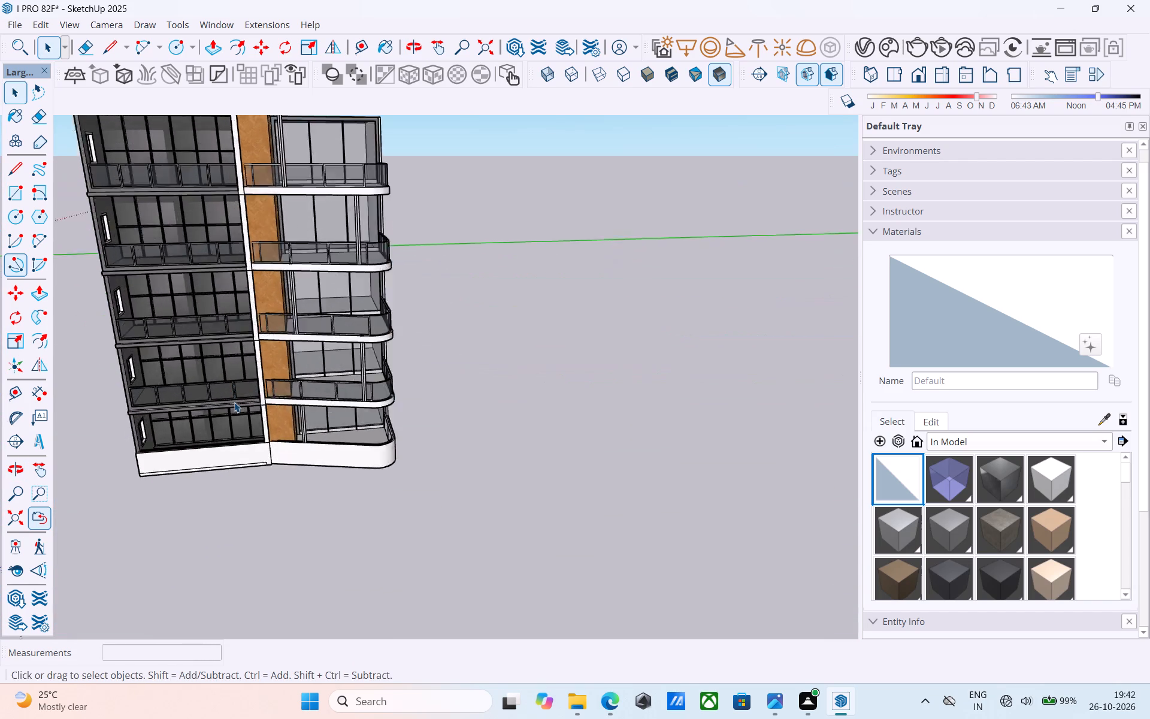
# Save the apartment building model.
pyautogui.scroll(2, 234, 402)
pyautogui.scroll(-10, 234, 402)
pyautogui.moveTo(235, 395); pyautogui.dragTo(222, 488, button='middle')
pyautogui.moveTo(222, 388); pyautogui.dragTo(230, 421, button='middle')
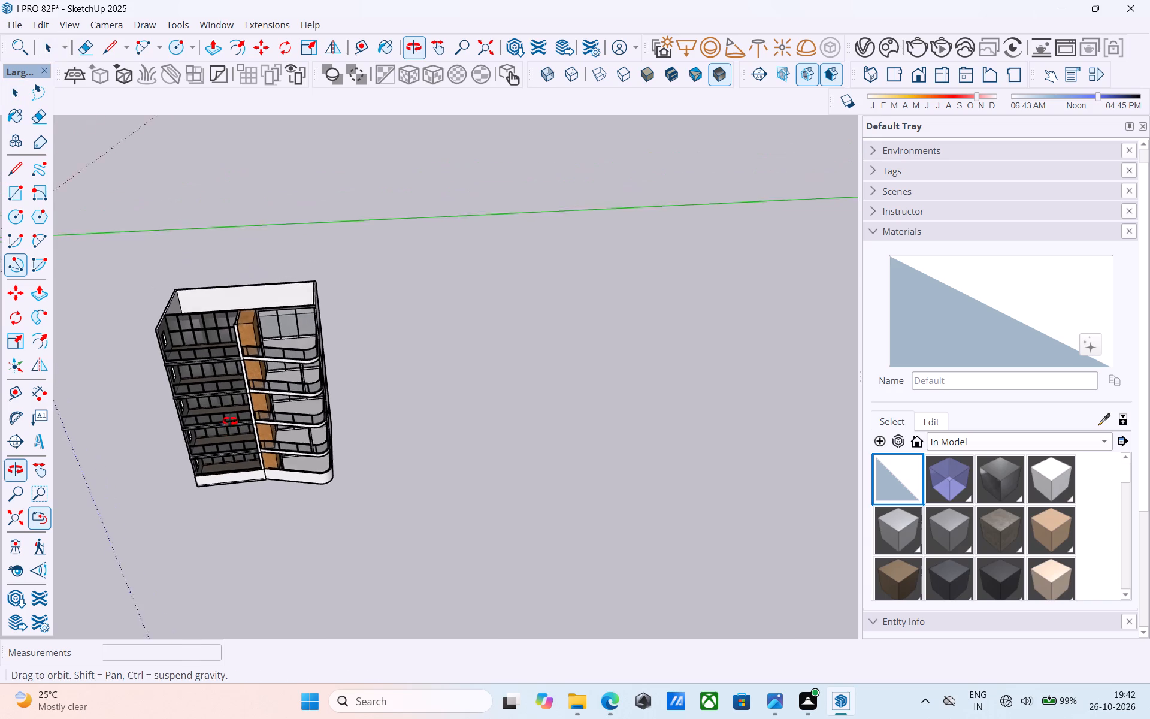
pyautogui.moveTo(230, 421); pyautogui.dragTo(229, 416, button='middle')
pyautogui.hotkey('ctrl', 's')
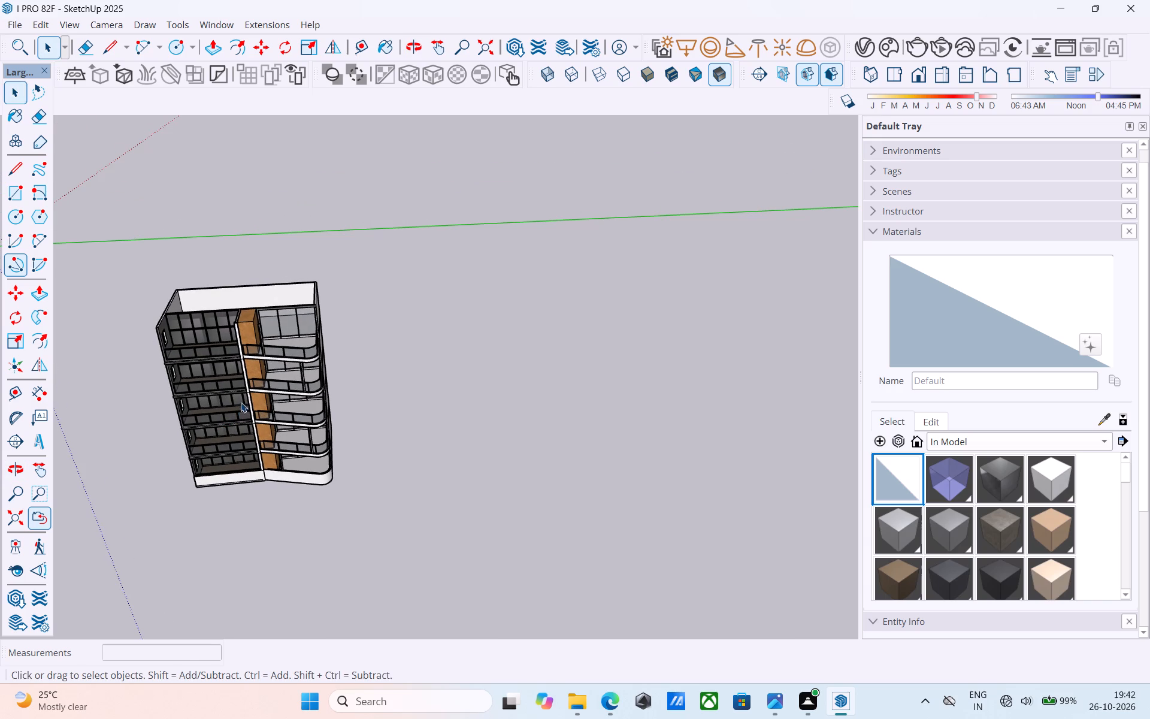
# Examine the whole building from the front, from below and from above the top-floor balconies.
pyautogui.moveTo(247, 390); pyautogui.dragTo(229, 279, button='middle')
pyautogui.scroll(5, 216, 343)
pyautogui.scroll(-3, 216, 343)
pyautogui.keyDown('shift'); pyautogui.moveTo(217, 343); pyautogui.dragTo(246, 367, button='middle'); pyautogui.keyUp('shift')
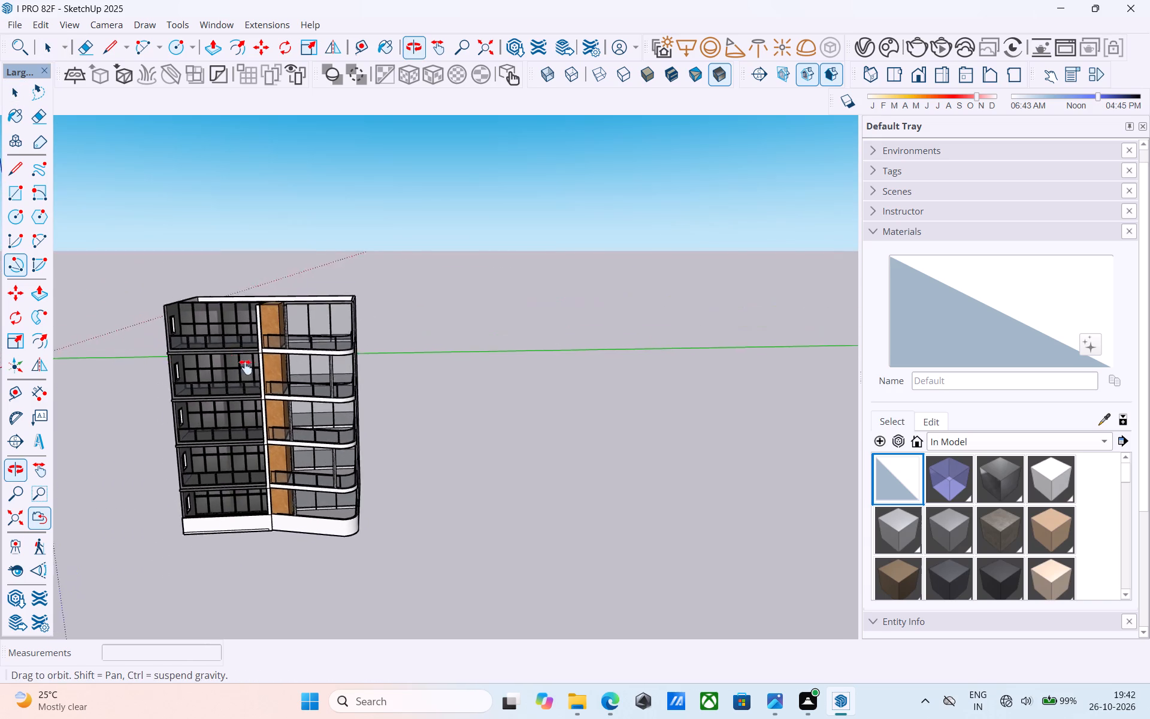
pyautogui.keyDown('shift'); pyautogui.moveTo(246, 367); pyautogui.dragTo(222, 370, button='middle'); pyautogui.keyUp('shift')
pyautogui.scroll(3, 222, 366)
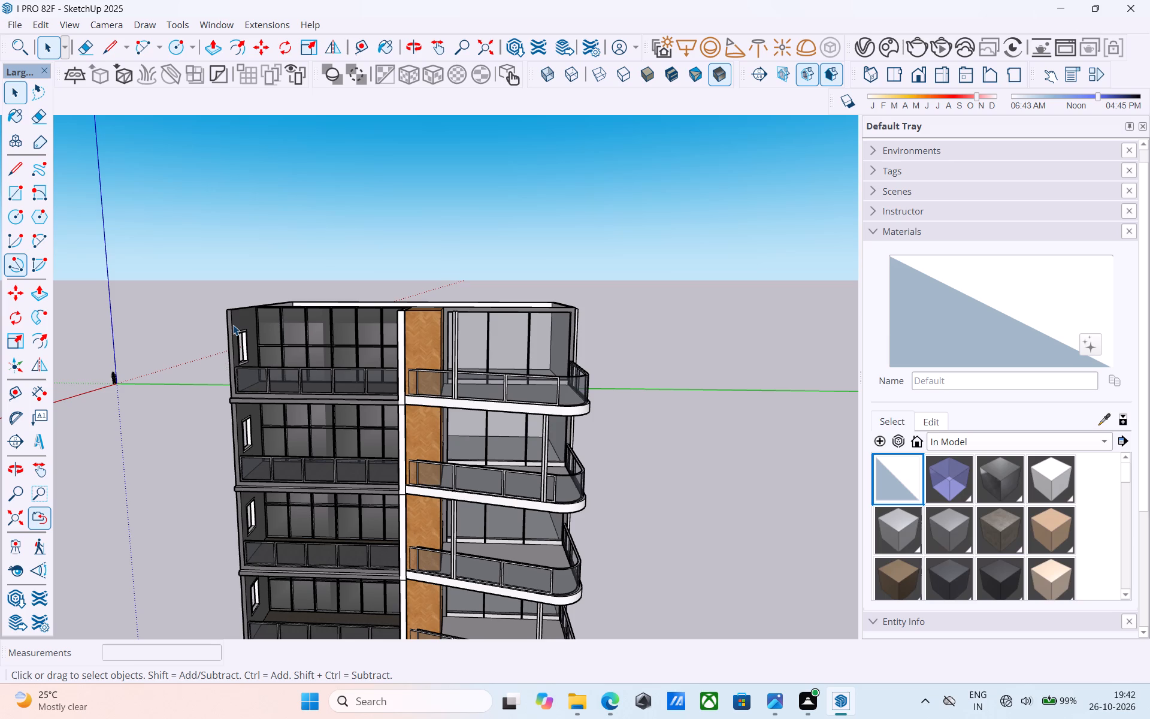
pyautogui.scroll(-7, 233, 323)
pyautogui.moveTo(230, 320); pyautogui.dragTo(159, 184, button='middle')
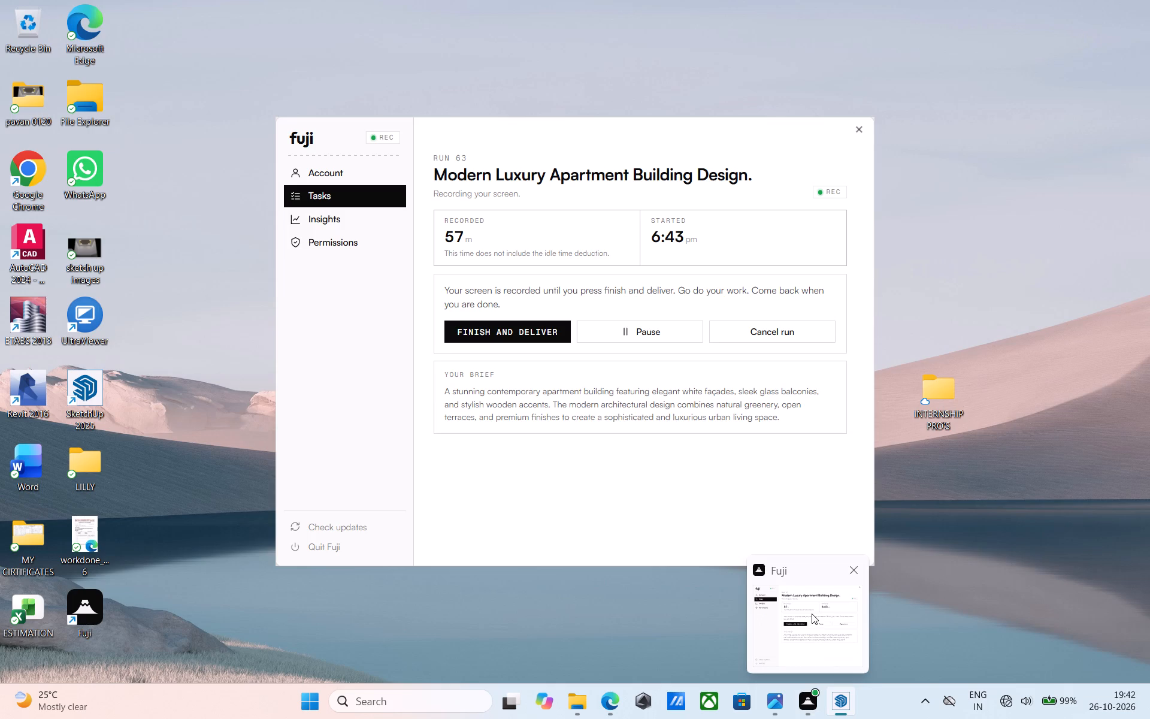
pyautogui.moveTo(576, 577); pyautogui.dragTo(461, 513, button='middle')
pyautogui.moveTo(435, 519); pyautogui.dragTo(583, 427, button='middle')
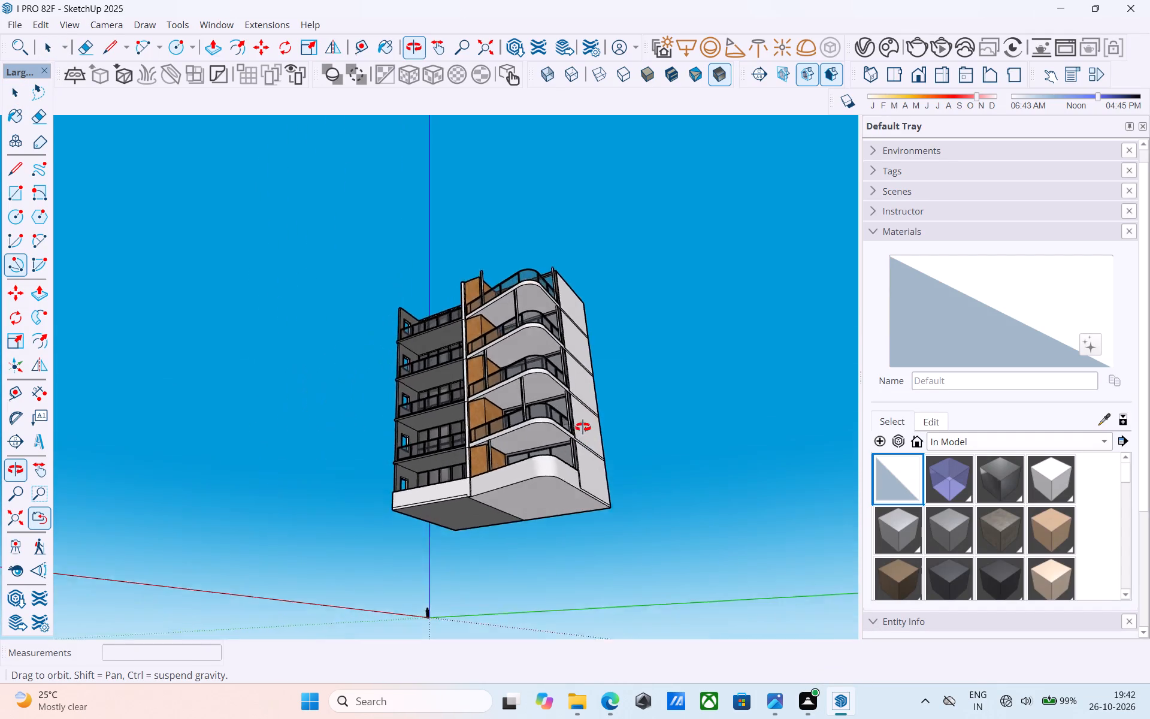
pyautogui.moveTo(583, 427); pyautogui.dragTo(641, 351, button='middle')
pyautogui.keyDown('shift'); pyautogui.moveTo(541, 518); pyautogui.dragTo(665, 623, button='middle'); pyautogui.keyUp('shift')
pyautogui.keyDown('shift'); pyautogui.moveTo(555, 392); pyautogui.dragTo(557, 523, button='middle'); pyautogui.keyUp('shift')
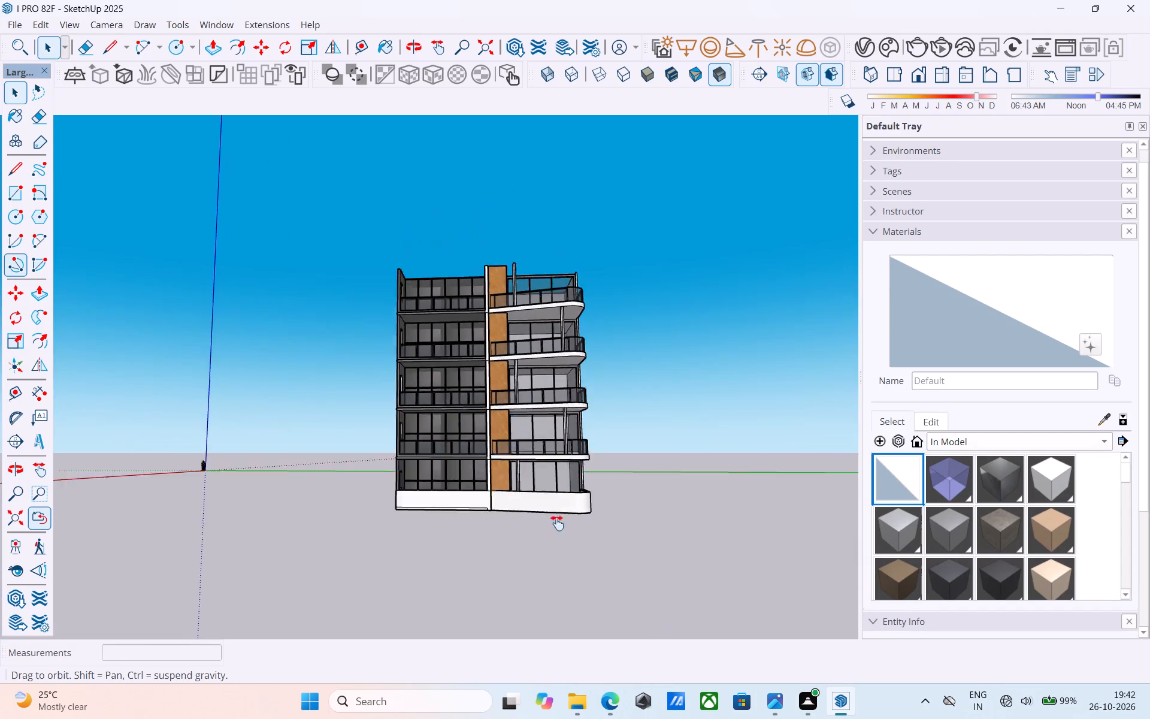
pyautogui.keyDown('shift'); pyautogui.moveTo(557, 523); pyautogui.dragTo(613, 711, button='middle'); pyautogui.keyUp('shift')
pyautogui.keyDown('shift'); pyautogui.moveTo(547, 488); pyautogui.dragTo(546, 620, button='middle'); pyautogui.keyUp('shift')
pyautogui.scroll(8, 517, 499)
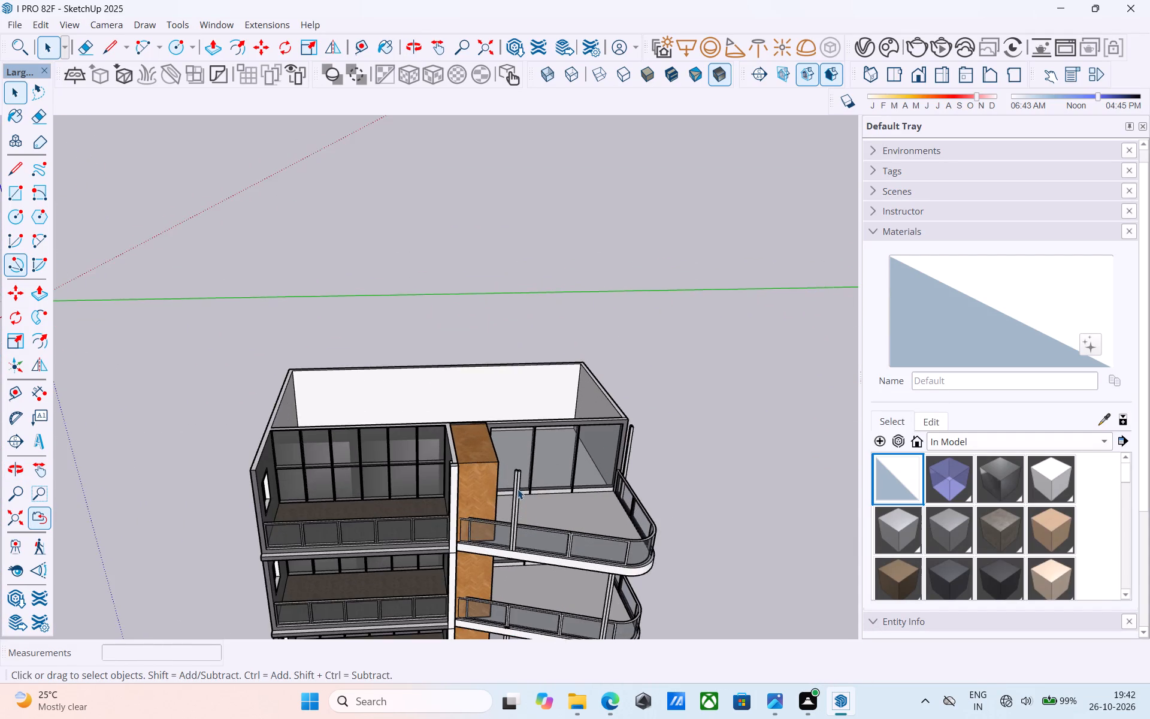
pyautogui.moveTo(517, 489); pyautogui.dragTo(202, 513, button='middle')
pyautogui.moveTo(346, 457); pyautogui.dragTo(353, 474, button='middle')
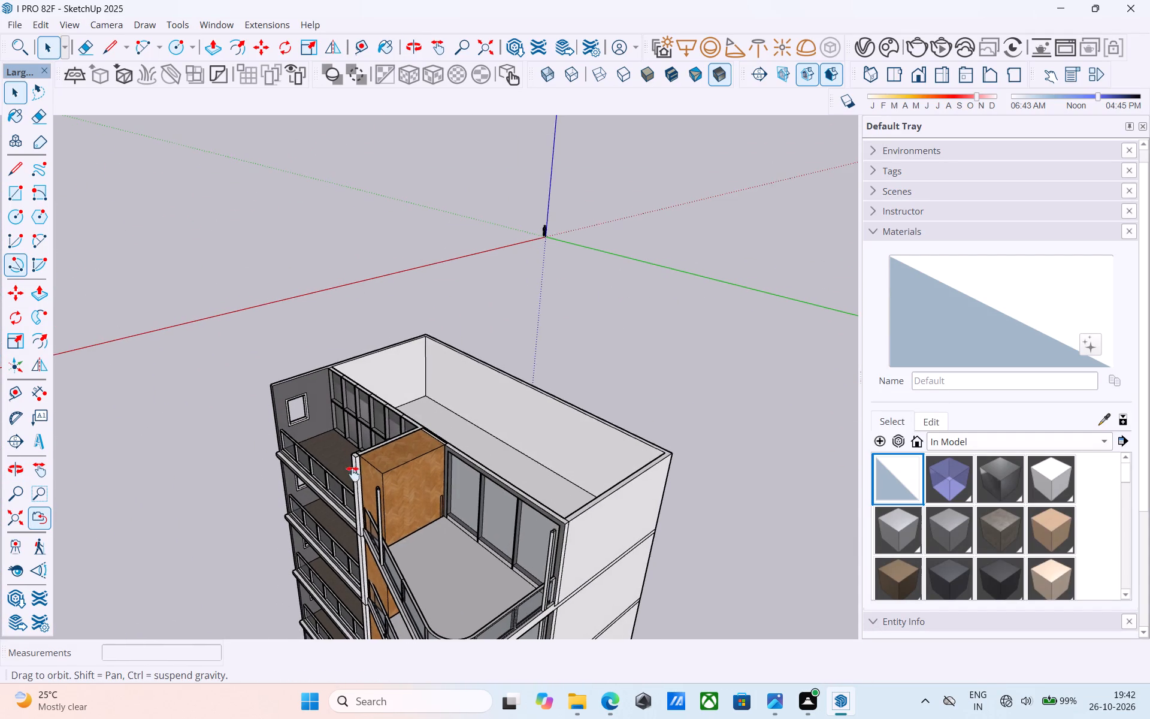
pyautogui.moveTo(353, 474); pyautogui.dragTo(390, 413, button='middle')
pyautogui.scroll(-4, 392, 410)
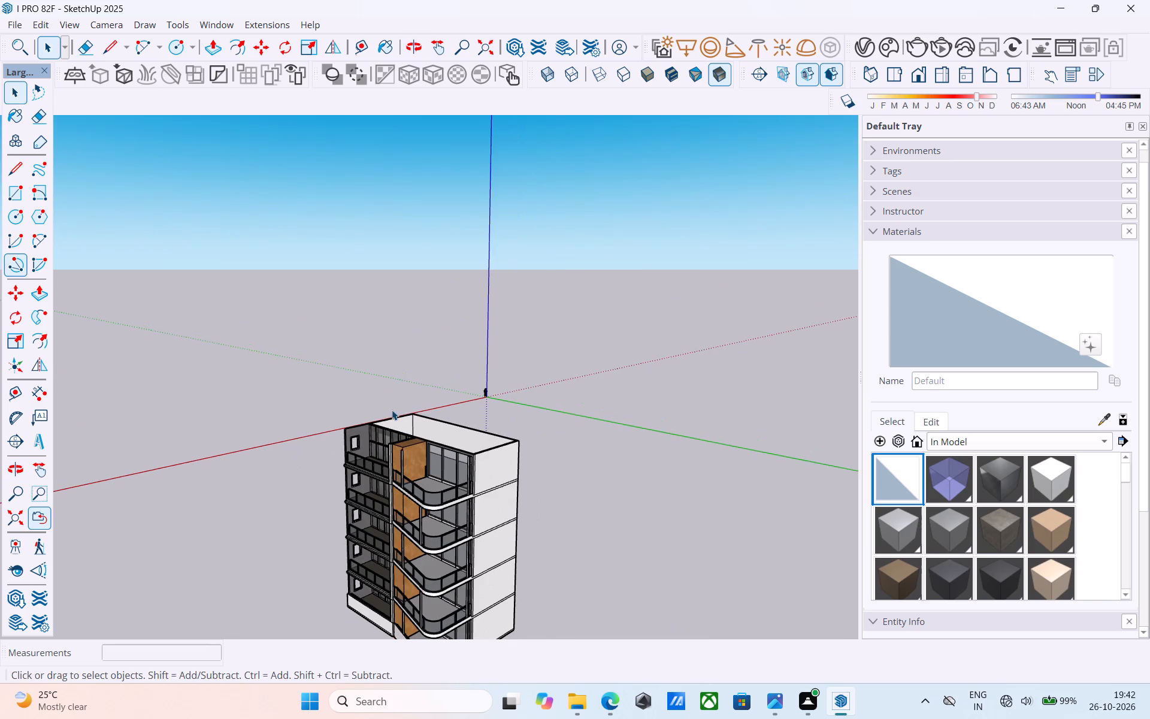
pyautogui.moveTo(392, 412); pyautogui.dragTo(382, 423, button='middle')
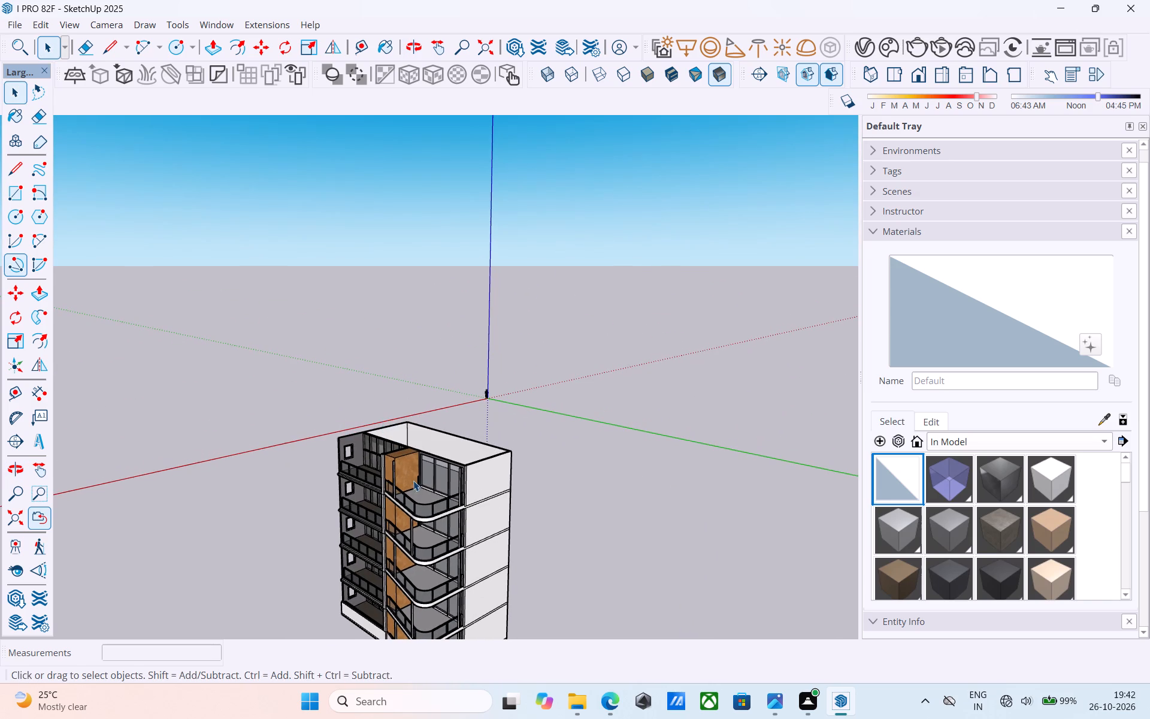
# Delete the wood-clad block standing on the top-floor rounded balcony.
pyautogui.scroll(11, 414, 485)
pyautogui.click(397, 452)
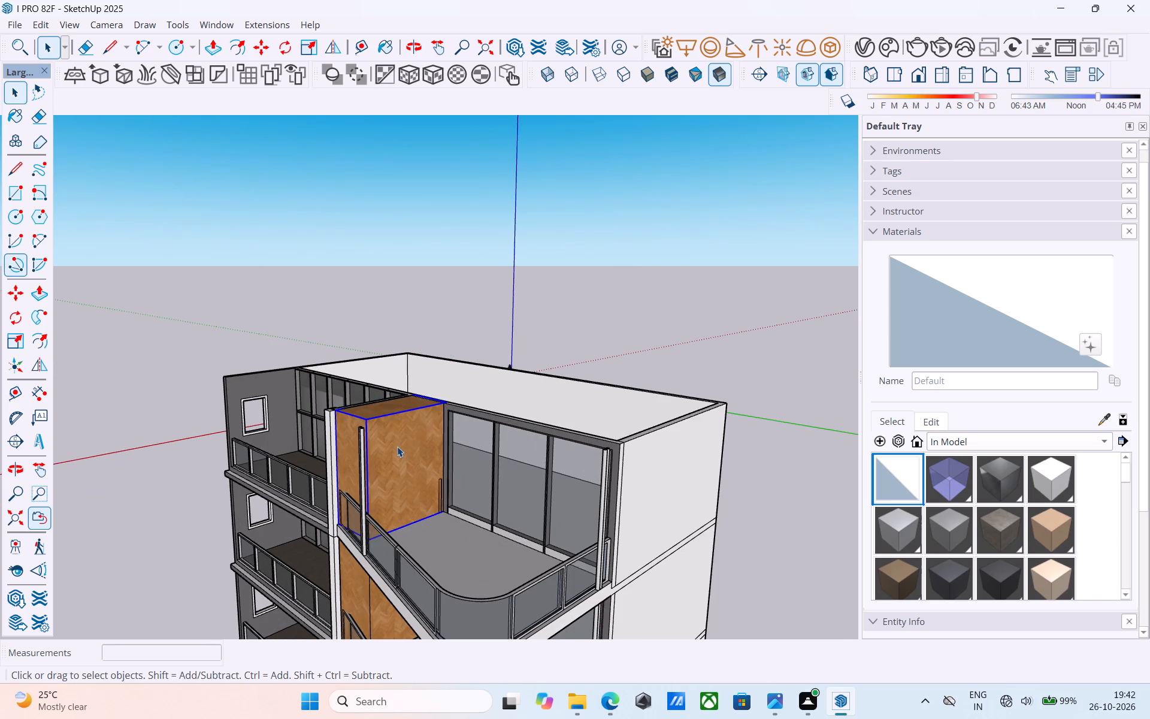
pyautogui.press('Delete')
# Draw a rectangle about 7' 9" by 6' 6" closing the open side of the top-floor partition wall beside the rounded balcony.
pyautogui.moveTo(397, 446); pyautogui.dragTo(712, 466, button='middle')
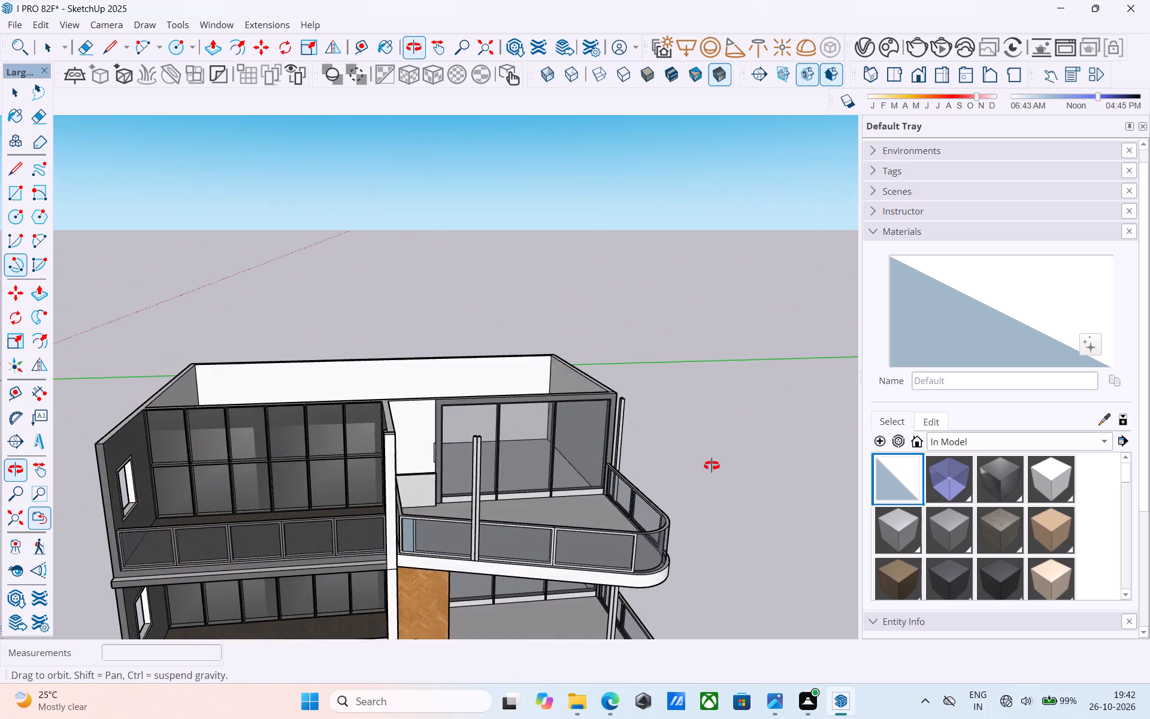
pyautogui.moveTo(712, 466); pyautogui.dragTo(441, 641, button='middle')
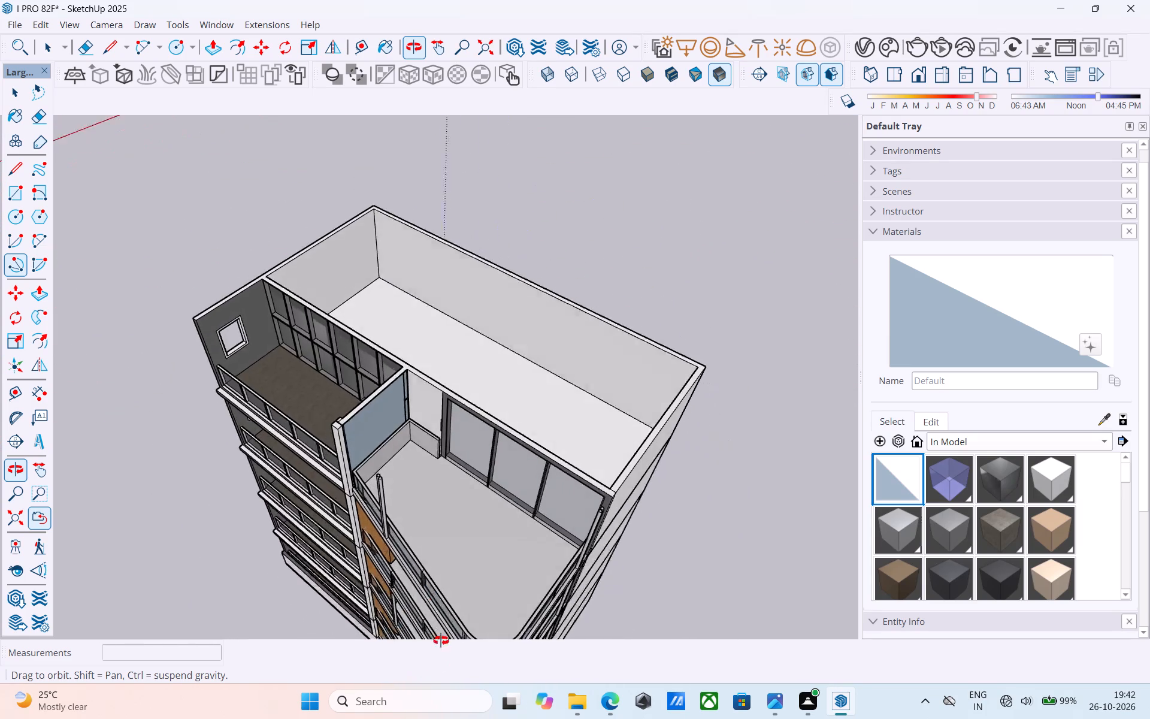
pyautogui.moveTo(441, 641); pyautogui.dragTo(261, 455, button='middle')
pyautogui.scroll(8, 343, 399)
pyautogui.moveTo(343, 424); pyautogui.dragTo(210, 458, button='middle')
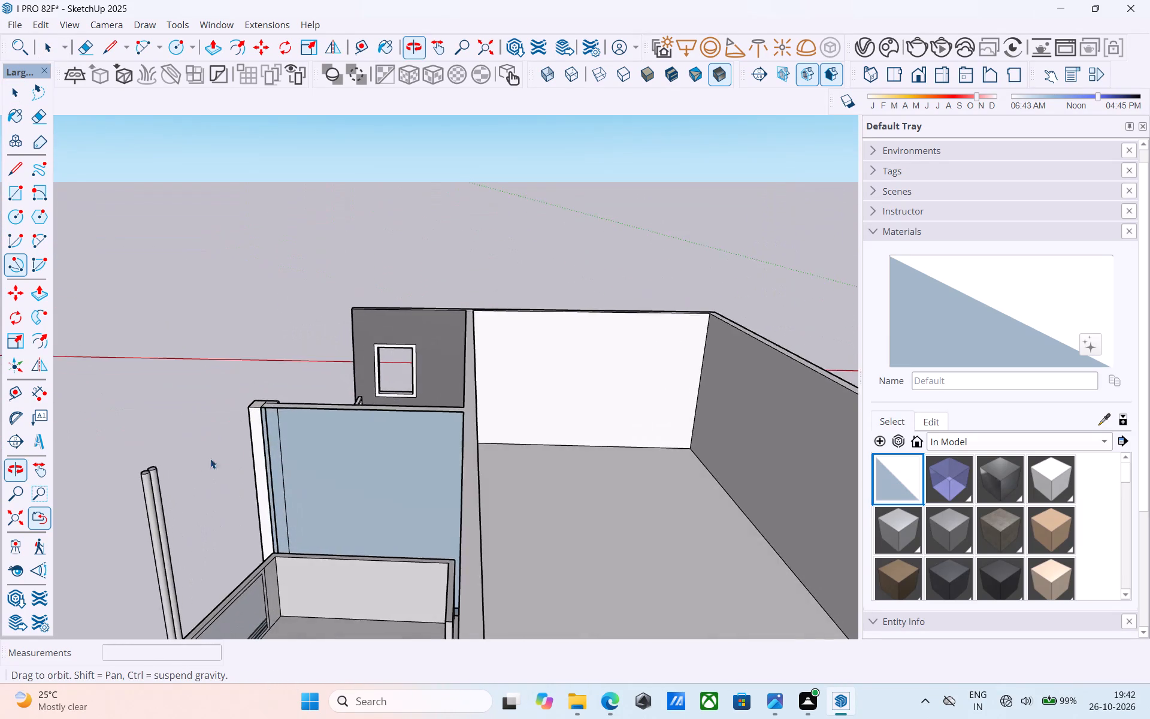
pyautogui.moveTo(210, 458); pyautogui.dragTo(209, 459, button='middle')
pyautogui.scroll(3, 247, 431)
pyautogui.scroll(-3, 282, 410)
pyautogui.press('r')
pyautogui.click(299, 390)
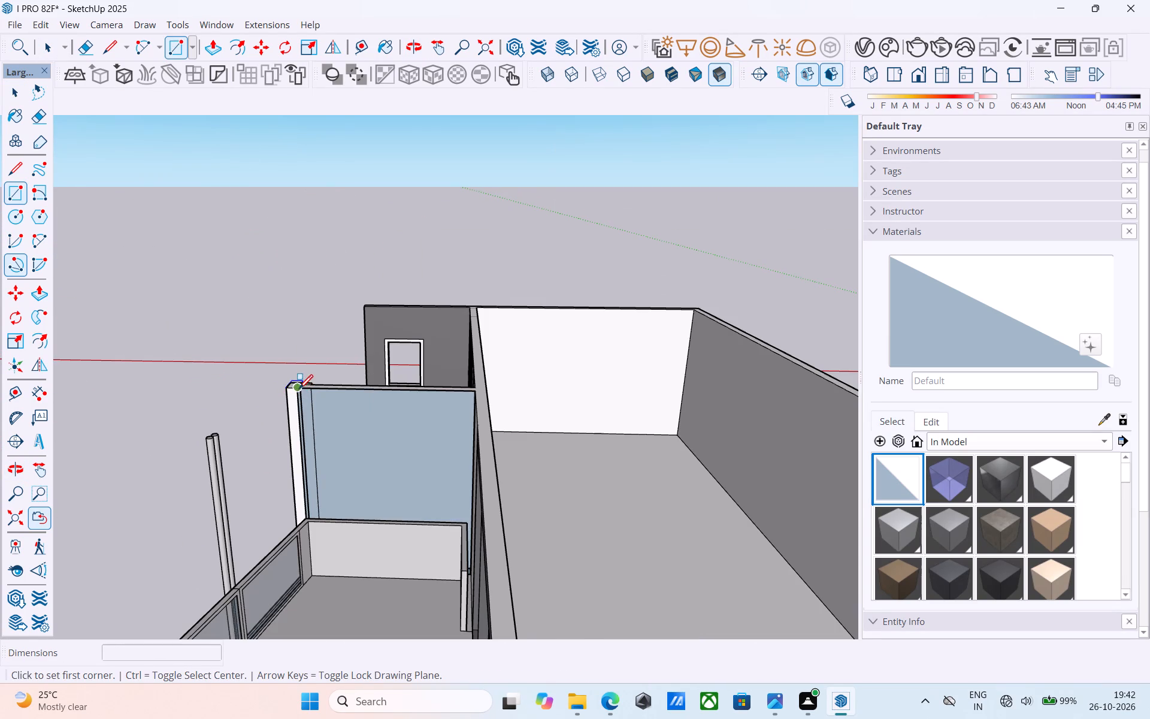
pyautogui.moveTo(353, 463); pyautogui.dragTo(494, 533, button='middle')
pyautogui.scroll(9, 495, 519)
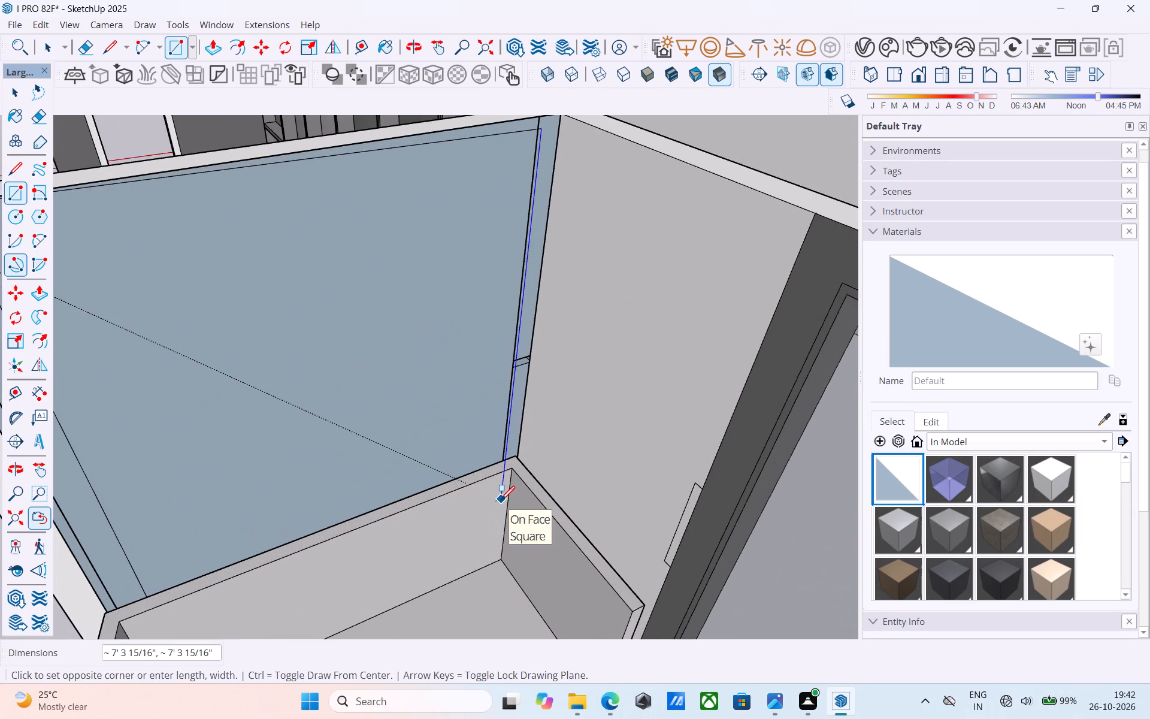
pyautogui.keyDown('shift'); pyautogui.moveTo(501, 502); pyautogui.dragTo(532, 551, button='middle'); pyautogui.keyUp('shift')
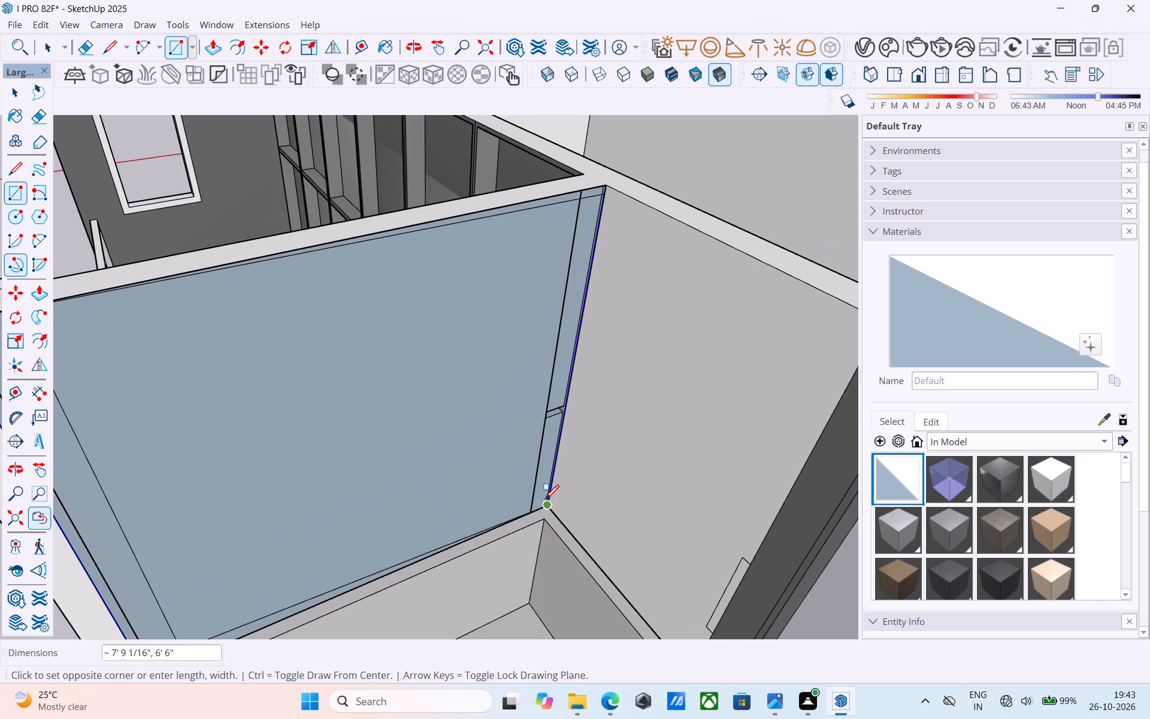
pyautogui.scroll(-5, 543, 498)
pyautogui.moveTo(543, 497); pyautogui.dragTo(534, 499, button='middle')
pyautogui.scroll(1, 301, 506)
pyautogui.moveTo(296, 507); pyautogui.dragTo(168, 559, button='middle')
pyautogui.scroll(3, 190, 463)
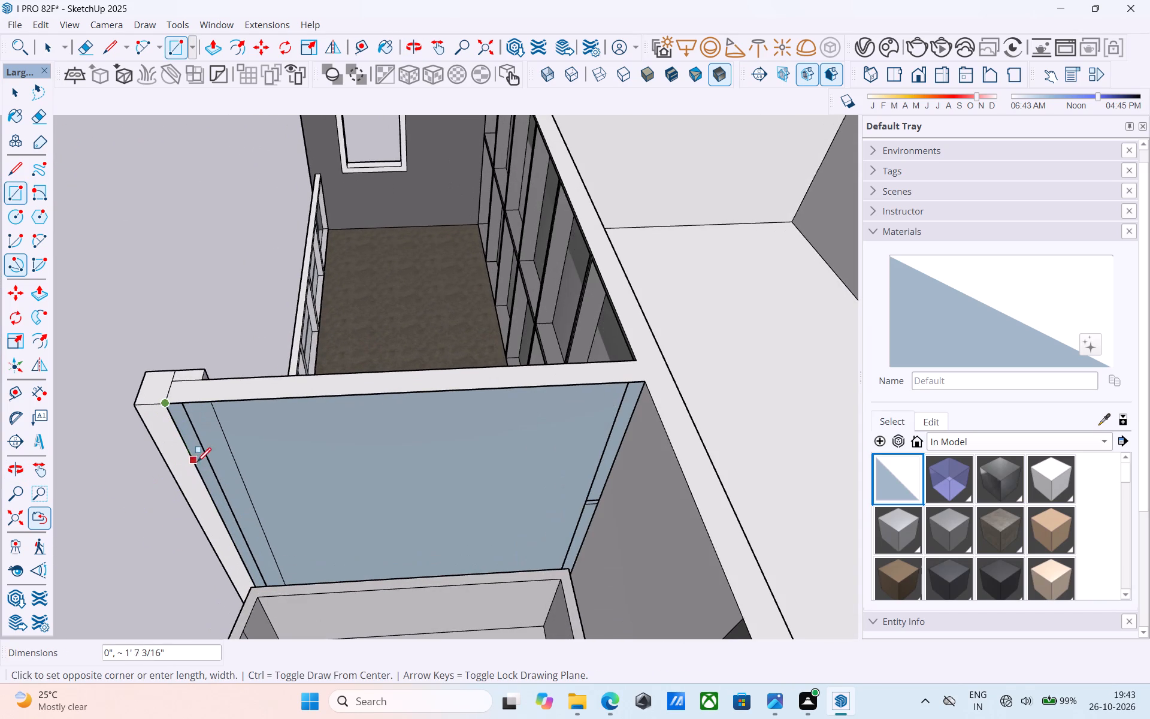
pyautogui.moveTo(211, 486); pyautogui.dragTo(408, 536, button='middle')
pyautogui.scroll(6, 631, 476)
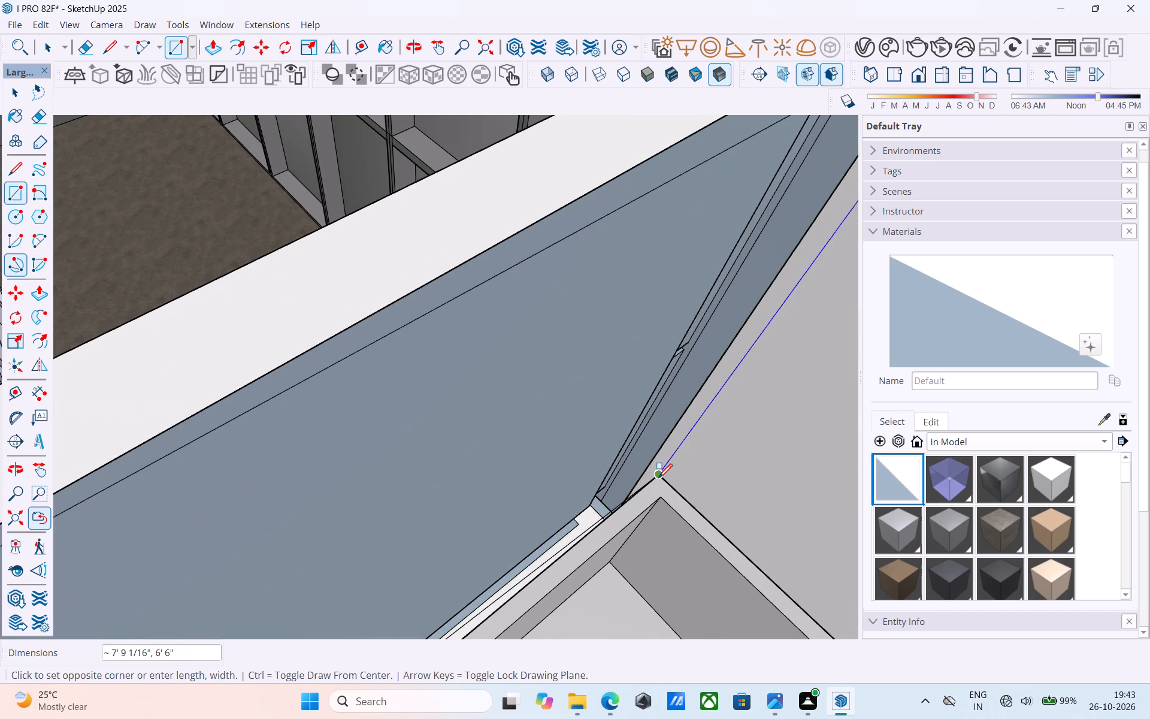
pyautogui.click(653, 464)
pyautogui.scroll(-2, 653, 461)
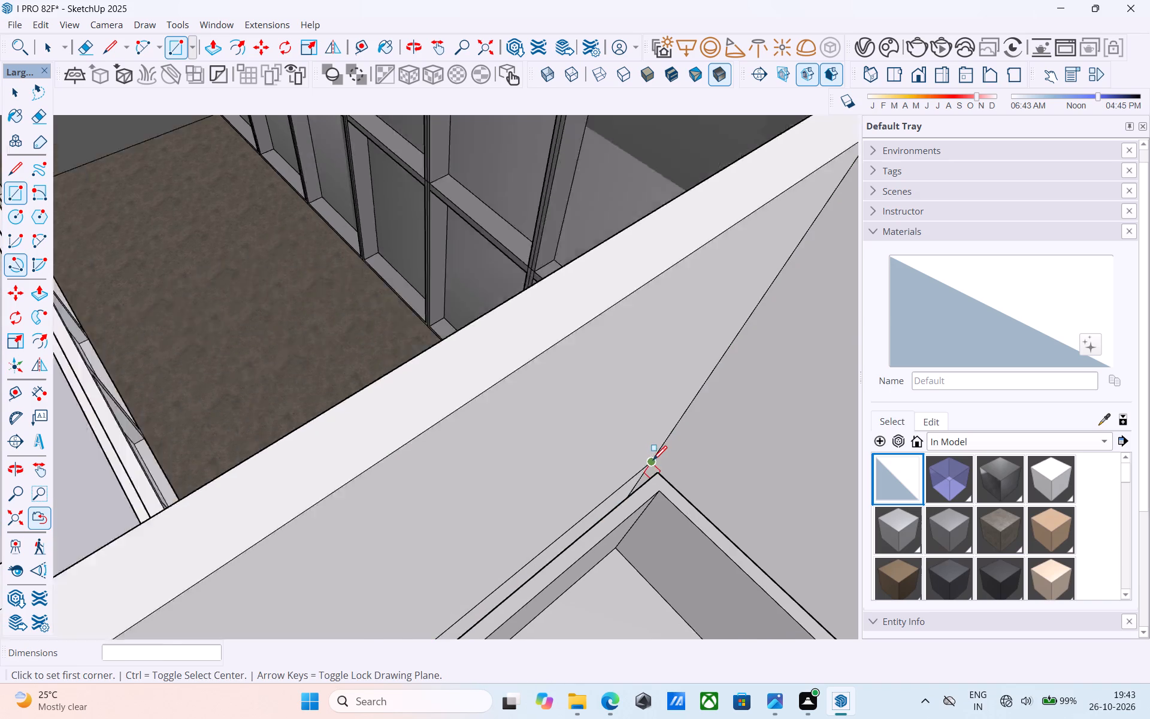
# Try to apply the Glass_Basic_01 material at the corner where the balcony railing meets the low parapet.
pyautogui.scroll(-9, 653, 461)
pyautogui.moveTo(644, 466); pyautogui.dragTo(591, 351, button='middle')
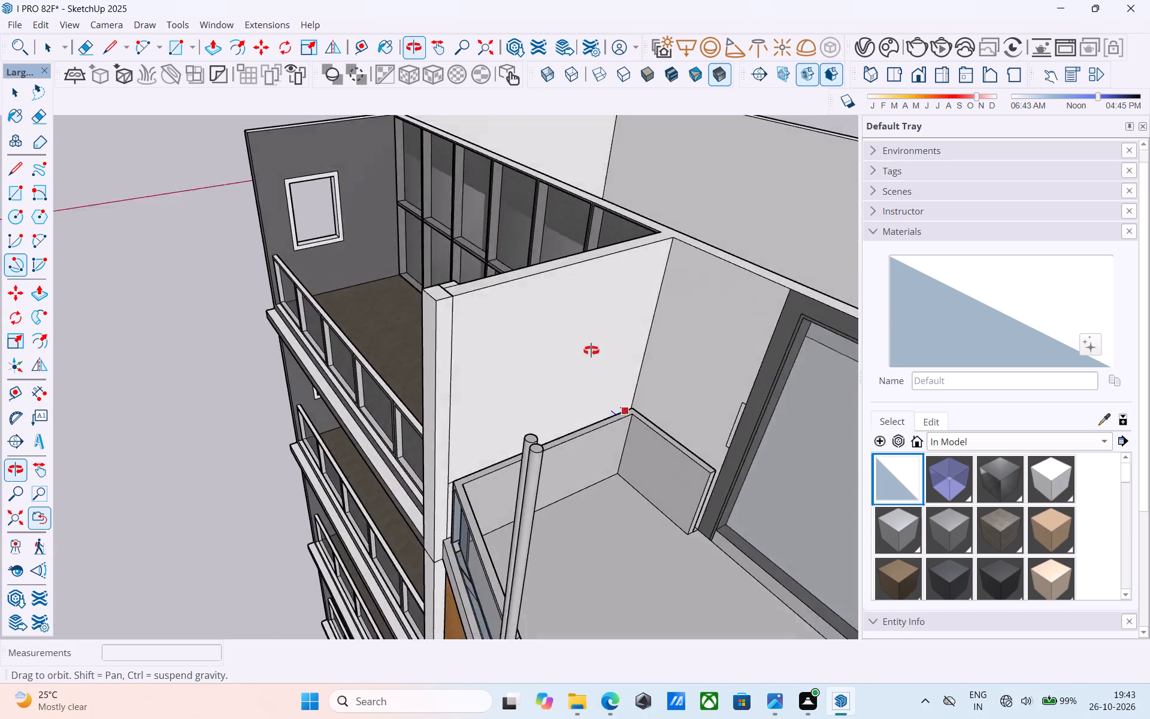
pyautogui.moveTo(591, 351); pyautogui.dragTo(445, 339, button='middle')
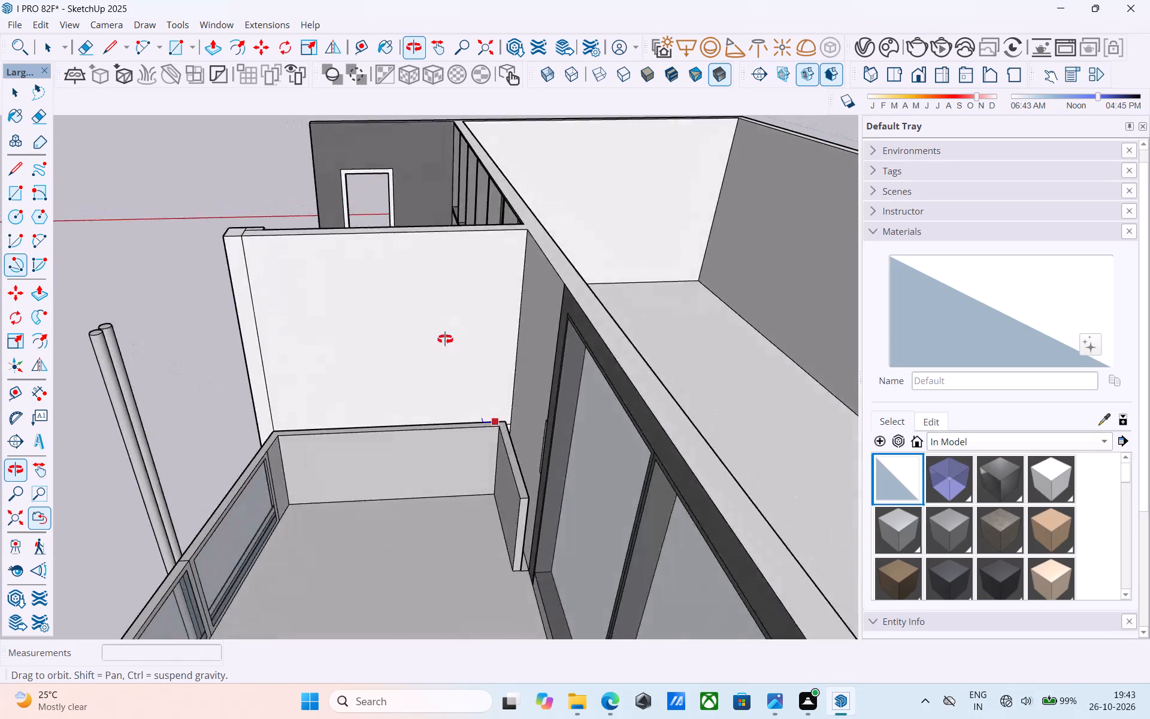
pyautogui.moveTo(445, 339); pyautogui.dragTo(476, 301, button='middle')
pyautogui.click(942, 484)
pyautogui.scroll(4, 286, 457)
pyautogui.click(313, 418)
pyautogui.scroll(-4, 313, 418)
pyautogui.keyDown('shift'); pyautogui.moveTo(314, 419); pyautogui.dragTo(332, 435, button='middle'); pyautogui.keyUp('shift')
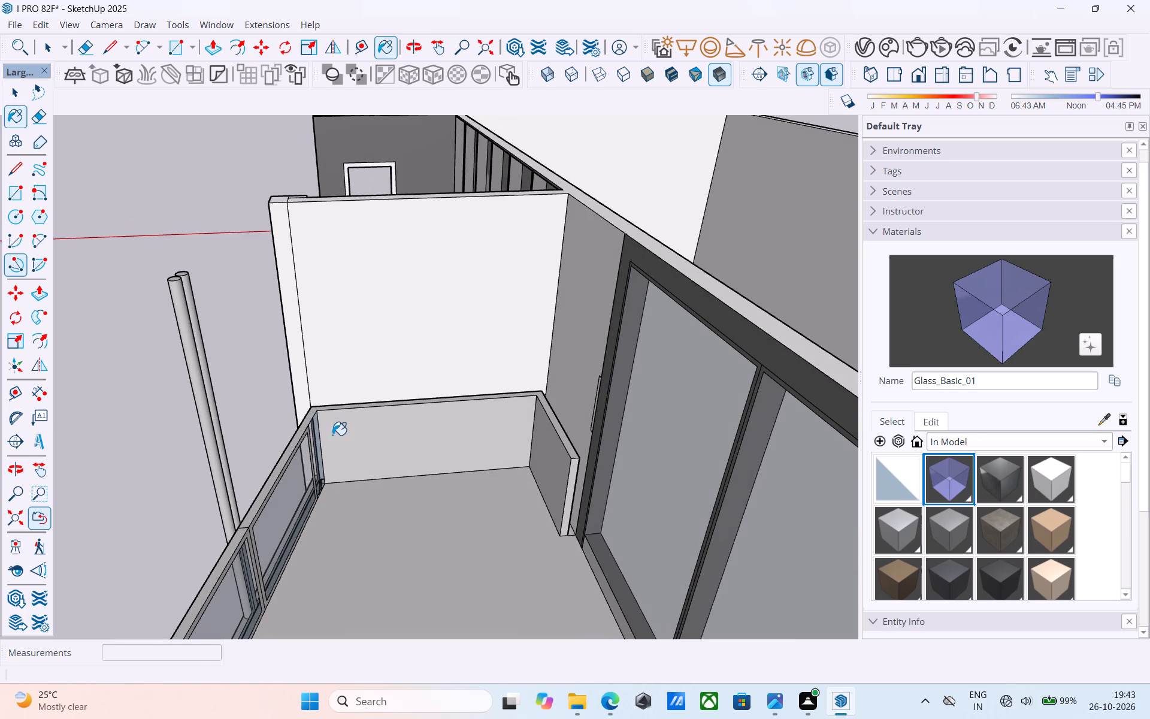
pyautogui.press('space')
# Draw a short line across the low parapet's top at the railing corner to separate it from the railing.
pyautogui.write('L')
pyautogui.scroll(9, 315, 412)
pyautogui.click(318, 416)
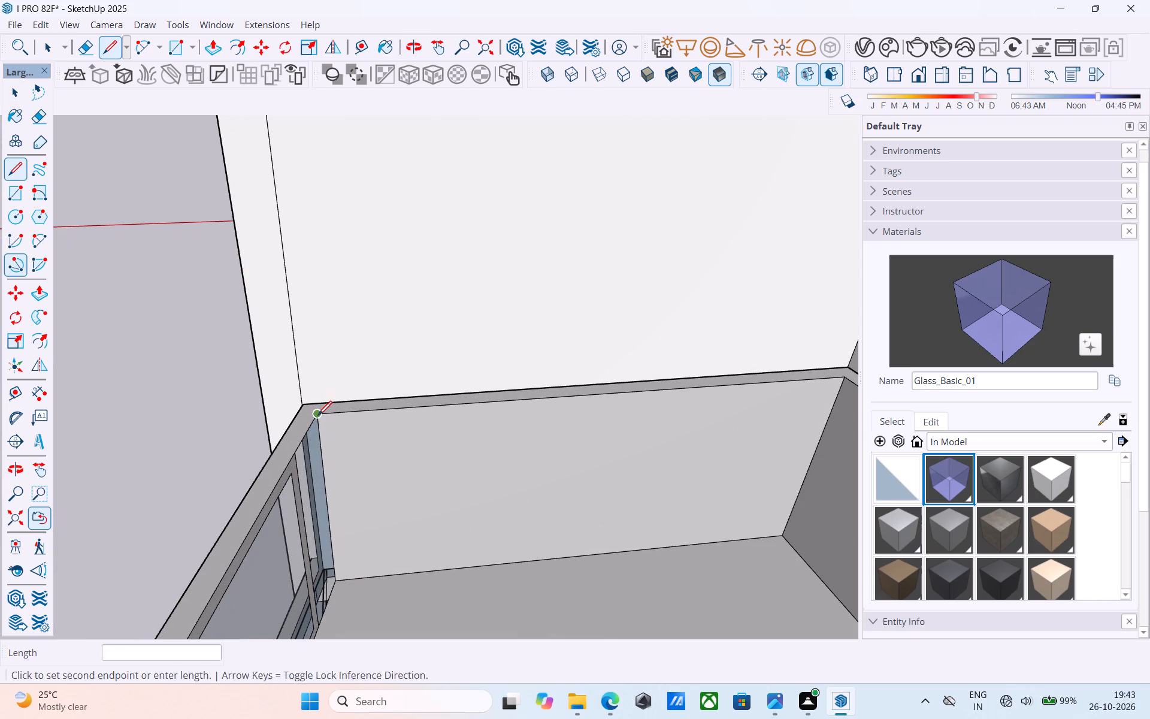
pyautogui.click(325, 404)
pyautogui.press('space')
# Push the low parapet's top face down 3' to the top-floor balcony floor.
pyautogui.click(386, 398)
pyautogui.click(388, 407)
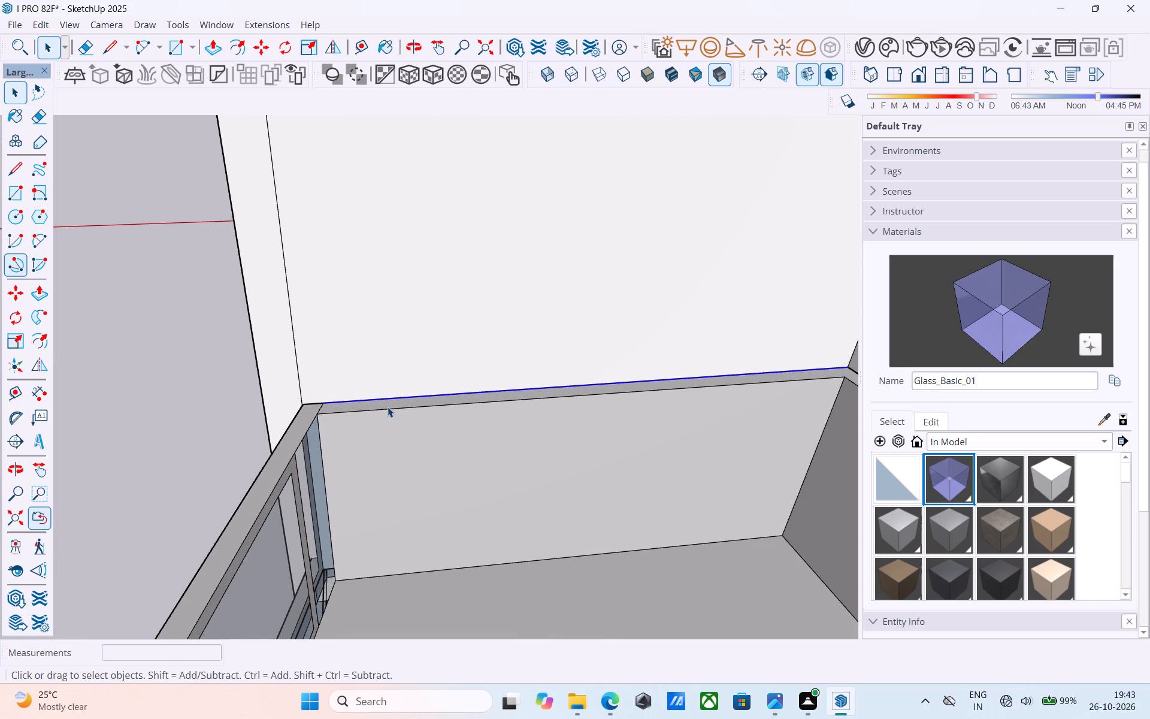
pyautogui.scroll(-2, 388, 407)
pyautogui.scroll(1, 388, 407)
pyautogui.scroll(-3, 388, 407)
pyautogui.press('p')
pyautogui.click(388, 407)
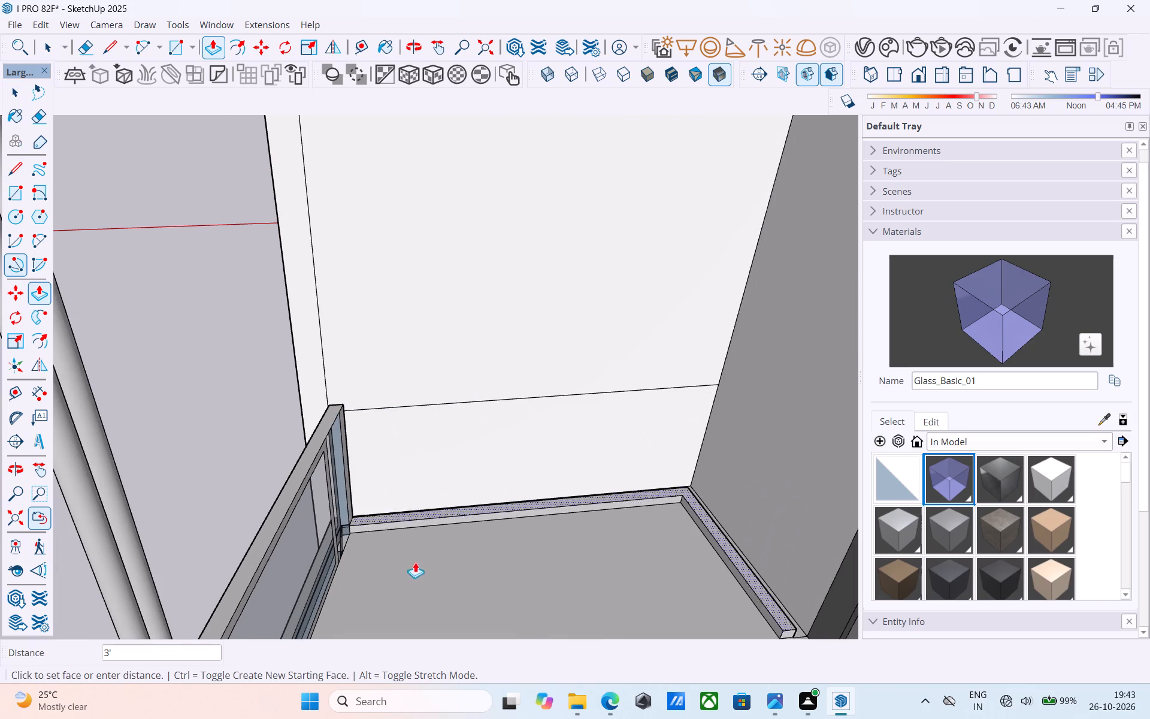
pyautogui.click(417, 576)
# Erase the leftover low parapet edges from the top-floor balcony floor.
pyautogui.press('space')
pyautogui.press('e')
pyautogui.moveTo(428, 532); pyautogui.dragTo(423, 519)
pyautogui.moveTo(718, 534); pyautogui.dragTo(707, 541)
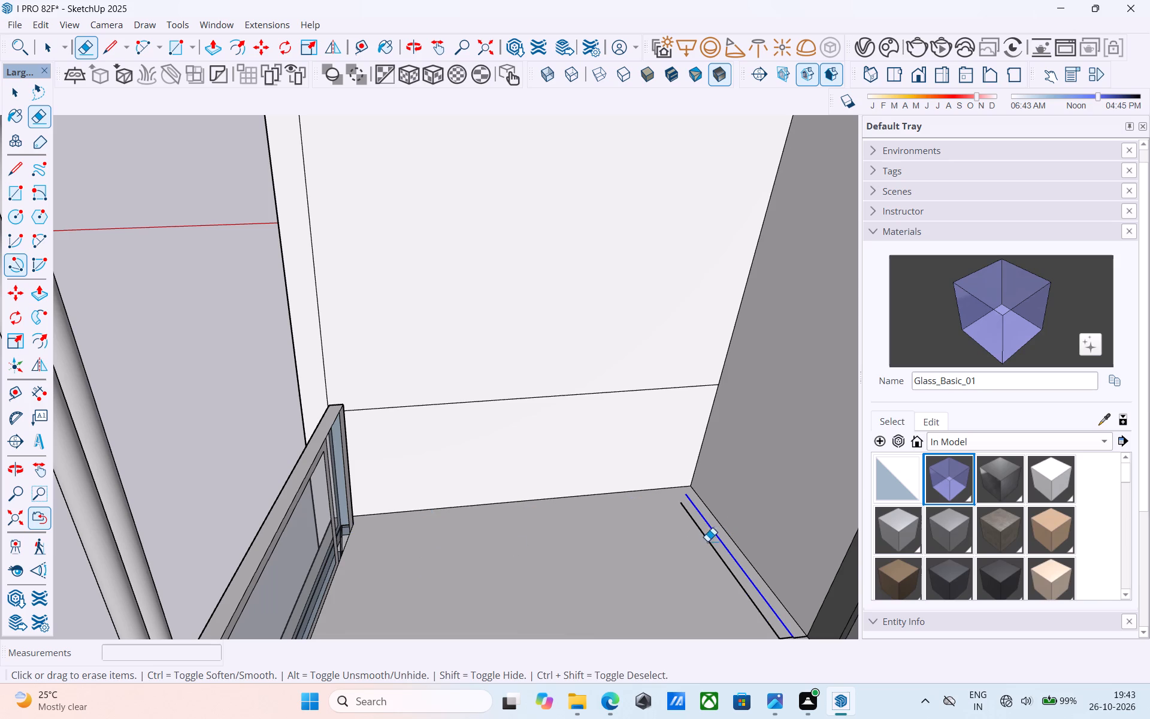
pyautogui.moveTo(707, 541); pyautogui.dragTo(704, 543)
pyautogui.scroll(-10, 152, 516)
pyautogui.press('space')
# Erase the small leftover rectangular outline on the wall beside the top-floor glazed door frame.
pyautogui.moveTo(254, 512); pyautogui.dragTo(501, 367, button='middle')
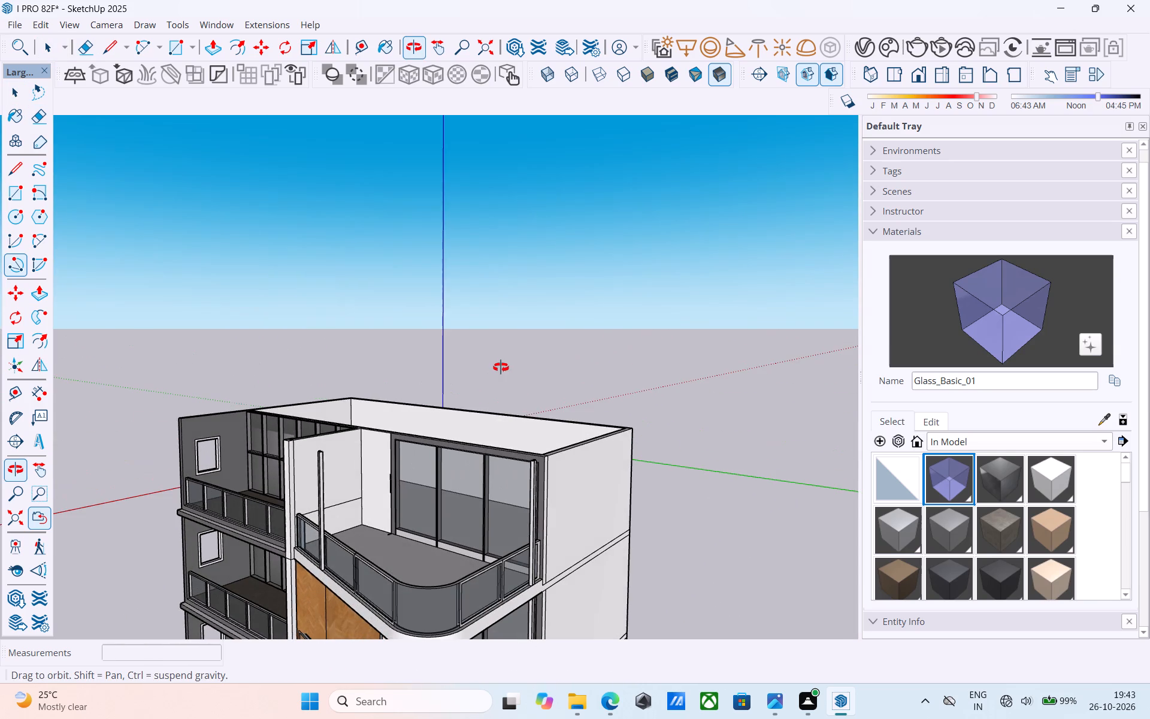
pyautogui.moveTo(501, 367); pyautogui.dragTo(500, 367, button='middle')
pyautogui.scroll(5, 385, 488)
pyautogui.moveTo(385, 487); pyautogui.dragTo(386, 500, button='middle')
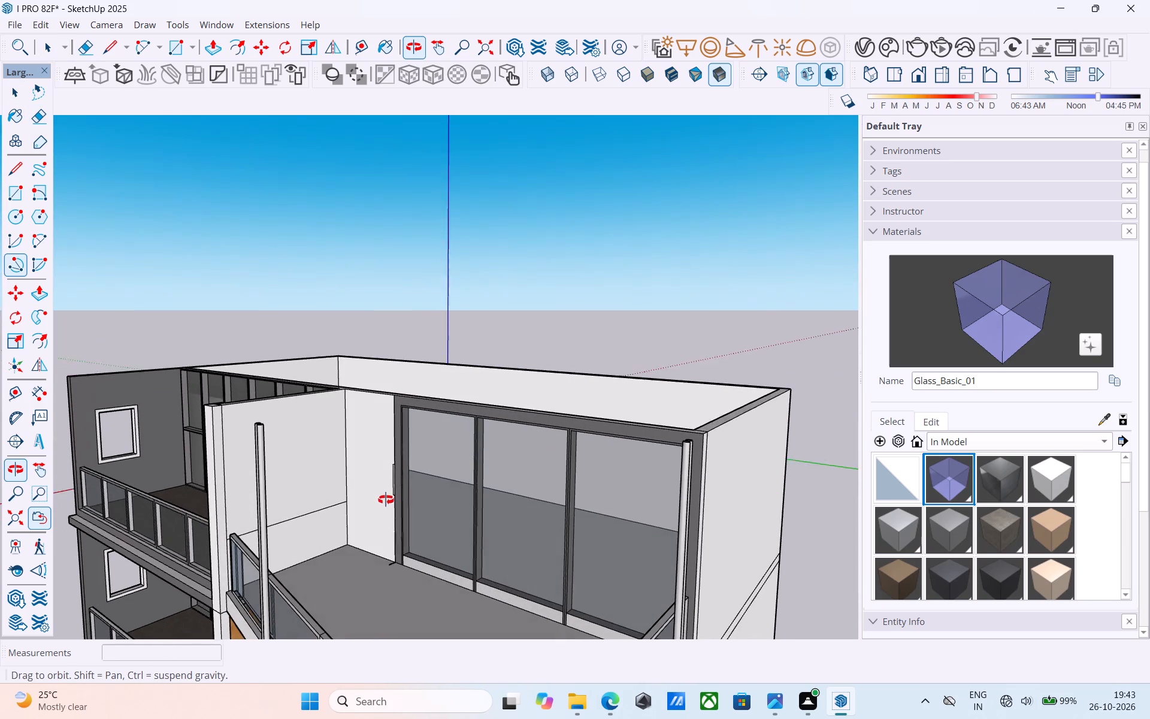
pyautogui.moveTo(386, 500); pyautogui.dragTo(737, 607, button='middle')
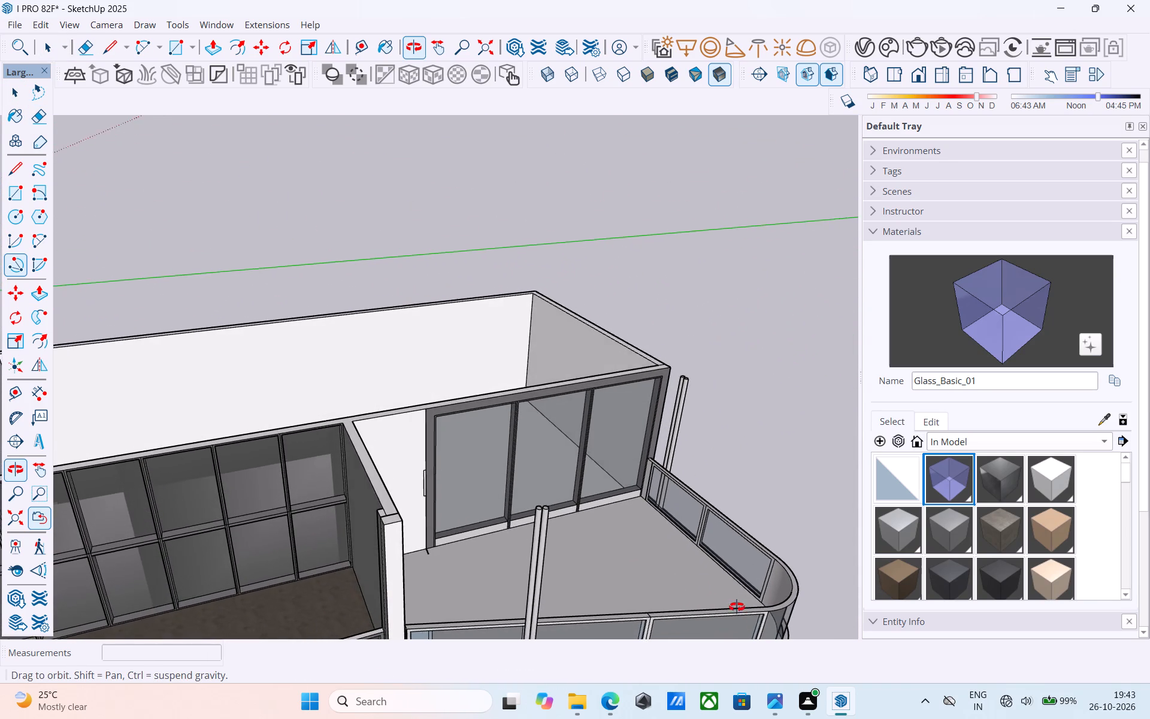
pyautogui.moveTo(737, 607); pyautogui.dragTo(735, 602, button='middle')
pyautogui.scroll(16, 437, 500)
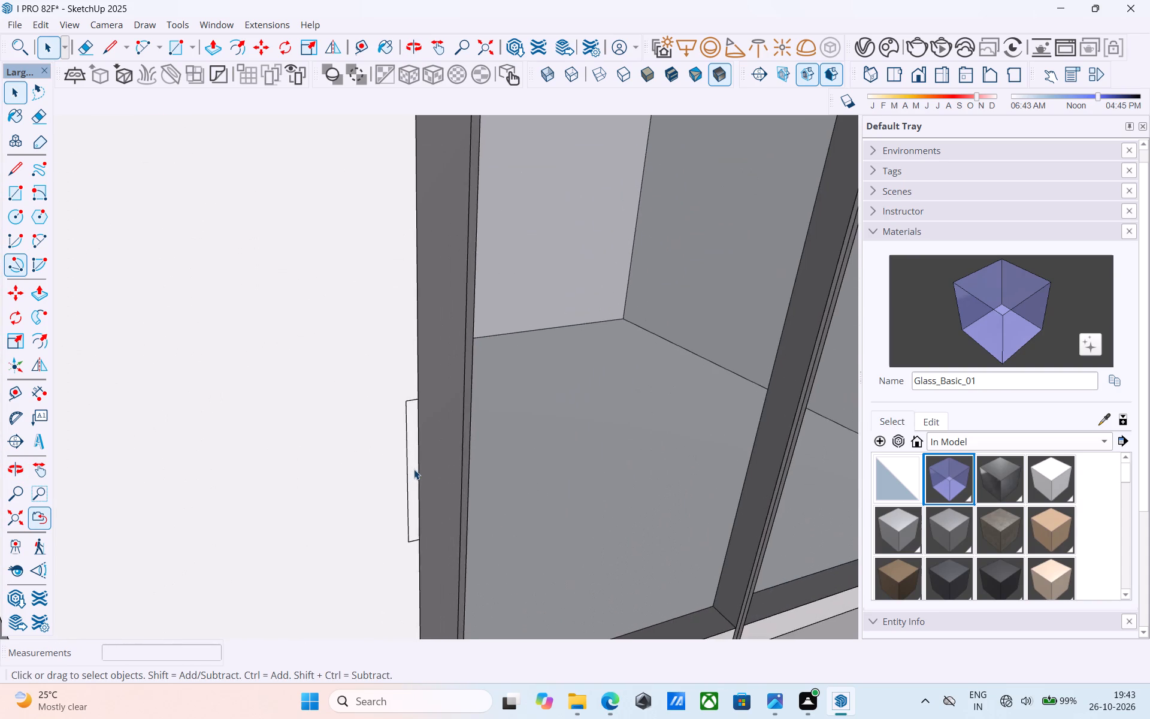
pyautogui.scroll(3, 414, 469)
pyautogui.press('e')
pyautogui.moveTo(413, 469); pyautogui.dragTo(398, 464)
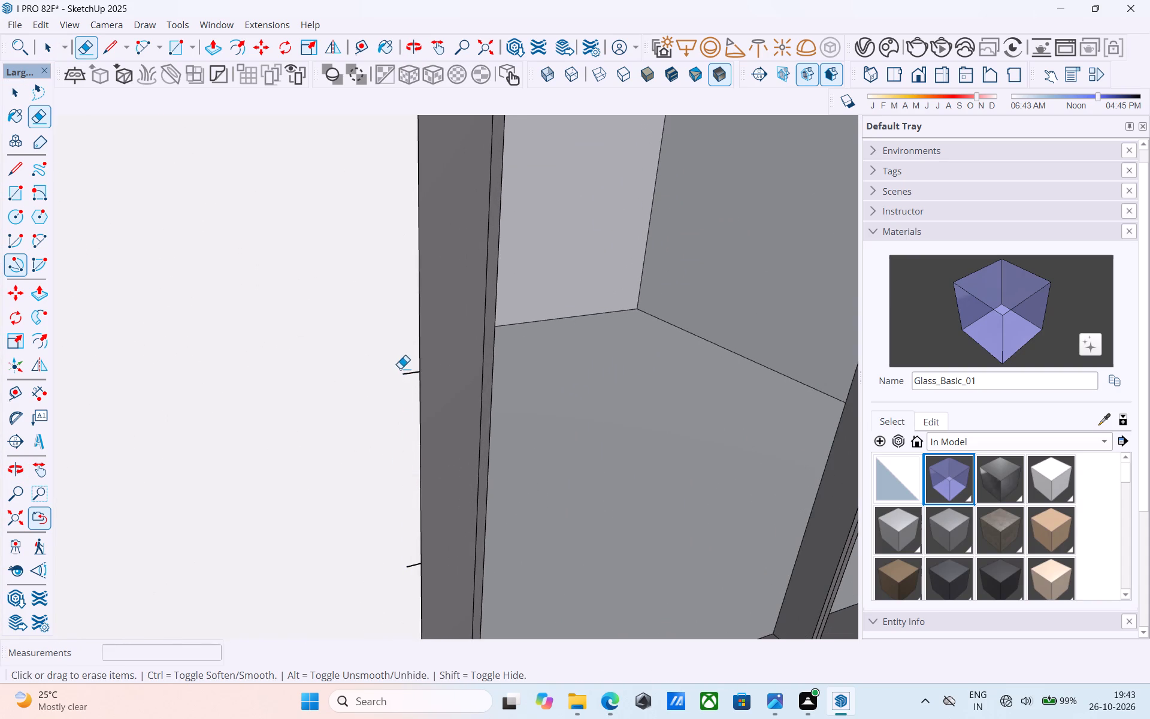
pyautogui.moveTo(404, 373); pyautogui.dragTo(406, 386)
pyautogui.moveTo(411, 566); pyautogui.dragTo(411, 578)
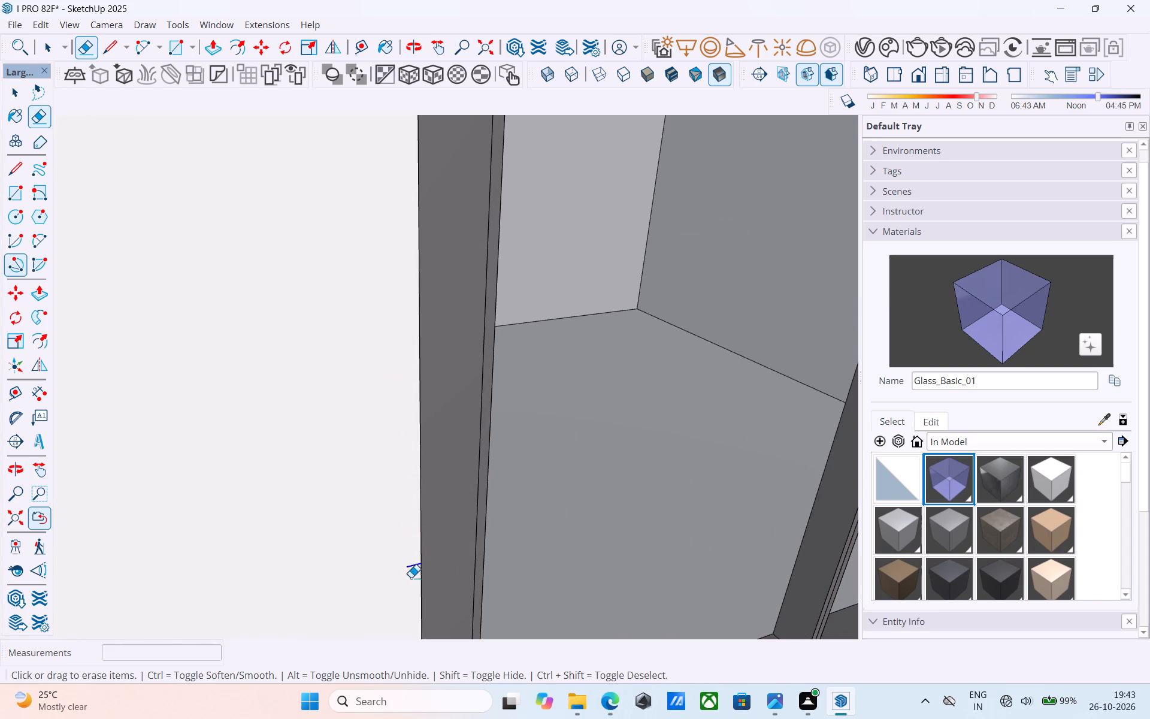
pyautogui.moveTo(411, 578); pyautogui.dragTo(411, 593)
pyautogui.press('space')
pyautogui.scroll(-14, 407, 609)
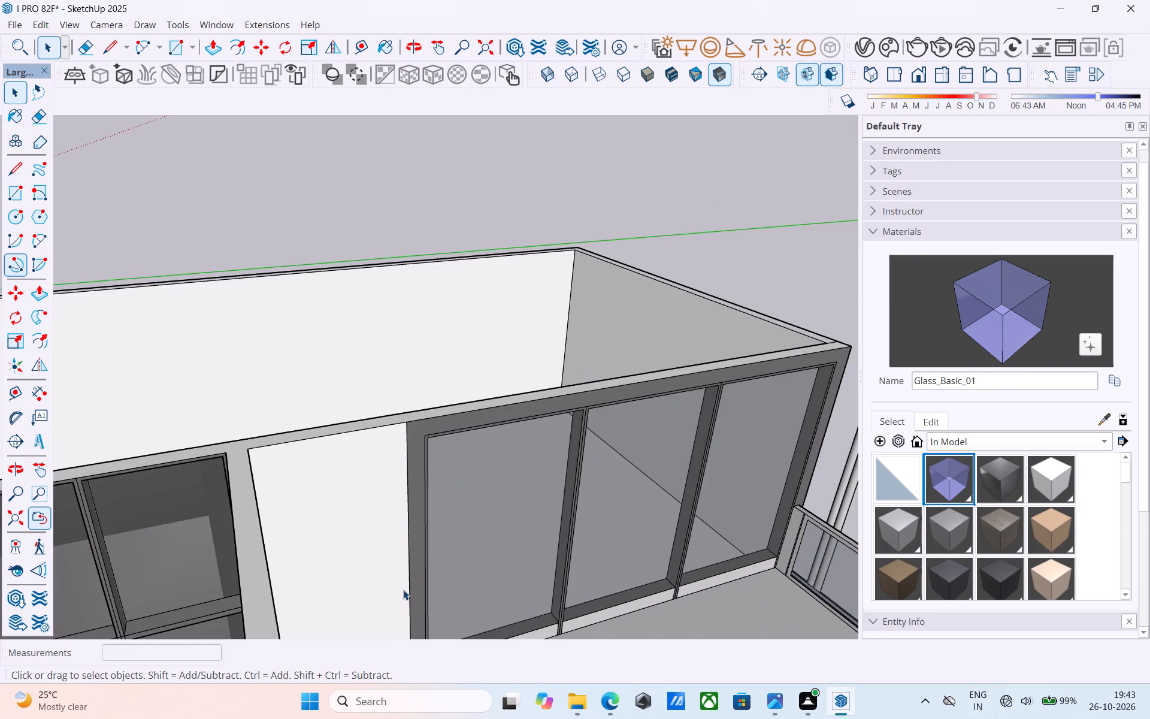
# Examine the whole facade and the alternating balcony posts from the front, from below and from the side.
pyautogui.scroll(-6, 402, 584)
pyautogui.scroll(-8, 310, 411)
pyautogui.moveTo(308, 404); pyautogui.dragTo(8, 288, button='middle')
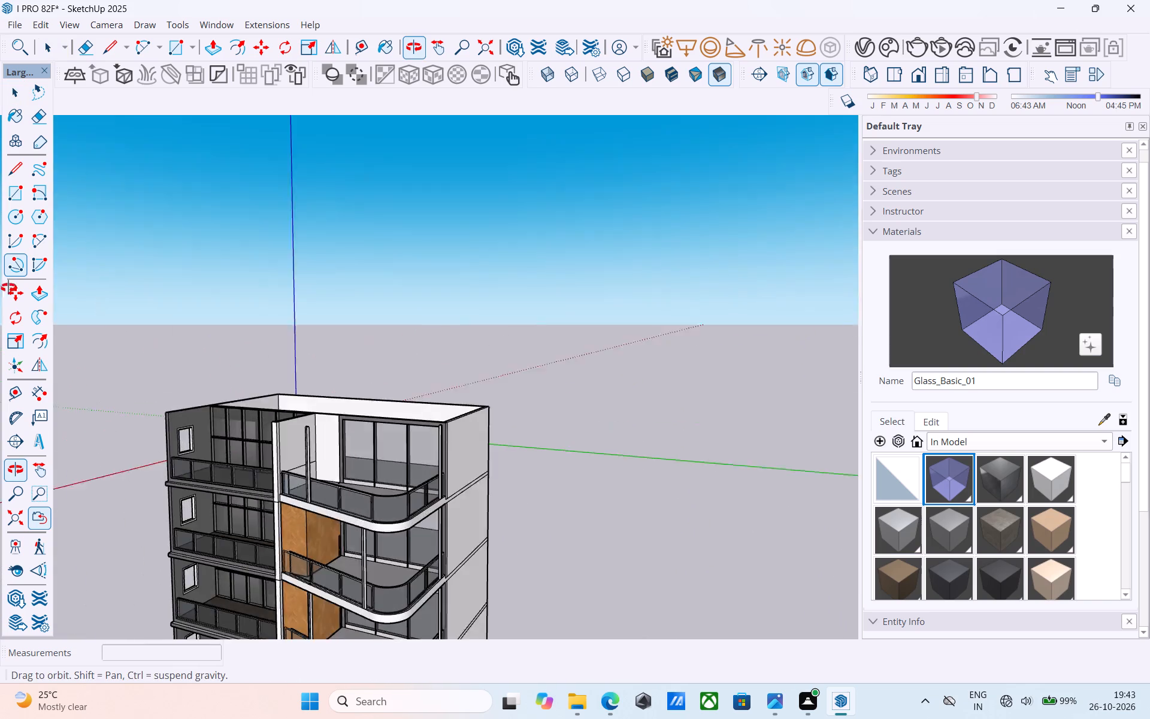
pyautogui.moveTo(8, 288); pyautogui.dragTo(0, 287, button='middle')
pyautogui.moveTo(312, 412); pyautogui.dragTo(370, 273, button='middle')
pyautogui.scroll(-4, 370, 274)
pyautogui.moveTo(320, 337); pyautogui.dragTo(414, 388, button='middle')
pyautogui.scroll(-1, 325, 344)
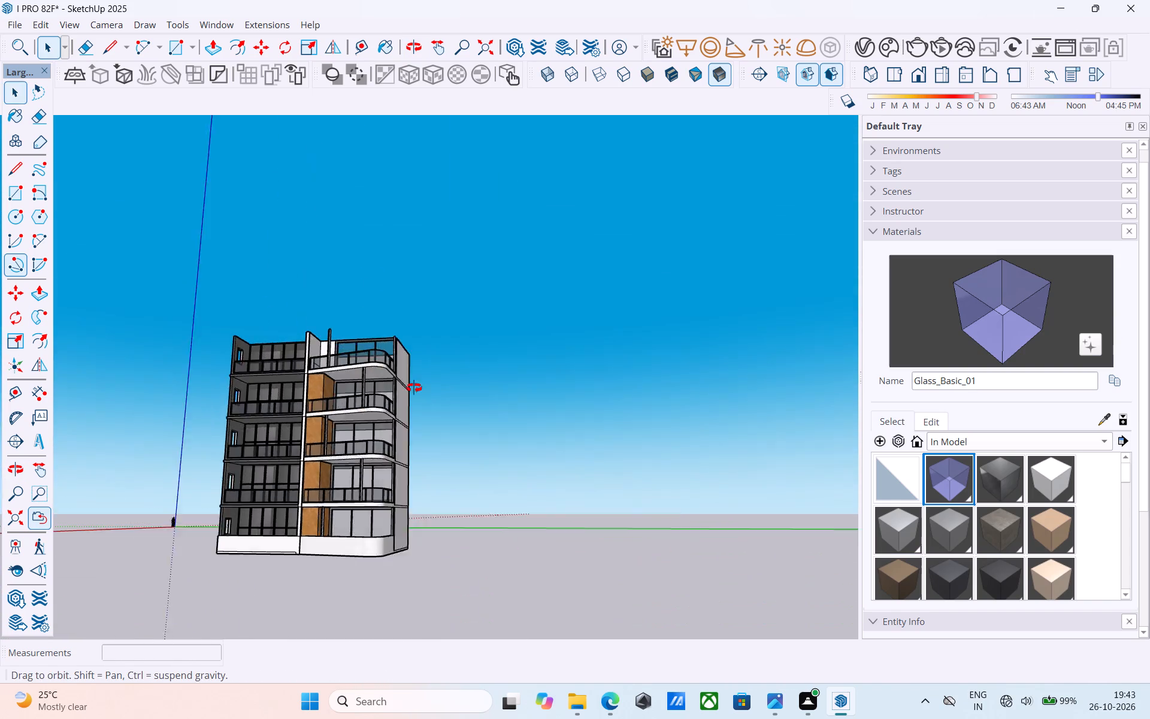
pyautogui.moveTo(414, 388); pyautogui.dragTo(494, 414, button='middle')
pyautogui.scroll(7, 325, 428)
pyautogui.scroll(-1, 361, 414)
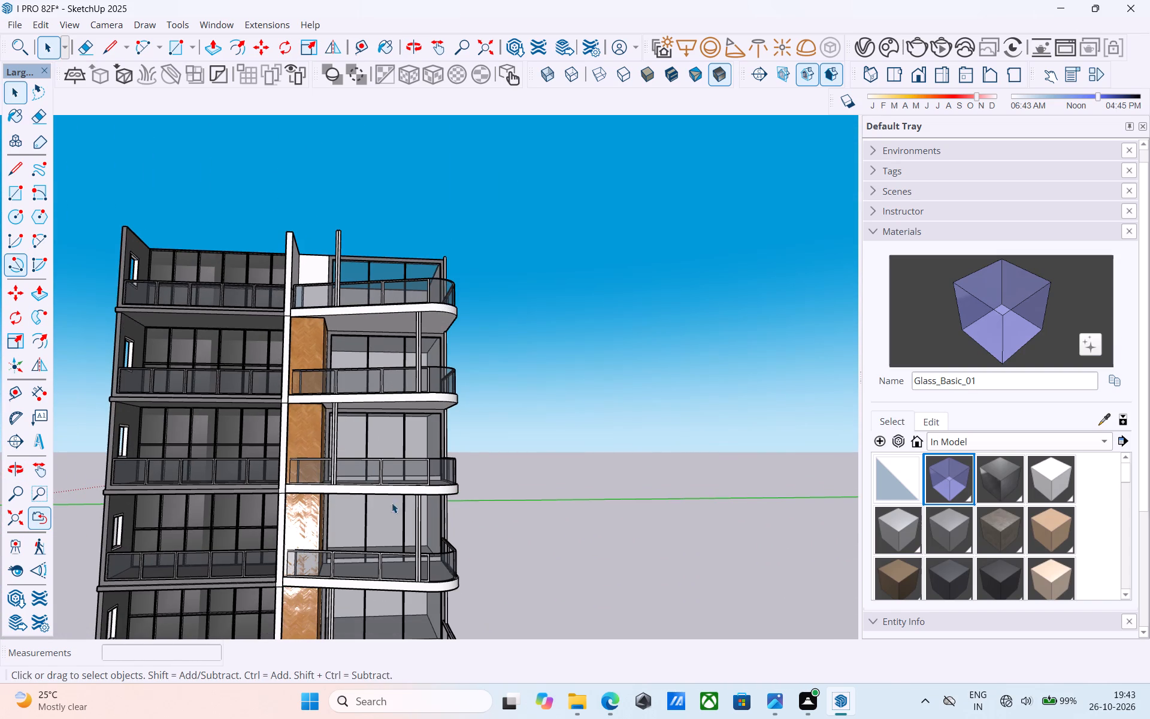
pyautogui.middleClick(389, 567)
pyautogui.moveTo(440, 561); pyautogui.dragTo(49, 519, button='middle')
pyautogui.scroll(-4, 212, 403)
pyautogui.moveTo(250, 424); pyautogui.dragTo(213, 493, button='middle')
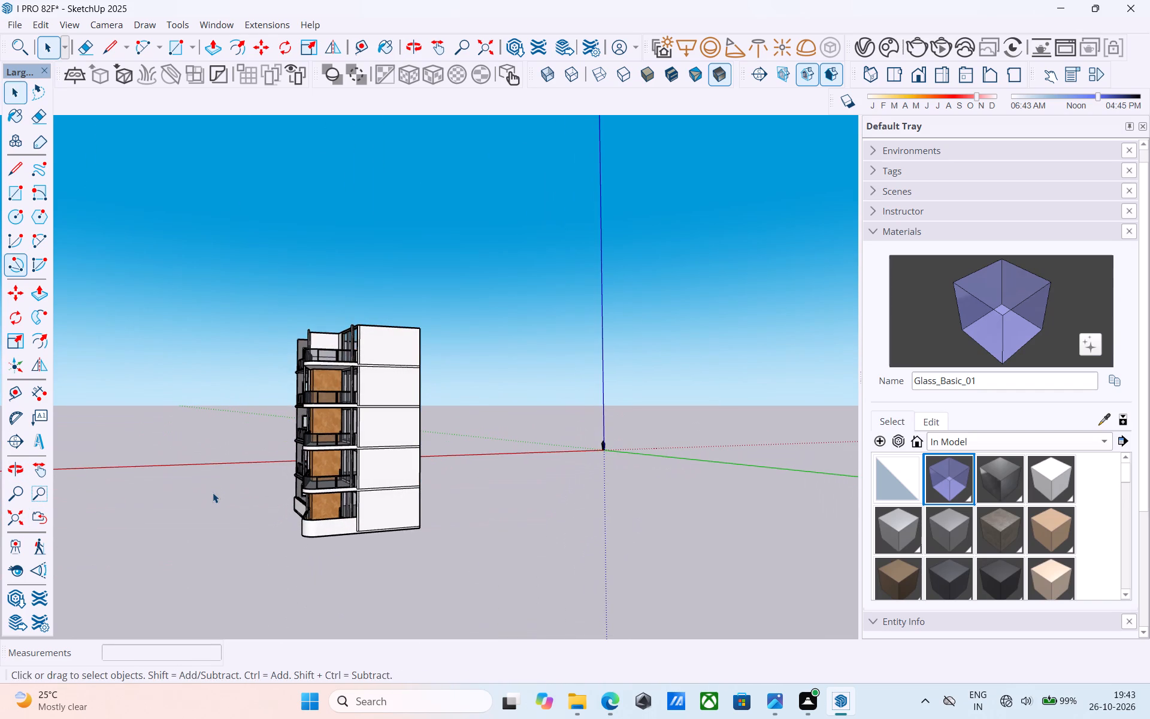
pyautogui.moveTo(213, 493); pyautogui.dragTo(222, 493, button='middle')
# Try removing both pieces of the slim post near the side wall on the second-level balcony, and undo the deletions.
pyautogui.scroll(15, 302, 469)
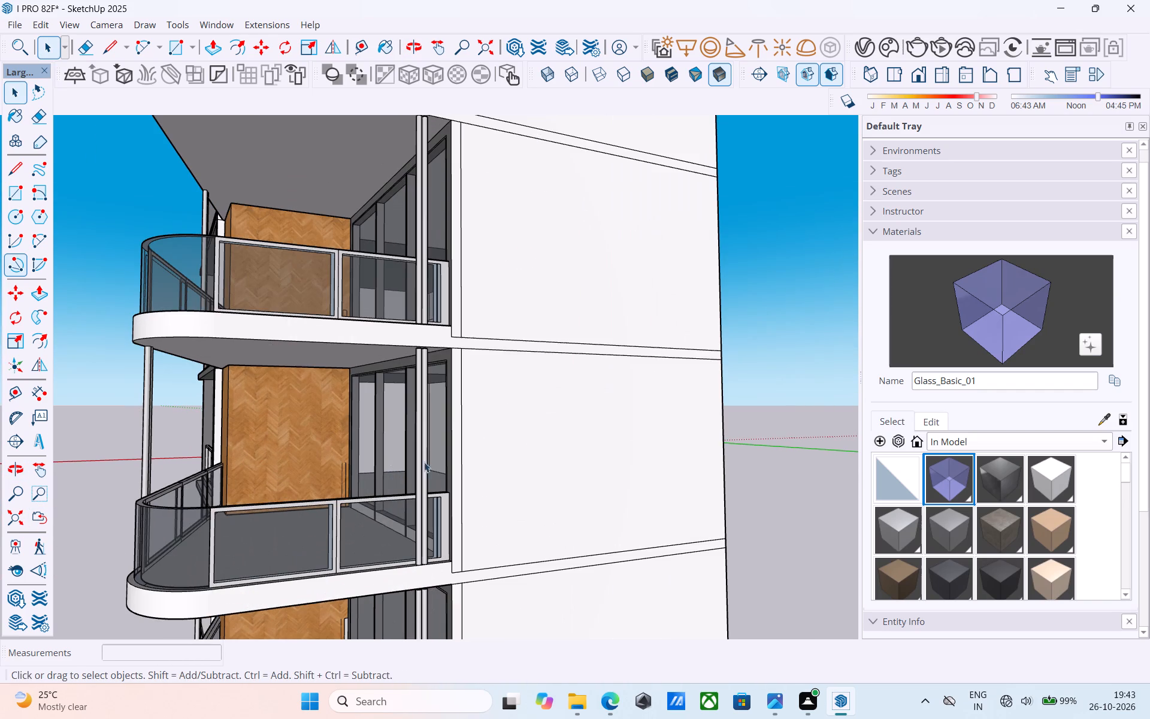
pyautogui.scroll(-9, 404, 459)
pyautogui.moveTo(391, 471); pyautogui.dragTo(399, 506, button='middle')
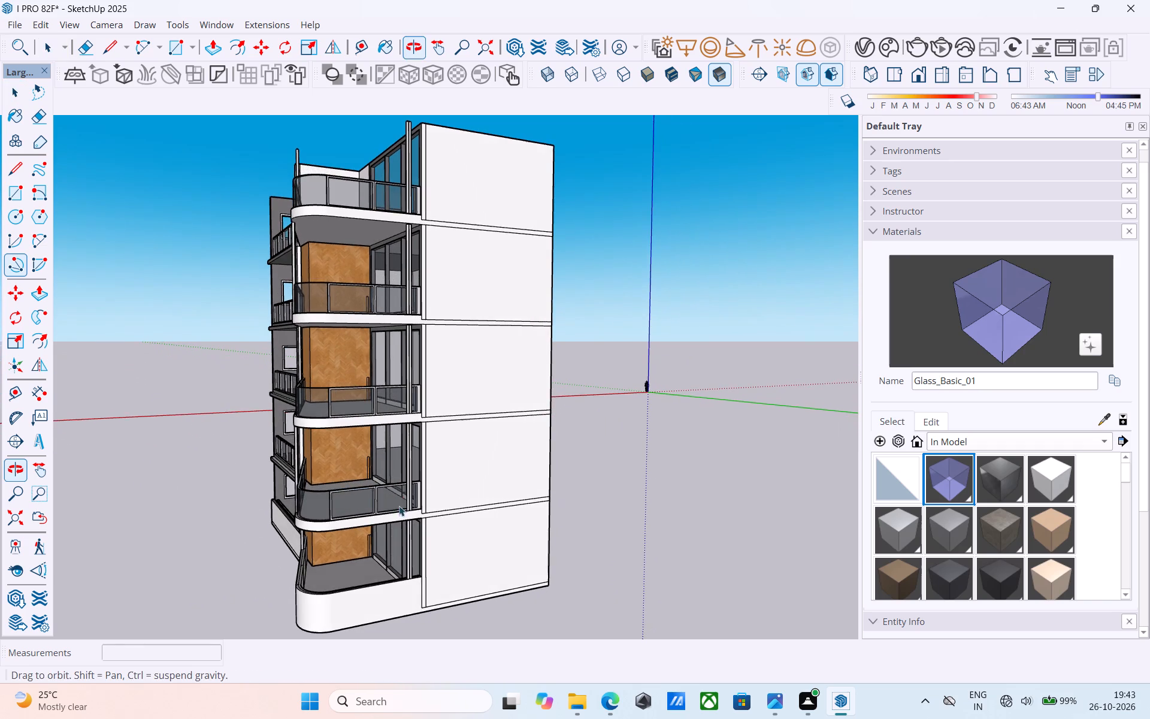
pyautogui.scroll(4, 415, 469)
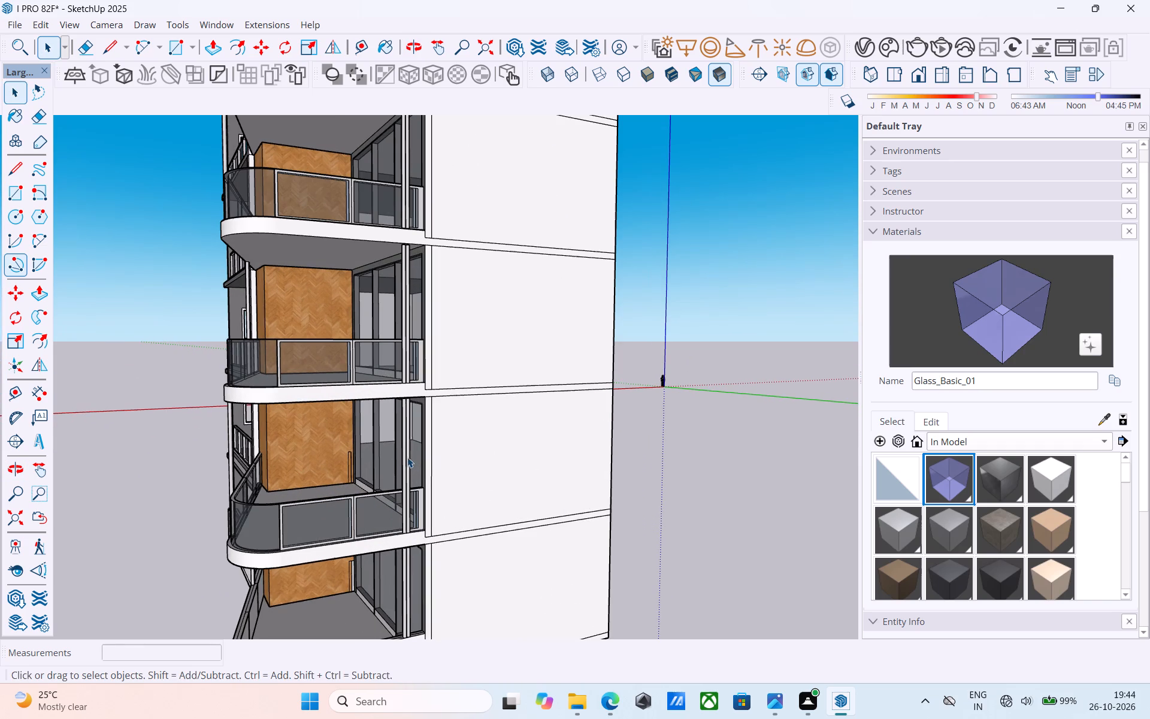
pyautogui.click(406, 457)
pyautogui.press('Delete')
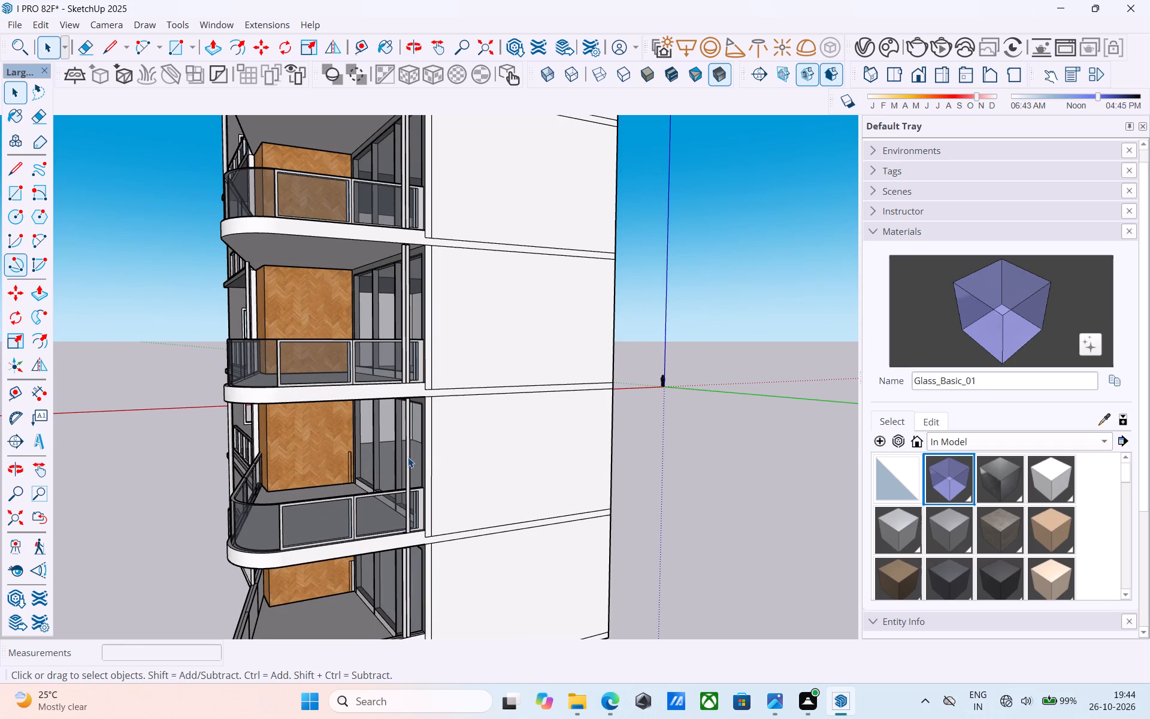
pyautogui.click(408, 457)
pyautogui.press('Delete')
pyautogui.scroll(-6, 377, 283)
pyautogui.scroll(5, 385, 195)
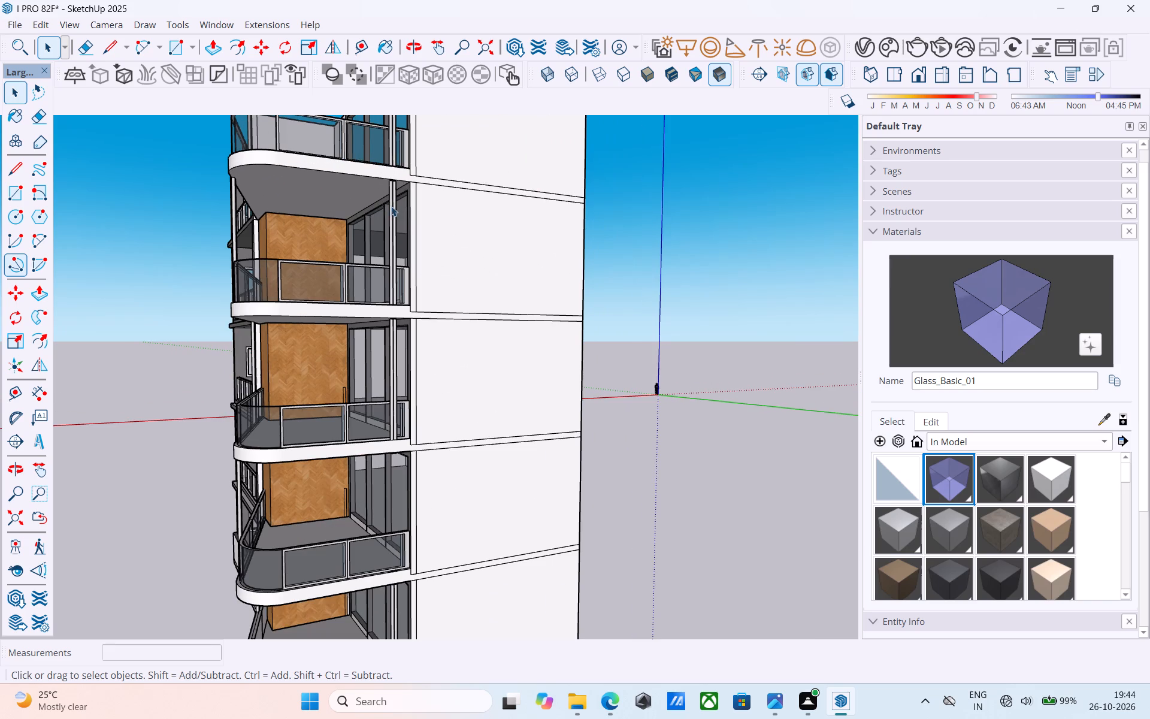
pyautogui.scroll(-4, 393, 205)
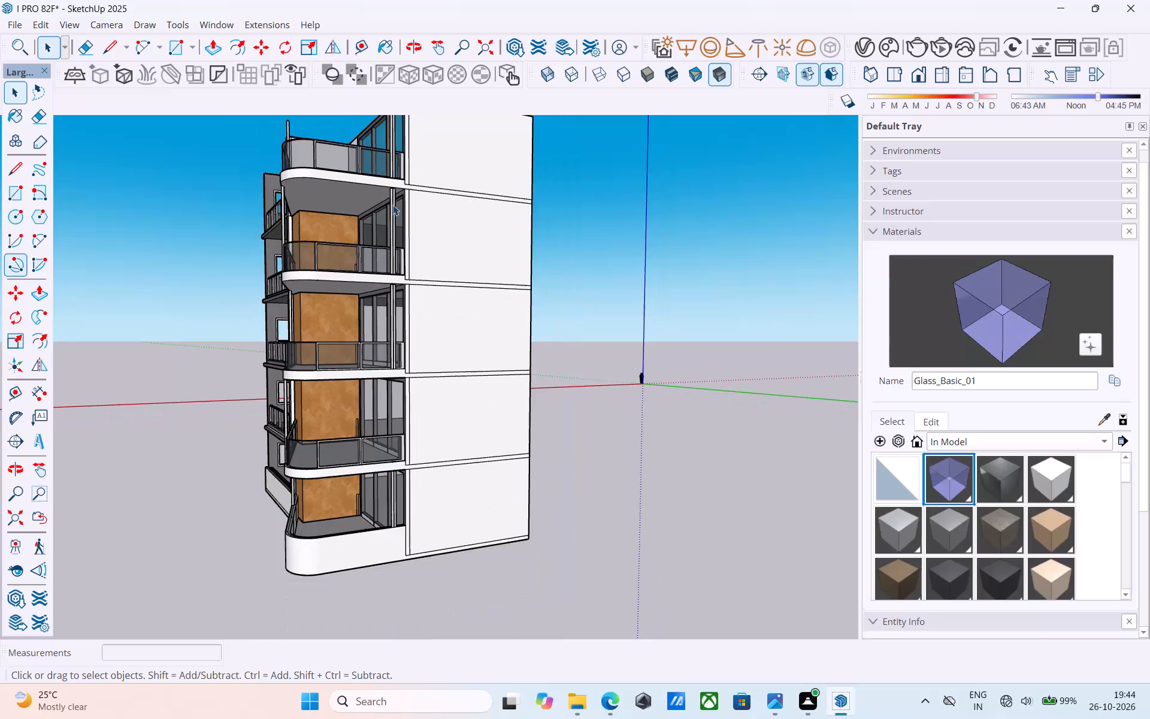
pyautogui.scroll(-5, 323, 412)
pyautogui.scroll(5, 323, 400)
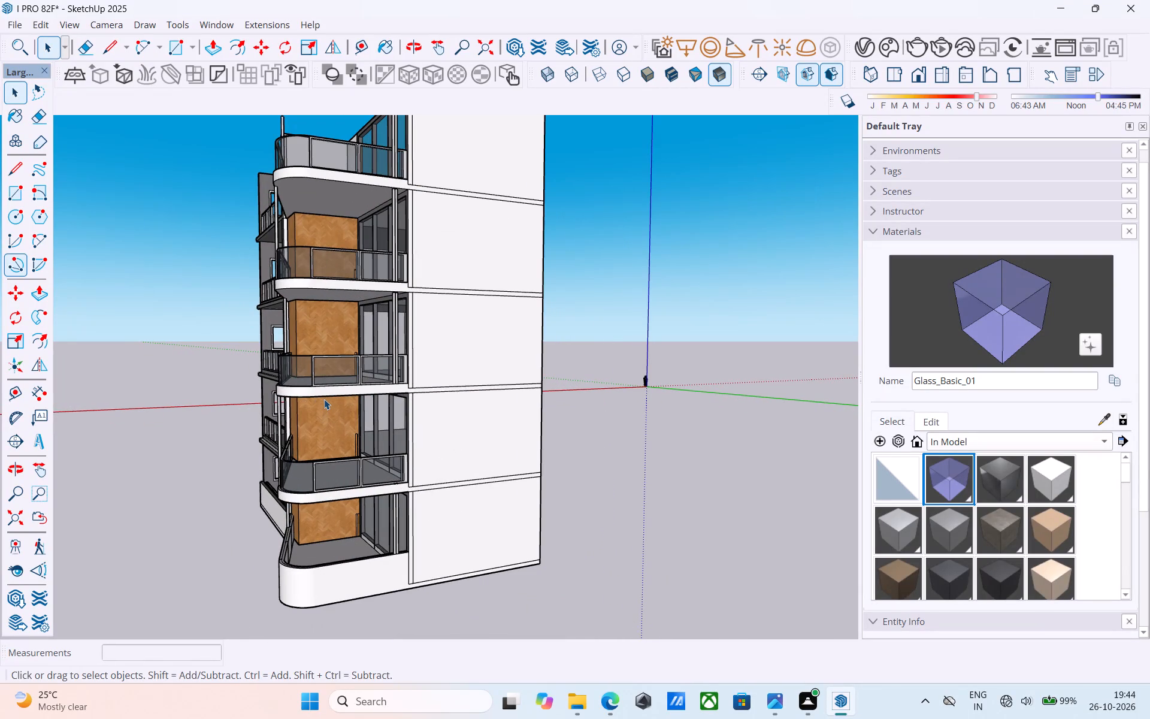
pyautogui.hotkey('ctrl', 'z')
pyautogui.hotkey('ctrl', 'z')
# Delete both pieces of the slim double post near the side wall on the lowest-level balcony.
pyautogui.scroll(9, 389, 479)
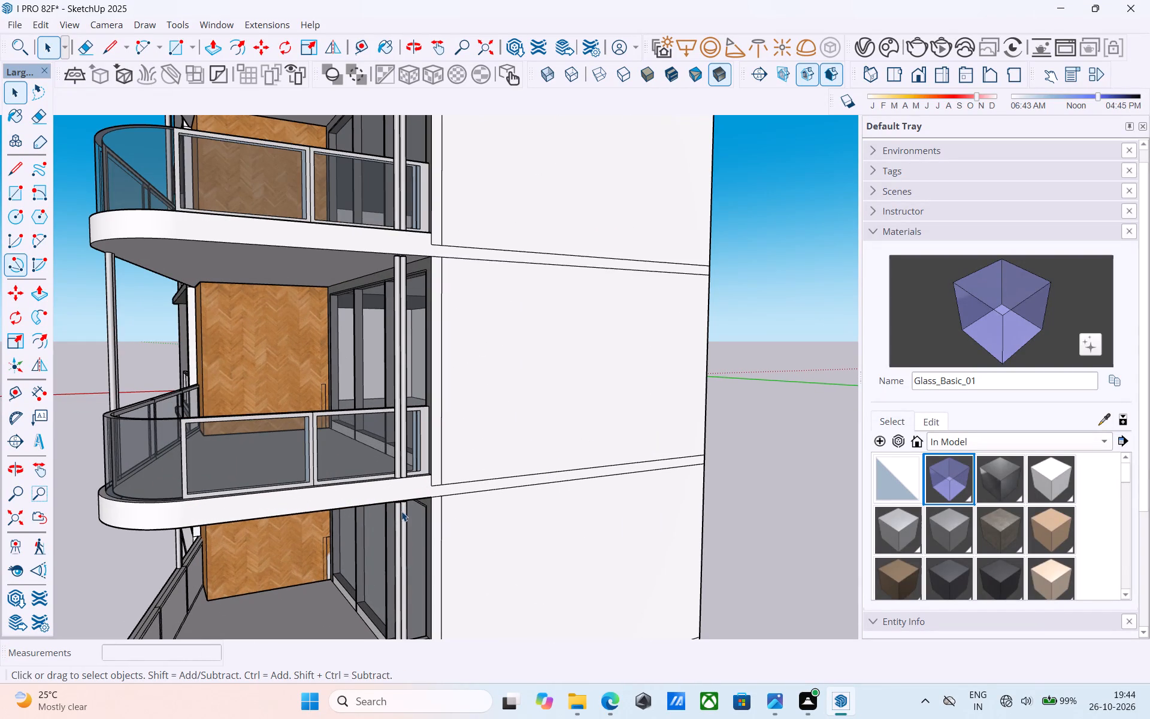
pyautogui.click(401, 512)
pyautogui.press('Delete')
pyautogui.click(404, 515)
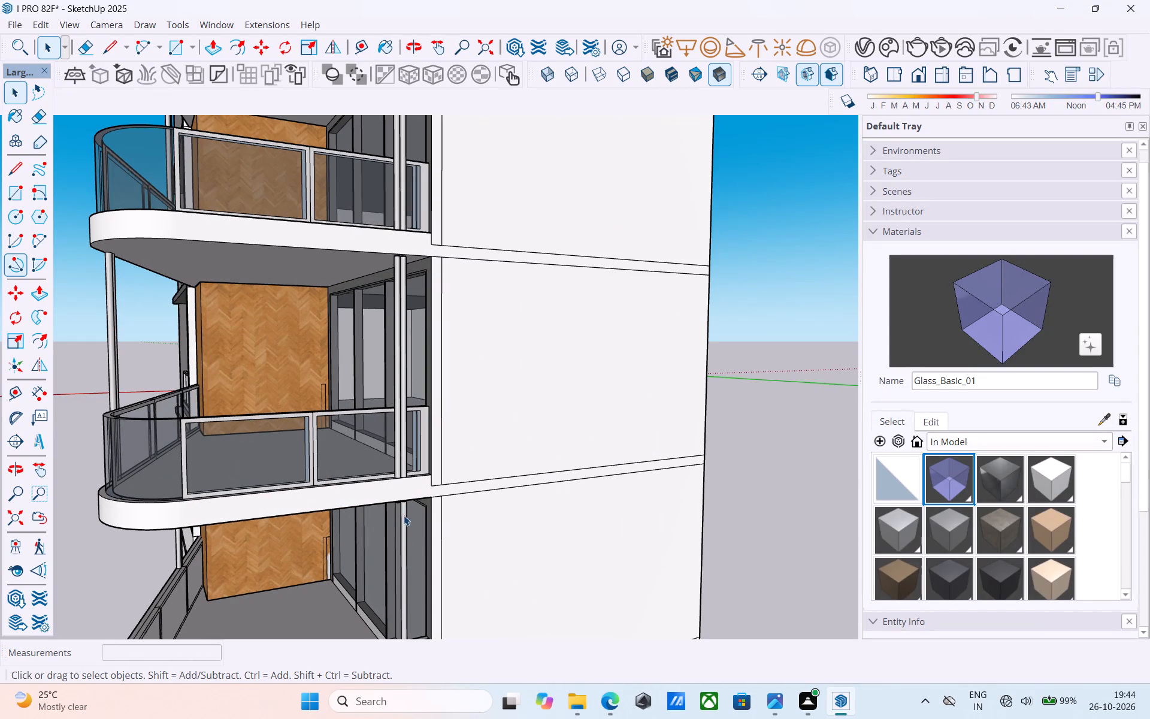
pyautogui.press('Delete')
# Delete both pieces of the slim double post near the side wall on the middle-floor balcony.
pyautogui.scroll(-6, 350, 563)
pyautogui.scroll(7, 321, 315)
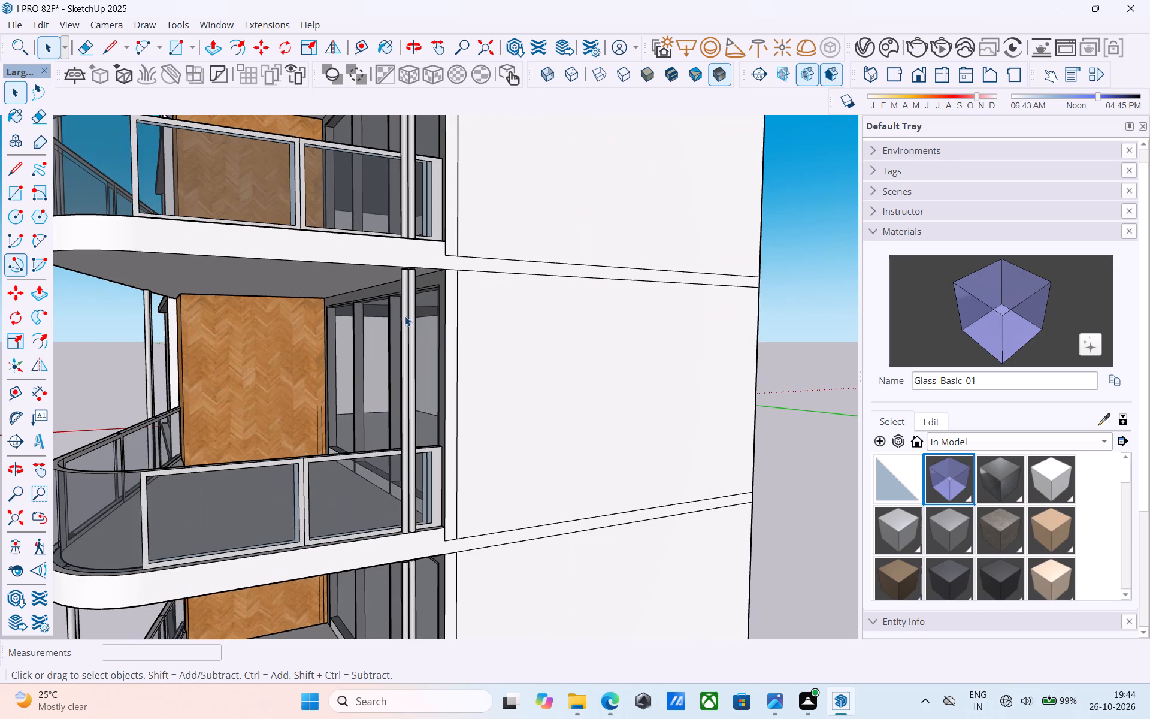
pyautogui.click(408, 316)
pyautogui.press('Delete')
pyautogui.click(411, 318)
pyautogui.press('Delete')
# Delete both pieces of the slim double post near the side wall on the top-floor balcony.
pyautogui.scroll(-11, 330, 466)
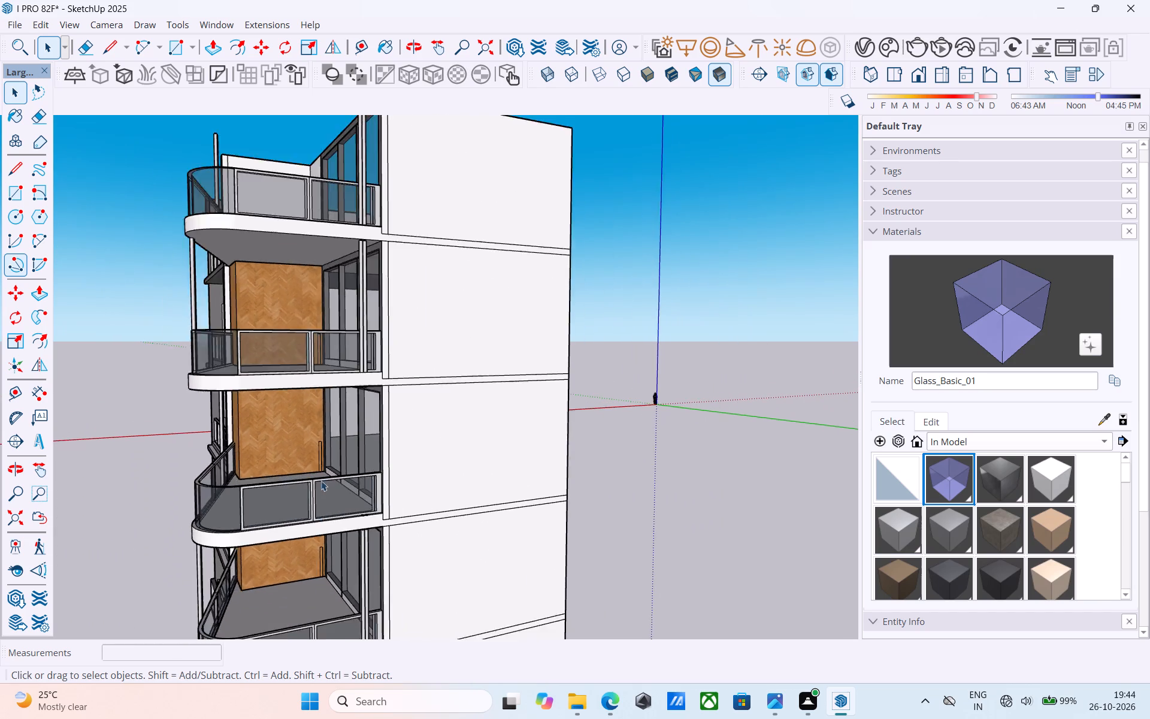
pyautogui.scroll(9, 368, 213)
pyautogui.click(353, 192)
pyautogui.press('Delete')
pyautogui.click(344, 198)
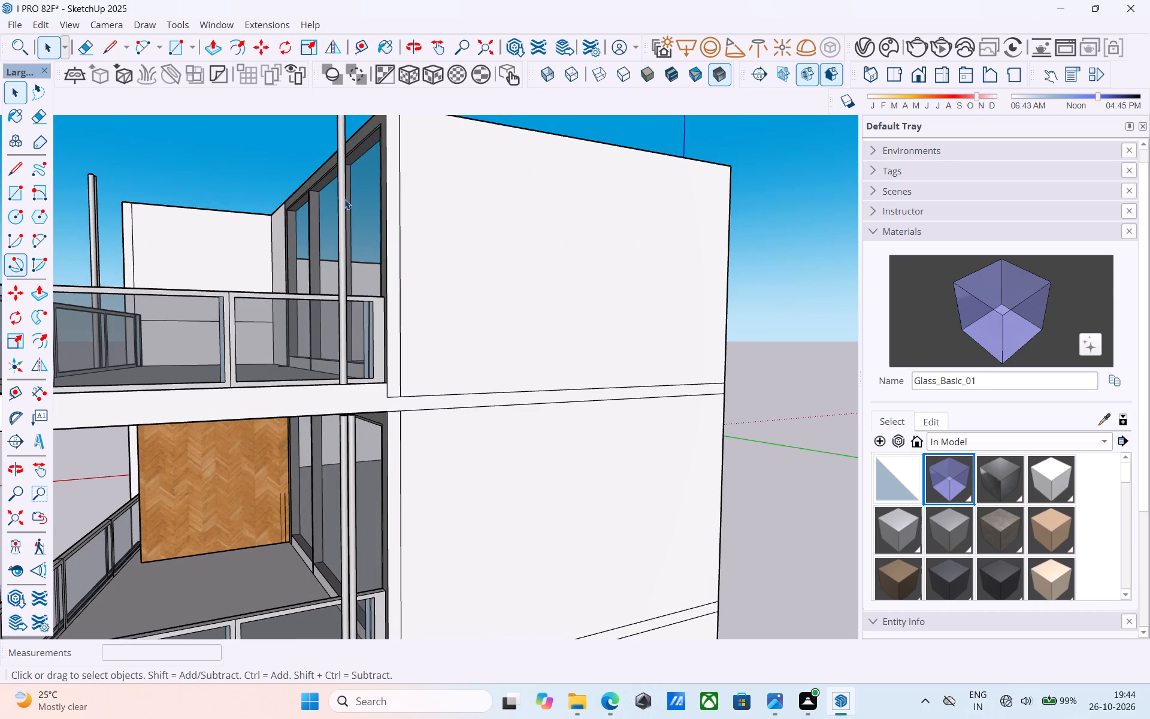
pyautogui.press('Delete')
# Save the model.
pyautogui.scroll(-10, 325, 361)
pyautogui.moveTo(300, 377); pyautogui.dragTo(394, 332, button='middle')
pyautogui.keyDown('shift'); pyautogui.moveTo(343, 411); pyautogui.dragTo(406, 338, button='middle'); pyautogui.keyUp('shift')
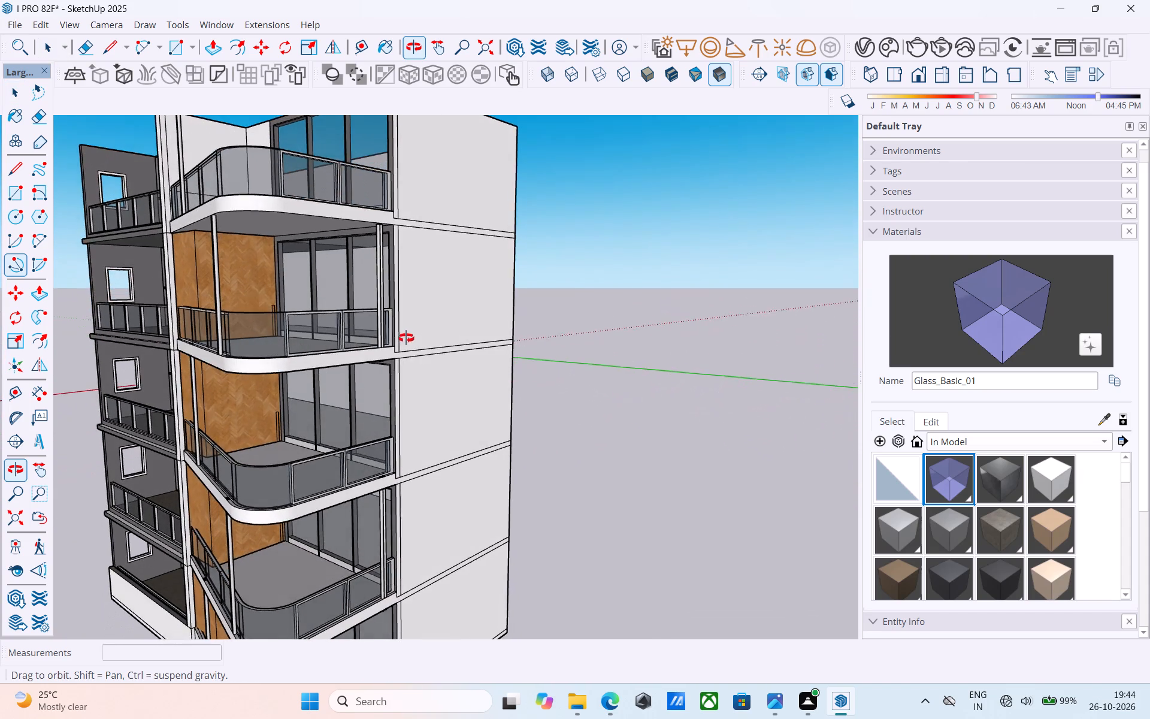
pyautogui.keyDown('shift'); pyautogui.moveTo(406, 338); pyautogui.dragTo(397, 347, button='middle'); pyautogui.keyUp('shift')
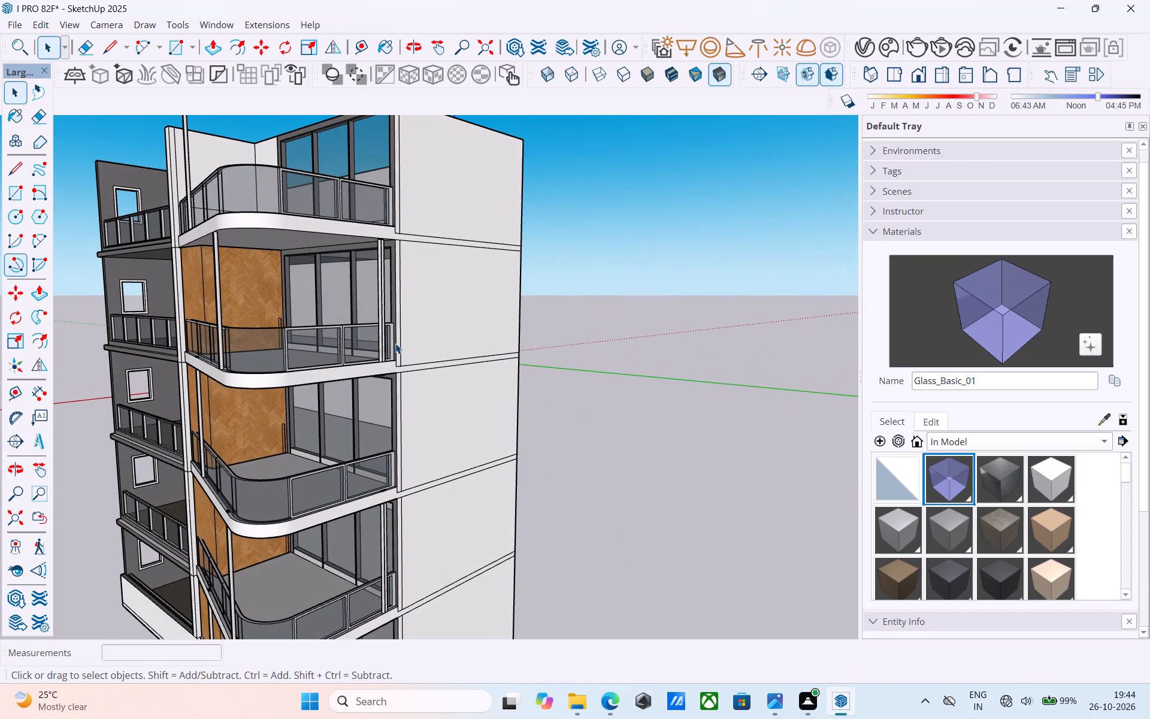
pyautogui.hotkey('ctrl', 's')
pyautogui.press('space')
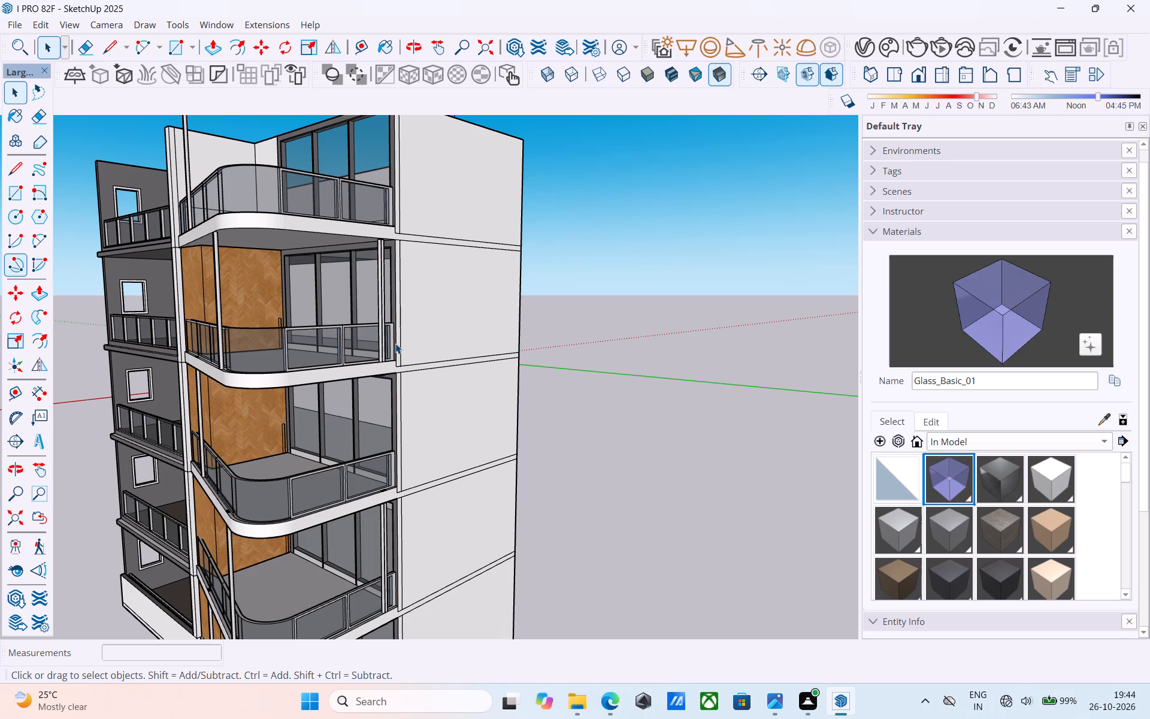
# Paint the narrow bluish strip of the top-floor curved balcony's railing beside the dividing wall with Glass_Basic_01.
pyautogui.scroll(-8, 391, 349)
pyautogui.moveTo(251, 445); pyautogui.dragTo(523, 501, button='middle')
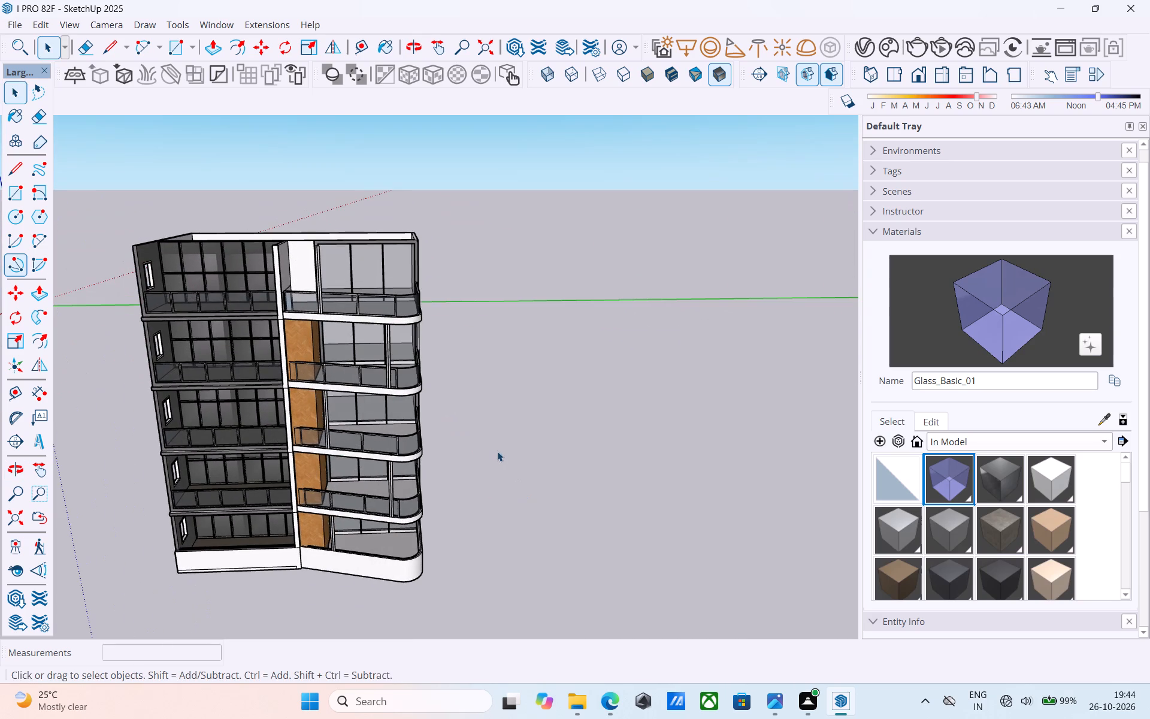
pyautogui.moveTo(700, 325); pyautogui.dragTo(788, 334, button='middle')
pyautogui.scroll(8, 294, 273)
pyautogui.moveTo(313, 340); pyautogui.dragTo(187, 399, button='middle')
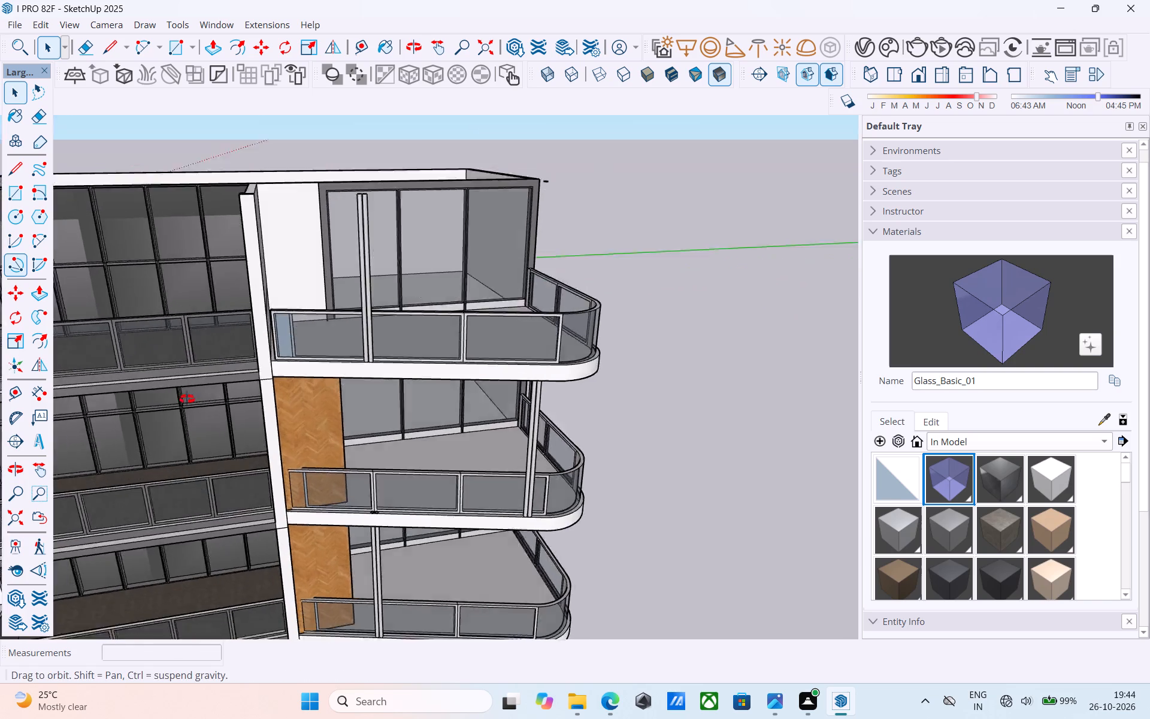
pyautogui.moveTo(187, 399); pyautogui.dragTo(0, 445, button='middle')
pyautogui.moveTo(346, 379); pyautogui.dragTo(0, 451, button='middle')
pyautogui.moveTo(183, 408); pyautogui.dragTo(204, 390, button='middle')
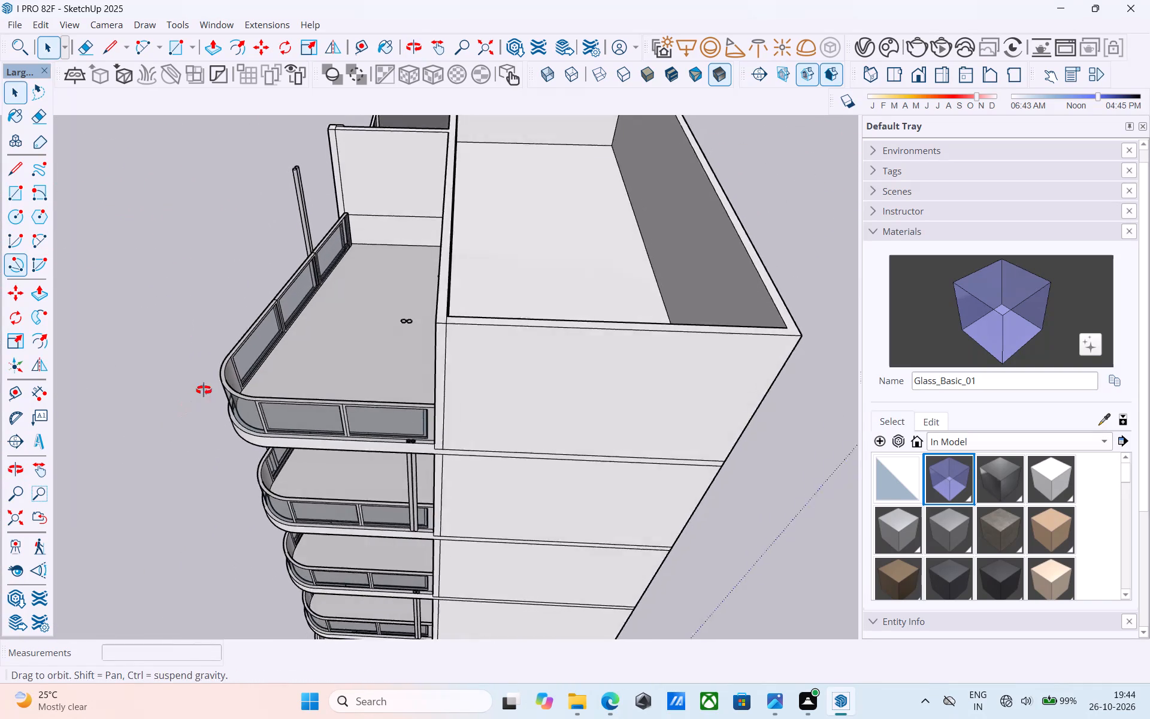
pyautogui.moveTo(204, 390); pyautogui.dragTo(218, 352, button='middle')
pyautogui.scroll(7, 304, 248)
pyautogui.moveTo(377, 287); pyautogui.dragTo(532, 297, button='middle')
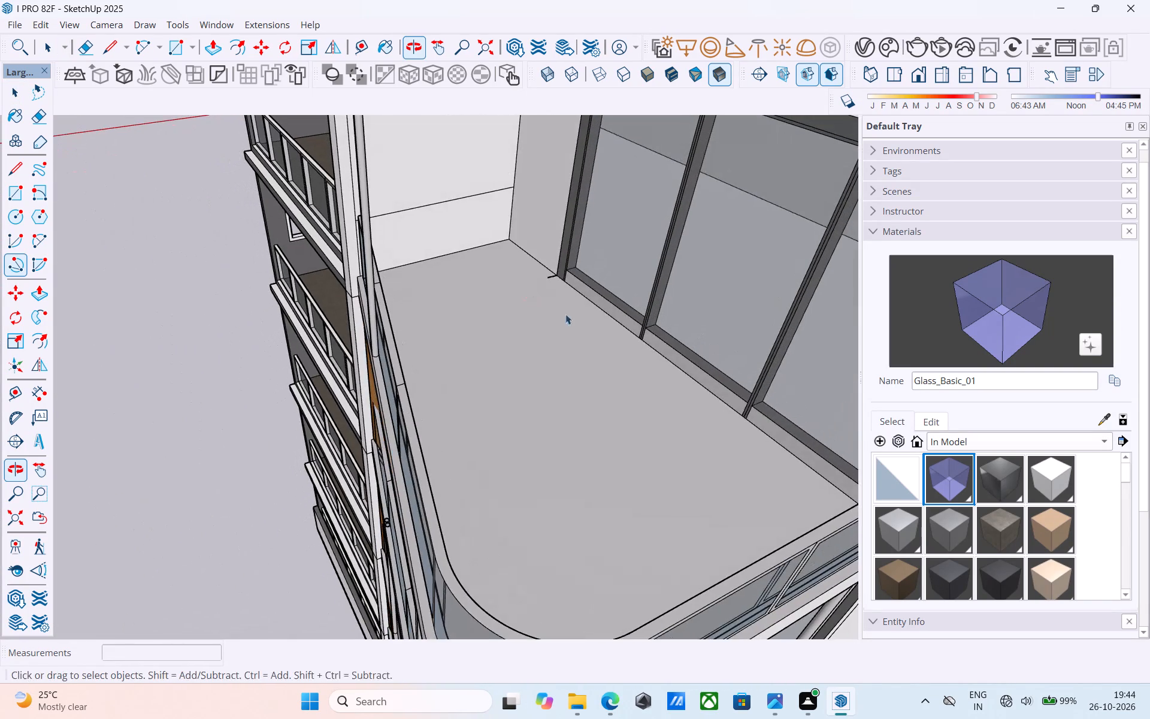
pyautogui.click(1039, 285)
pyautogui.scroll(5, 599, 313)
pyautogui.moveTo(274, 334); pyautogui.dragTo(271, 306, button='middle')
pyautogui.scroll(12, 253, 291)
pyautogui.moveTo(225, 271); pyautogui.dragTo(305, 228, button='middle')
pyautogui.scroll(12, 146, 185)
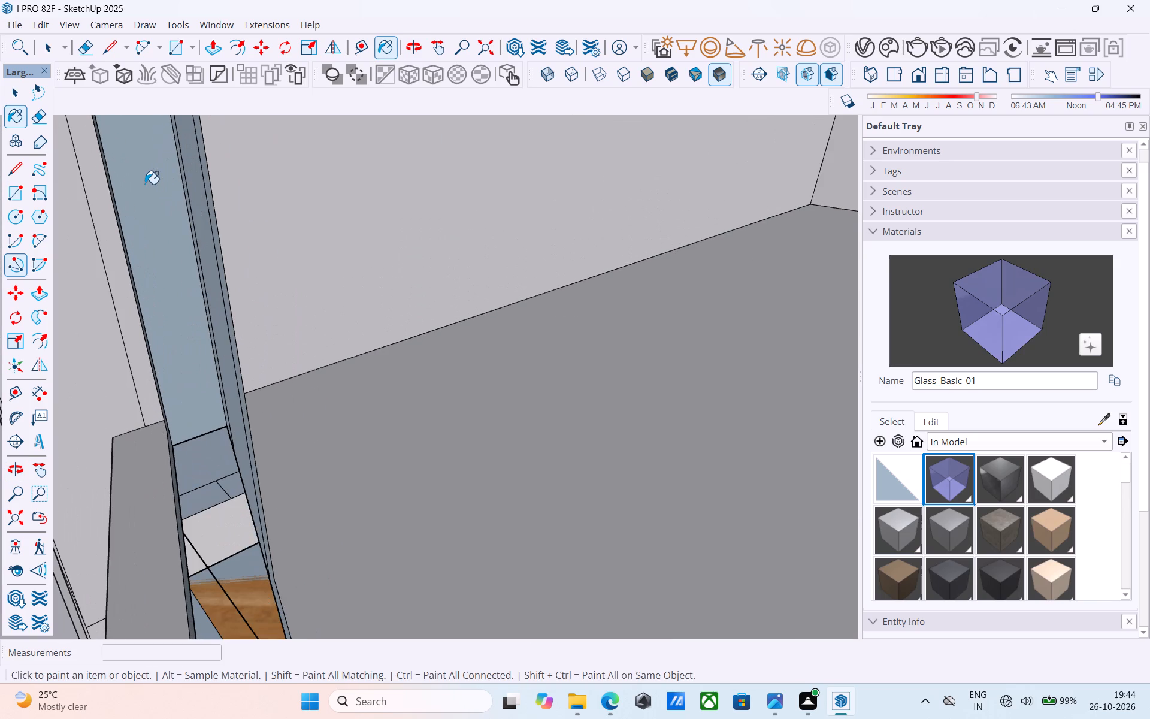
pyautogui.click(197, 198)
# Paint the four panes in the two columns nearest the small side window of the top-floor gridded glazing with Glass_Basic_01.
pyautogui.moveTo(171, 228); pyautogui.dragTo(689, 159, button='middle')
pyautogui.scroll(-9, 542, 262)
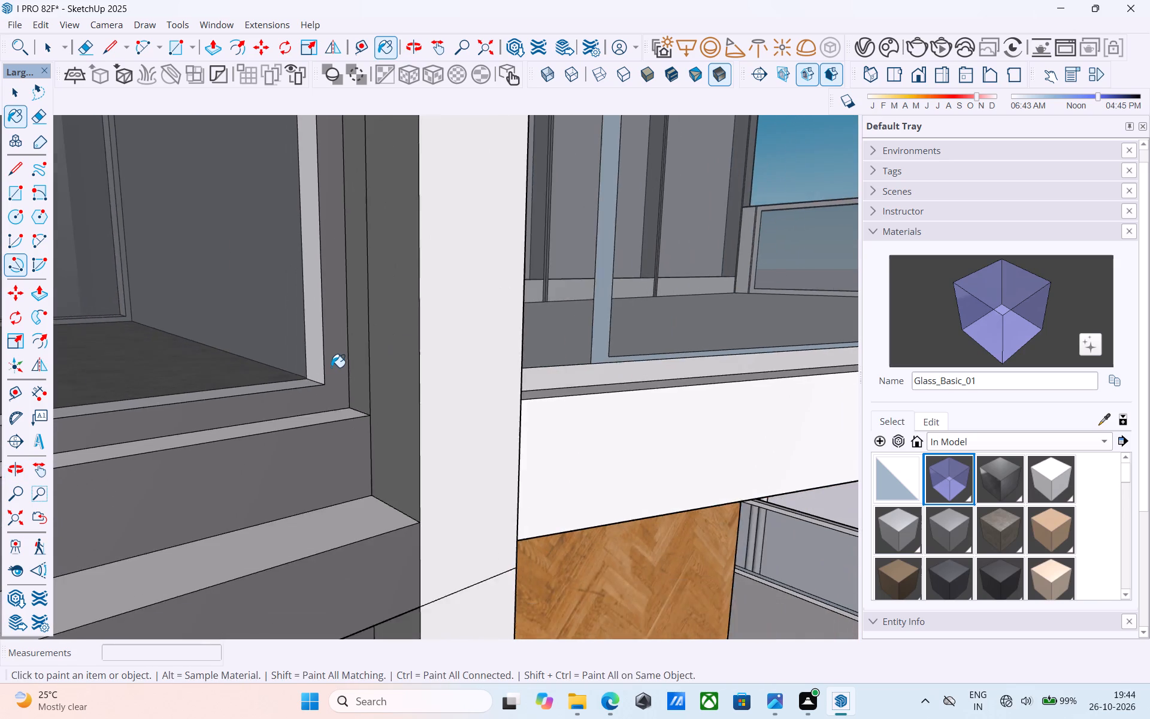
pyautogui.scroll(-20, 331, 367)
pyautogui.scroll(-4, 331, 367)
pyautogui.scroll(1, 331, 366)
pyautogui.scroll(-10, 332, 364)
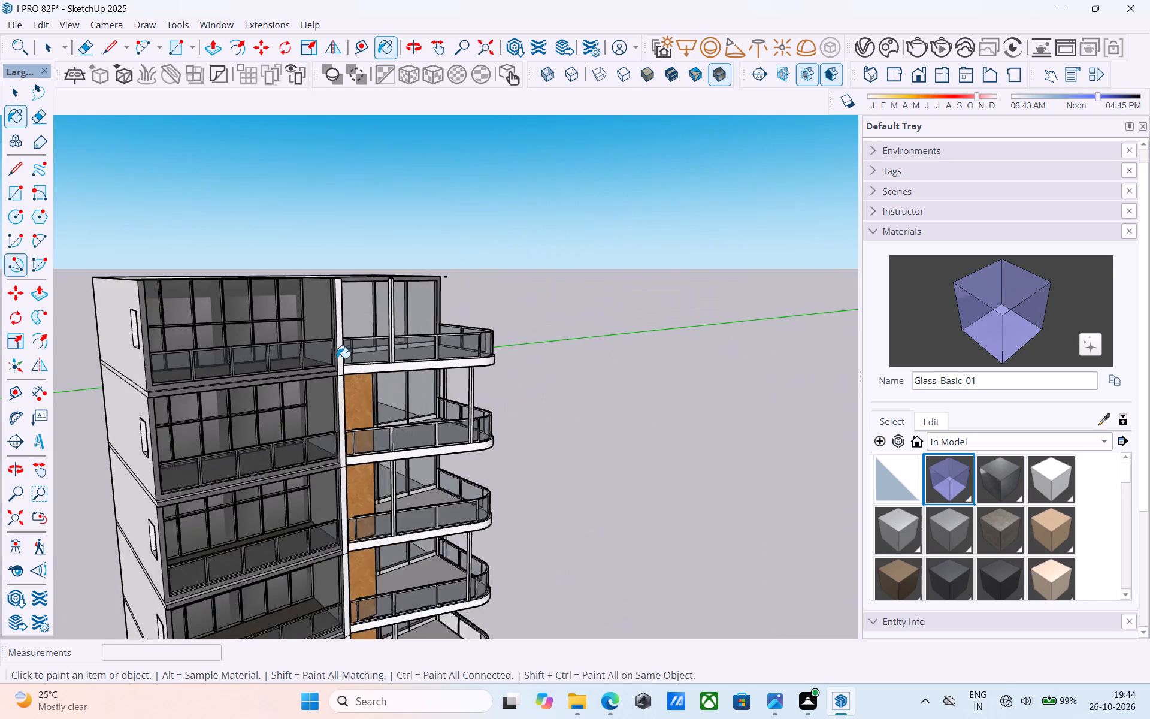
pyautogui.scroll(-11, 337, 358)
pyautogui.moveTo(323, 358); pyautogui.dragTo(139, 360, button='middle')
pyautogui.scroll(13, 386, 379)
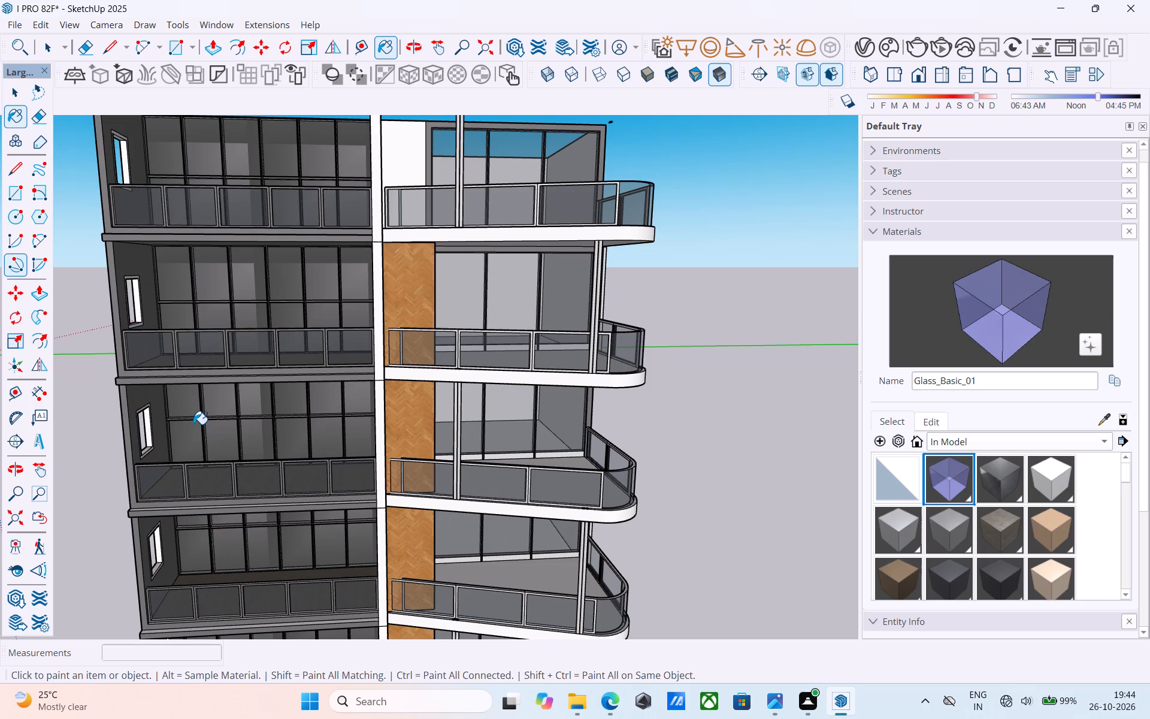
pyautogui.moveTo(289, 445); pyautogui.dragTo(21, 472, button='middle')
pyautogui.moveTo(203, 460); pyautogui.dragTo(331, 426, button='middle')
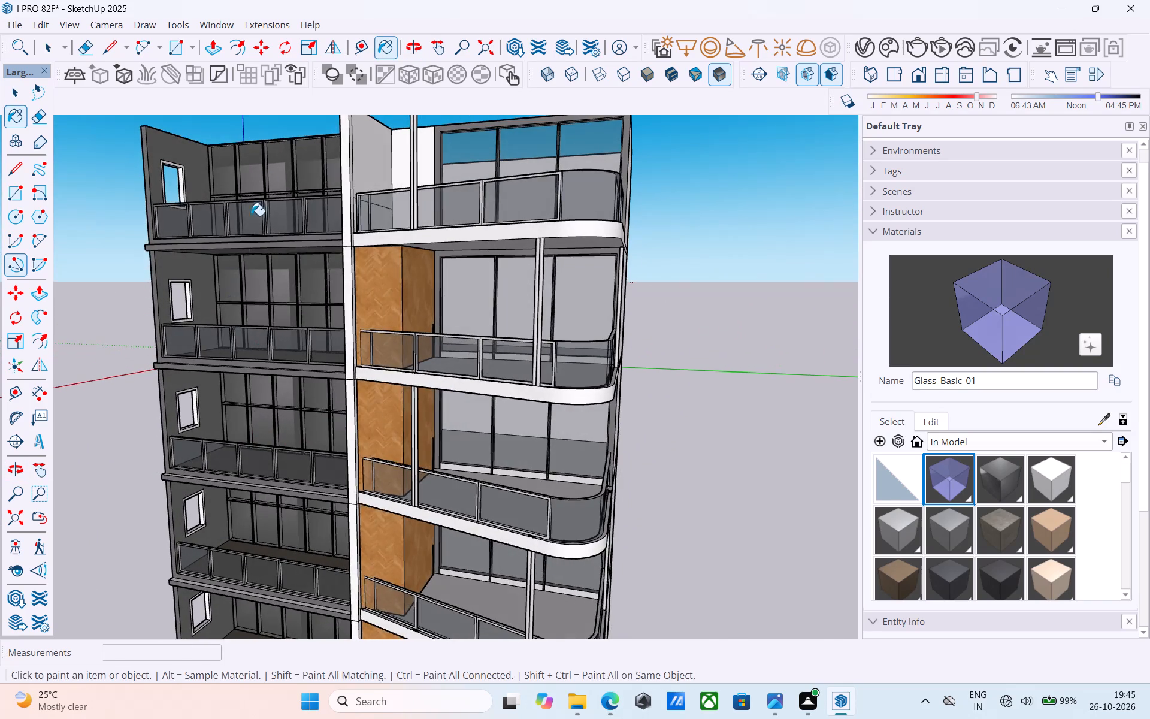
pyautogui.scroll(8, 243, 186)
pyautogui.click(220, 178)
pyautogui.click(282, 185)
pyautogui.scroll(1, 297, 206)
pyautogui.moveTo(311, 246); pyautogui.dragTo(333, 292, button='middle')
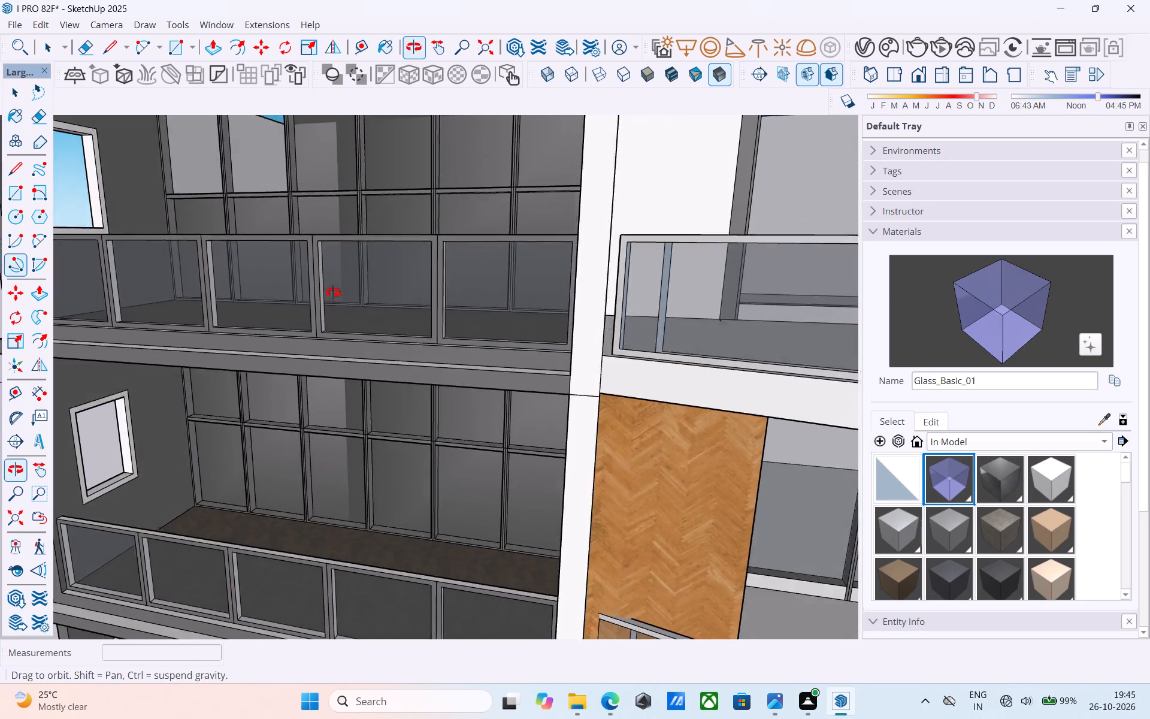
pyautogui.moveTo(333, 292); pyautogui.dragTo(374, 368, button='middle')
pyautogui.click(177, 240)
pyautogui.click(220, 232)
# Paint the remaining eight panes of the top-floor gridded glazing with Glass_Basic_01.
pyautogui.scroll(-6, 229, 227)
pyautogui.keyDown('shift'); pyautogui.moveTo(244, 253); pyautogui.dragTo(296, 371, button='middle'); pyautogui.keyUp('shift')
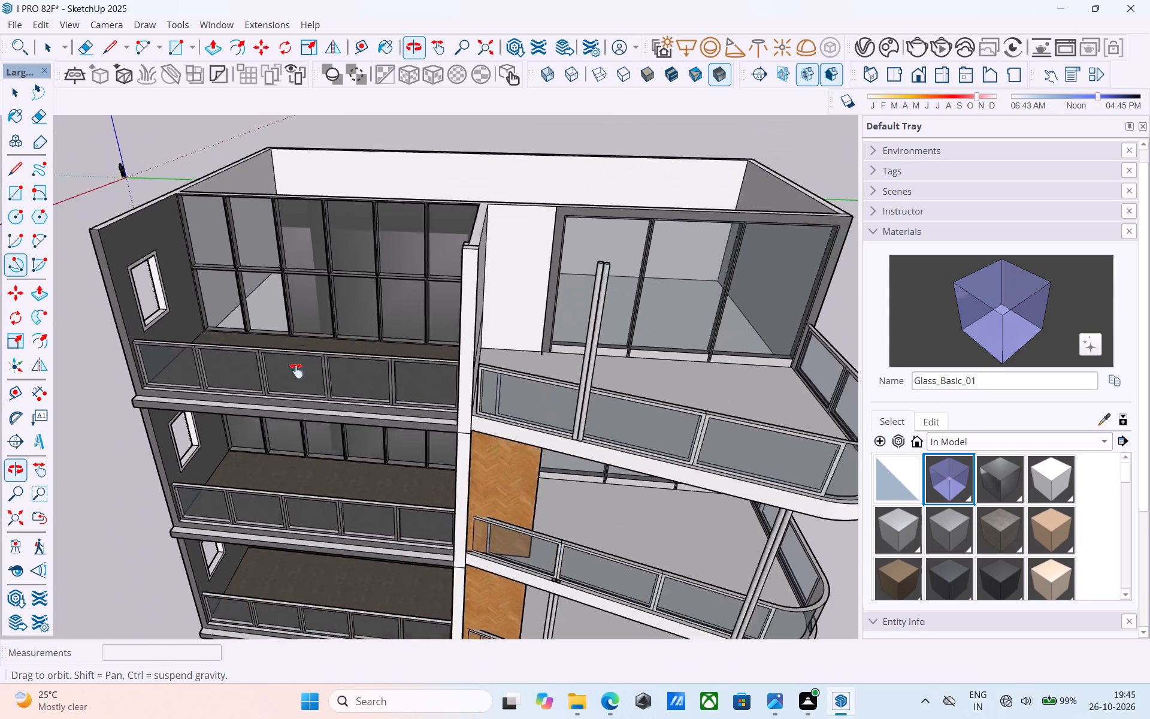
pyautogui.keyDown('shift'); pyautogui.moveTo(296, 371); pyautogui.dragTo(317, 369, button='middle'); pyautogui.keyUp('shift')
pyautogui.scroll(5, 350, 343)
pyautogui.click(349, 331)
pyautogui.click(383, 331)
pyautogui.click(354, 387)
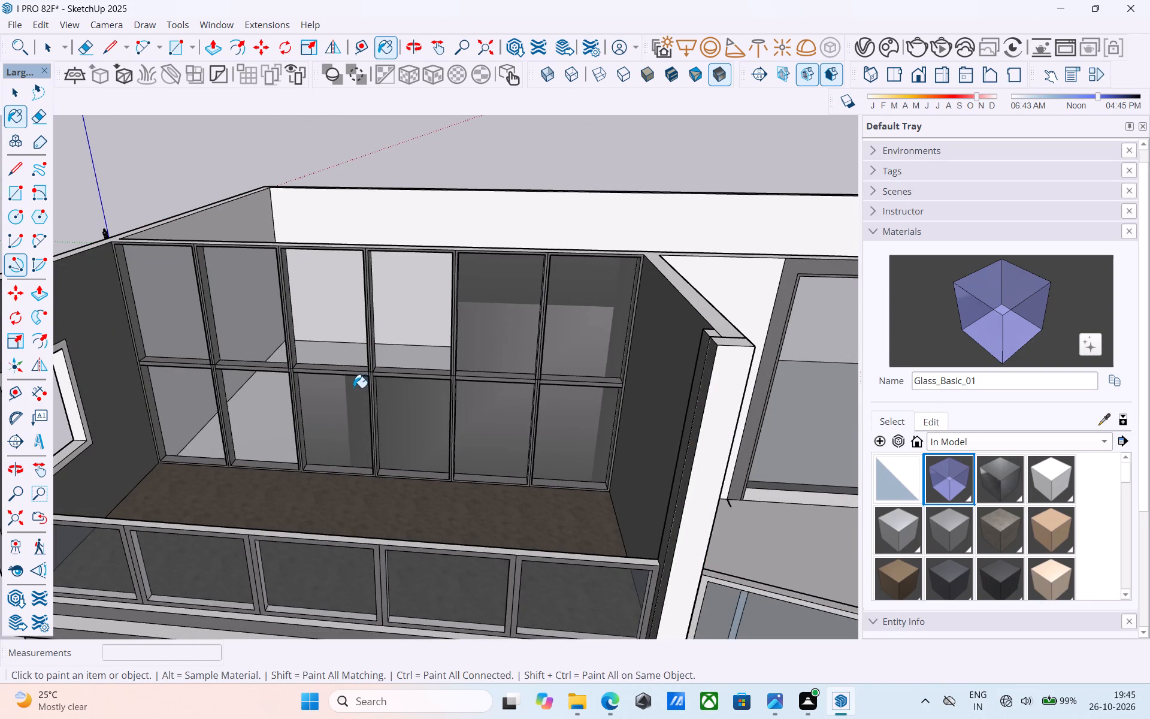
pyautogui.click(403, 395)
pyautogui.click(473, 349)
pyautogui.click(585, 340)
pyautogui.click(512, 425)
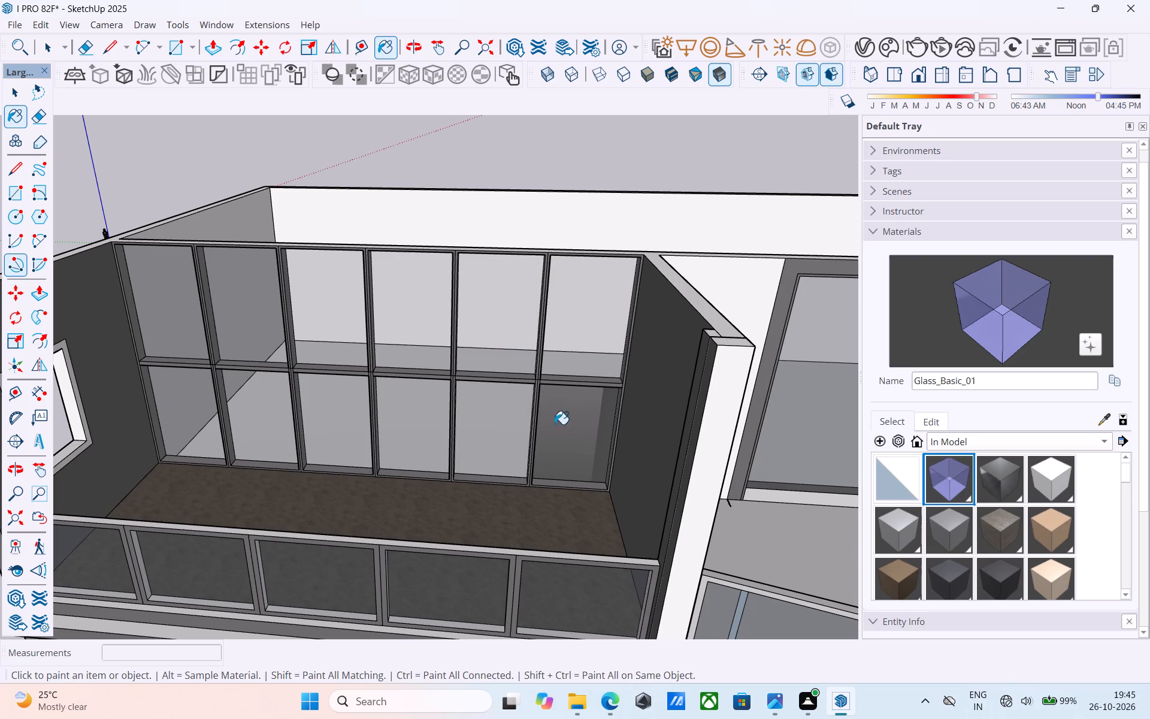
pyautogui.click(555, 424)
# Paint all twelve panes of the gridded glazing one floor below the top floor with Glass_Basic_01.
pyautogui.scroll(-13, 454, 301)
pyautogui.moveTo(449, 371); pyautogui.dragTo(407, 259, button='middle')
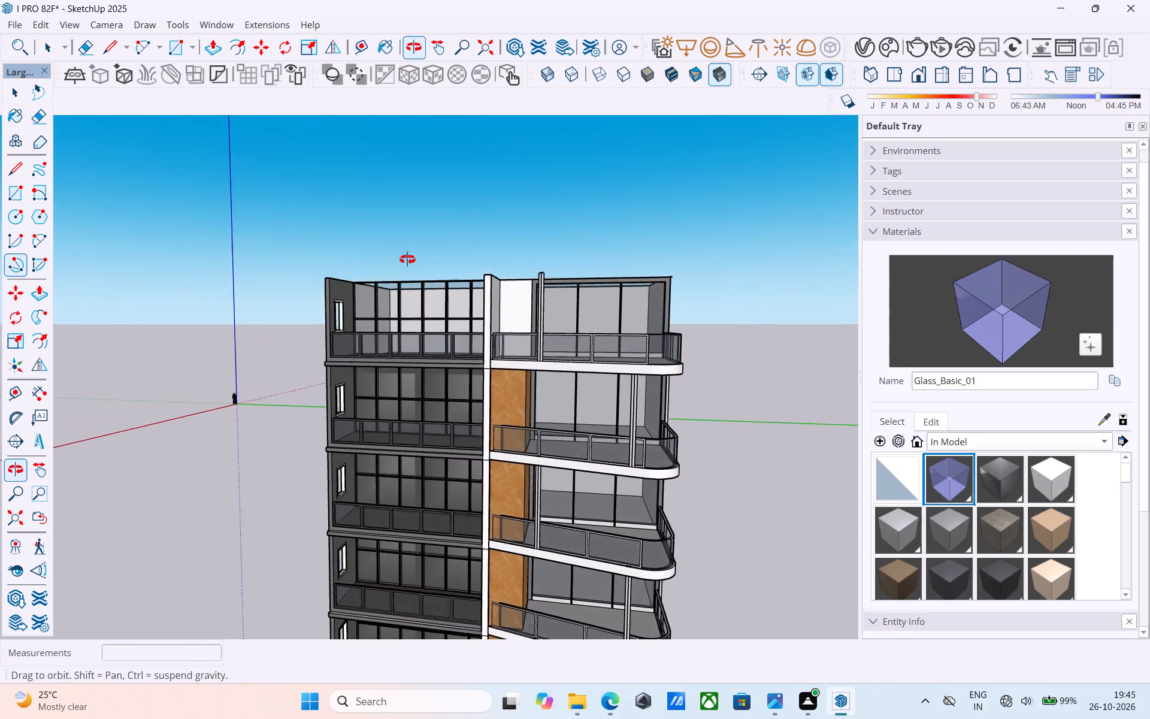
pyautogui.moveTo(407, 259); pyautogui.dragTo(371, 257, button='middle')
pyautogui.scroll(8, 384, 392)
pyautogui.click(362, 380)
pyautogui.click(360, 418)
pyautogui.click(397, 388)
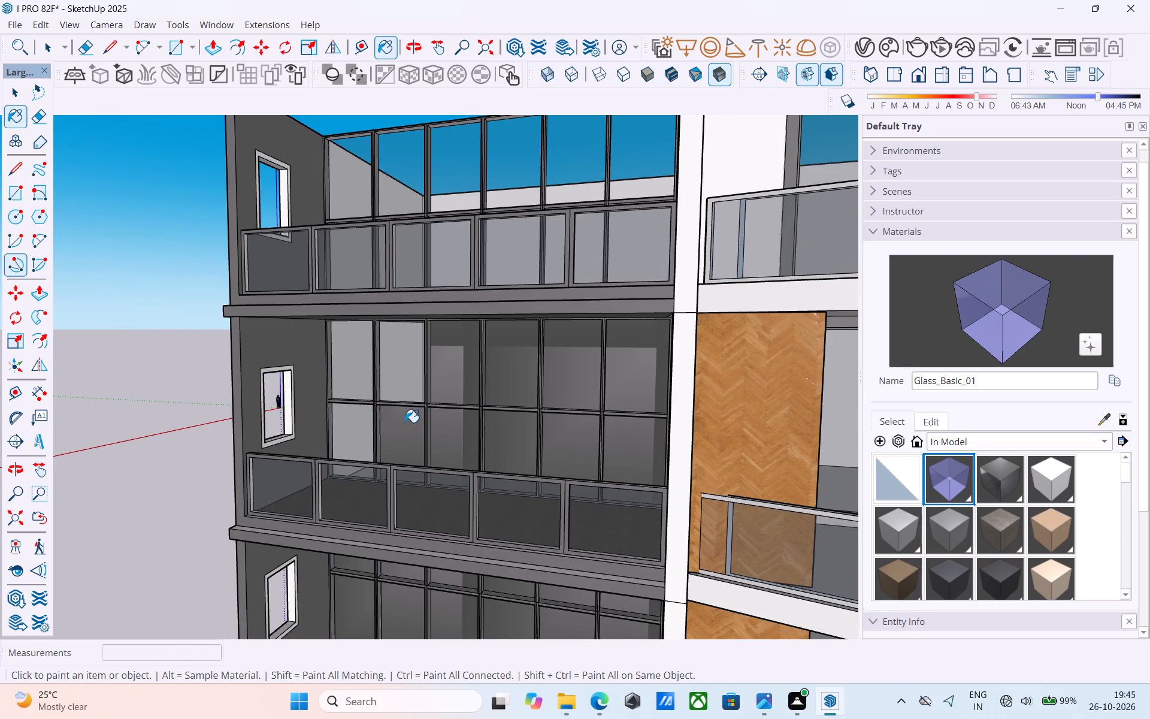
pyautogui.click(405, 427)
pyautogui.click(449, 376)
pyautogui.click(465, 427)
pyautogui.click(516, 376)
pyautogui.click(515, 422)
pyautogui.click(565, 374)
pyautogui.click(575, 442)
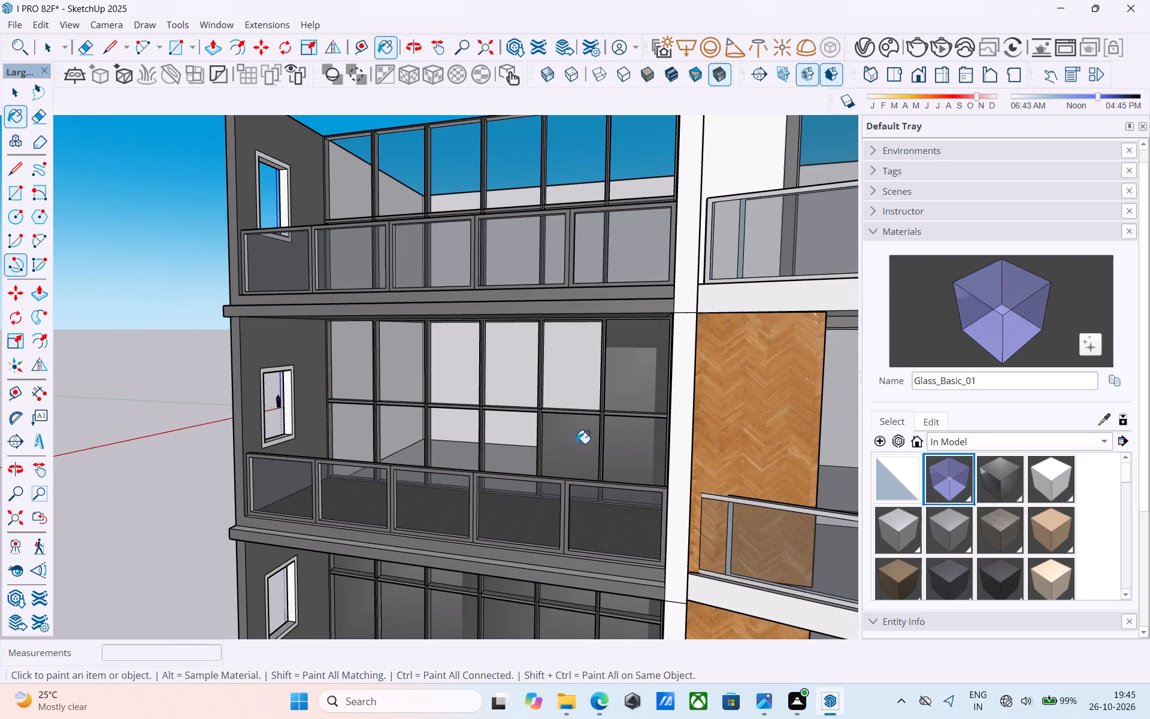
pyautogui.click(647, 443)
pyautogui.click(625, 349)
# Paint all twelve panes of the middle floor's gridded glazing on the dark side with Glass_Basic_01.
pyautogui.scroll(-11, 517, 300)
pyautogui.scroll(9, 469, 448)
pyautogui.click(425, 416)
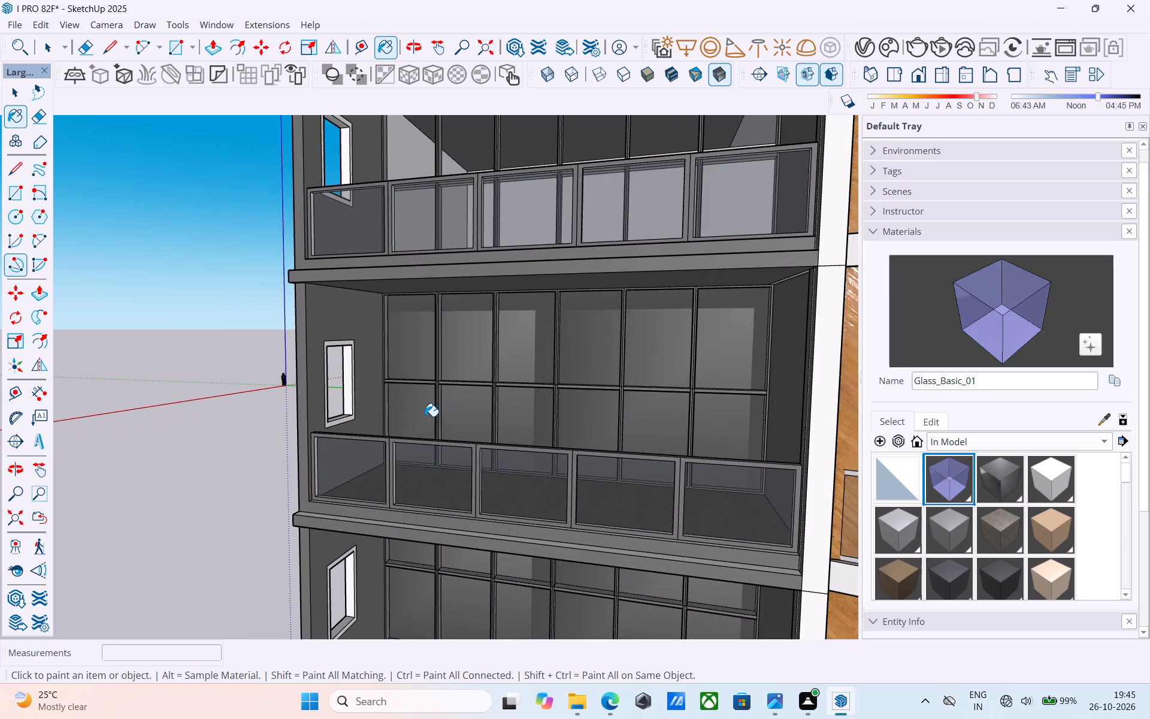
pyautogui.click(409, 349)
pyautogui.moveTo(482, 425); pyautogui.dragTo(483, 419)
pyautogui.click(481, 368)
pyautogui.moveTo(528, 430); pyautogui.dragTo(529, 424)
pyautogui.click(526, 366)
pyautogui.moveTo(577, 421); pyautogui.dragTo(578, 415)
pyautogui.click(582, 355)
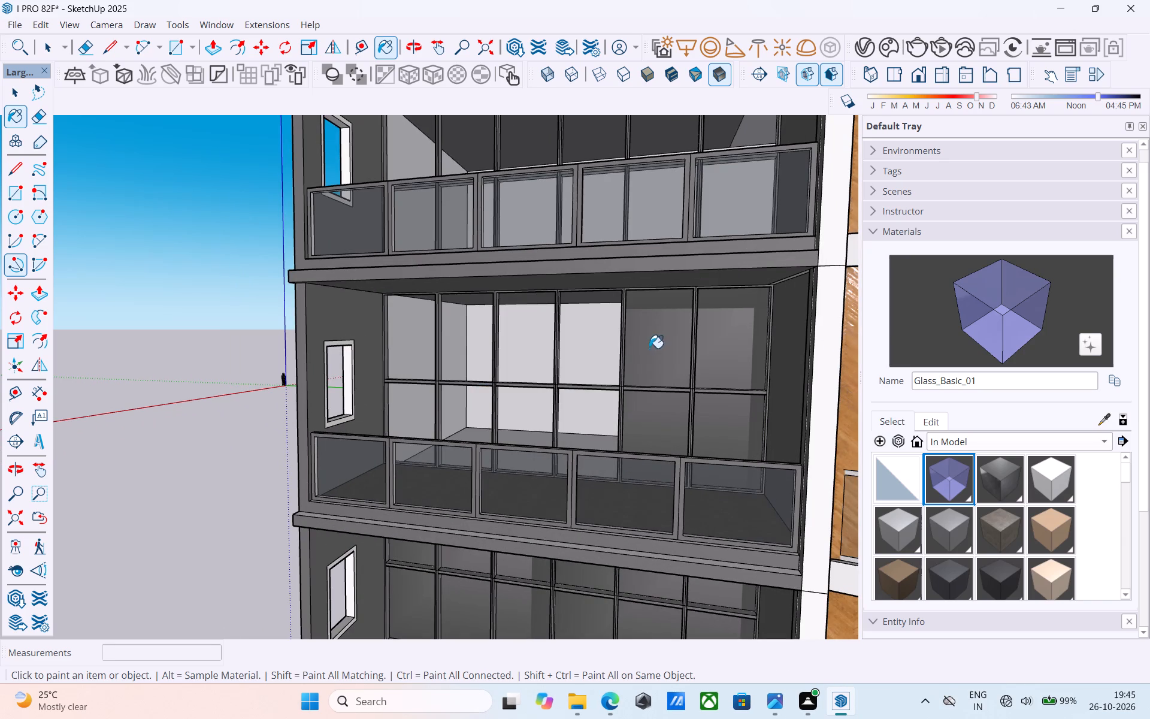
pyautogui.click(647, 352)
pyautogui.click(668, 427)
pyautogui.click(730, 428)
pyautogui.moveTo(721, 367); pyautogui.dragTo(724, 357)
# Paint all twelve panes of the gridded glazing one floor above the lowest floor with Glass_Basic_01.
pyautogui.scroll(-10, 613, 263)
pyautogui.scroll(8, 525, 442)
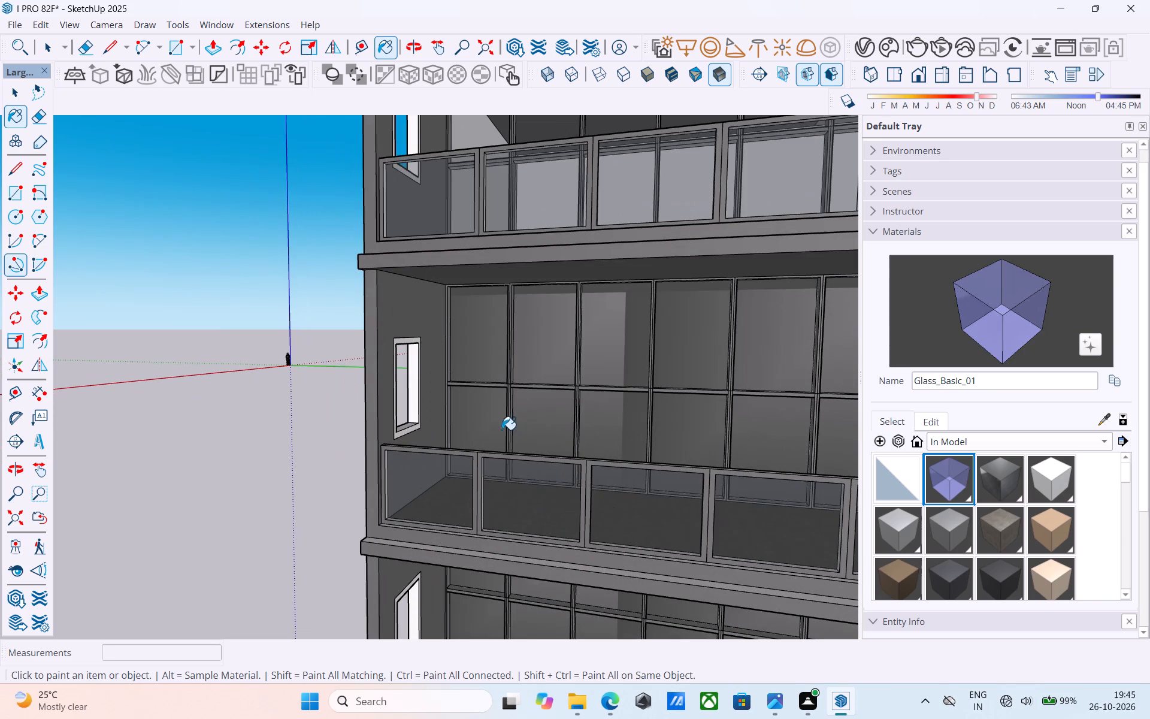
pyautogui.click(489, 420)
pyautogui.click(490, 349)
pyautogui.click(540, 427)
pyautogui.click(553, 364)
pyautogui.moveTo(627, 444); pyautogui.dragTo(629, 428)
pyautogui.click(611, 367)
pyautogui.moveTo(689, 451); pyautogui.dragTo(694, 435)
pyautogui.click(691, 373)
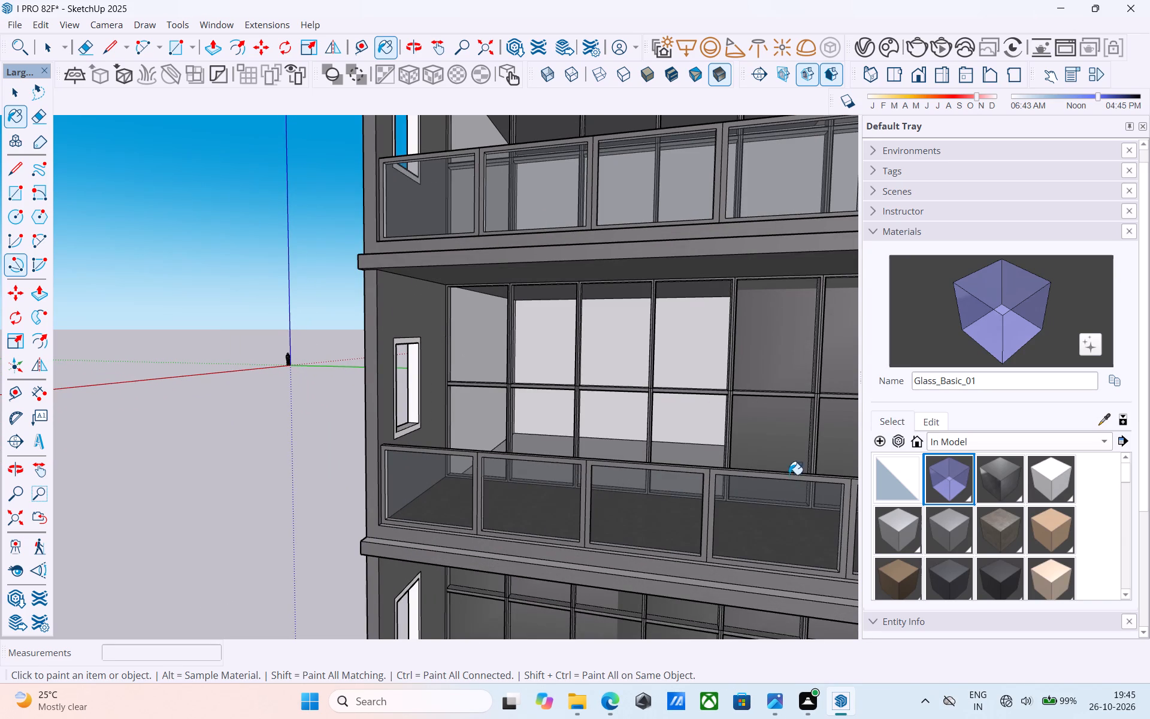
pyautogui.moveTo(777, 436); pyautogui.dragTo(774, 419)
pyautogui.moveTo(780, 355); pyautogui.dragTo(786, 340)
pyautogui.scroll(-5, 510, 382)
pyautogui.scroll(2, 775, 456)
pyautogui.click(679, 413)
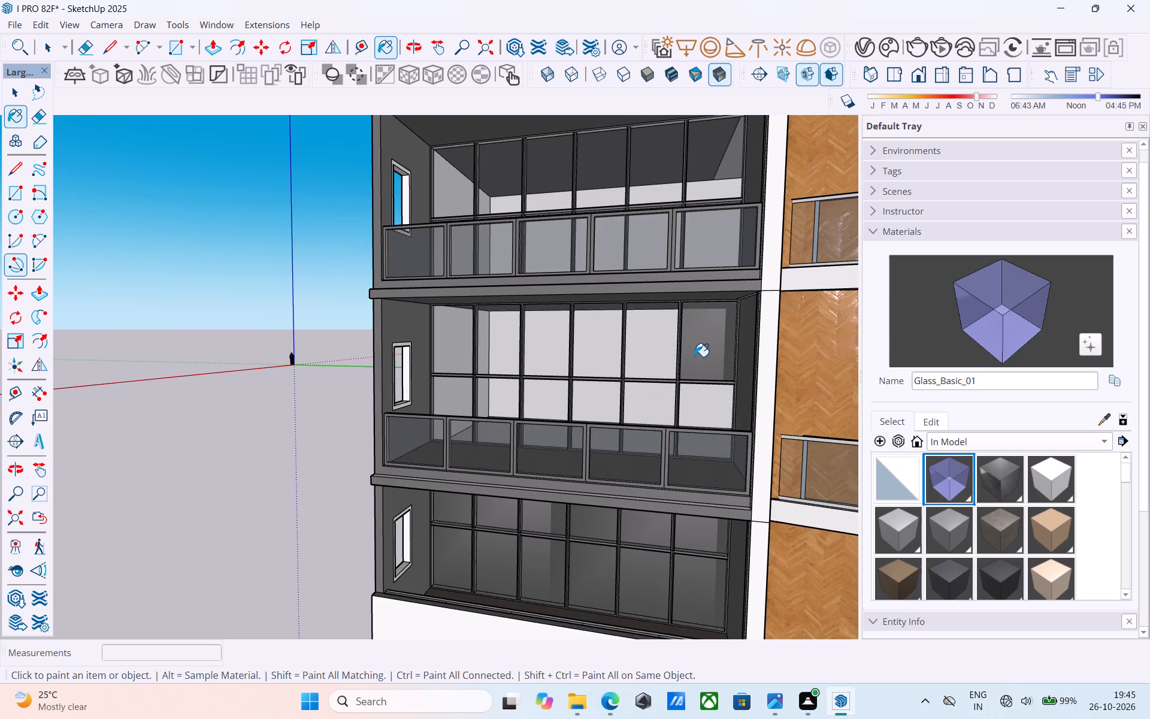
pyautogui.click(695, 355)
# Paint all twelve panes of the lowest floor's gridded glazing, above the white base, with Glass_Basic_01.
pyautogui.scroll(-5, 499, 381)
pyautogui.scroll(8, 479, 545)
pyautogui.click(468, 475)
pyautogui.click(474, 421)
pyautogui.moveTo(516, 478); pyautogui.dragTo(519, 465)
pyautogui.click(523, 413)
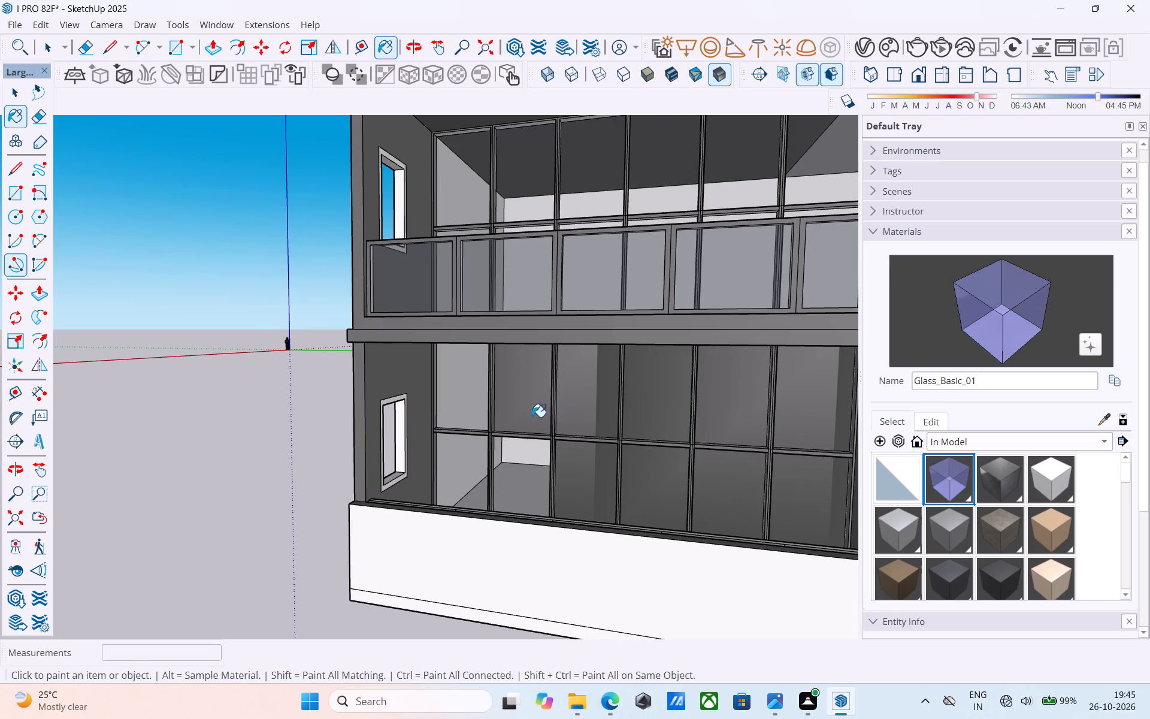
pyautogui.click(577, 470)
pyautogui.click(589, 421)
pyautogui.moveTo(667, 499); pyautogui.dragTo(669, 484)
pyautogui.click(656, 423)
pyautogui.moveTo(719, 494); pyautogui.dragTo(722, 482)
pyautogui.click(721, 429)
pyautogui.moveTo(806, 503); pyautogui.dragTo(807, 474)
pyautogui.click(803, 435)
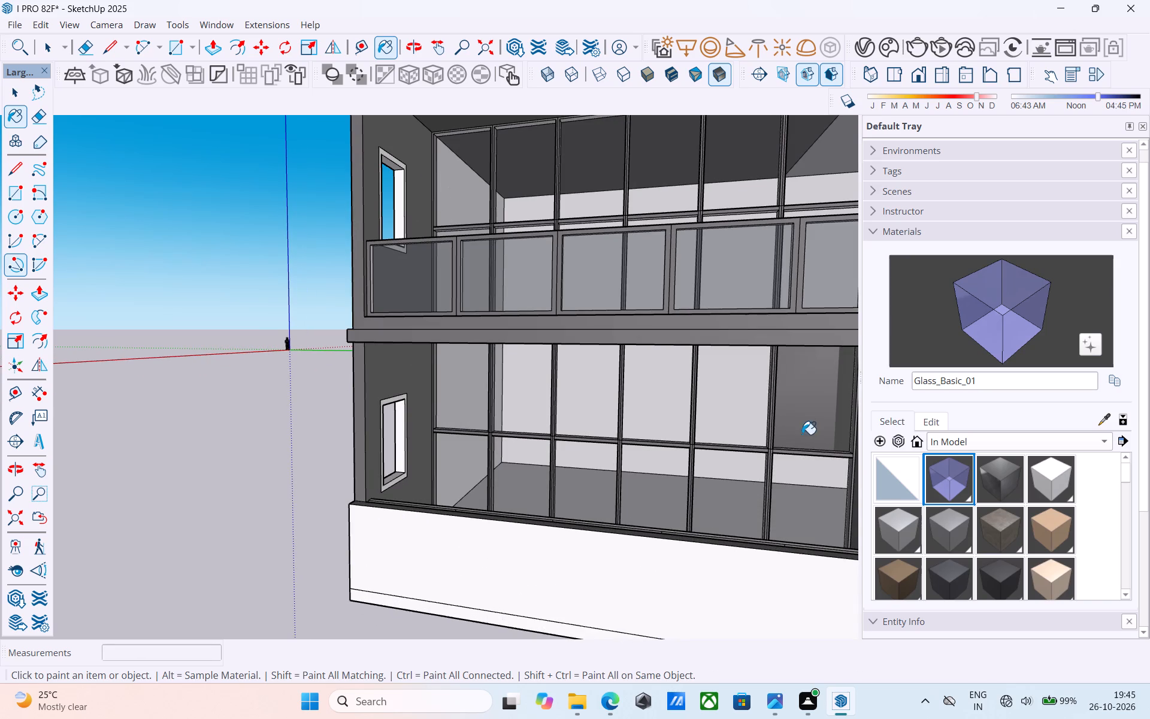
# Adjust the color brightness of the Glass_Basic_01 material to about the middle of its range.
pyautogui.scroll(-10, 625, 448)
pyautogui.moveTo(526, 533); pyautogui.dragTo(348, 587, button='middle')
pyautogui.scroll(-5, 347, 583)
pyautogui.moveTo(540, 565); pyautogui.dragTo(686, 509, button='middle')
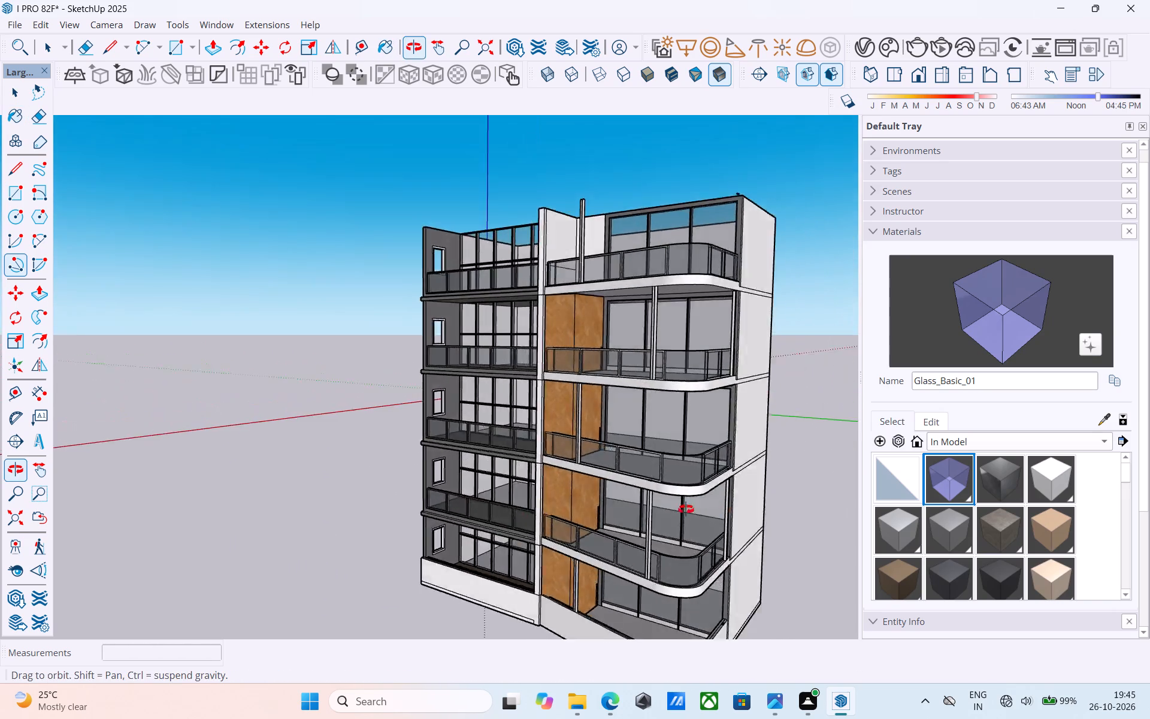
pyautogui.moveTo(686, 509); pyautogui.dragTo(807, 509, button='middle')
pyautogui.click(924, 418)
pyautogui.moveTo(955, 491); pyautogui.dragTo(955, 491)
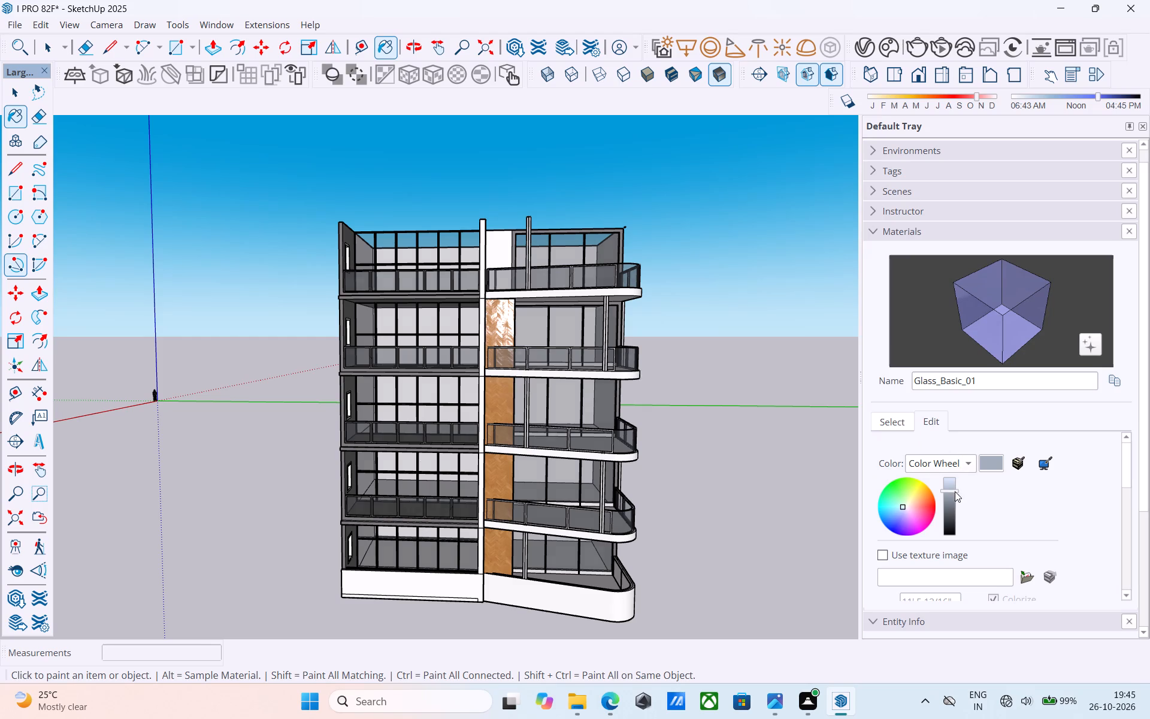
pyautogui.moveTo(955, 491); pyautogui.dragTo(963, 561)
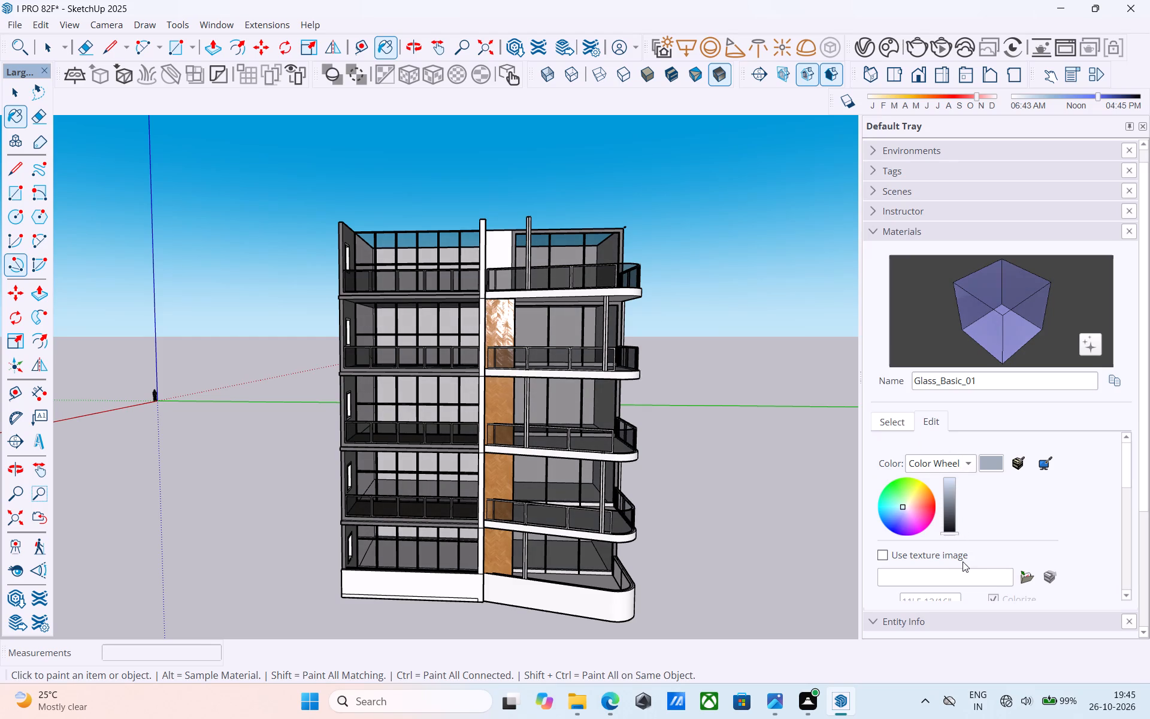
pyautogui.moveTo(963, 561); pyautogui.dragTo(957, 507)
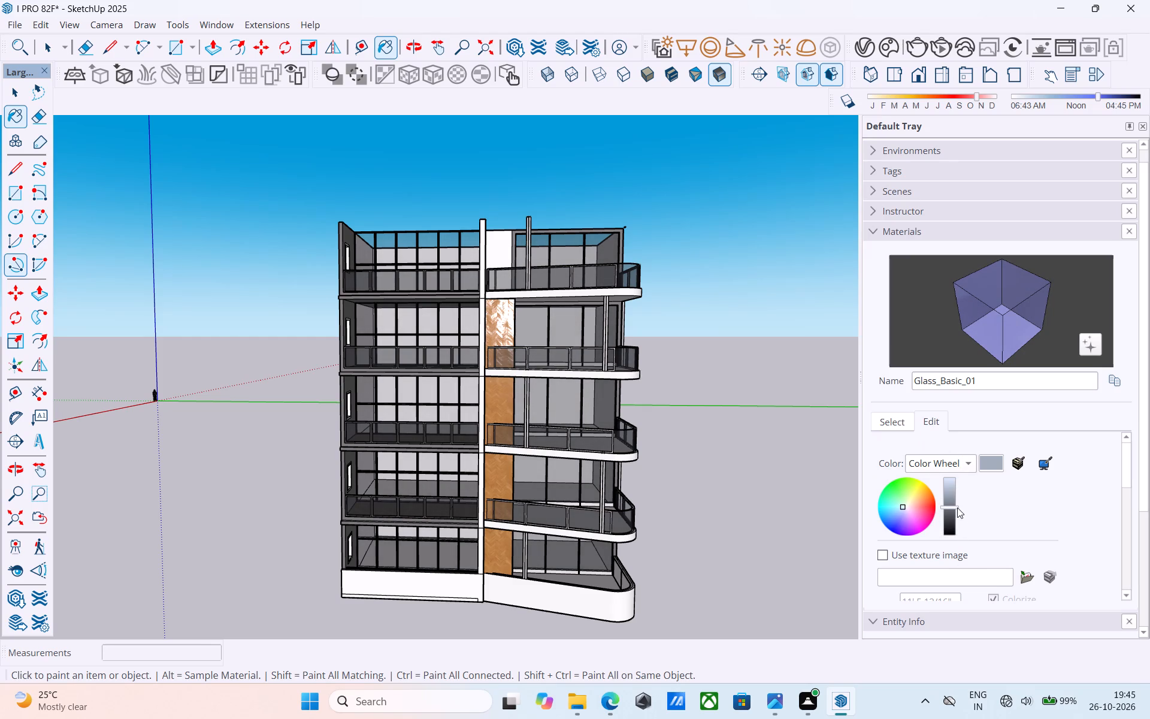
# Save the model, purging its unused items, and return to the Select tool.
pyautogui.moveTo(726, 494); pyautogui.dragTo(451, 509, button='middle')
pyautogui.moveTo(641, 497); pyautogui.dragTo(745, 472, button='middle')
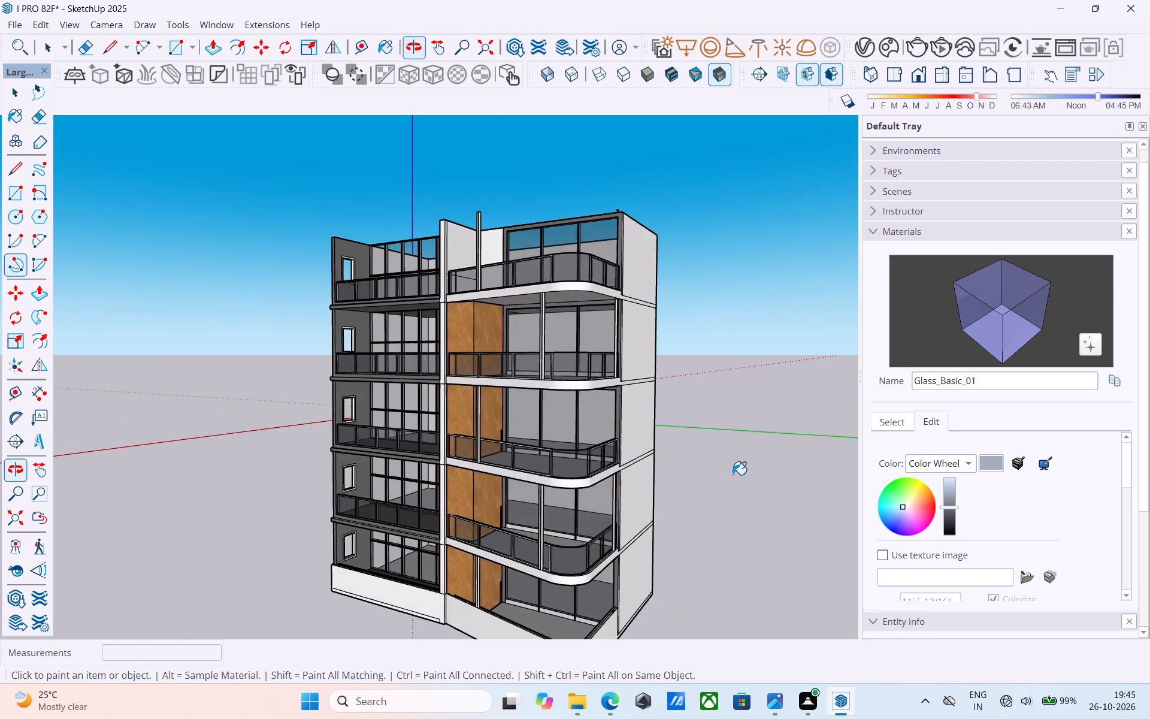
pyautogui.scroll(4, 487, 476)
pyautogui.moveTo(482, 476); pyautogui.dragTo(545, 473, button='middle')
pyautogui.scroll(-4, 545, 473)
pyautogui.keyDown('shift'); pyautogui.moveTo(545, 473); pyautogui.dragTo(521, 575, button='middle'); pyautogui.keyUp('shift')
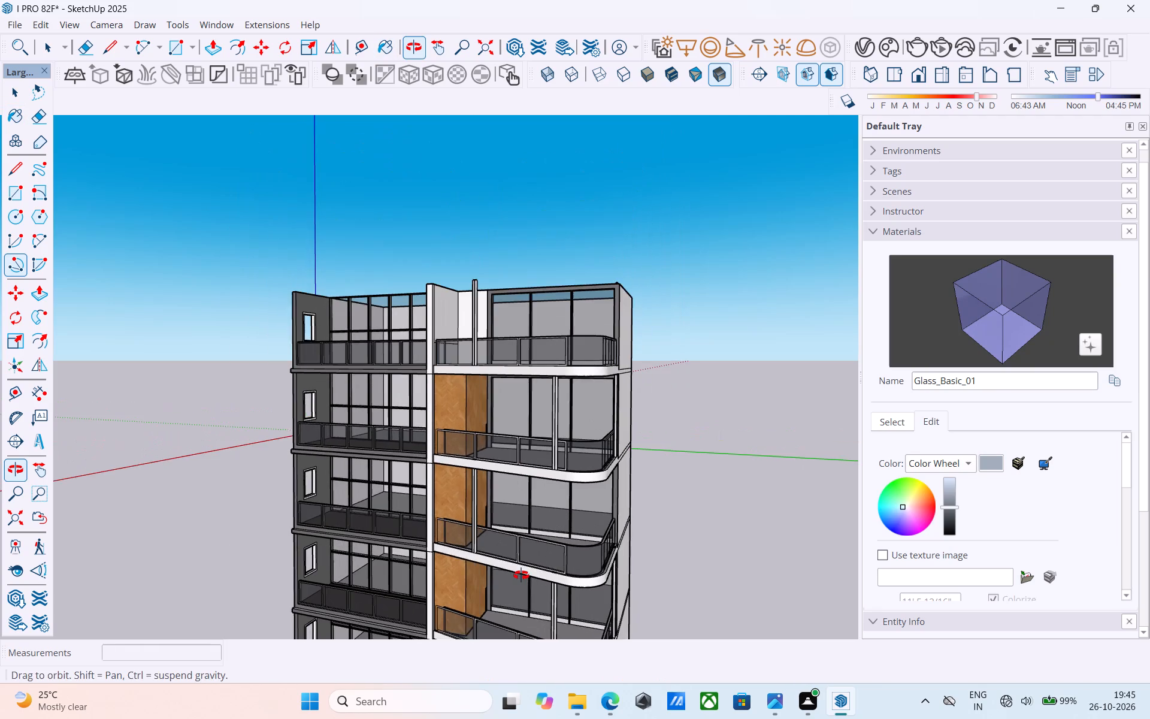
pyautogui.keyDown('shift'); pyautogui.moveTo(521, 575); pyautogui.dragTo(520, 576, button='middle'); pyautogui.keyUp('shift')
pyautogui.hotkey('ctrl', 's')
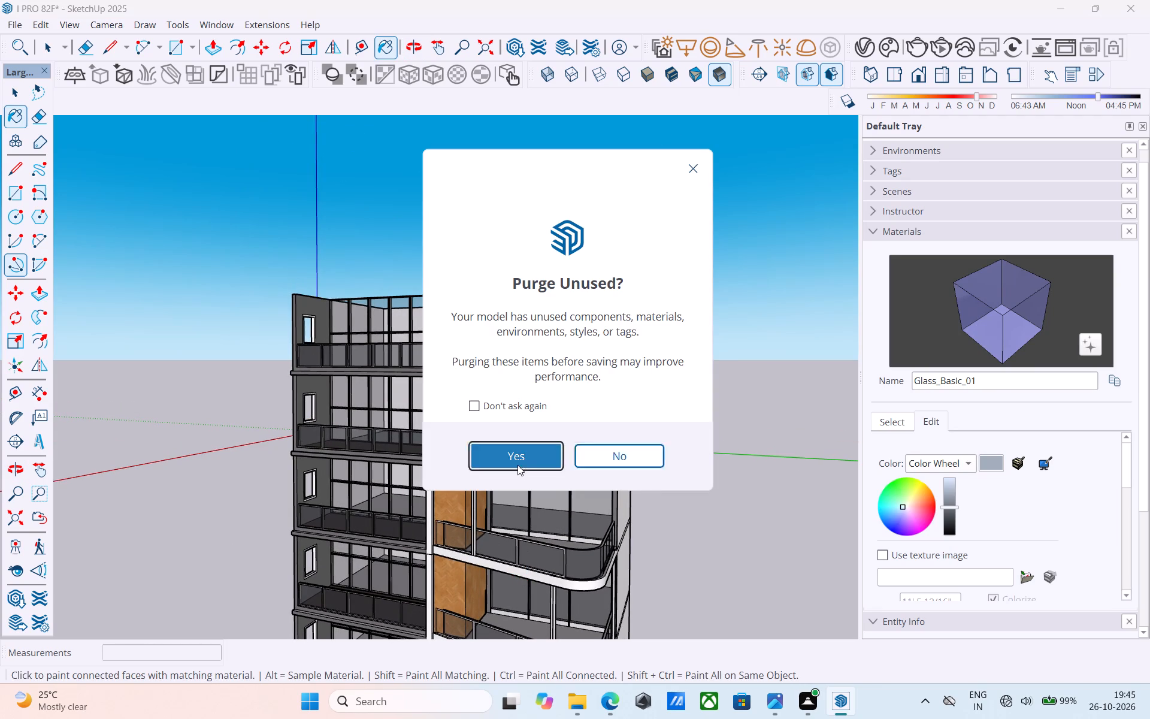
pyautogui.click(517, 465)
pyautogui.press('space')
# Examine the curved balconies, their railings and vertical posts on every floor from several angles.
pyautogui.scroll(-6, 519, 461)
pyautogui.moveTo(519, 466); pyautogui.dragTo(535, 533, button='middle')
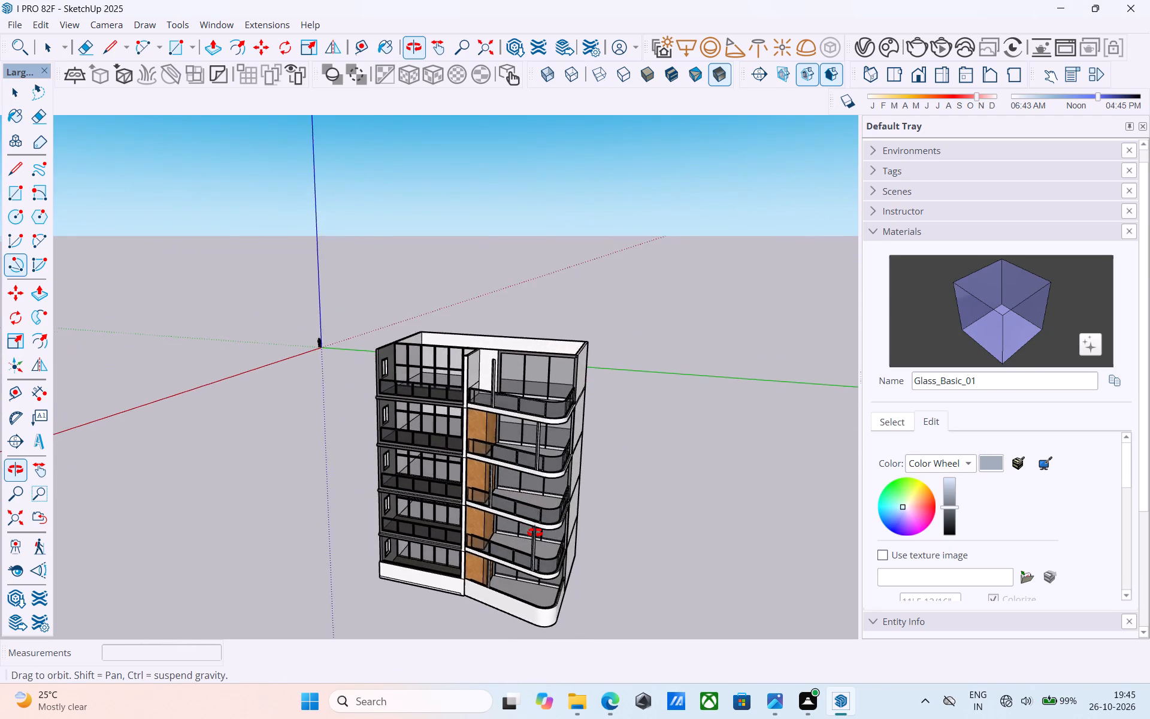
pyautogui.moveTo(535, 533); pyautogui.dragTo(535, 533, button='middle')
pyautogui.scroll(20, 540, 504)
pyautogui.scroll(3, 540, 504)
pyautogui.scroll(-2, 444, 484)
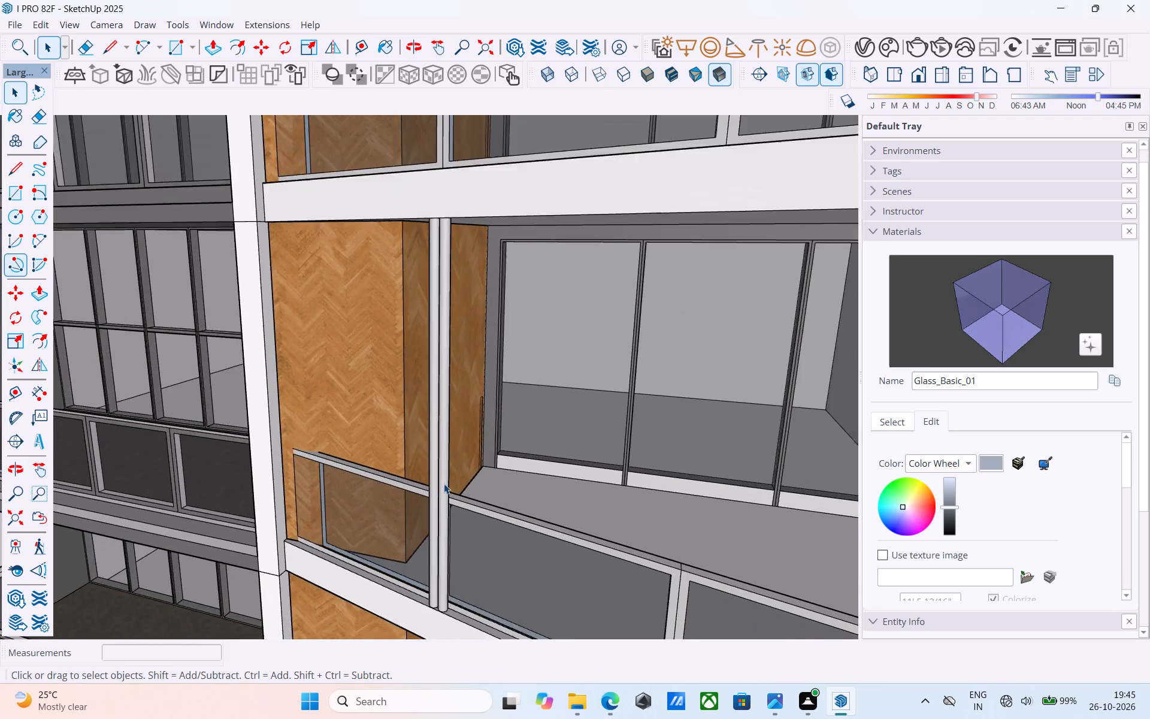
pyautogui.scroll(-13, 444, 484)
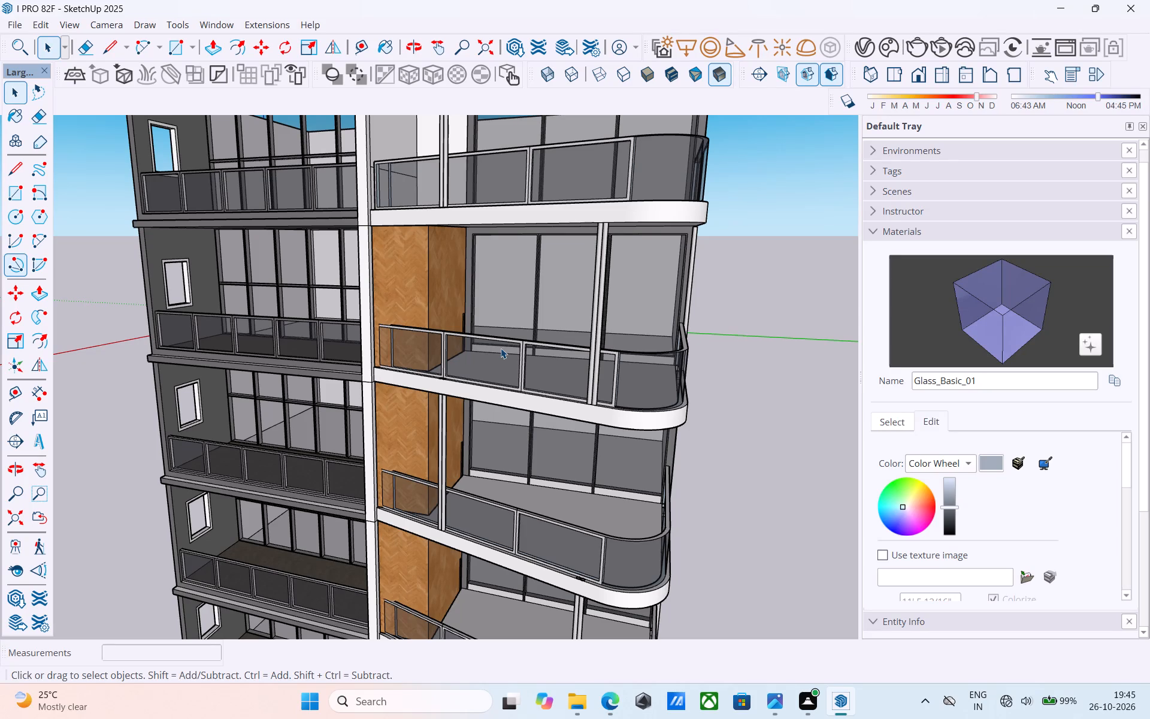
pyautogui.scroll(1, 501, 347)
pyautogui.scroll(-10, 504, 340)
pyautogui.moveTo(504, 337); pyautogui.dragTo(500, 343, button='middle')
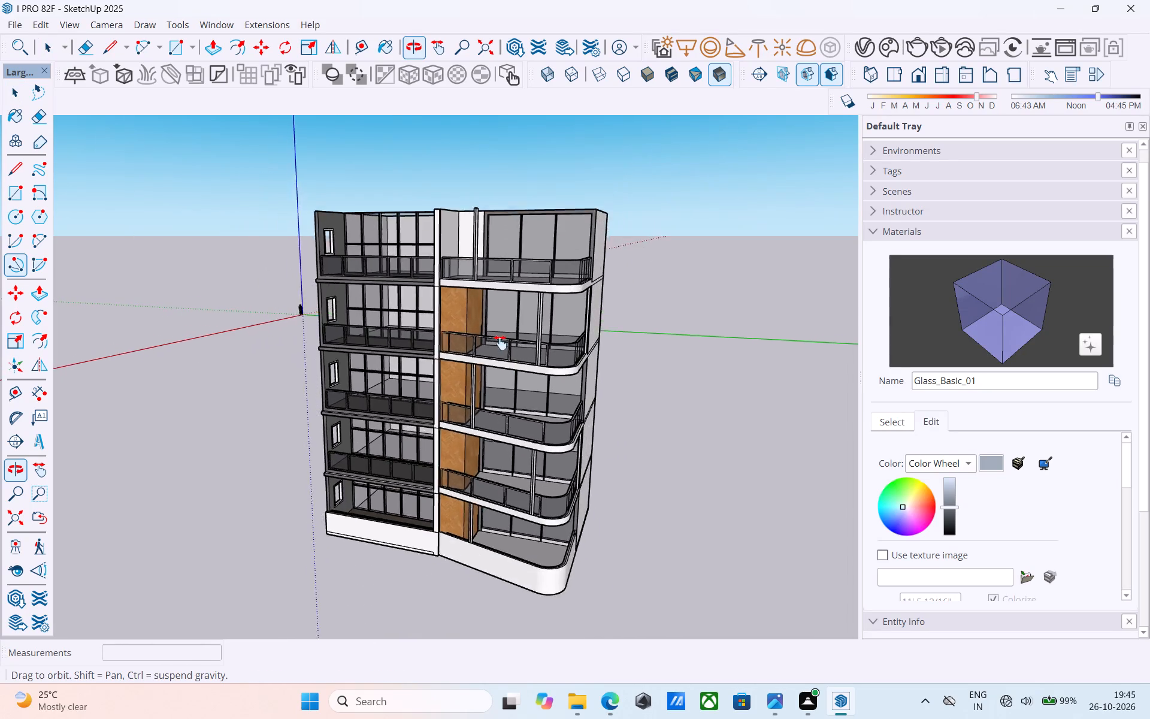
pyautogui.moveTo(500, 343); pyautogui.dragTo(380, 527, button='middle')
pyautogui.scroll(5, 515, 376)
pyautogui.scroll(-5, 515, 373)
pyautogui.keyDown('shift'); pyautogui.moveTo(504, 412); pyautogui.dragTo(474, 387, button='middle'); pyautogui.keyUp('shift')
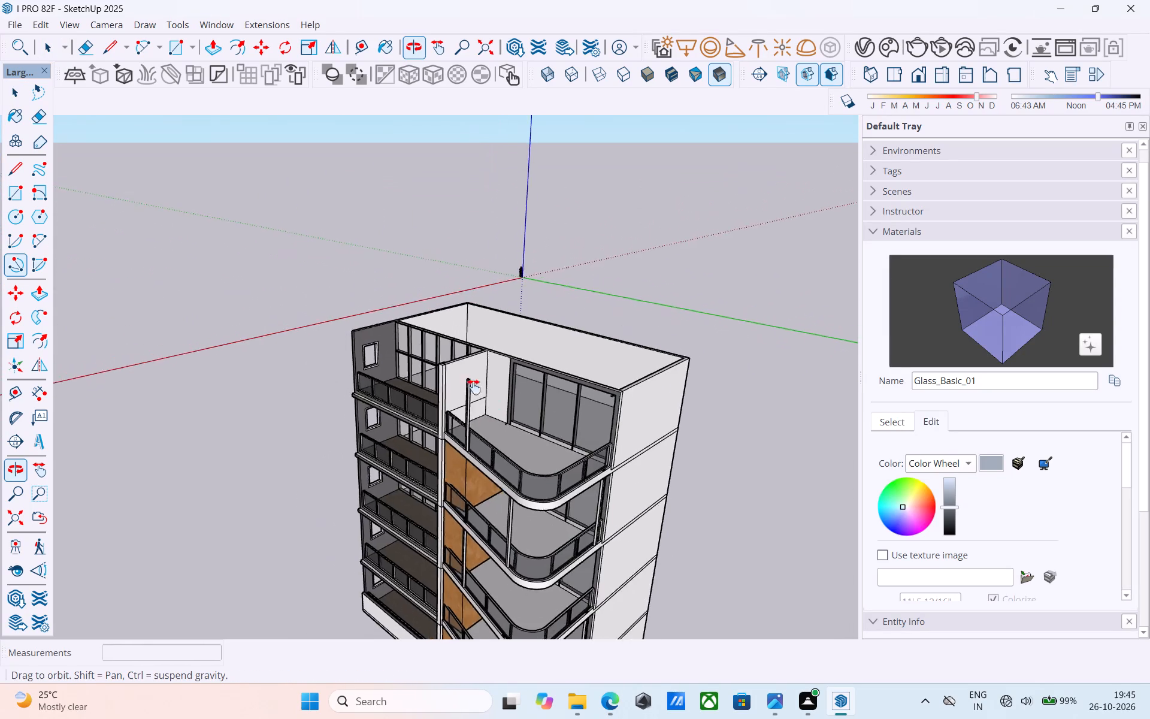
pyautogui.keyDown('shift'); pyautogui.moveTo(474, 387); pyautogui.dragTo(579, 312, button='middle'); pyautogui.keyUp('shift')
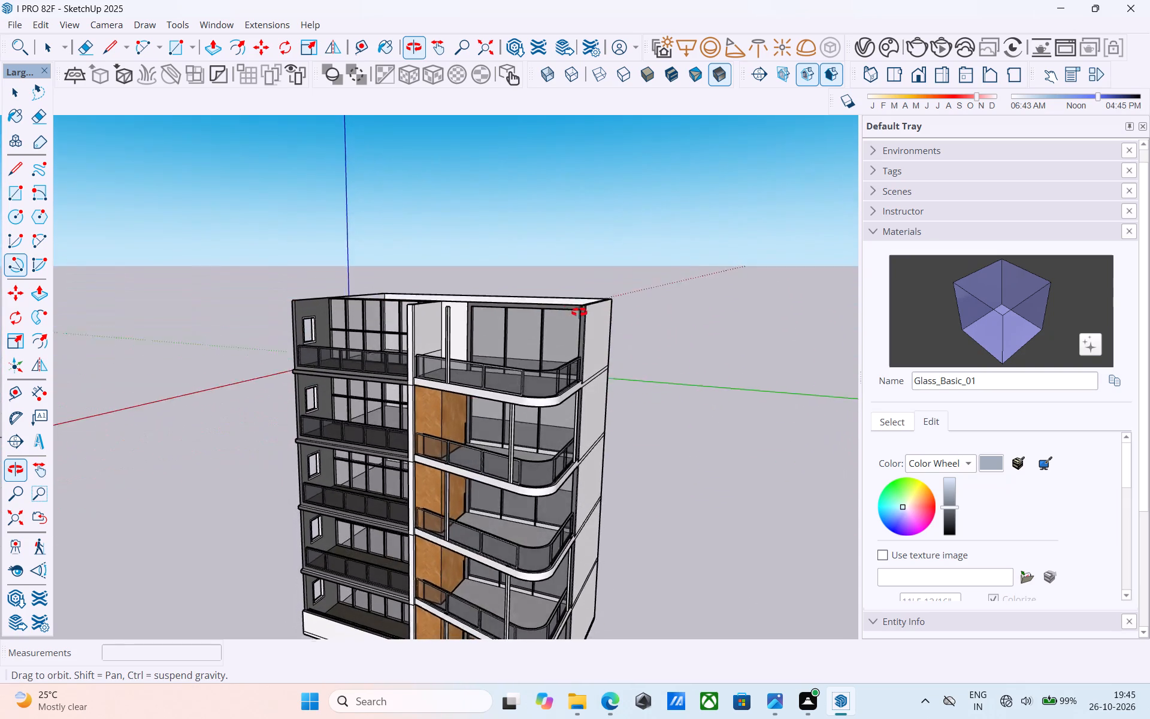
pyautogui.keyDown('shift'); pyautogui.moveTo(579, 312); pyautogui.dragTo(581, 418, button='middle'); pyautogui.keyUp('shift')
pyautogui.moveTo(596, 341); pyautogui.dragTo(594, 377, button='middle')
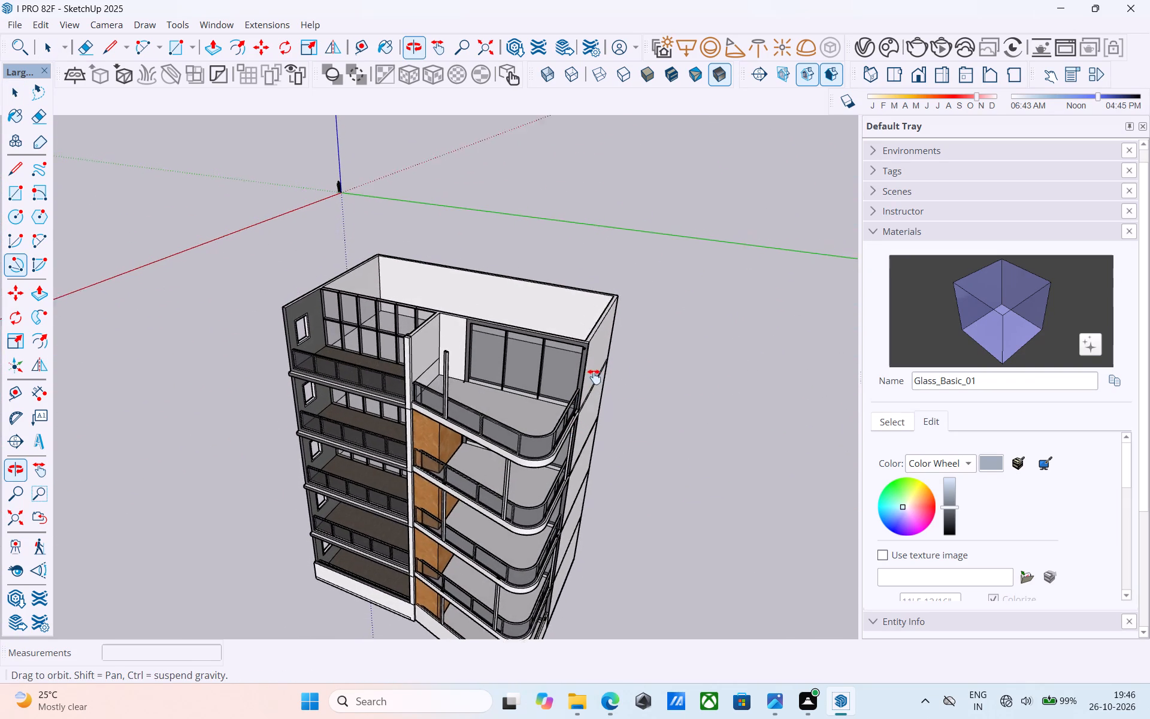
pyautogui.moveTo(594, 377); pyautogui.dragTo(598, 398, button='middle')
pyautogui.moveTo(503, 488); pyautogui.dragTo(507, 472, button='middle')
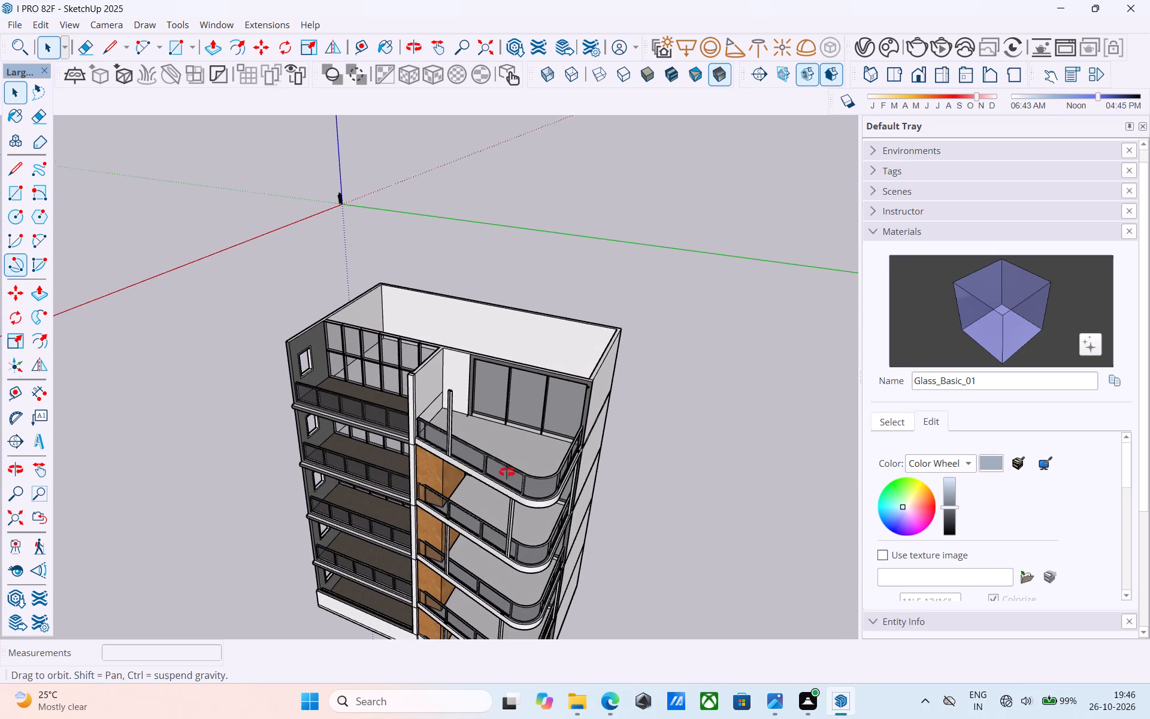
pyautogui.moveTo(507, 472); pyautogui.dragTo(573, 330, button='middle')
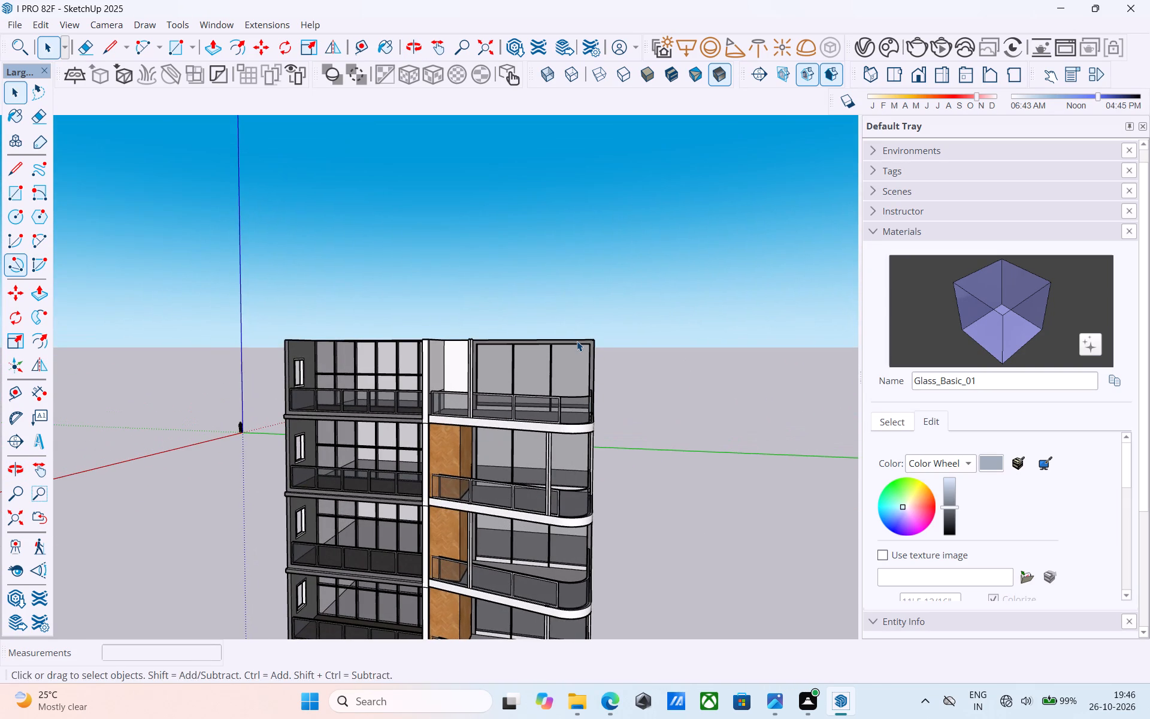
pyautogui.moveTo(609, 455); pyautogui.dragTo(580, 222, button='middle')
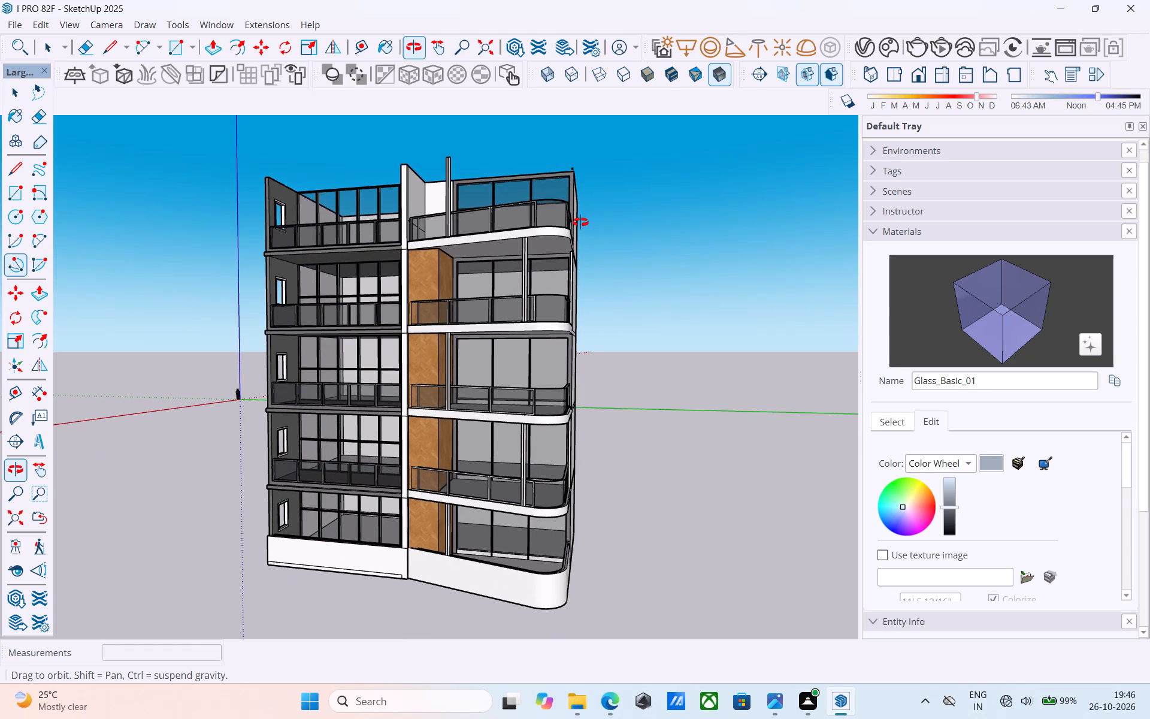
pyautogui.moveTo(580, 222); pyautogui.dragTo(582, 257, button='middle')
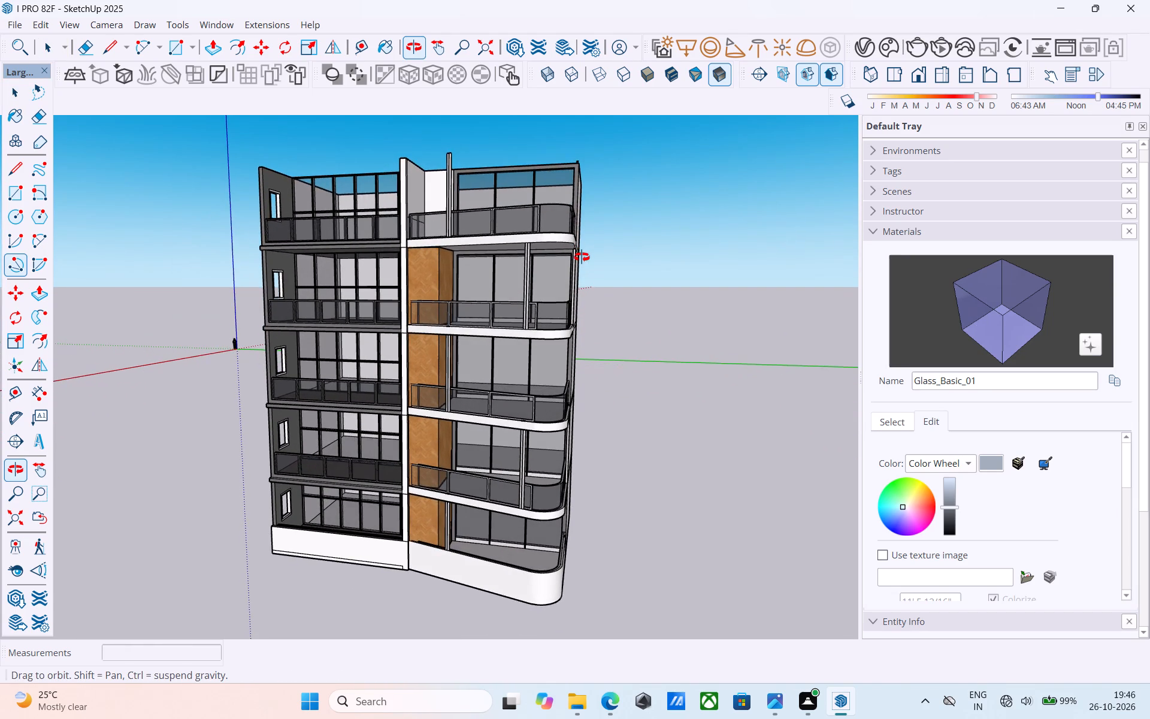
pyautogui.moveTo(582, 257); pyautogui.dragTo(585, 294, button='middle')
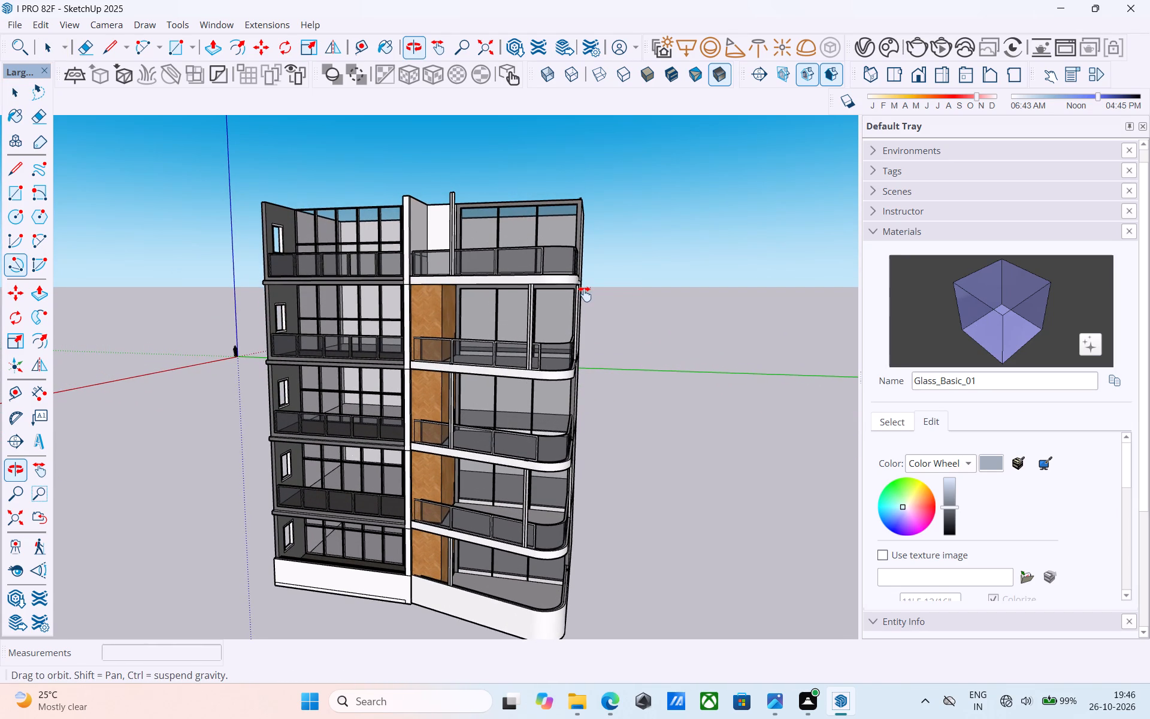
pyautogui.moveTo(585, 294); pyautogui.dragTo(574, 153, button='middle')
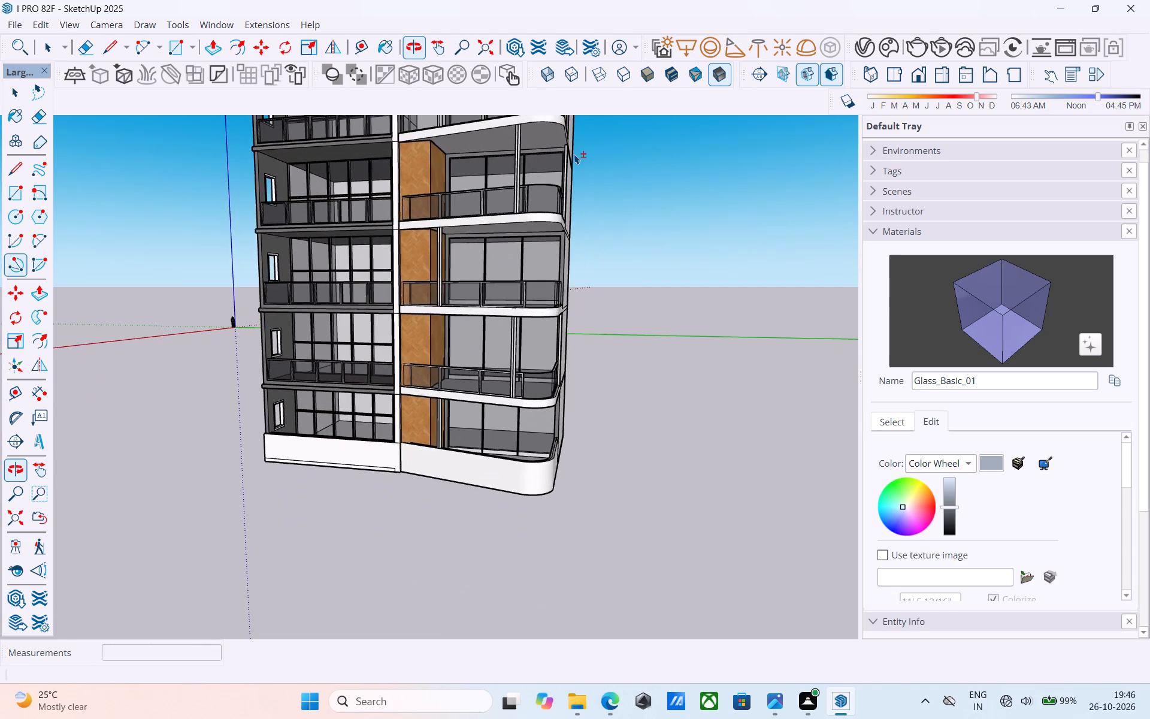
# Delete both pieces of the slim vertical post in front of the lowest floor's wood-clad wall on the curved side.
pyautogui.scroll(16, 512, 376)
pyautogui.click(362, 432)
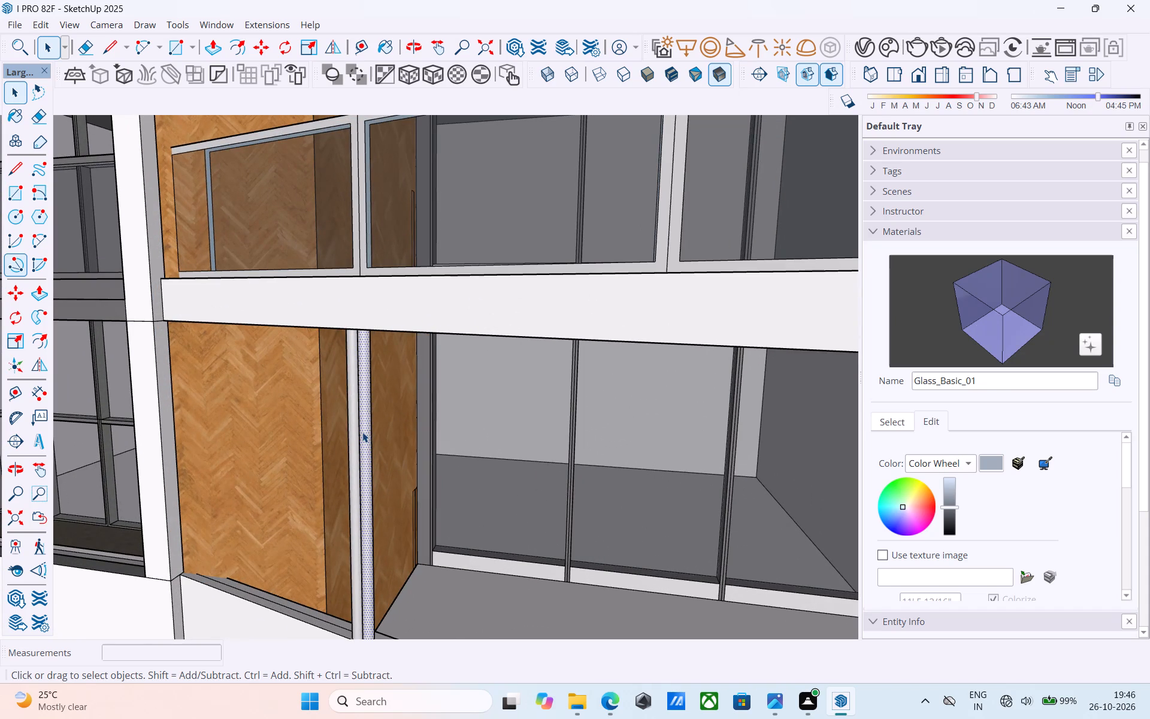
pyautogui.press('Delete')
pyautogui.click(356, 437)
pyautogui.press('Delete')
# Examine the whole facade and the remaining balcony posts from several angles.
pyautogui.scroll(-10, 355, 437)
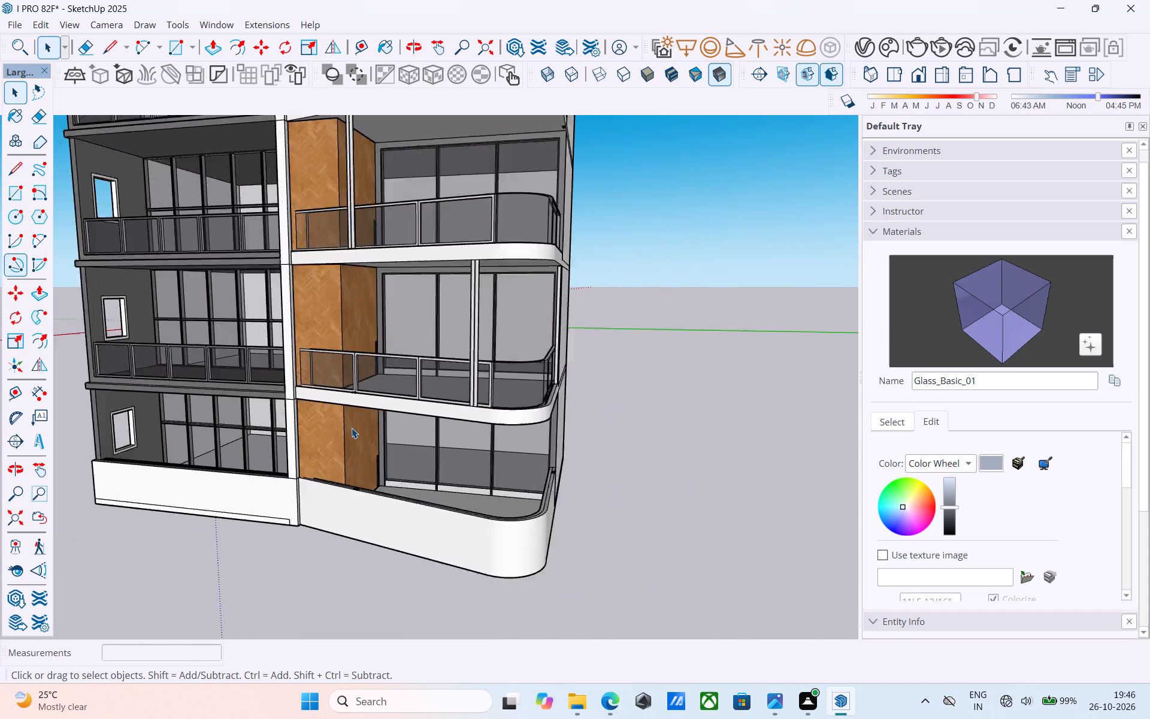
pyautogui.scroll(-13, 352, 428)
pyautogui.keyDown('shift'); pyautogui.moveTo(352, 409); pyautogui.dragTo(349, 478, button='middle'); pyautogui.keyUp('shift')
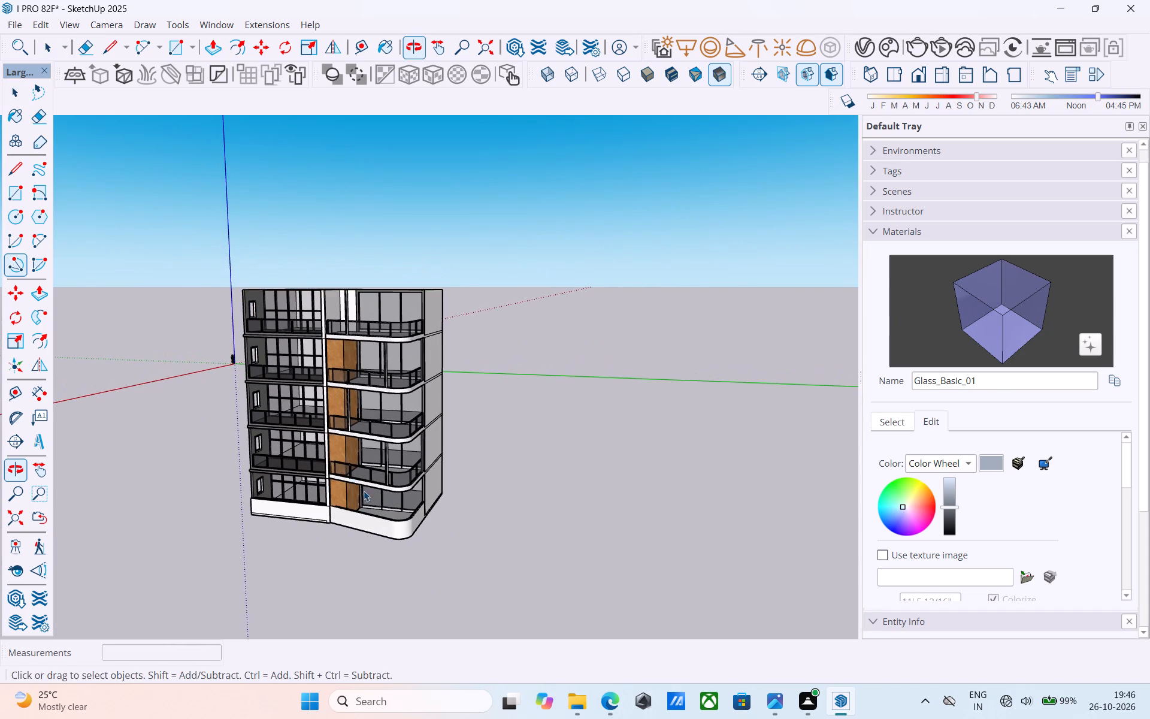
pyautogui.moveTo(379, 495); pyautogui.dragTo(487, 493, button='middle')
pyautogui.moveTo(388, 409); pyautogui.dragTo(376, 496, button='middle')
pyautogui.scroll(6, 371, 469)
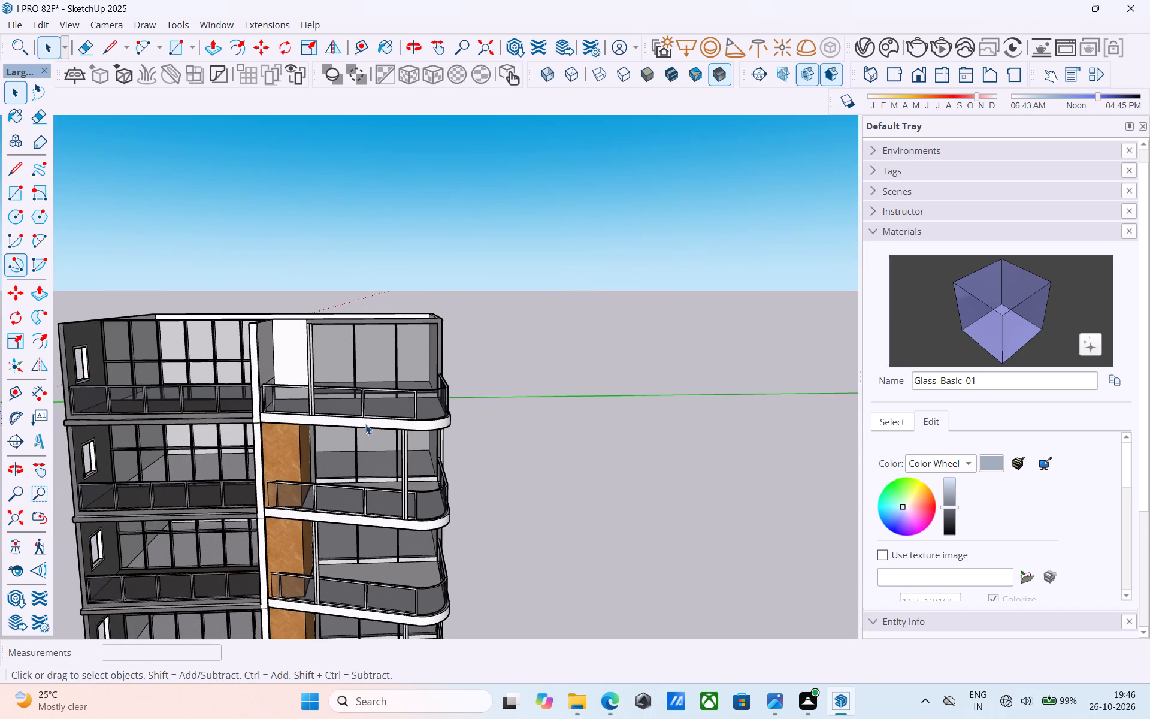
pyautogui.scroll(-6, 365, 424)
pyautogui.keyDown('shift'); pyautogui.moveTo(365, 424); pyautogui.dragTo(195, 518, button='middle'); pyautogui.keyUp('shift')
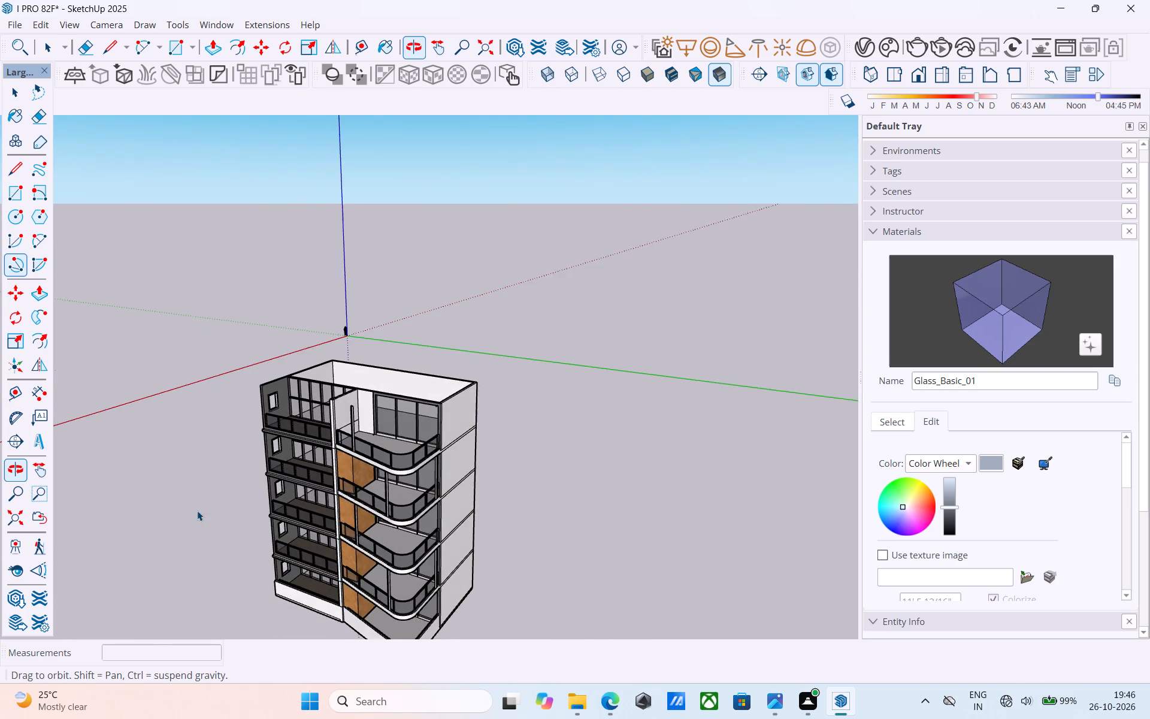
# Examine the whole facade and the posts on the curved balconies from above and below.
pyautogui.scroll(9, 385, 473)
pyautogui.moveTo(389, 470); pyautogui.dragTo(385, 358, button='middle')
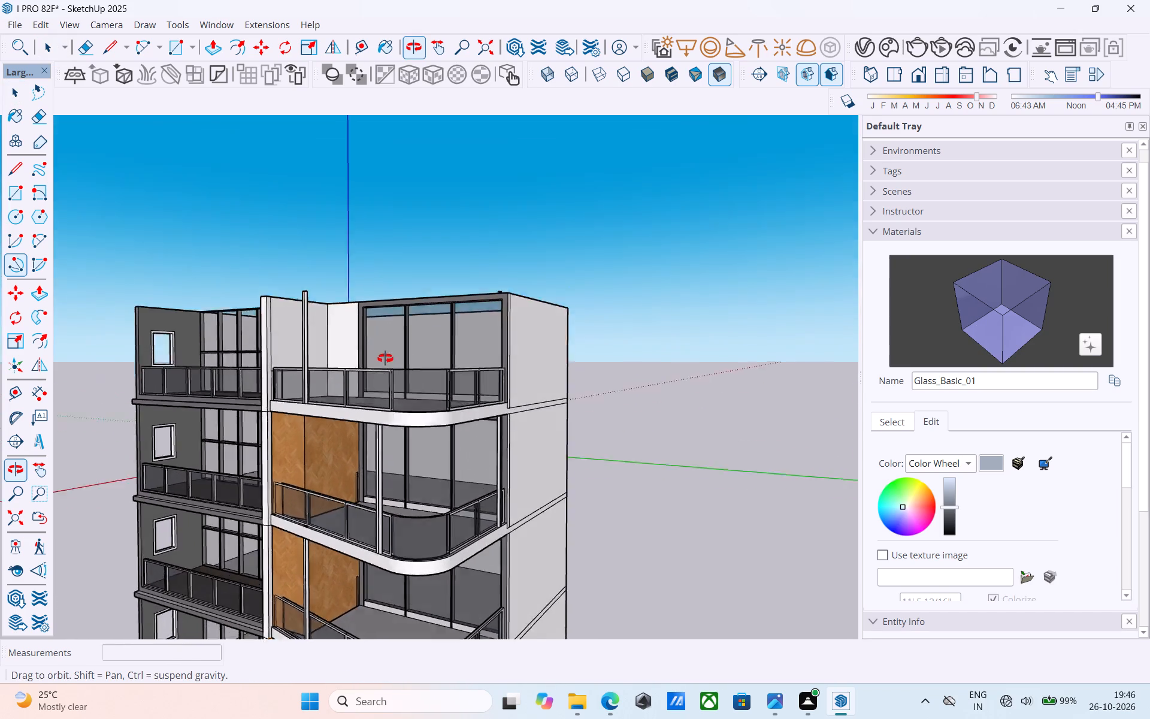
pyautogui.moveTo(385, 358); pyautogui.dragTo(406, 271, button='middle')
pyautogui.scroll(-2, 408, 259)
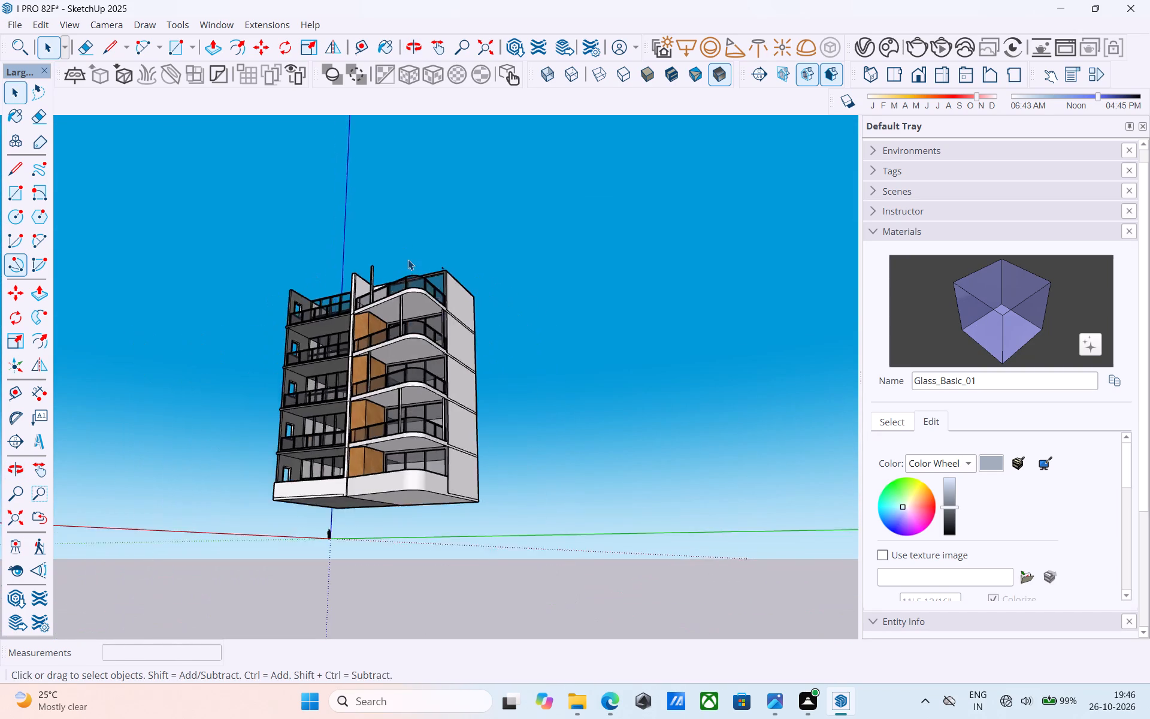
pyautogui.scroll(-9, 408, 259)
pyautogui.scroll(9, 408, 327)
pyautogui.moveTo(398, 530); pyautogui.dragTo(431, 594, button='middle')
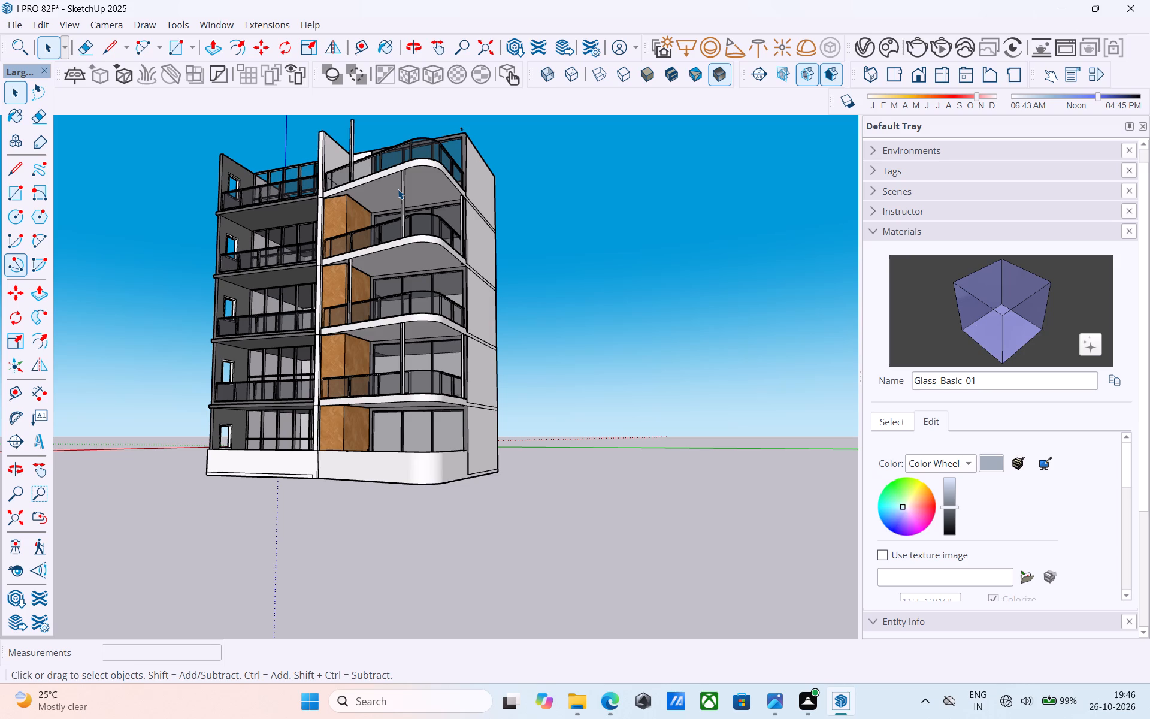
pyautogui.moveTo(435, 309); pyautogui.dragTo(517, 452, button='middle')
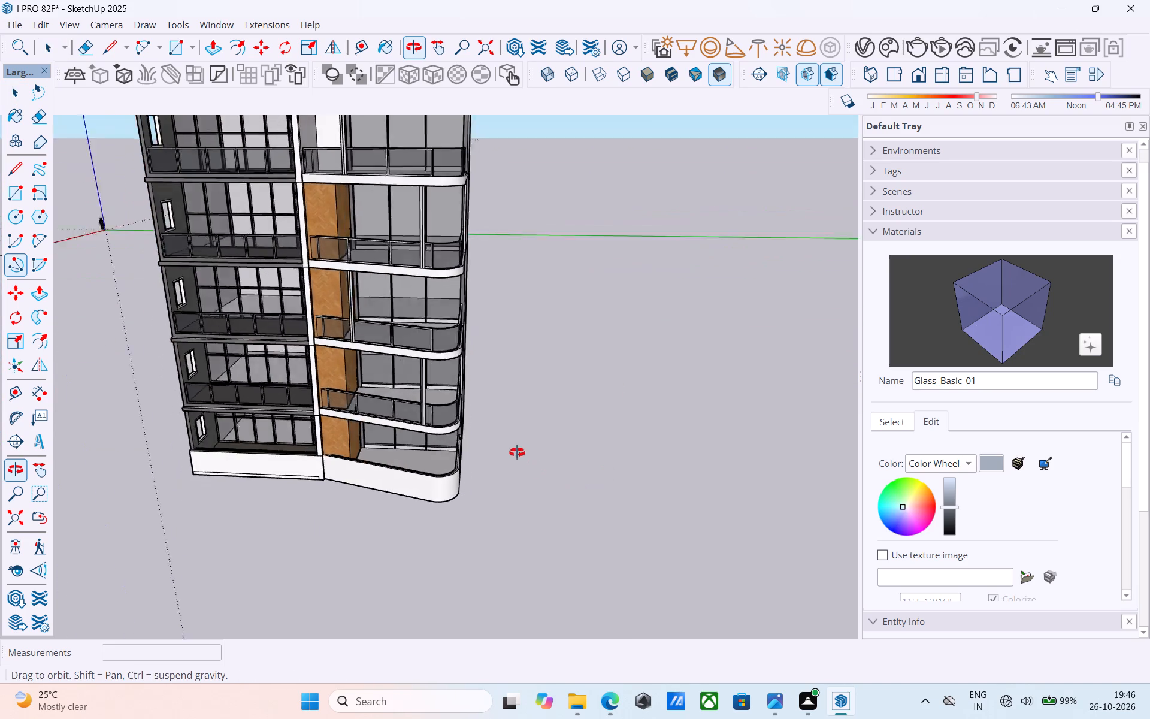
pyautogui.moveTo(517, 452); pyautogui.dragTo(499, 445, button='middle')
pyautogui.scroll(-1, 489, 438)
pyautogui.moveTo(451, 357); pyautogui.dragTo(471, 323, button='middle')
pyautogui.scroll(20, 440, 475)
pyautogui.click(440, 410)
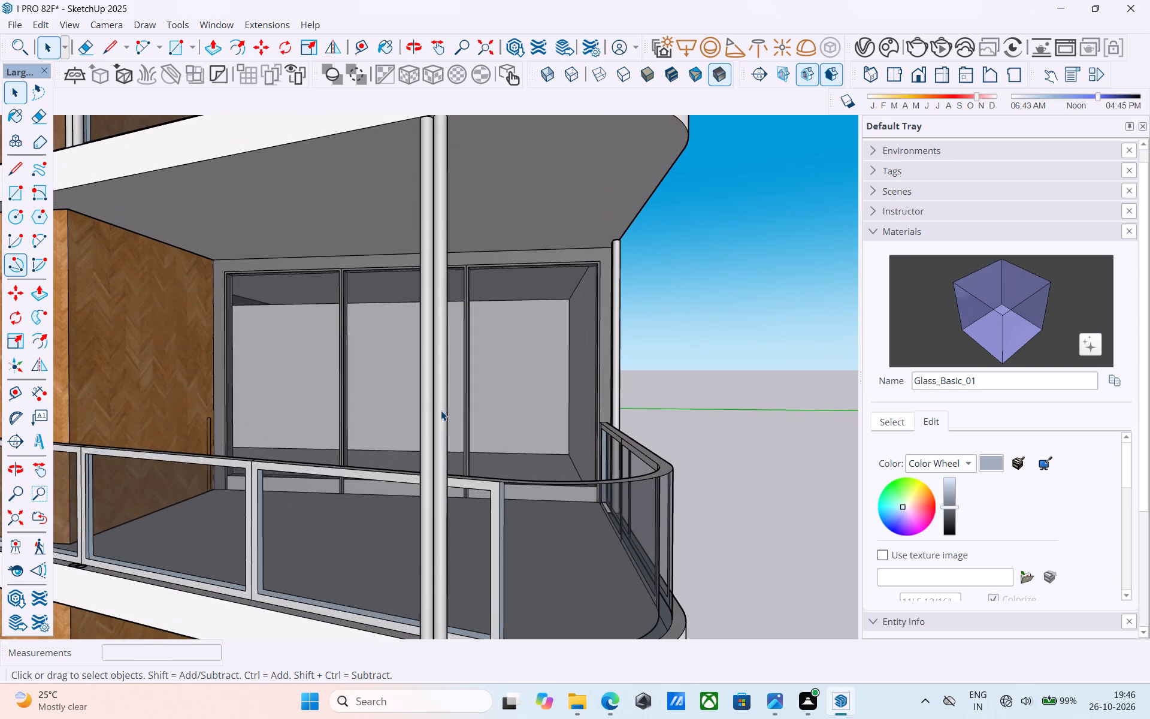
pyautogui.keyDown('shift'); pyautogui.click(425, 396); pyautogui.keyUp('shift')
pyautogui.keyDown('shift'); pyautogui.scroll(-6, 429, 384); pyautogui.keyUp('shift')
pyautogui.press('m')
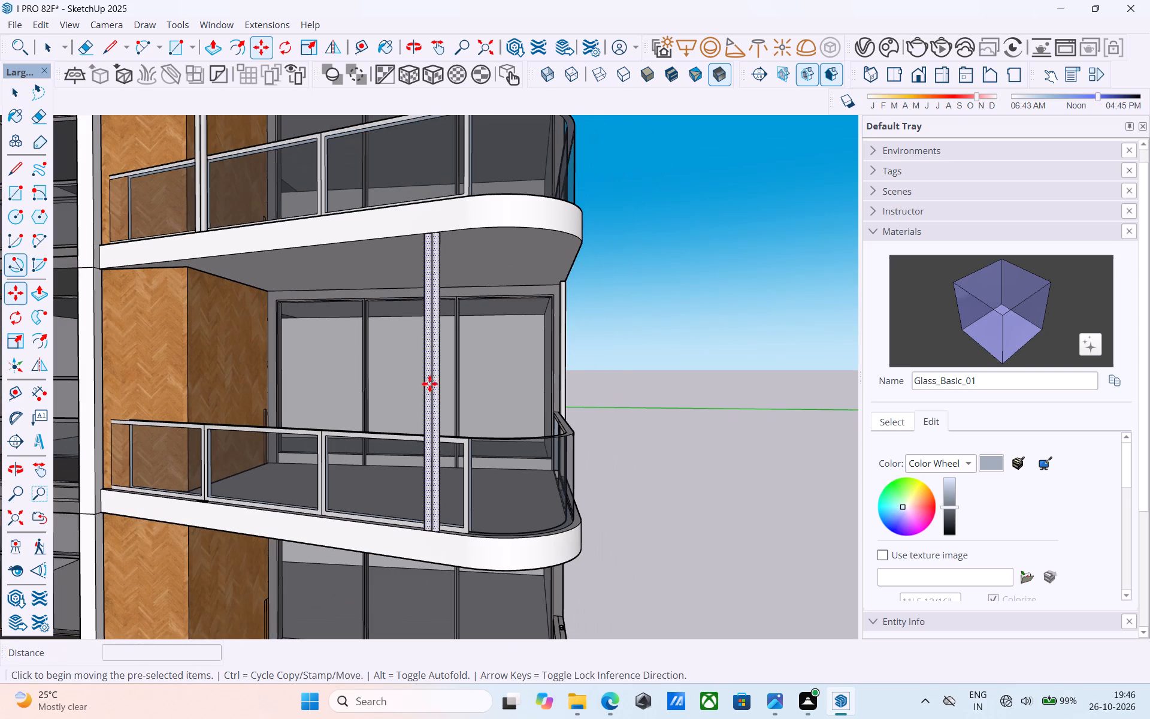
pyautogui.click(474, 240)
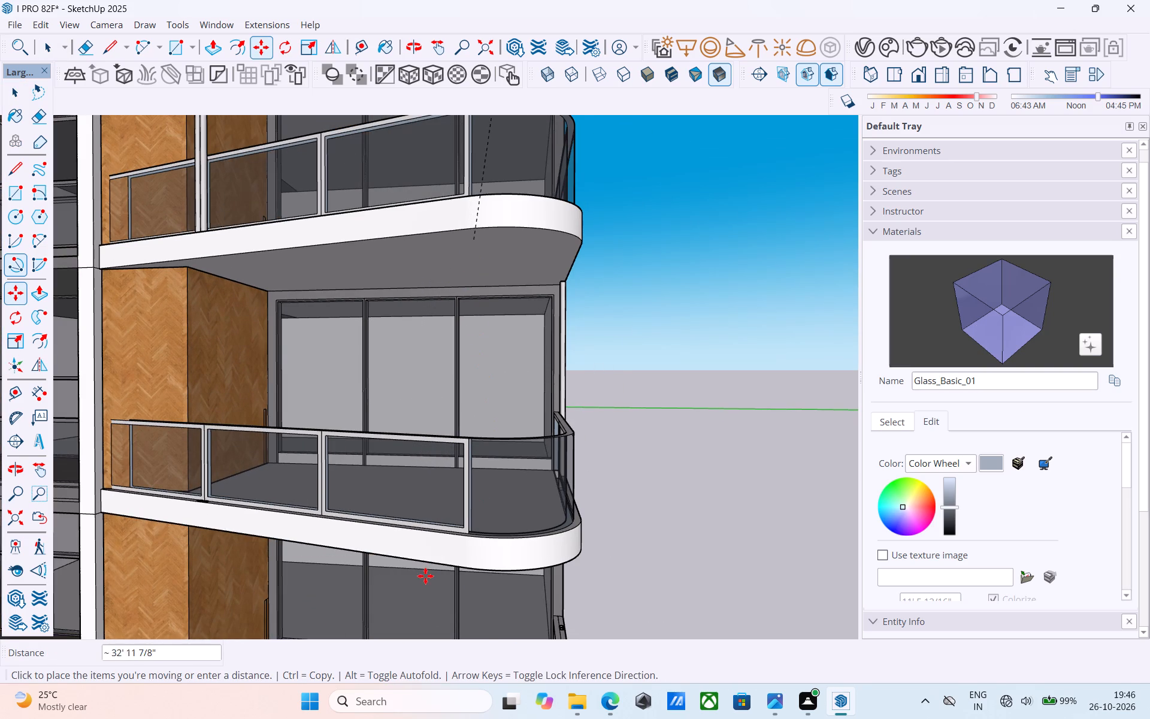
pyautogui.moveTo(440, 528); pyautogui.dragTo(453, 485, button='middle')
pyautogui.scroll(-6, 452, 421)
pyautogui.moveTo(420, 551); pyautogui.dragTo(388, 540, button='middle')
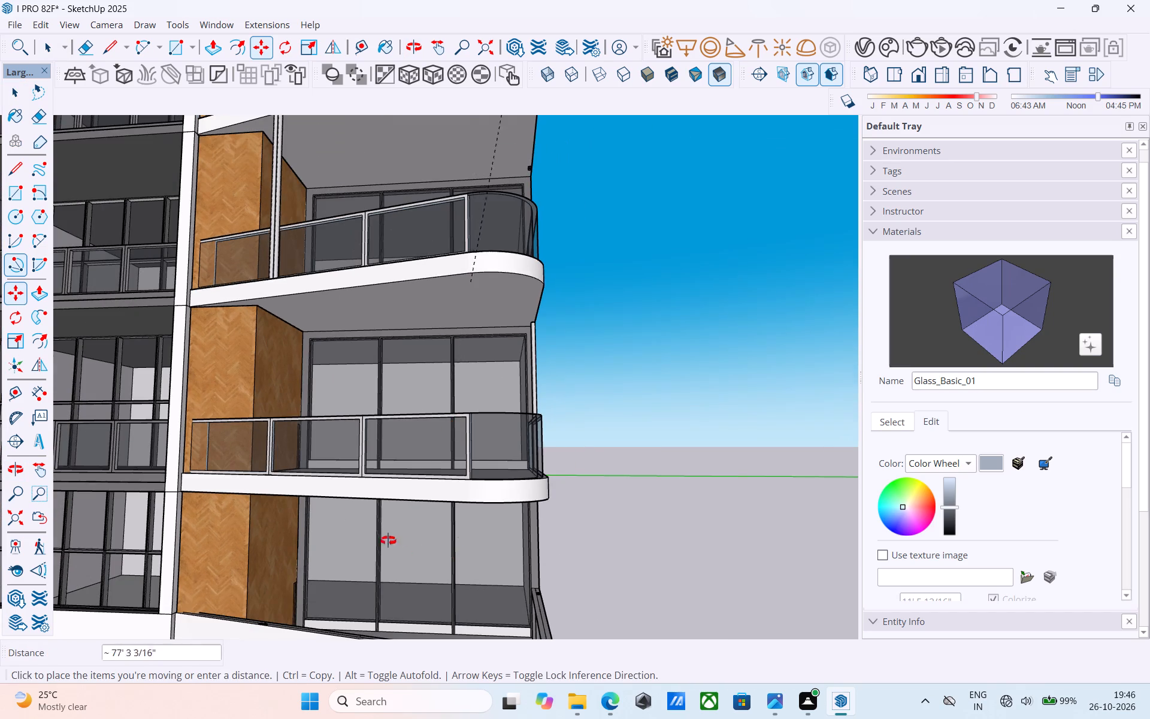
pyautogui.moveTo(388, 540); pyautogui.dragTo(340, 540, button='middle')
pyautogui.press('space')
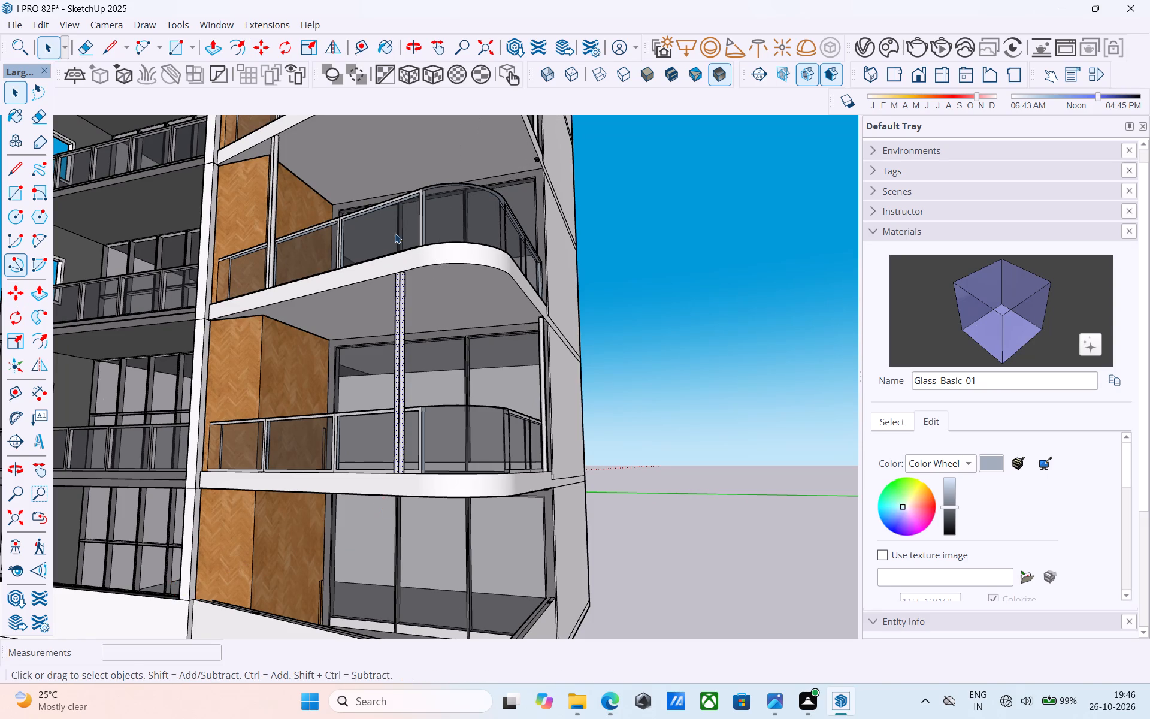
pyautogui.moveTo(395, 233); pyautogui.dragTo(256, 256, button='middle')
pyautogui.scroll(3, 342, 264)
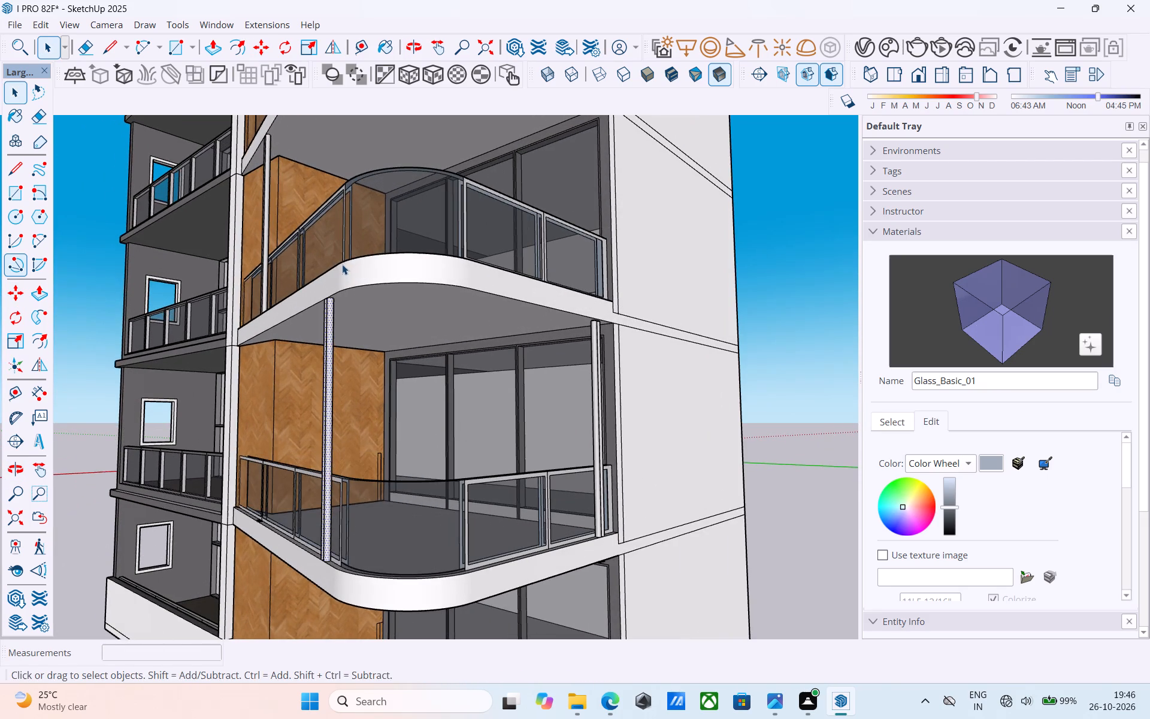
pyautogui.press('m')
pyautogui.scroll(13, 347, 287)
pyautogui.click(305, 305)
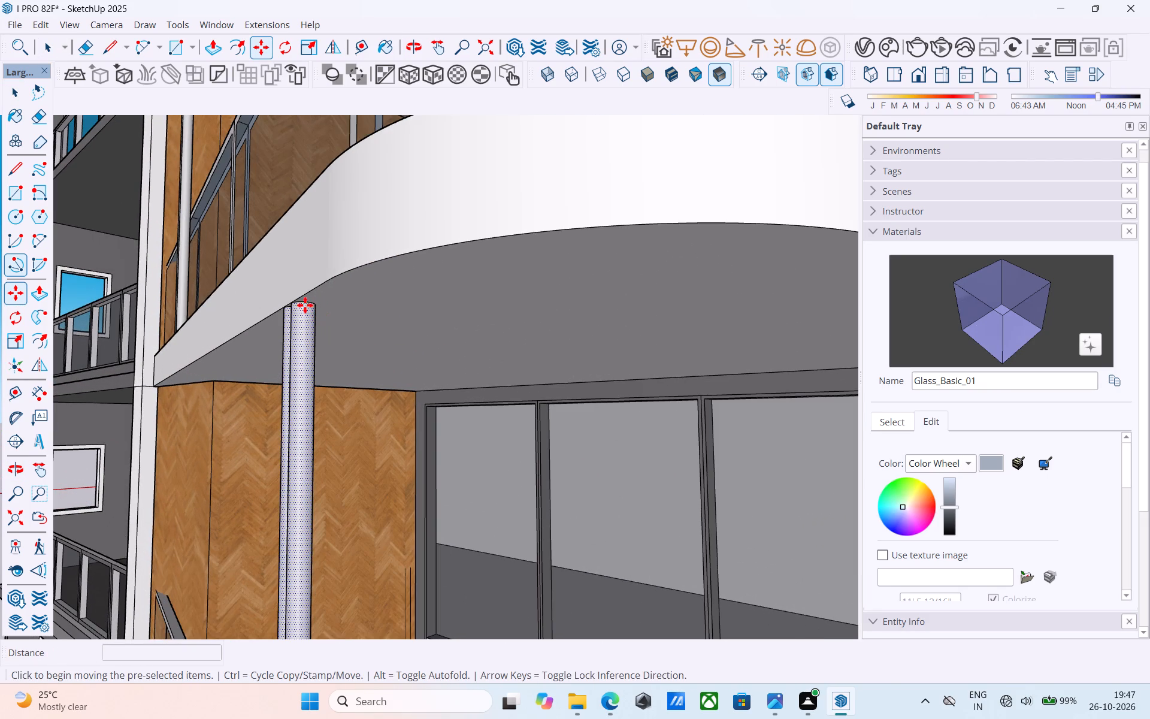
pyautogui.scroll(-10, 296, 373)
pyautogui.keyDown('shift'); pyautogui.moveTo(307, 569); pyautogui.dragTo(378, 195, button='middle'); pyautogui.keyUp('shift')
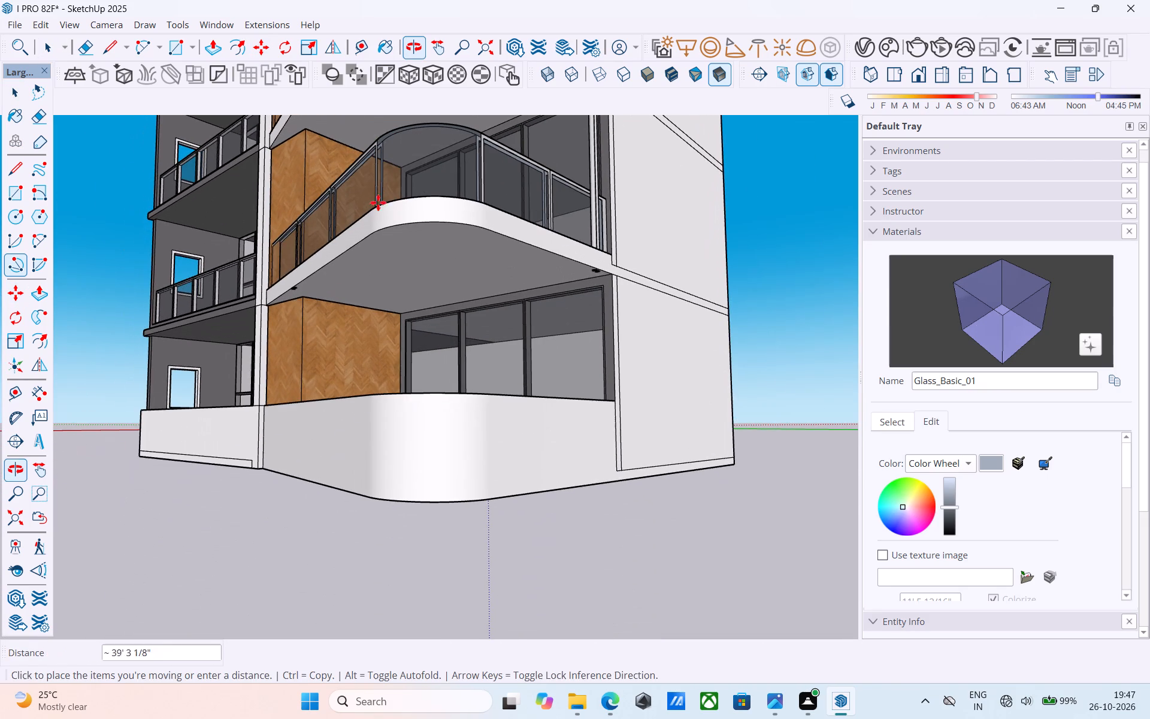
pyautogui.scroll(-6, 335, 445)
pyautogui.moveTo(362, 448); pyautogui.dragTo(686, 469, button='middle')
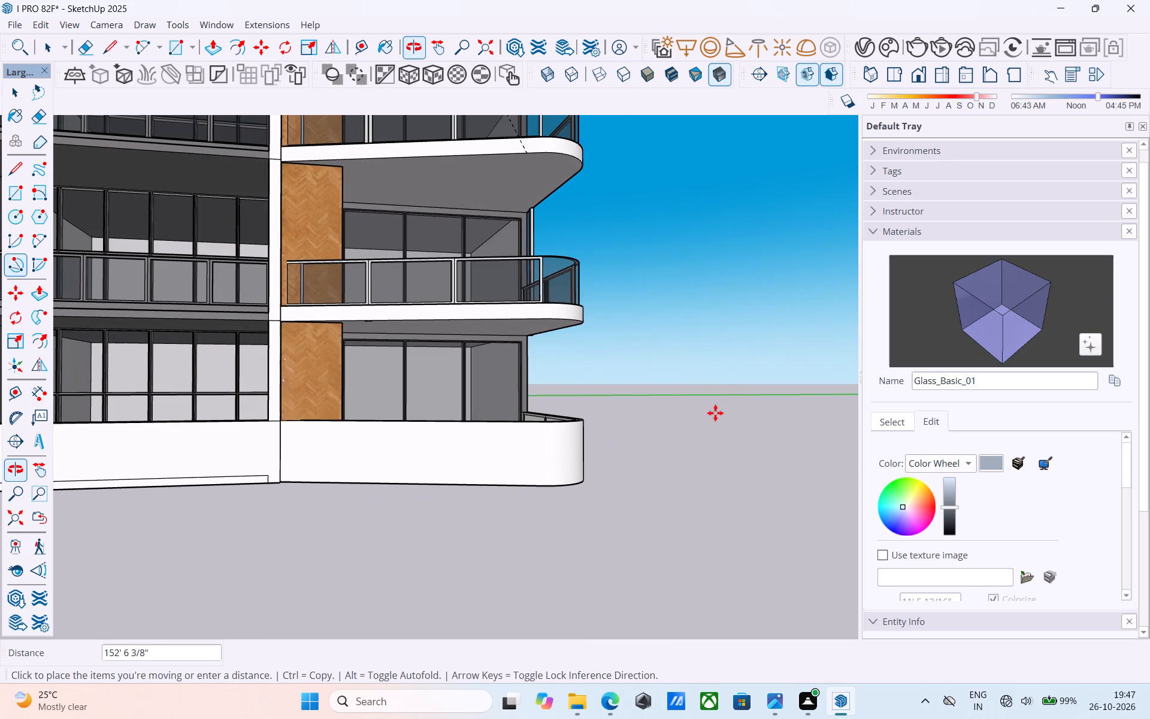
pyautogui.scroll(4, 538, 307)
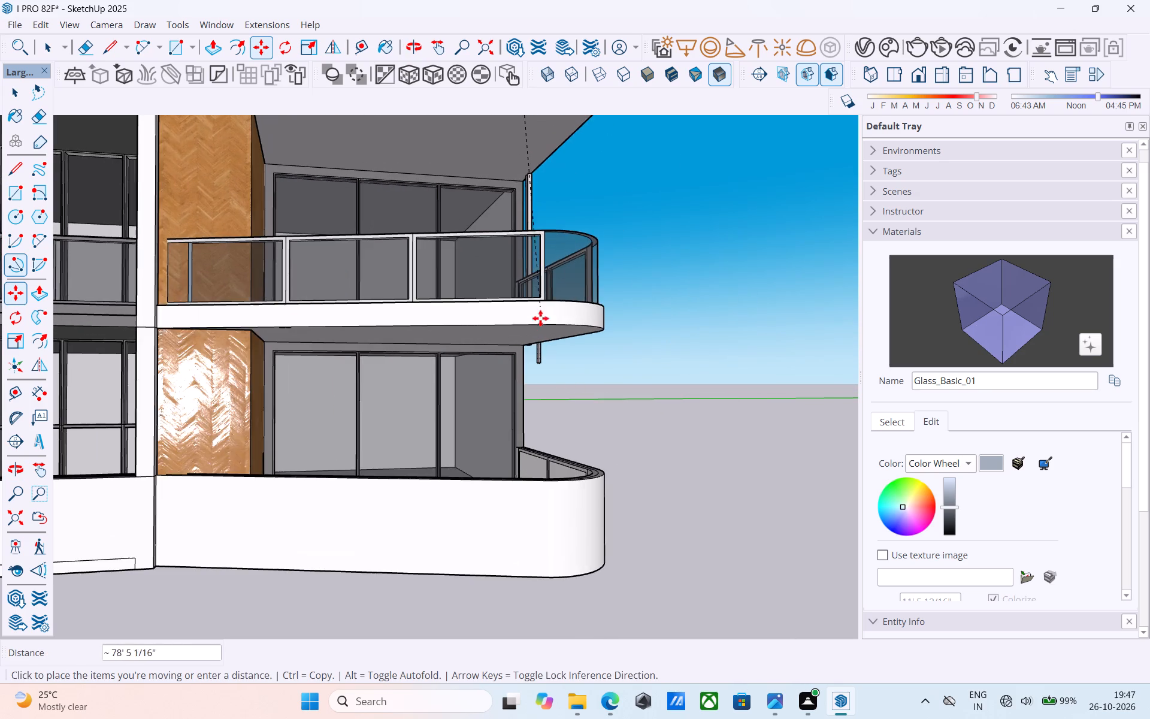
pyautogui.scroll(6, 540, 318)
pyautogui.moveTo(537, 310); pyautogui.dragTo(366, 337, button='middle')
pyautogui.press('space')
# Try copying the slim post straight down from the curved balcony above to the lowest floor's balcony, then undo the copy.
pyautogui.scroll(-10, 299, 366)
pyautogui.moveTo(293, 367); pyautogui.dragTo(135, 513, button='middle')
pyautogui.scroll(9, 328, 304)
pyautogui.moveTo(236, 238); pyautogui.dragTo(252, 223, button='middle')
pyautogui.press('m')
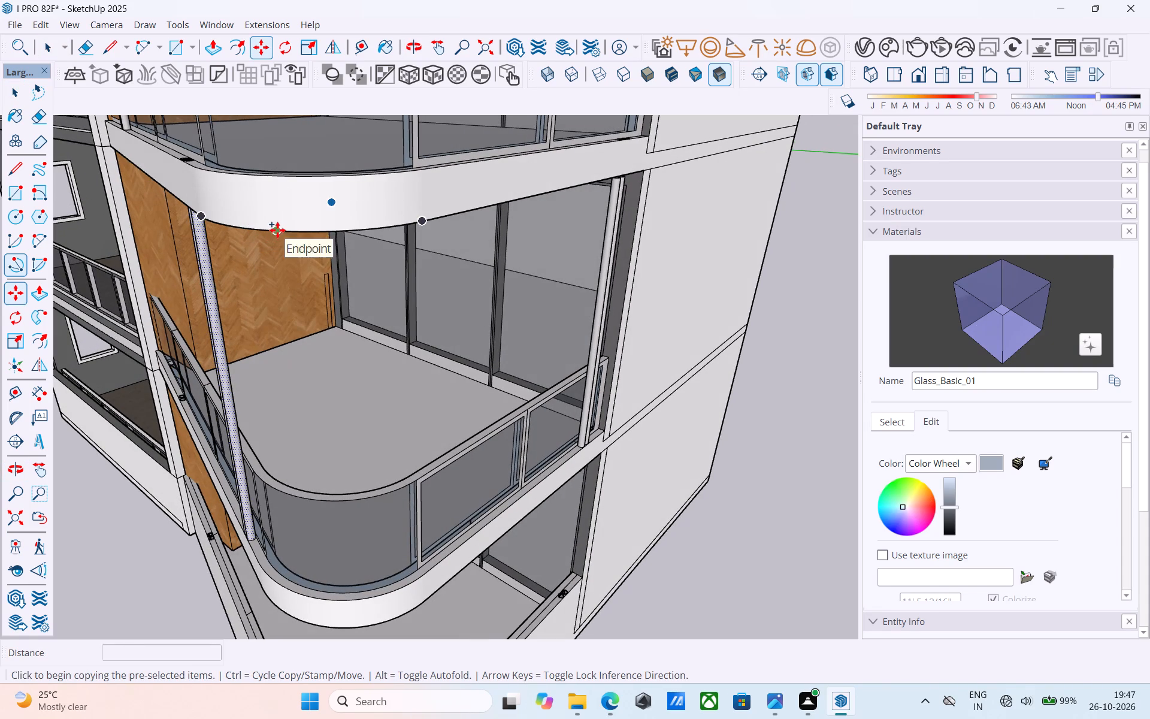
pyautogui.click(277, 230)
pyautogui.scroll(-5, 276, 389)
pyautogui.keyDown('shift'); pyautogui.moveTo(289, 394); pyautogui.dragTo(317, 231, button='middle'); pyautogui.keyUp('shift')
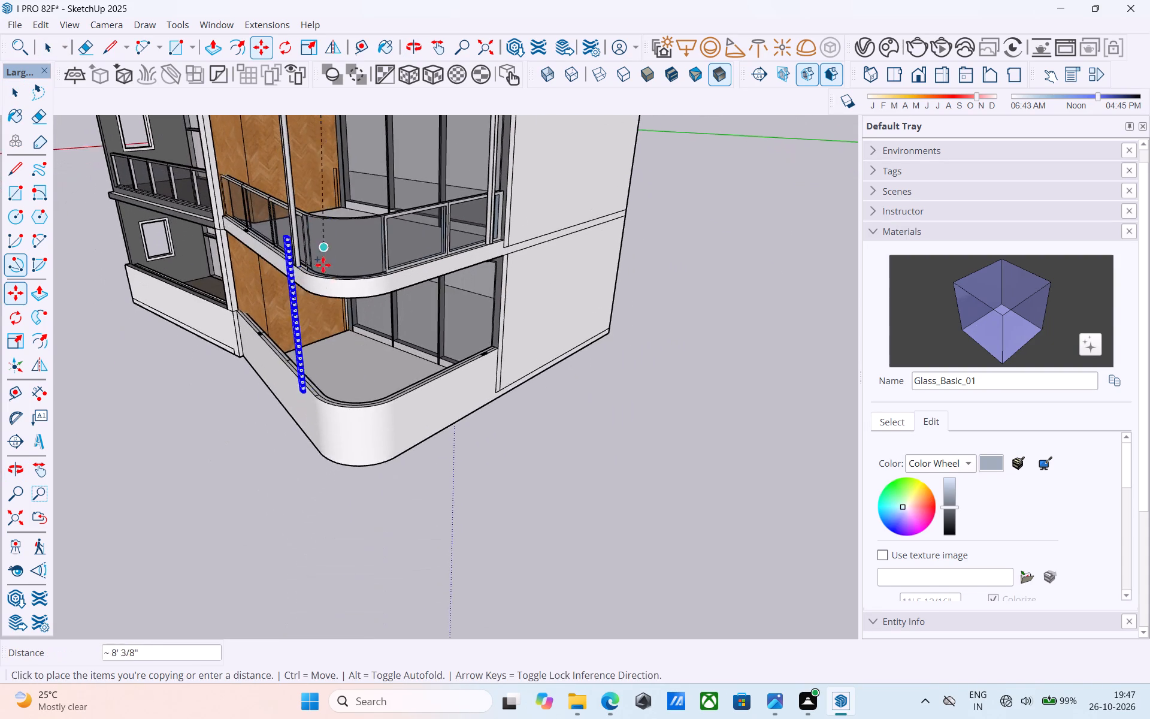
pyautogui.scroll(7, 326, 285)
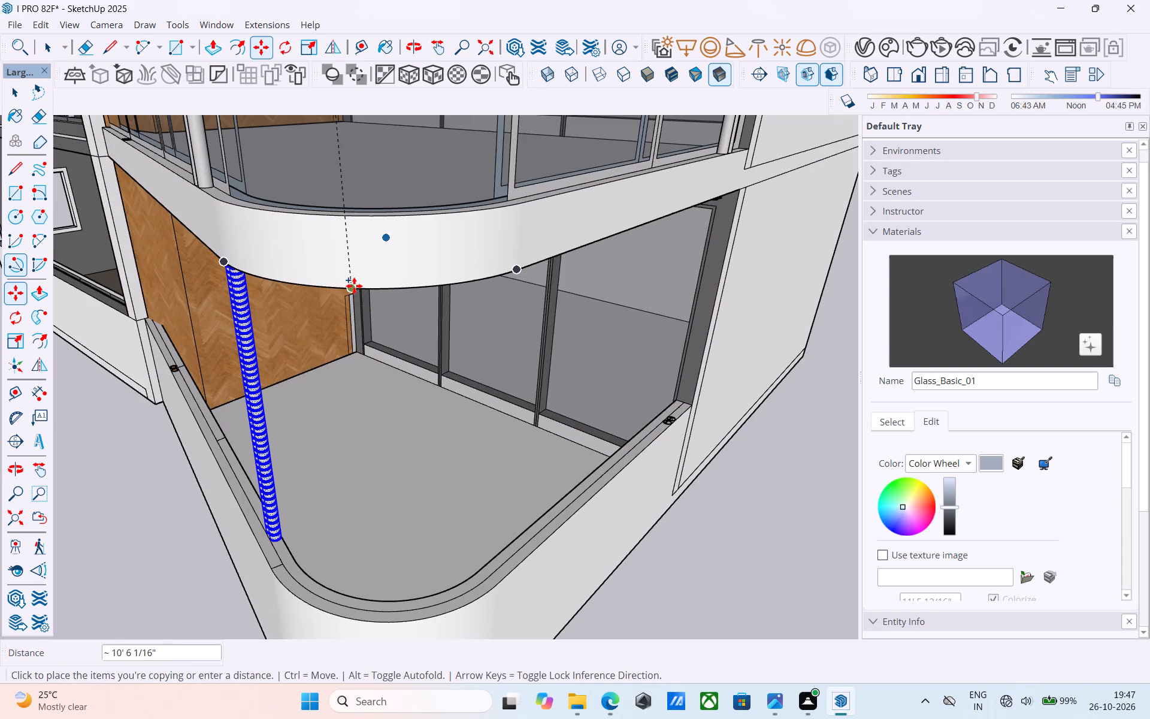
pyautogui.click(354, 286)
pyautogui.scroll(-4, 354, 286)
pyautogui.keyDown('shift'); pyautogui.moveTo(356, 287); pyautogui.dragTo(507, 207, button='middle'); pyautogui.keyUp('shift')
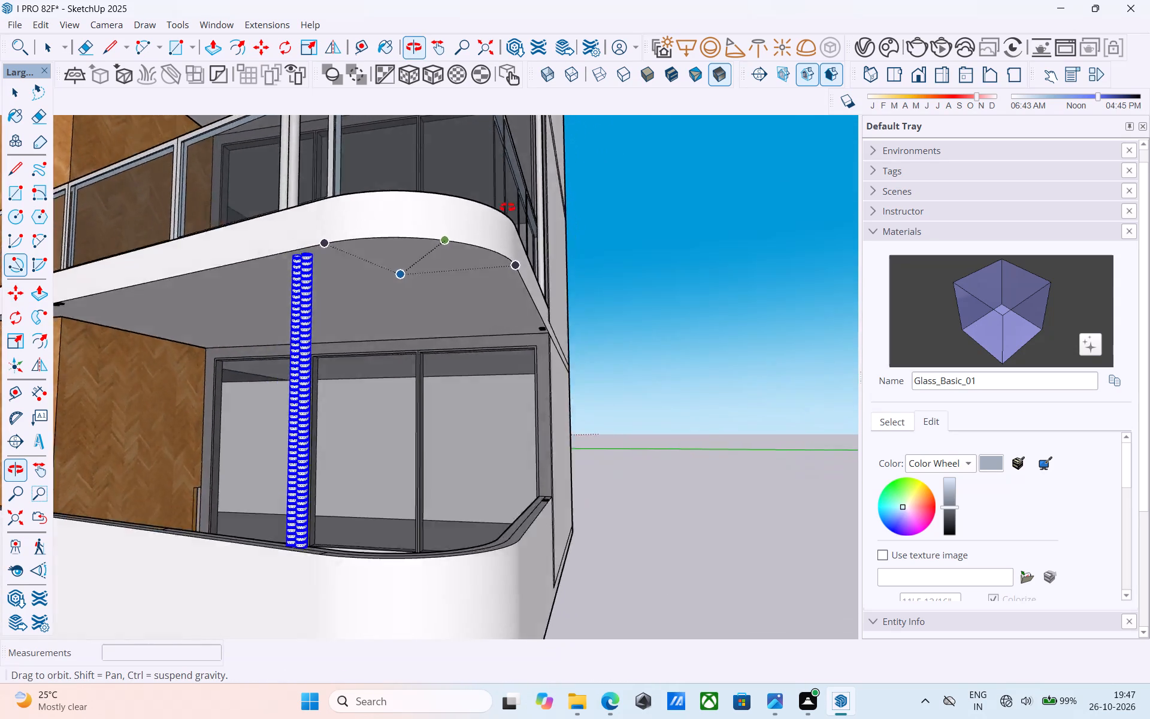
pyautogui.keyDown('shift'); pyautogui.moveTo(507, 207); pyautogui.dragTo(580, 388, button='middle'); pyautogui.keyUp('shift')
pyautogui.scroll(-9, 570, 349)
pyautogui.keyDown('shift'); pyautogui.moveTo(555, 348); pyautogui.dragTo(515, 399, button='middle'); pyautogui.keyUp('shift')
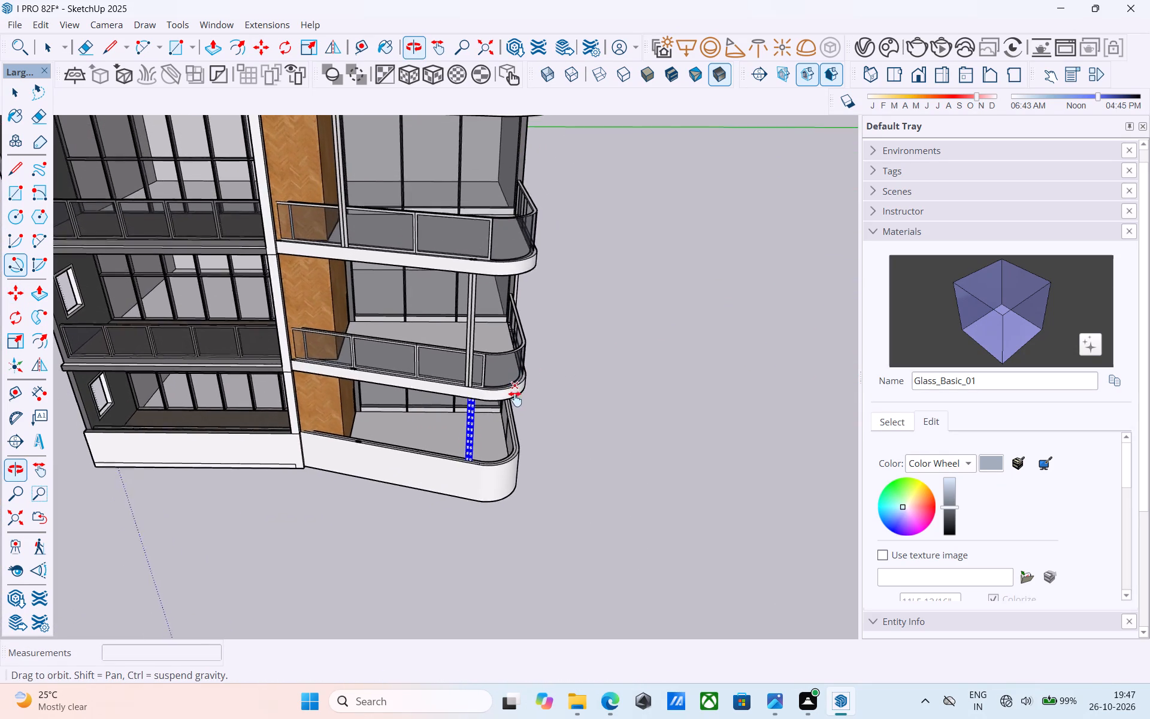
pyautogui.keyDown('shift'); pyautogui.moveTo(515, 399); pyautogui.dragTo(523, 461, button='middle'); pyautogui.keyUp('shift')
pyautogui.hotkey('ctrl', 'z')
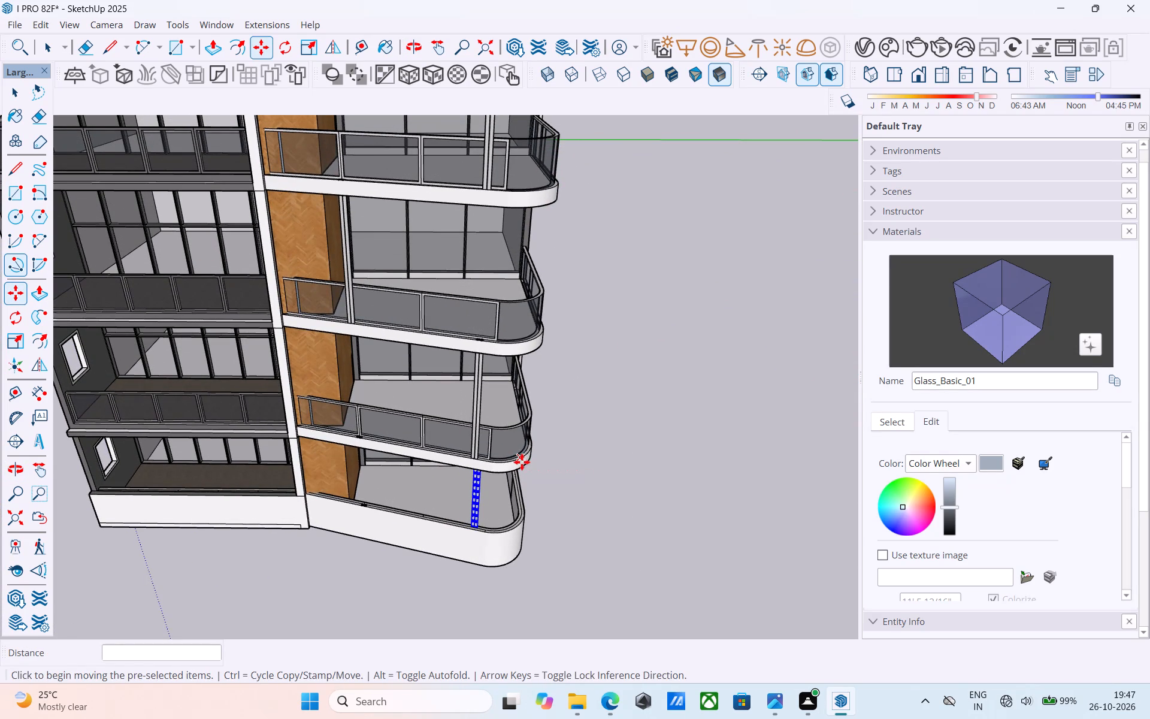
# Return to the Select tool and save the model.
pyautogui.press('space')
pyautogui.click(528, 459)
pyautogui.keyDown('ctrl'); pyautogui.scroll(1, 531, 458); pyautogui.keyUp('ctrl')
pyautogui.hotkey('ctrl', 's')
pyautogui.scroll(-5, 533, 453)
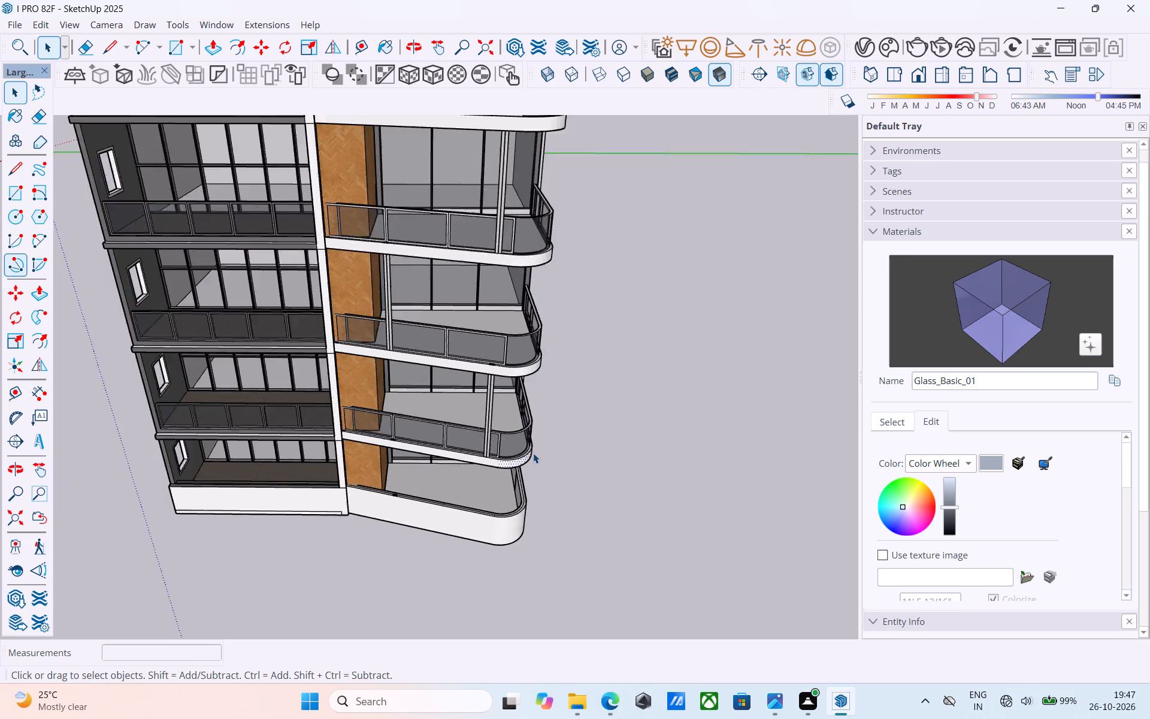
# Set the sun's time of day to about noon, render the building's front view in V-Ray and close the frame buffer.
pyautogui.moveTo(531, 452); pyautogui.dragTo(456, 315, button='middle')
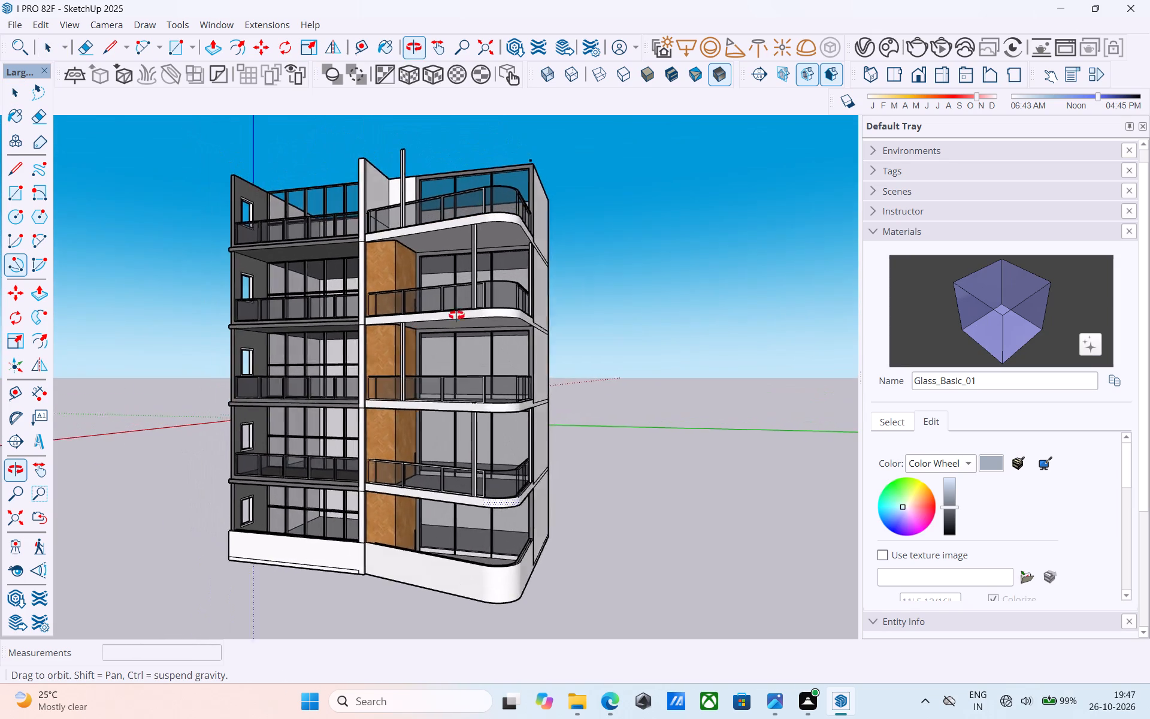
pyautogui.moveTo(456, 315); pyautogui.dragTo(427, 321, button='middle')
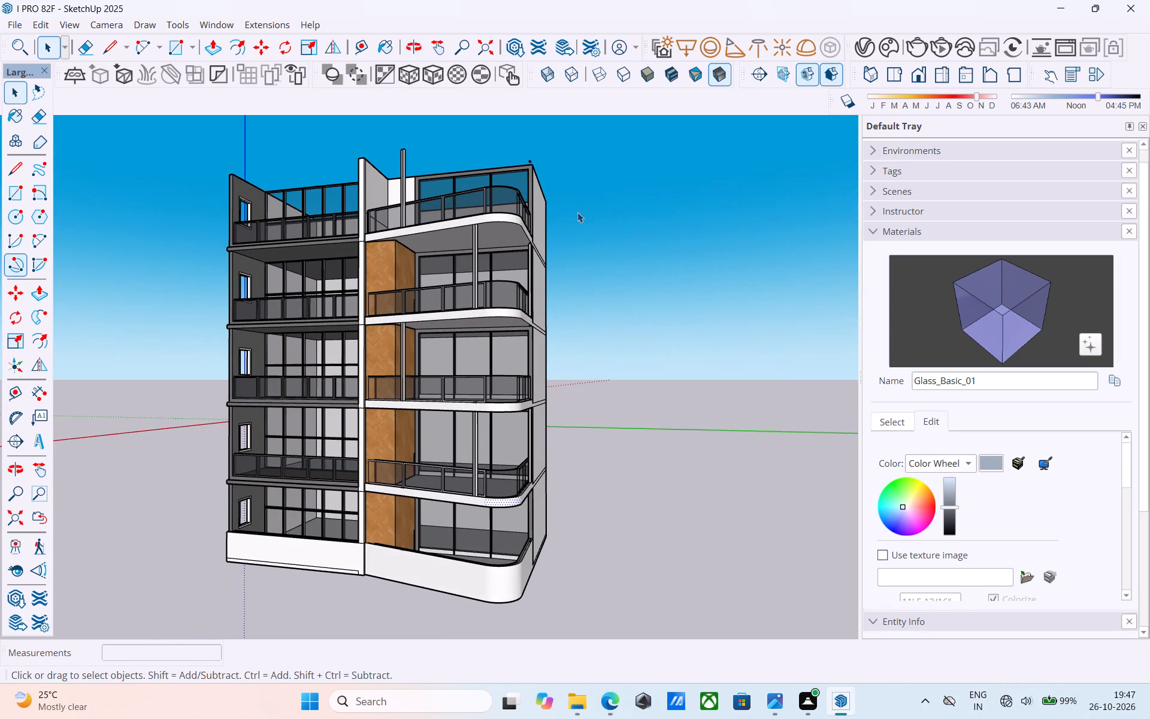
pyautogui.click(1067, 96)
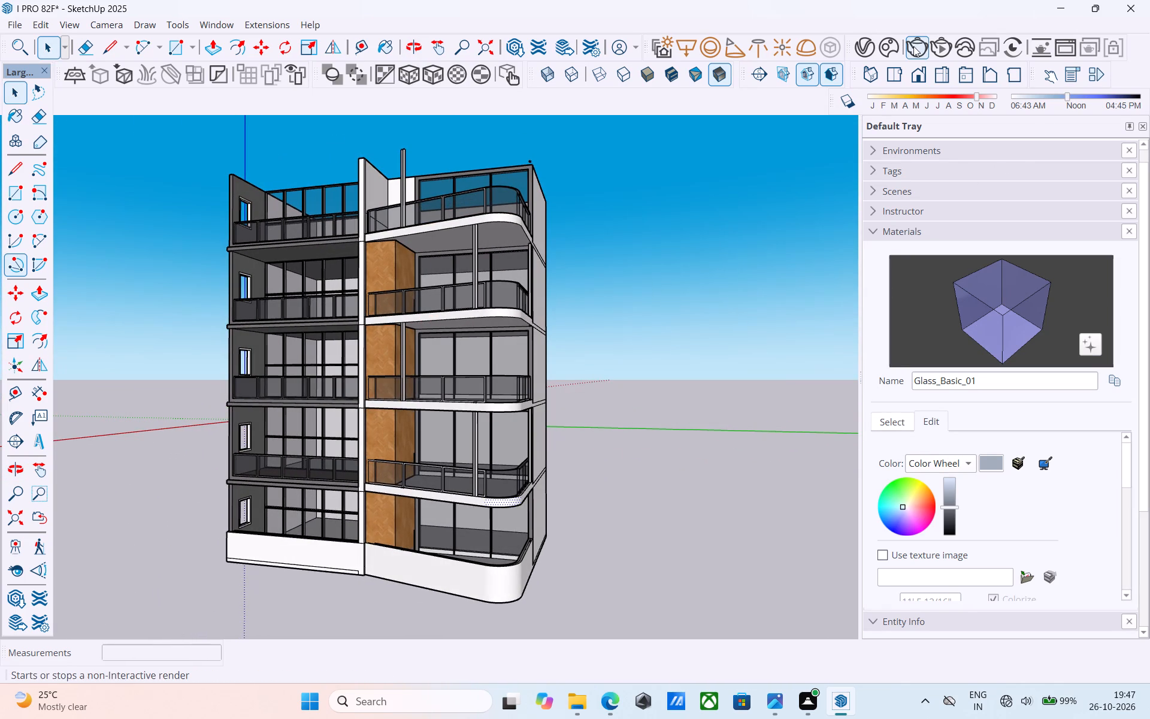
pyautogui.click(912, 44)
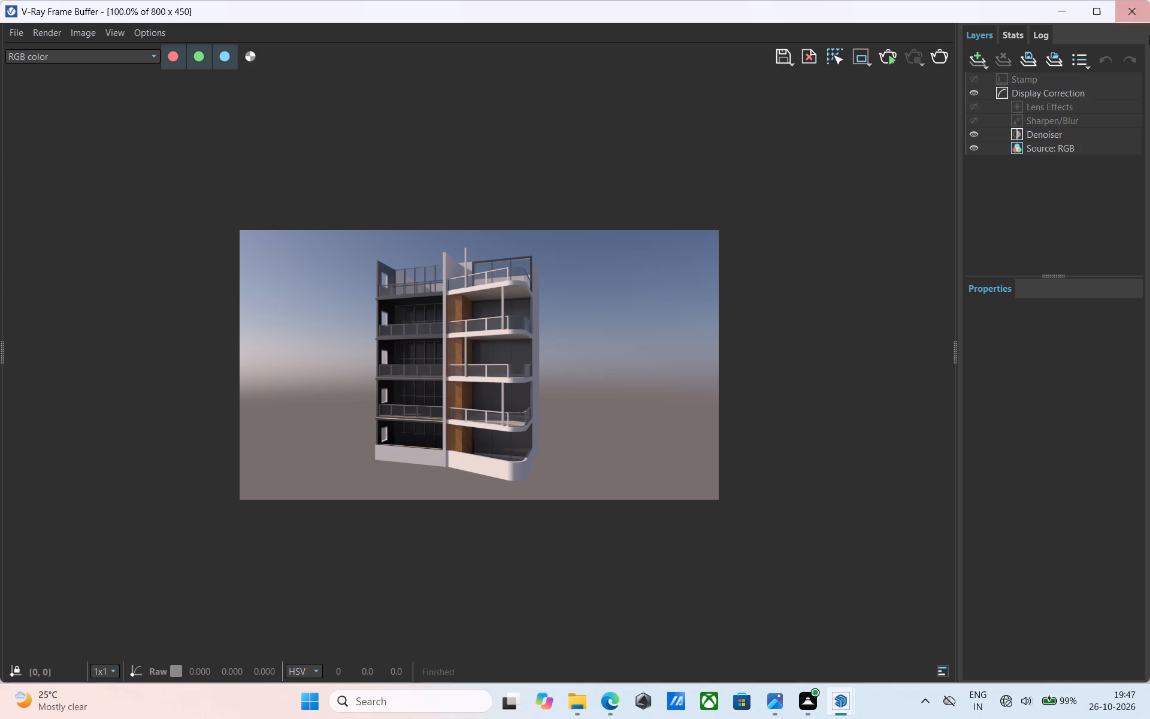
pyautogui.click(1125, 8)
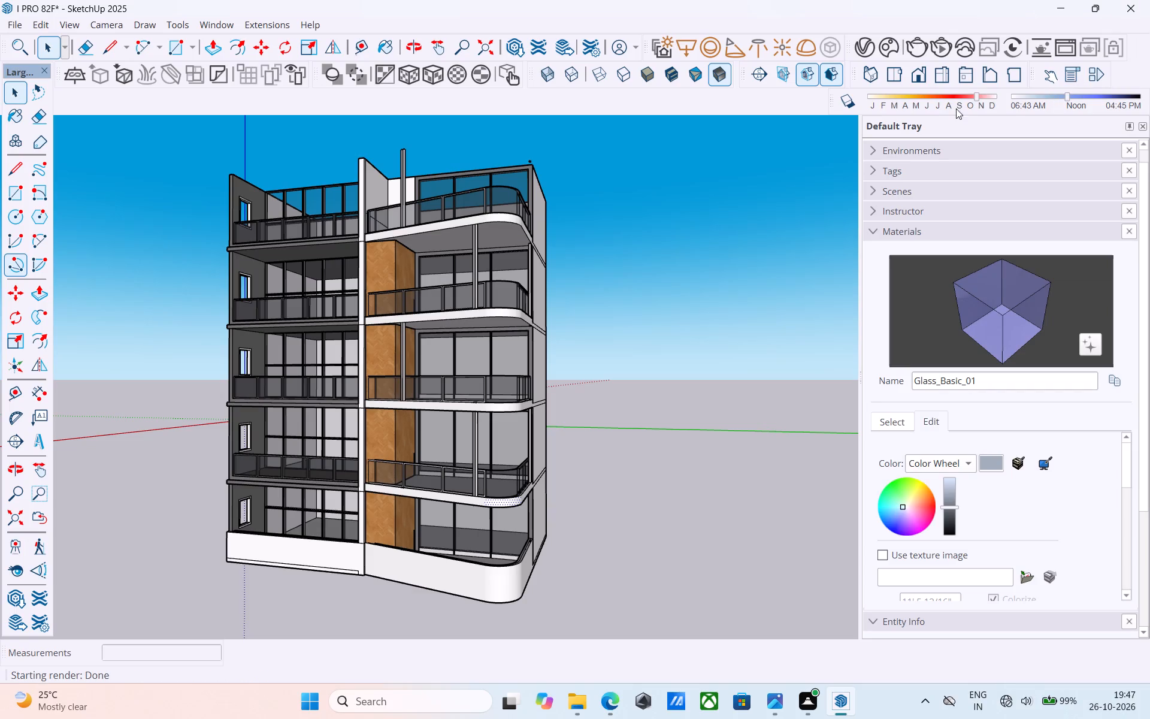
# Set the sun's date to around early June, render a low-angle view of the facade in V-Ray and inspect the render up close.
pyautogui.click(923, 95)
pyautogui.moveTo(538, 275); pyautogui.dragTo(579, 379, button='middle')
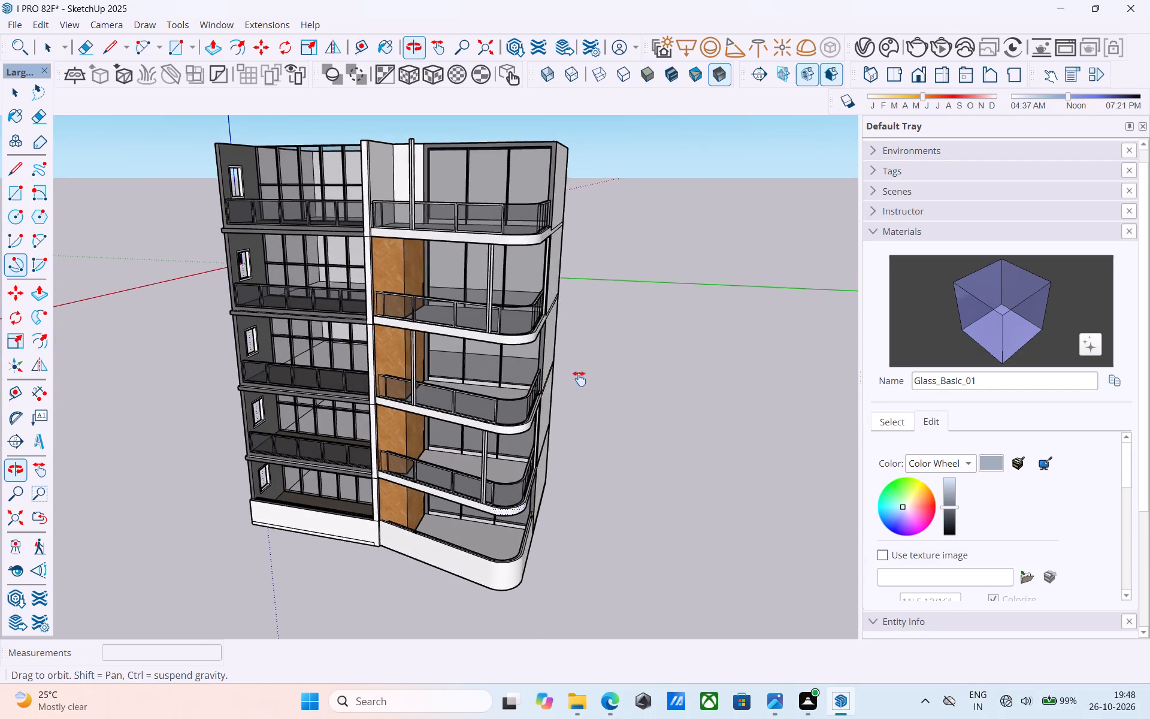
pyautogui.moveTo(579, 379); pyautogui.dragTo(622, 315, button='middle')
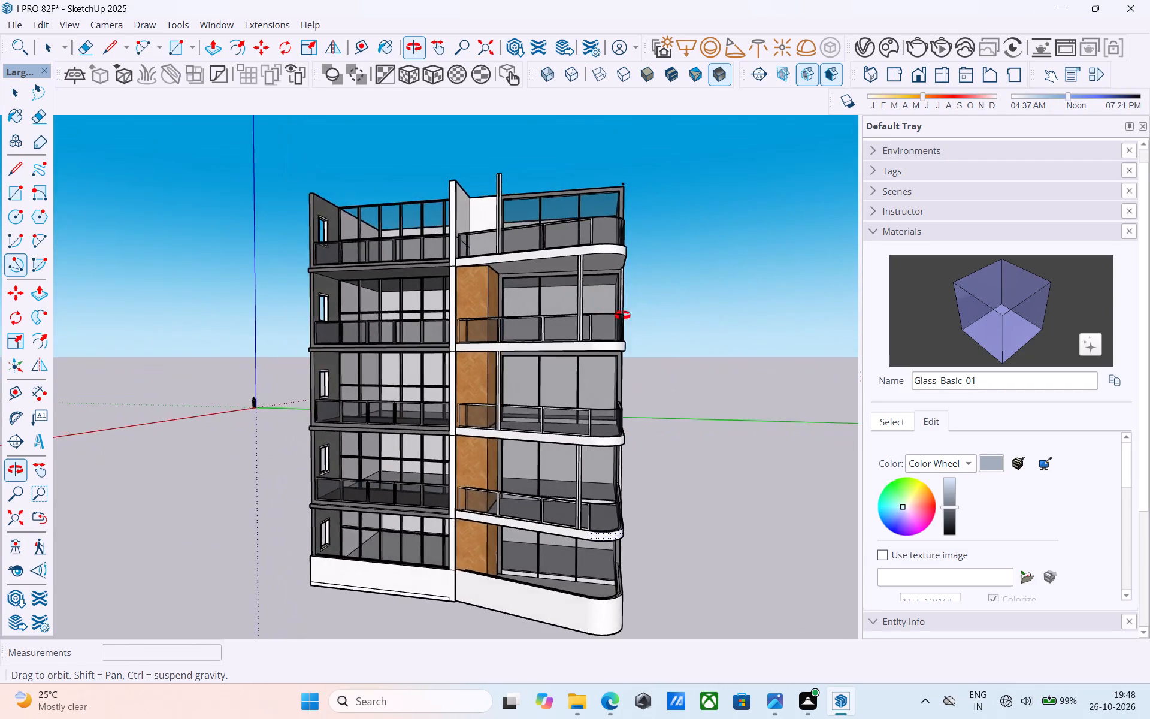
pyautogui.moveTo(622, 315); pyautogui.dragTo(520, 246, button='middle')
pyautogui.moveTo(641, 286); pyautogui.dragTo(596, 241, button='middle')
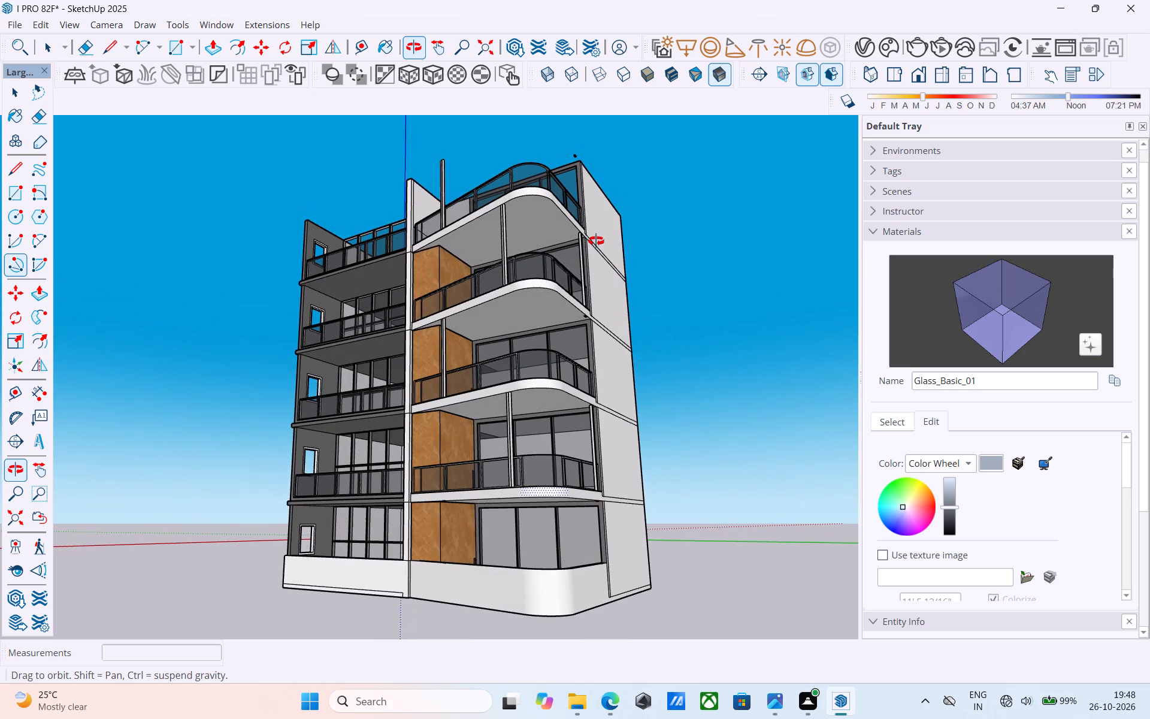
pyautogui.moveTo(596, 241); pyautogui.dragTo(631, 231, button='middle')
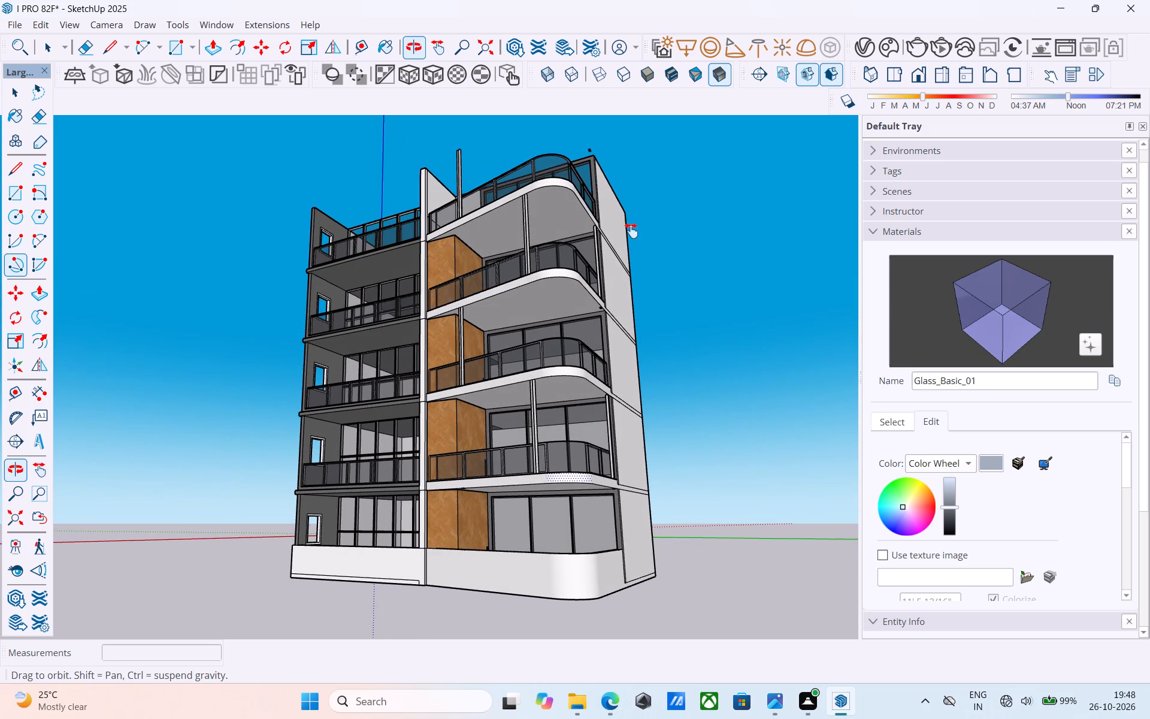
pyautogui.moveTo(631, 231); pyautogui.dragTo(649, 254, button='middle')
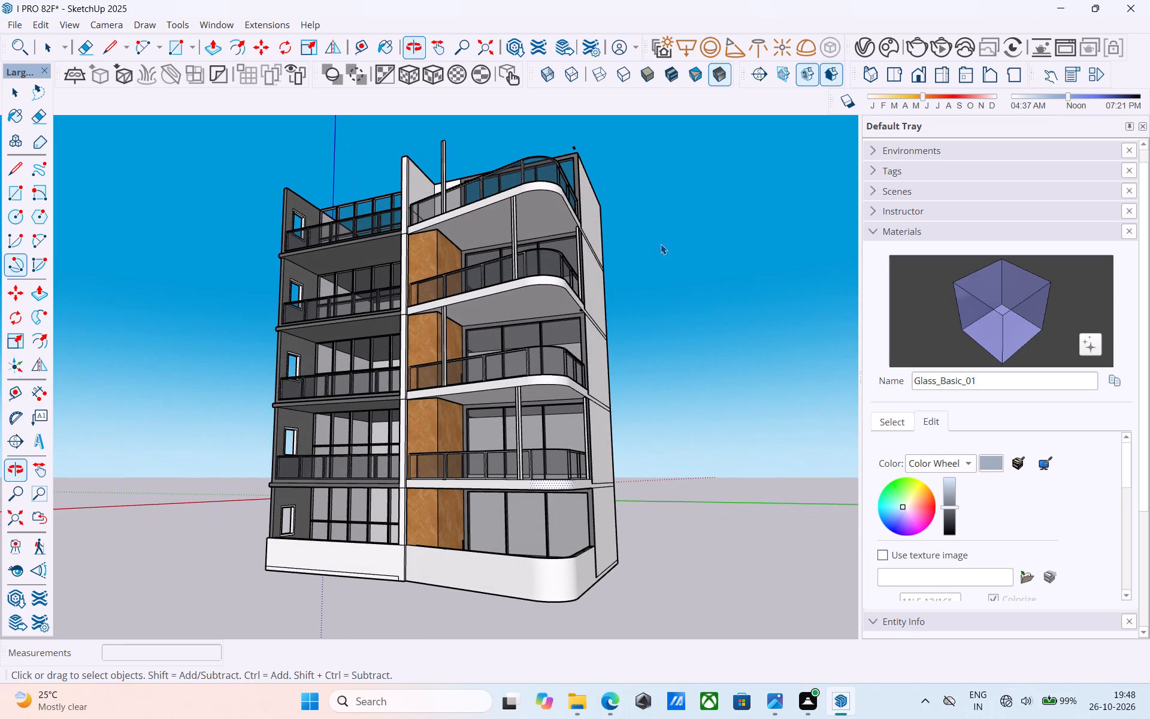
pyautogui.click(910, 55)
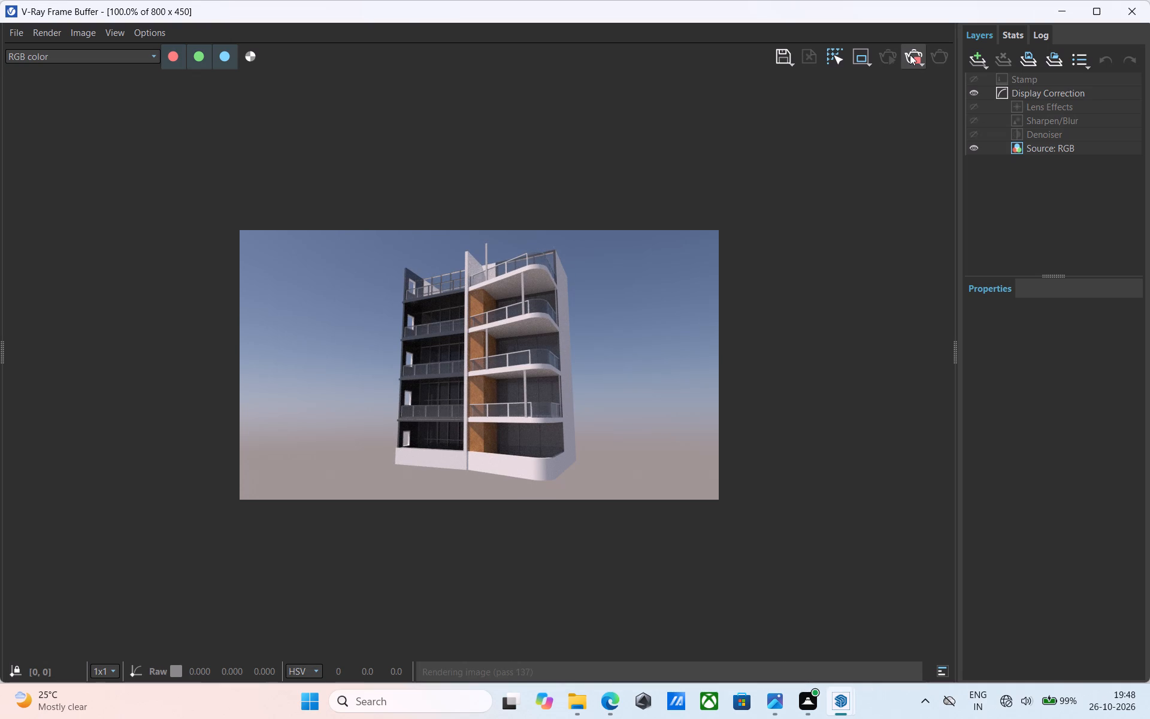
pyautogui.scroll(4, 483, 337)
pyautogui.scroll(-2, 484, 338)
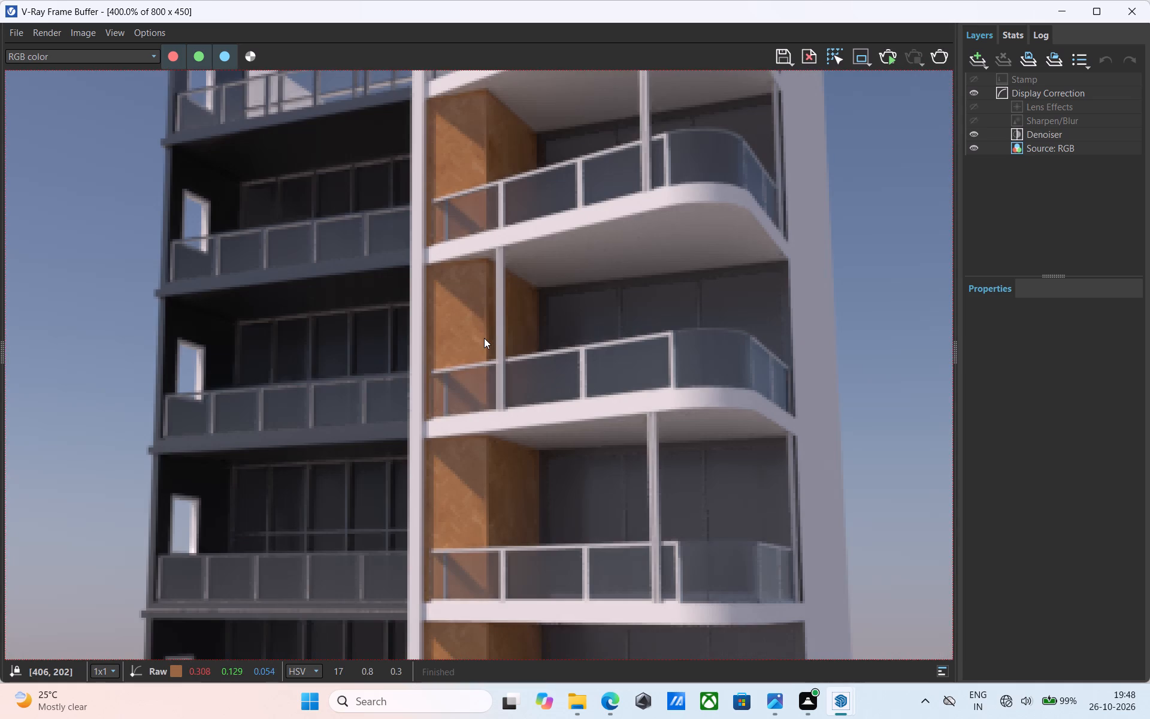
pyautogui.scroll(-1, 484, 338)
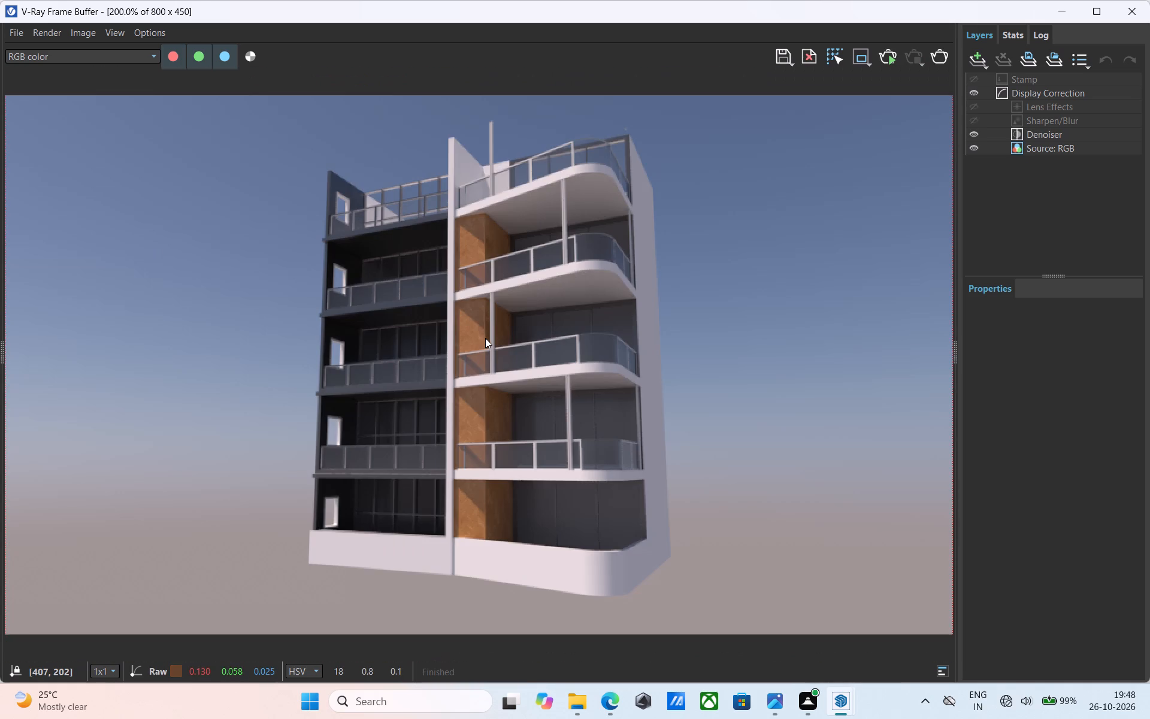
# Save the model and close the V-Ray frame buffer.
pyautogui.hotkey('ctrl', 's')
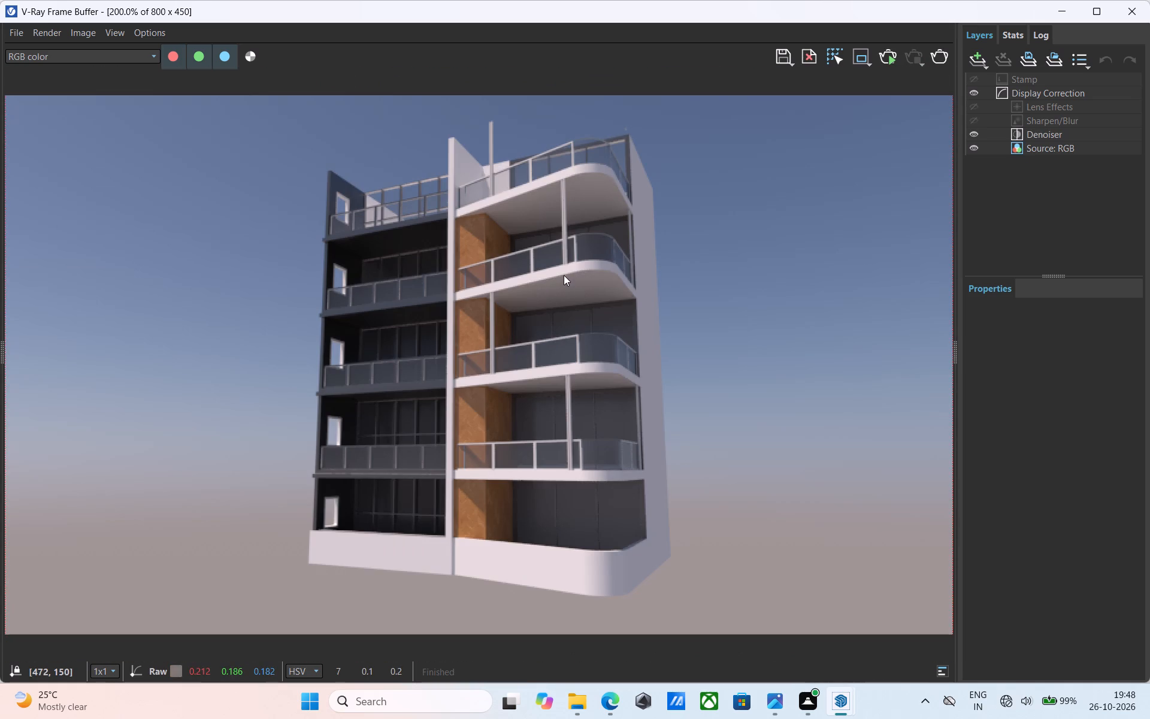
pyautogui.click(1137, 8)
# Draw a rectangle between opposite inner corners of the top-floor walls to close the open roof behind the balconies.
pyautogui.scroll(-2, 717, 253)
pyautogui.moveTo(710, 267); pyautogui.dragTo(729, 440, button='middle')
pyautogui.scroll(-2, 683, 361)
pyautogui.moveTo(683, 361); pyautogui.dragTo(709, 567, button='middle')
pyautogui.scroll(-1, 694, 551)
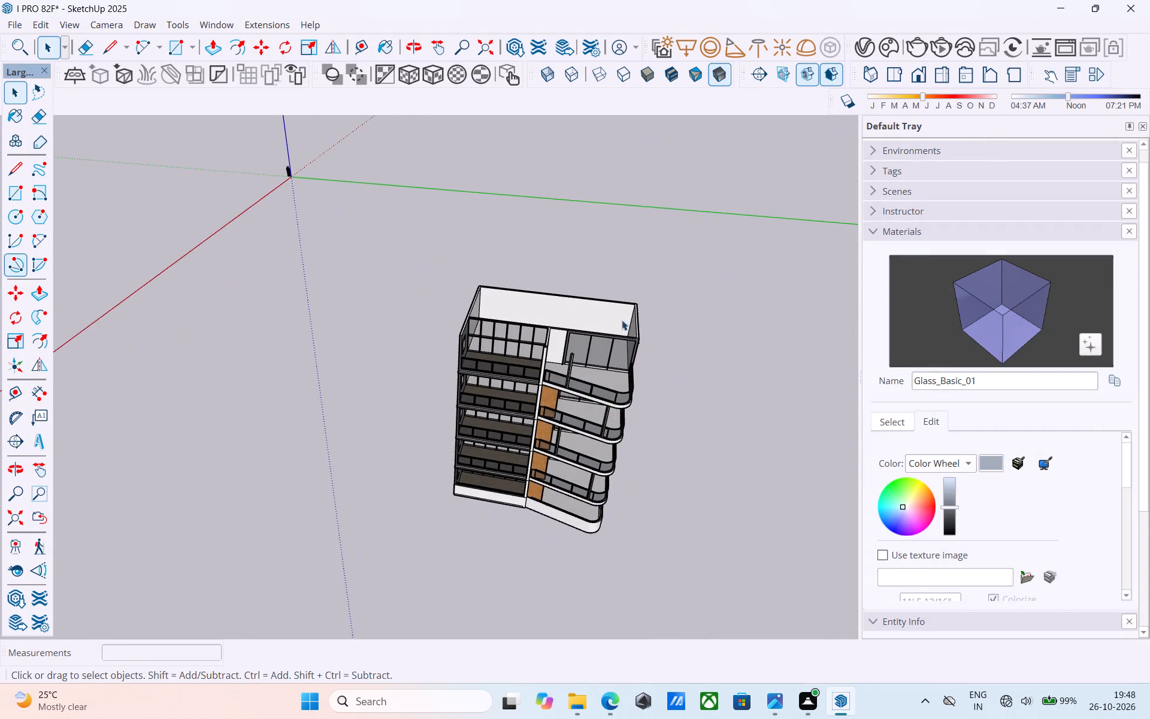
pyautogui.scroll(4, 621, 320)
pyautogui.moveTo(541, 311); pyautogui.dragTo(297, 273, button='middle')
pyautogui.scroll(4, 432, 288)
pyautogui.scroll(-3, 459, 295)
pyautogui.keyDown('shift'); pyautogui.moveTo(459, 294); pyautogui.dragTo(429, 274, button='middle'); pyautogui.keyUp('shift')
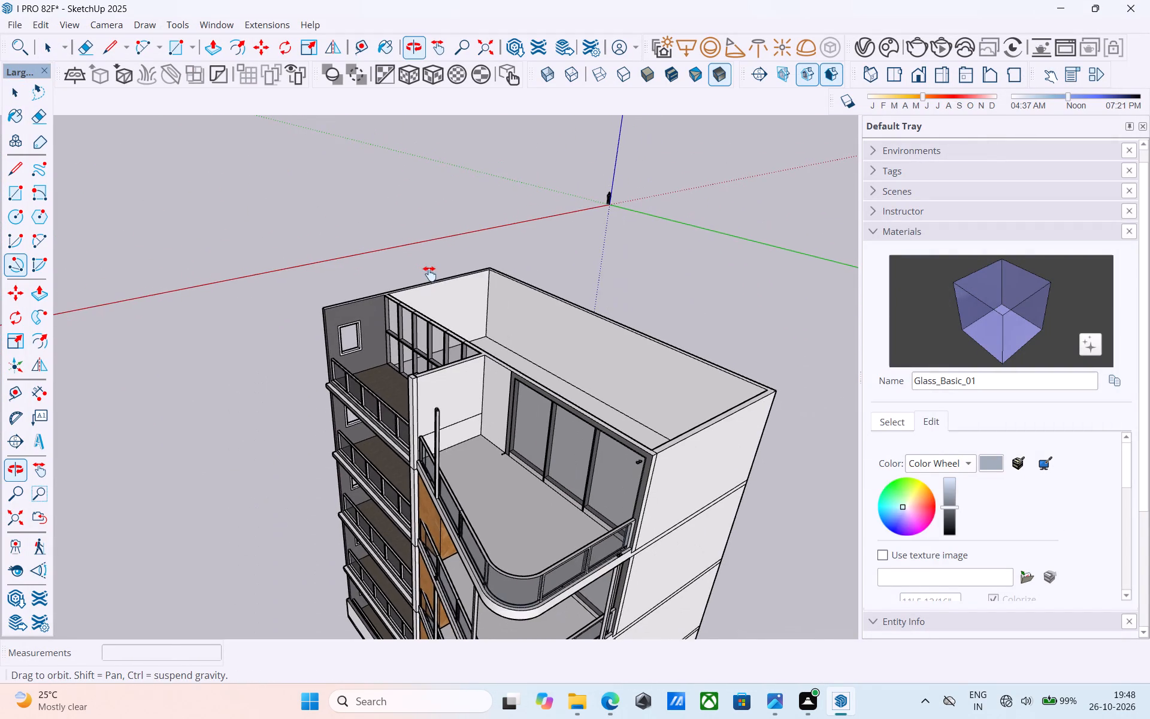
pyautogui.keyDown('shift'); pyautogui.moveTo(429, 274); pyautogui.dragTo(474, 280, button='middle'); pyautogui.keyUp('shift')
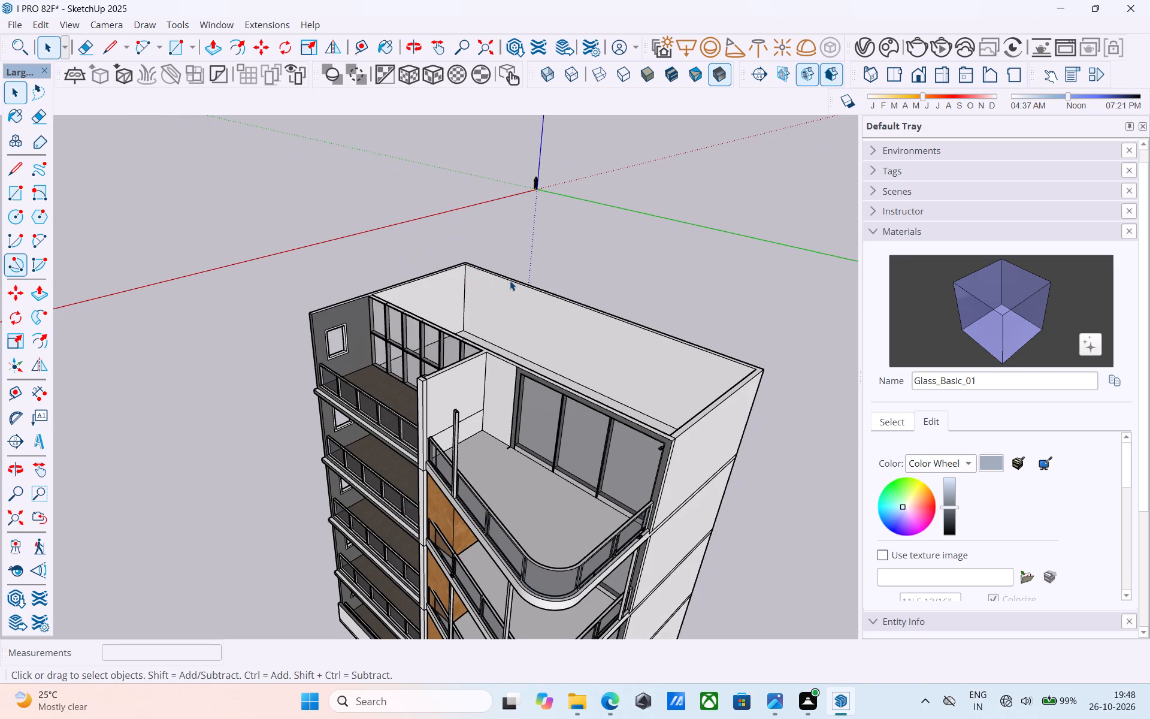
pyautogui.scroll(4, 510, 280)
pyautogui.moveTo(490, 273); pyautogui.dragTo(486, 288, button='middle')
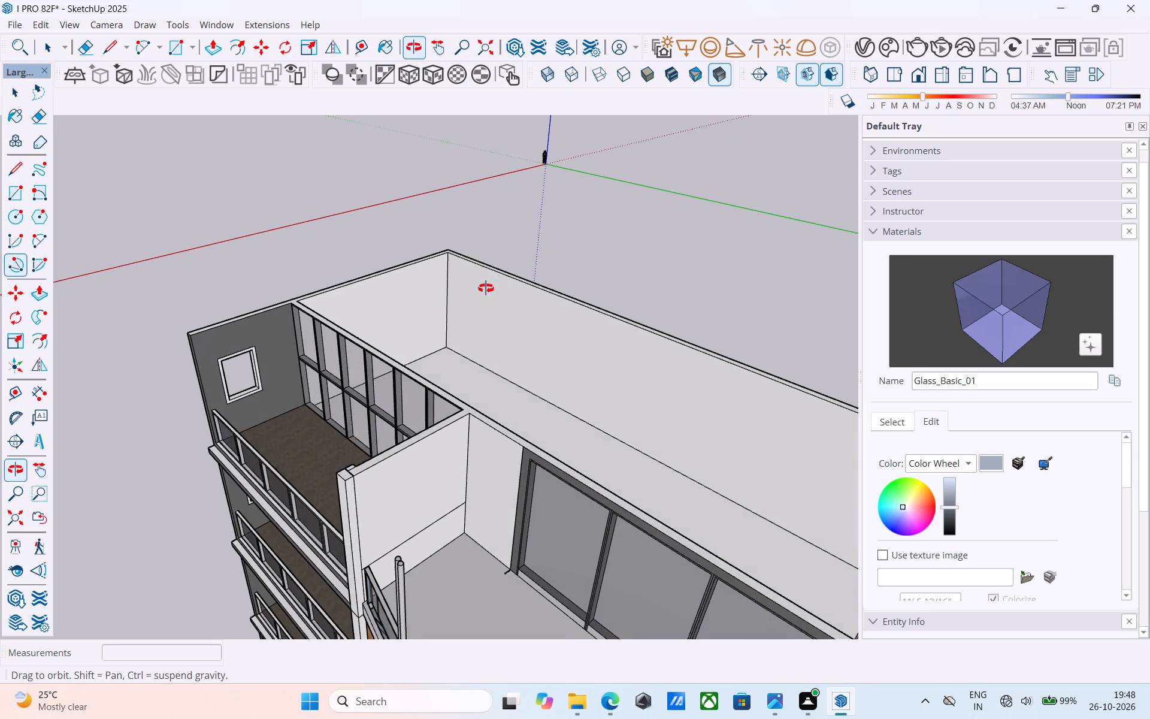
pyautogui.moveTo(486, 288); pyautogui.dragTo(486, 289, button='middle')
pyautogui.press('r')
pyautogui.scroll(6, 452, 258)
pyautogui.click(450, 247)
pyautogui.scroll(-6, 448, 243)
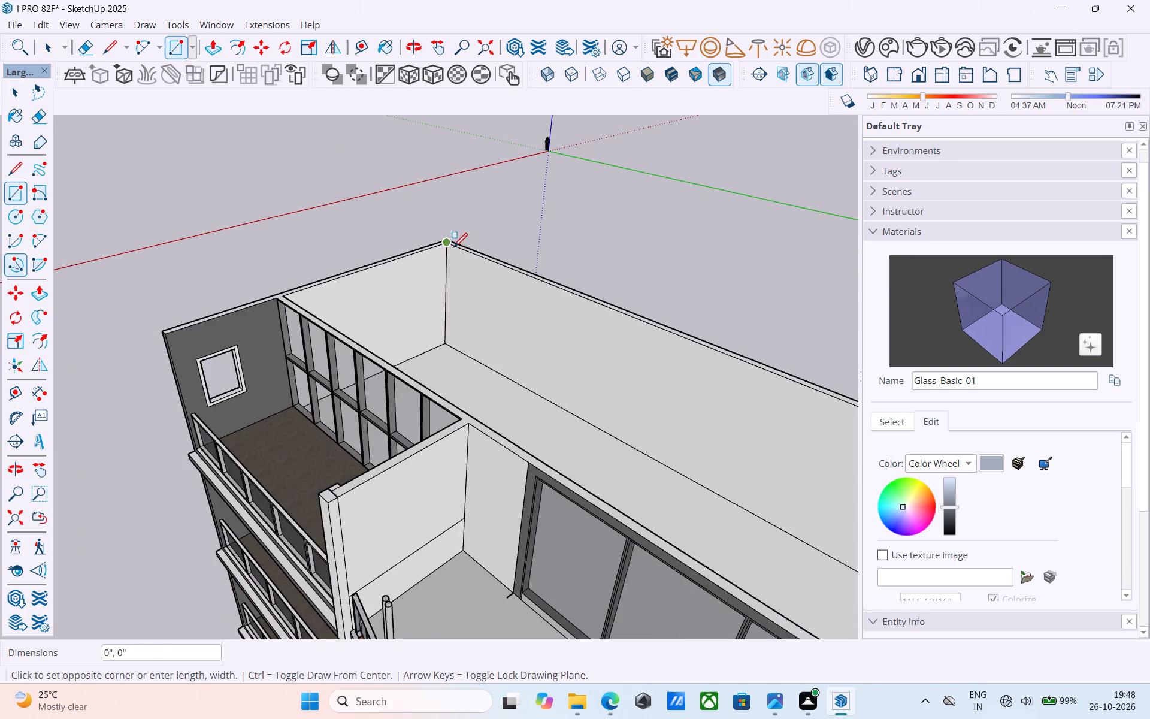
pyautogui.scroll(-3, 457, 262)
pyautogui.moveTo(456, 261); pyautogui.dragTo(304, 182, button='middle')
pyautogui.scroll(10, 362, 331)
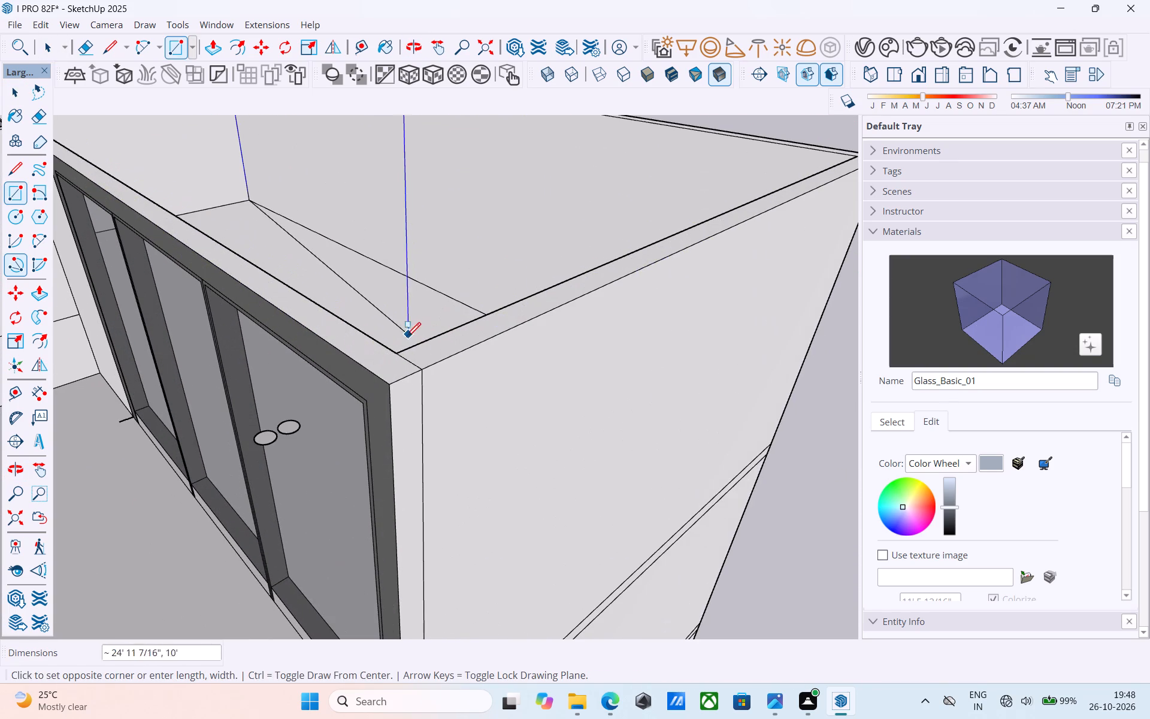
pyautogui.click(400, 351)
pyautogui.scroll(-5, 413, 305)
pyautogui.keyDown('shift'); pyautogui.moveTo(417, 294); pyautogui.dragTo(440, 358, button='middle'); pyautogui.keyUp('shift')
pyautogui.scroll(-2, 441, 352)
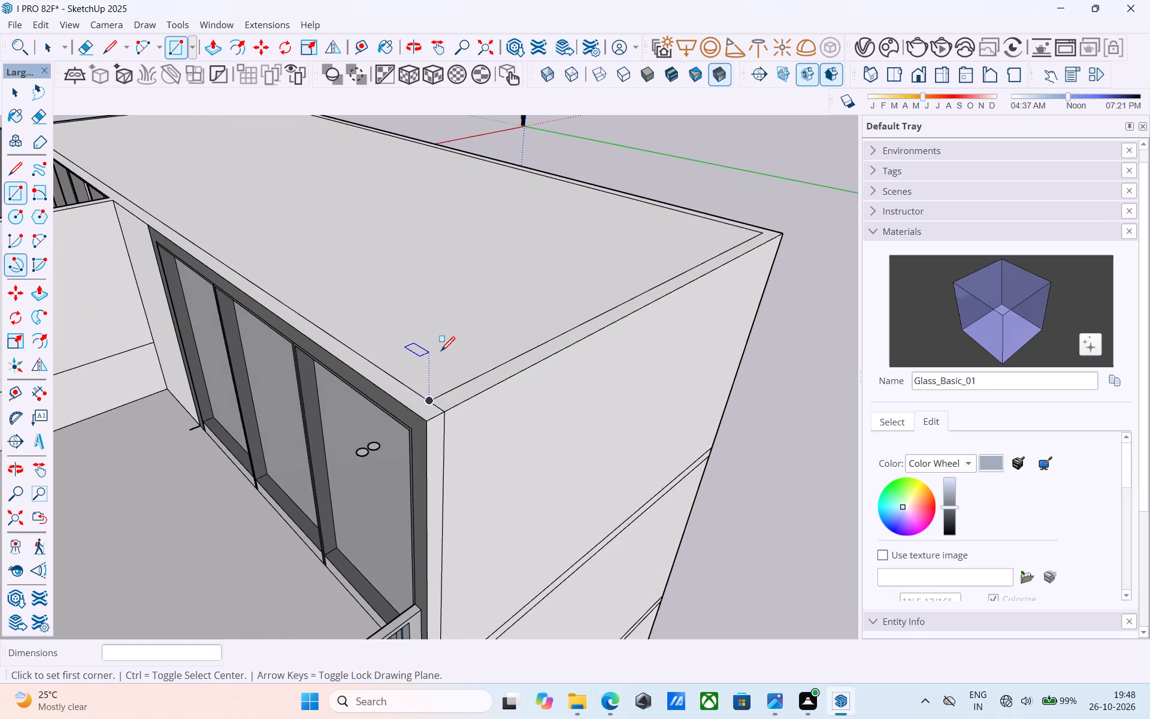
pyautogui.scroll(-2, 441, 352)
# Reverse the new roof face.
pyautogui.press('space')
pyautogui.click(426, 327)
pyautogui.rightClick(426, 327)
pyautogui.click(485, 527)
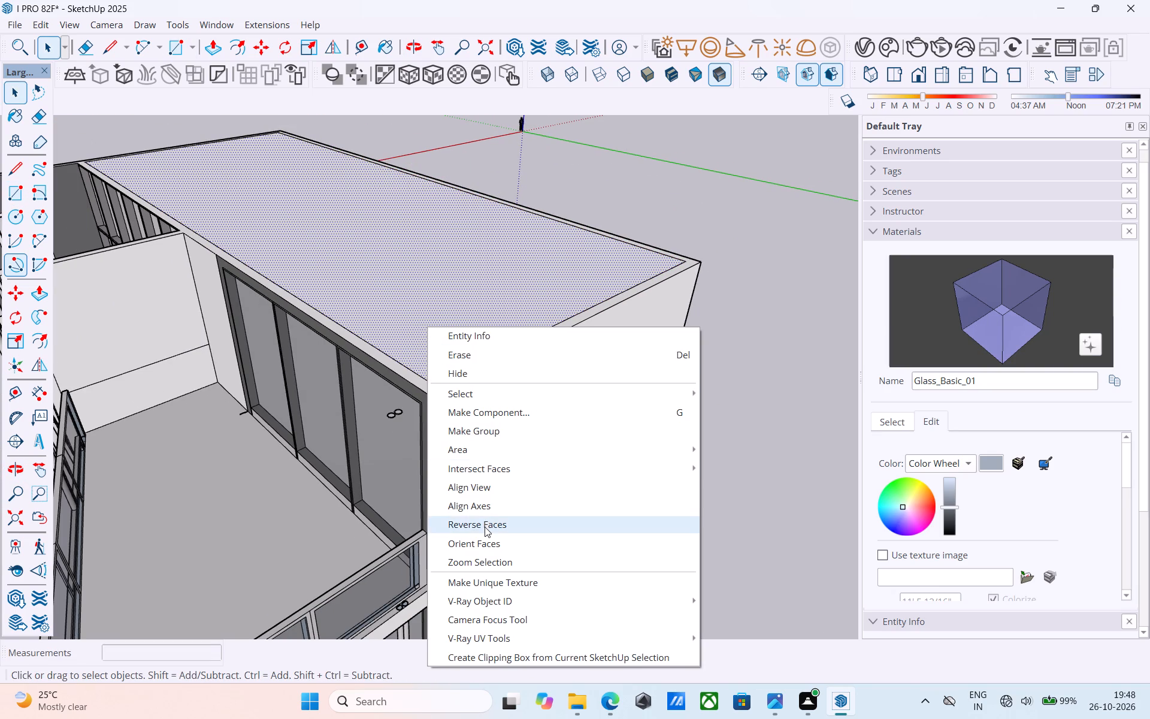
# Draw a 6" vertical line upward from the roof face's corner beside the sliding glass doors.
pyautogui.press('l')
pyautogui.scroll(3, 431, 382)
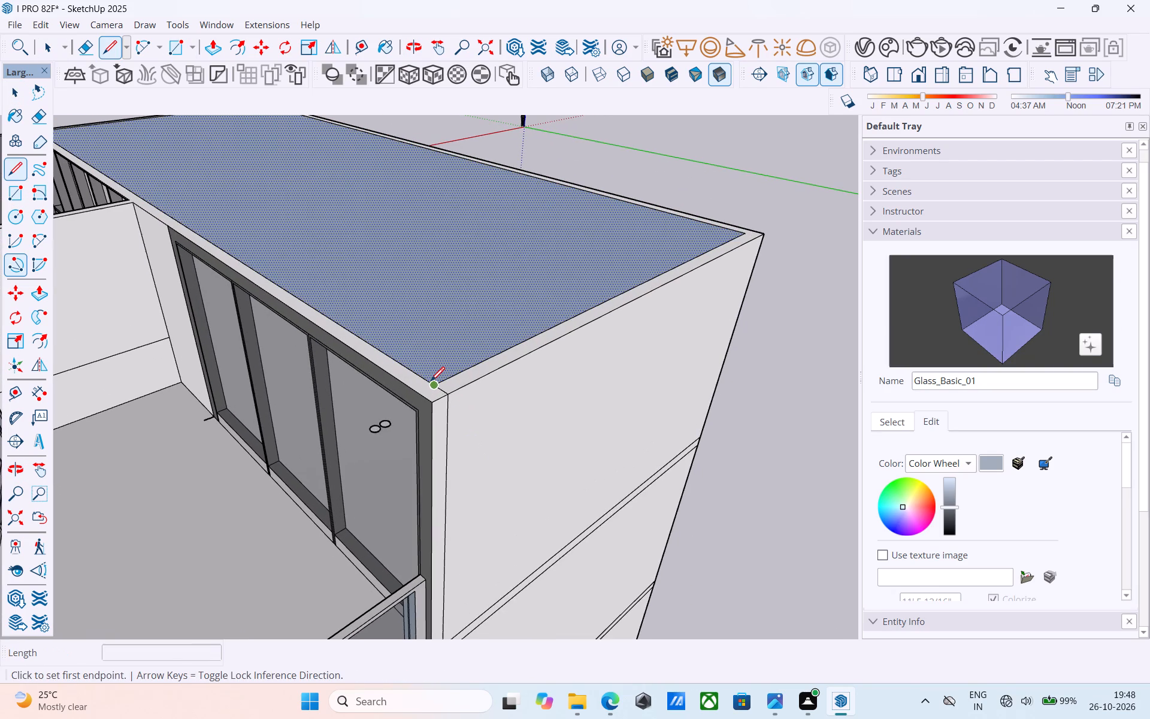
pyautogui.click(431, 382)
pyautogui.write('6"')
pyautogui.press('Return')
pyautogui.press('space')
# Draw a 6" vertical line upward from the diagonally opposite rear corner of the roof face.
pyautogui.press('l')
pyautogui.scroll(-6, 427, 301)
pyautogui.keyDown('shift'); pyautogui.moveTo(427, 302); pyautogui.dragTo(483, 522, button='middle'); pyautogui.keyUp('shift')
pyautogui.scroll(4, 370, 230)
pyautogui.scroll(-2, 319, 252)
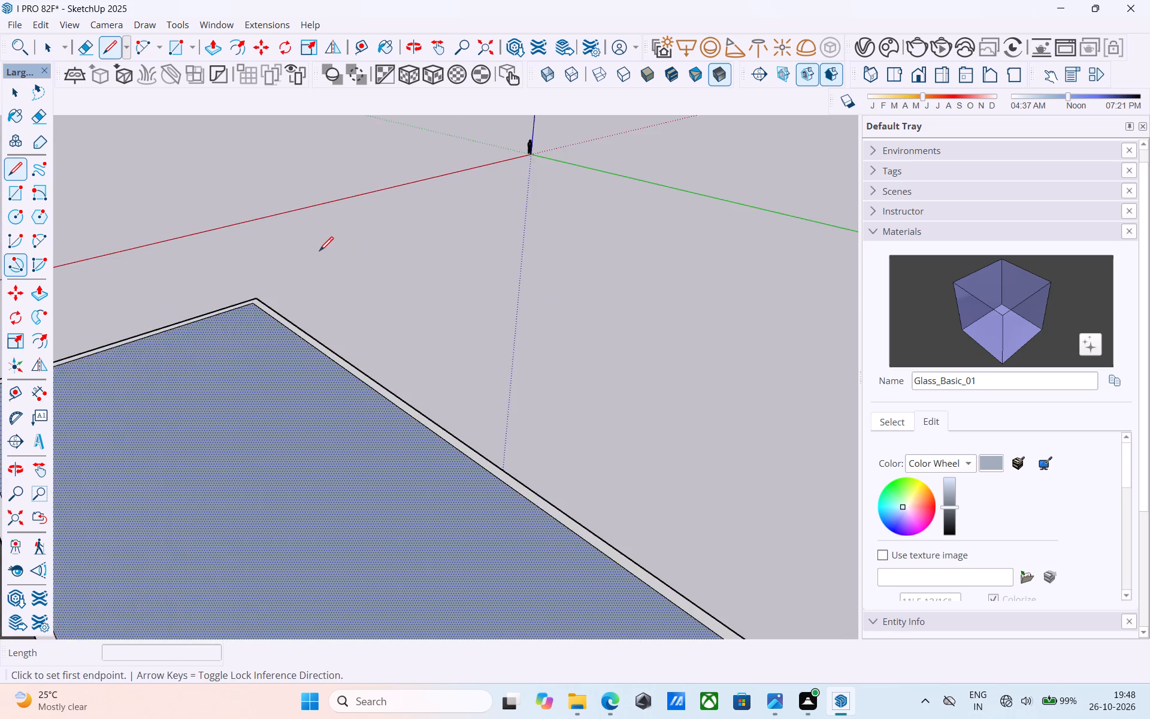
pyautogui.keyDown('shift'); pyautogui.moveTo(322, 254); pyautogui.dragTo(456, 261, button='middle'); pyautogui.keyUp('shift')
pyautogui.scroll(3, 382, 293)
pyautogui.keyDown('shift'); pyautogui.moveTo(365, 327); pyautogui.dragTo(535, 222, button='middle'); pyautogui.keyUp('shift')
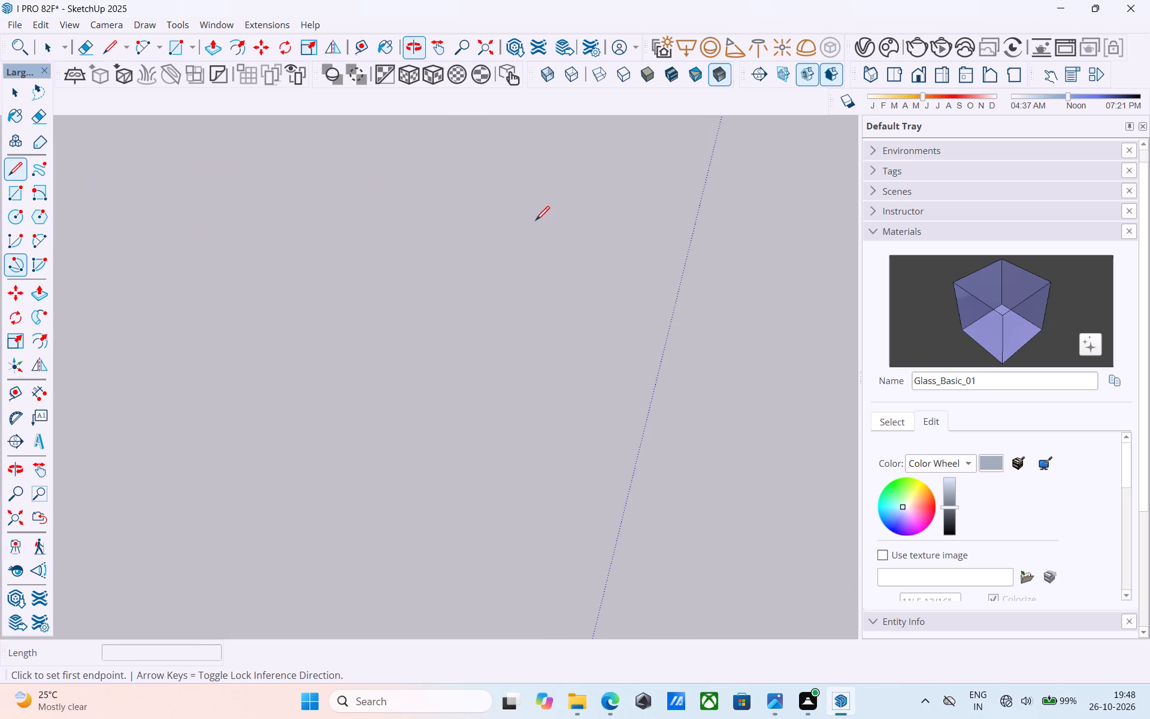
pyautogui.scroll(-4, 535, 222)
pyautogui.scroll(-17, 488, 248)
pyautogui.scroll(-4, 529, 241)
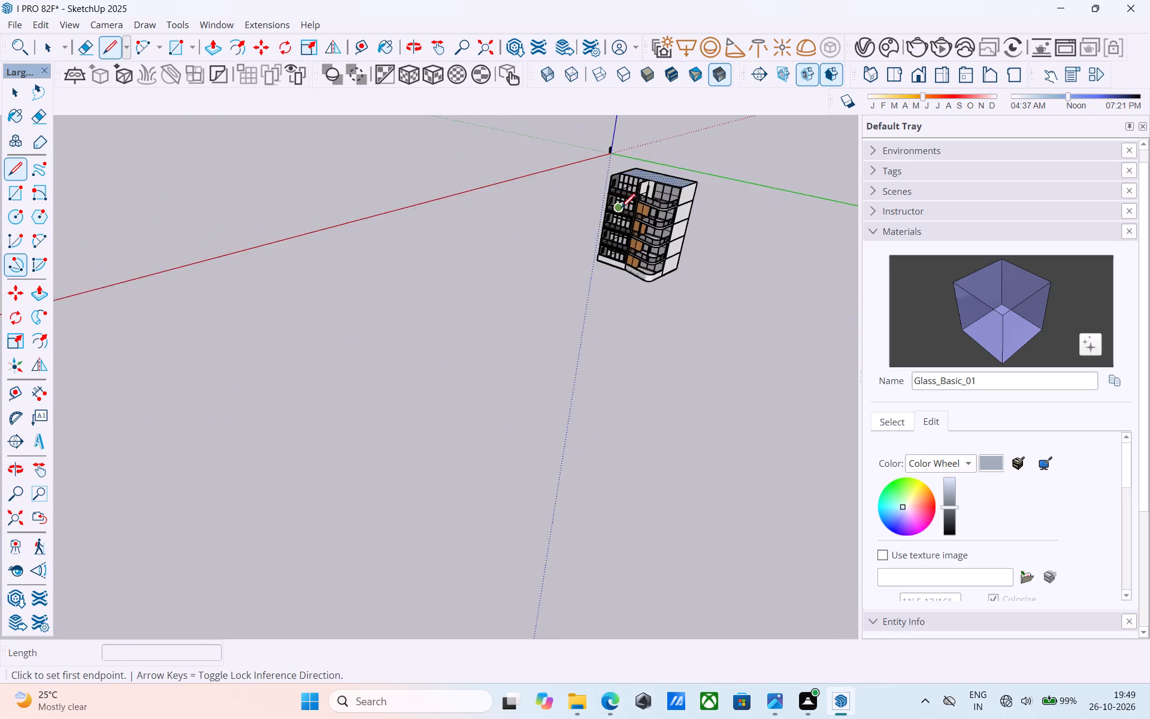
pyautogui.keyDown('shift'); pyautogui.moveTo(621, 212); pyautogui.dragTo(436, 429, button='middle'); pyautogui.keyUp('shift')
pyautogui.scroll(18, 435, 428)
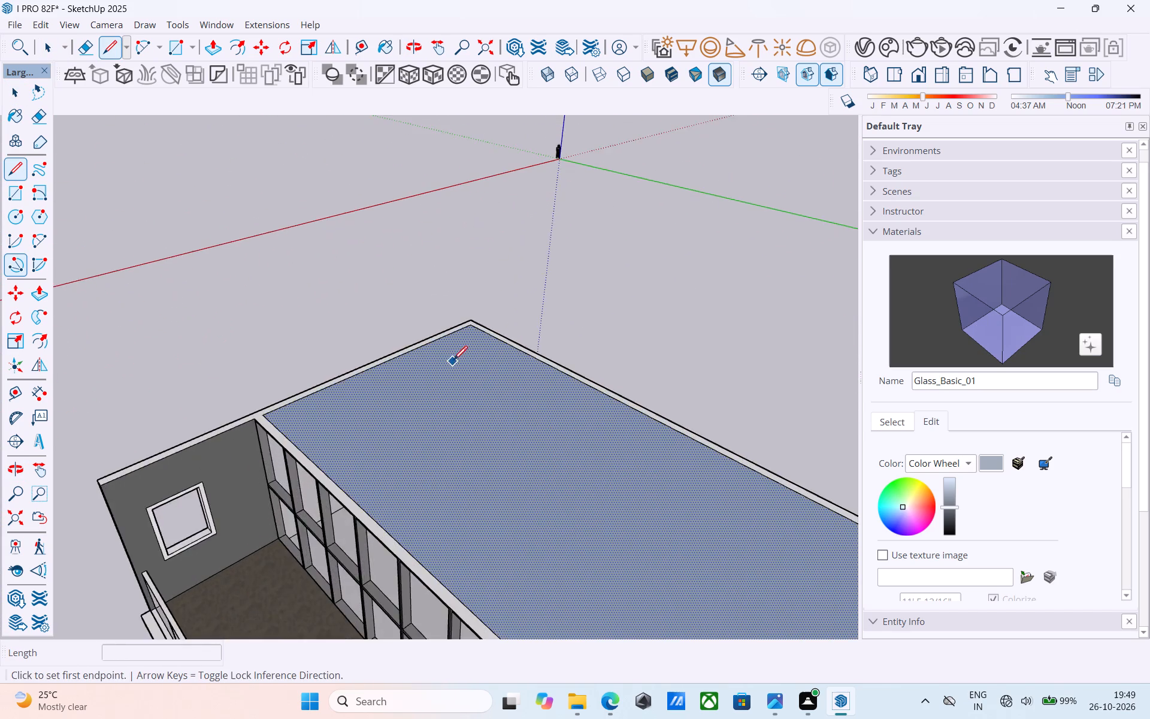
pyautogui.scroll(10, 453, 361)
pyautogui.click(477, 311)
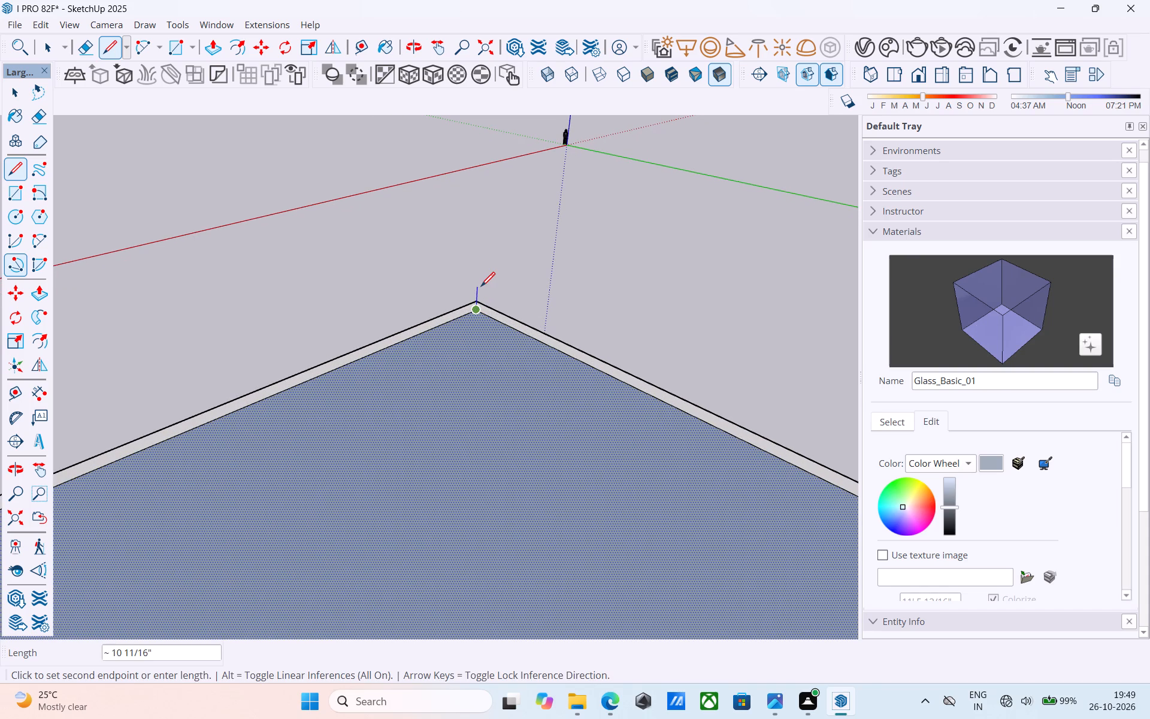
pyautogui.write('6"')
pyautogui.press('Return')
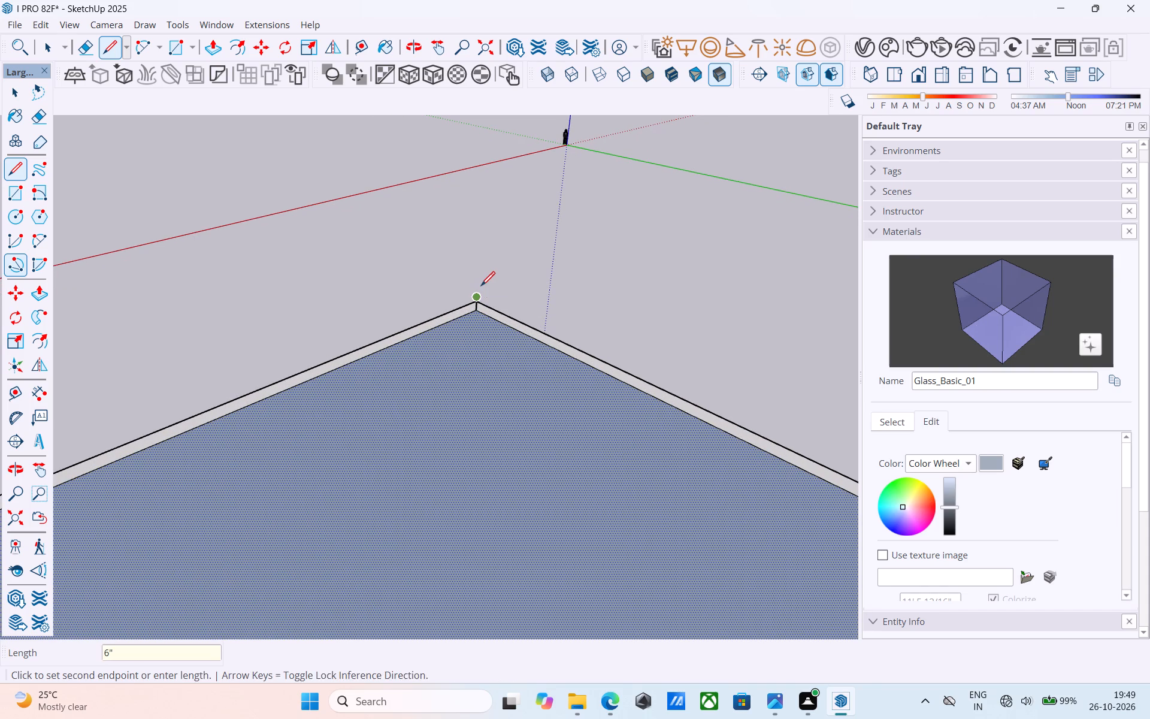
pyautogui.press('space')
# Draw a rectangle between the tops of the two 6" lines to form a raised face above the roof.
pyautogui.write('R')
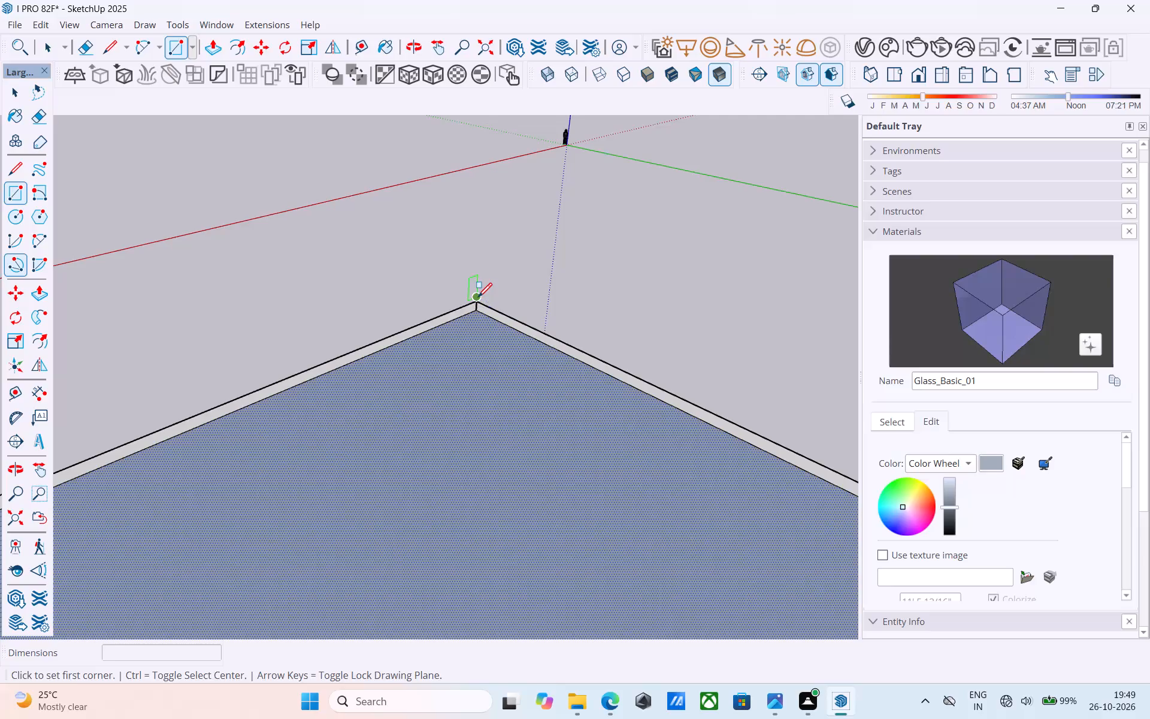
pyautogui.click(478, 298)
pyautogui.scroll(-11, 479, 298)
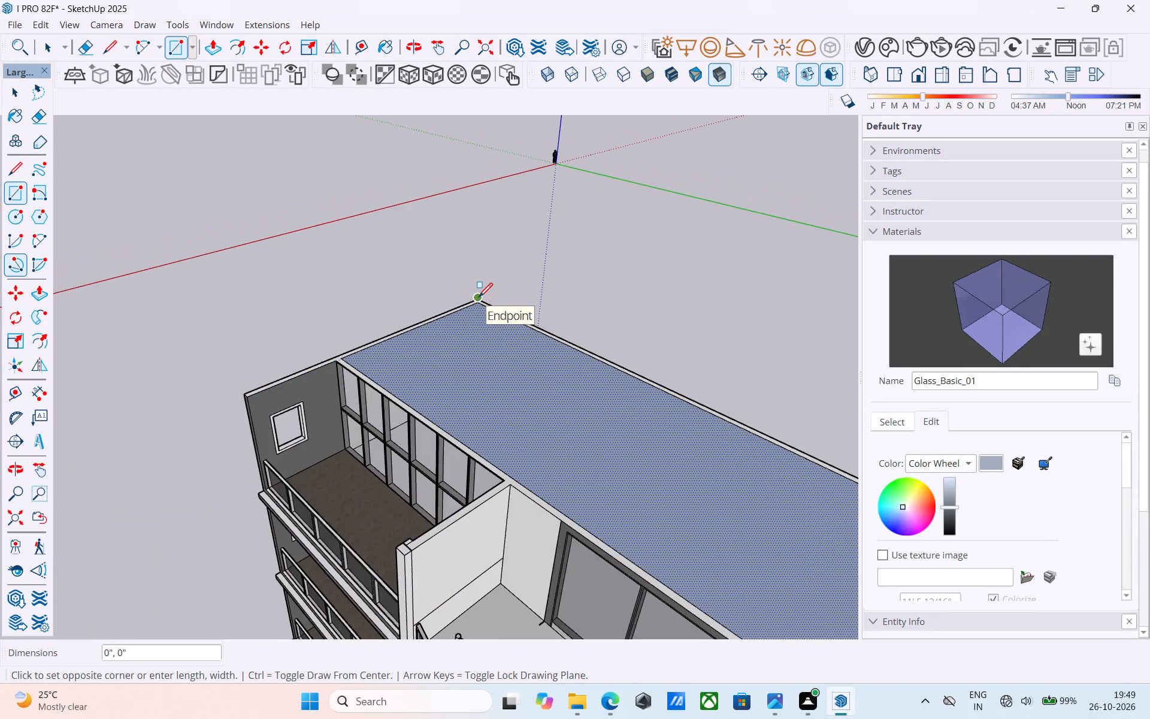
pyautogui.scroll(-9, 479, 298)
pyautogui.scroll(14, 512, 391)
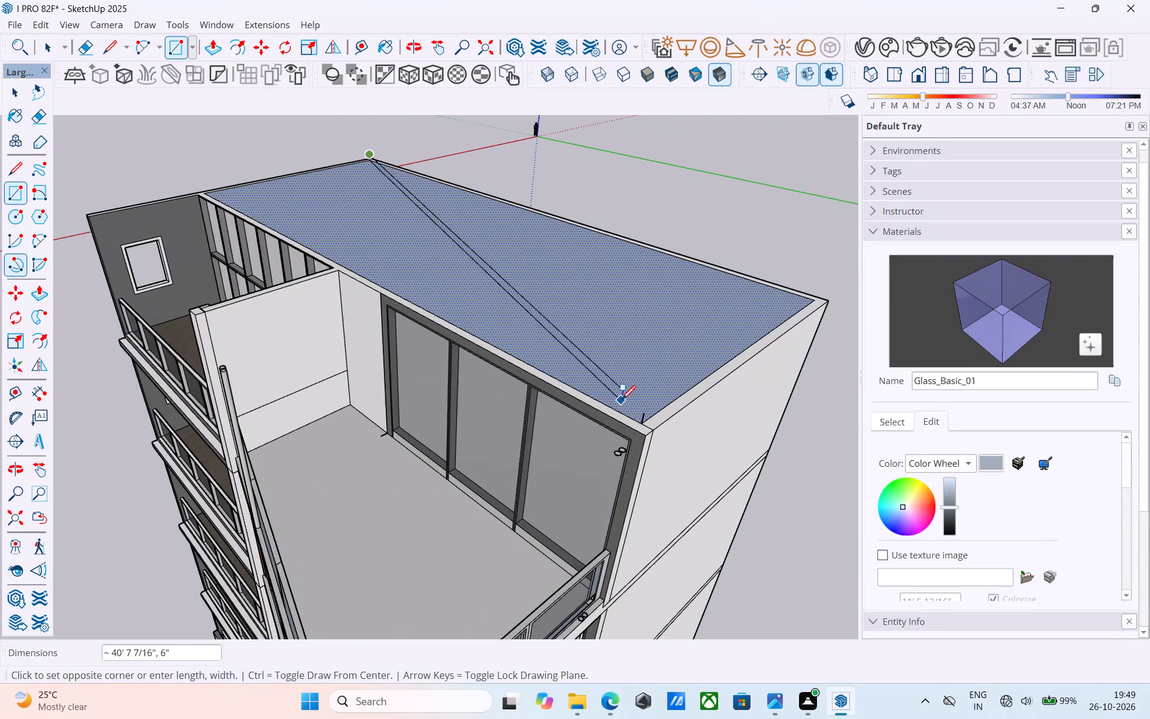
pyautogui.click(647, 414)
pyautogui.press('space')
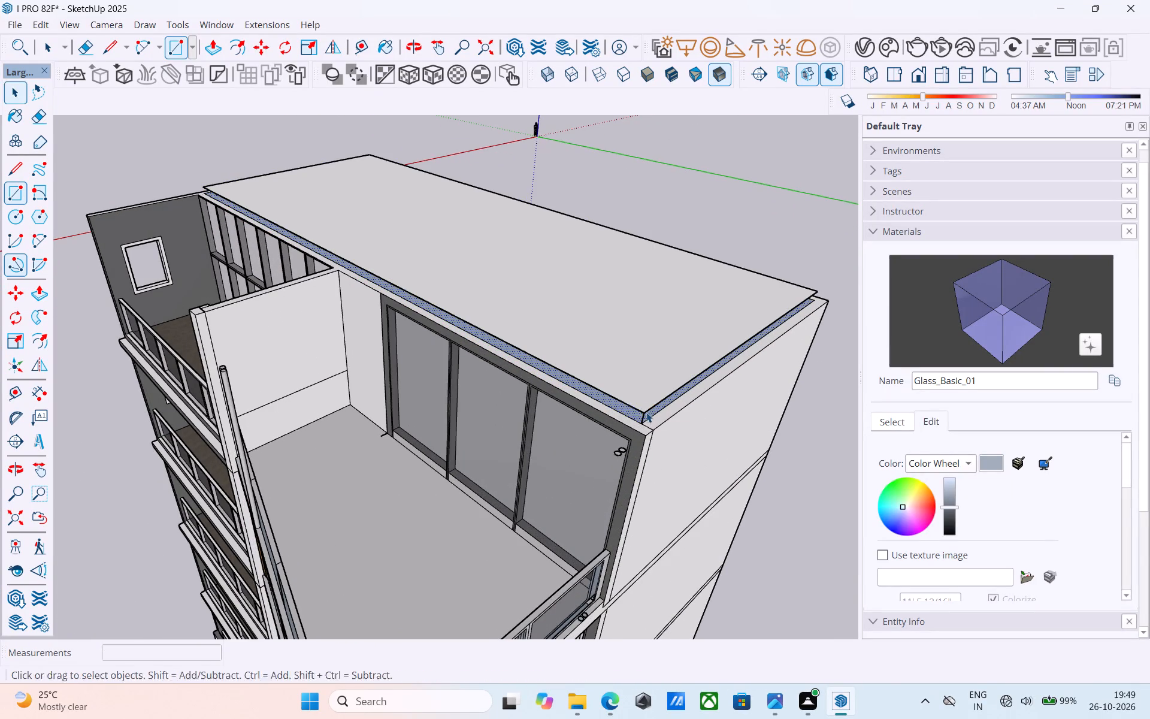
# Erase the small stray circles floating near the roof corner above the top balcony's sliding doors.
pyautogui.moveTo(646, 406); pyautogui.dragTo(613, 209, button='middle')
pyautogui.moveTo(613, 290); pyautogui.dragTo(601, 177, button='middle')
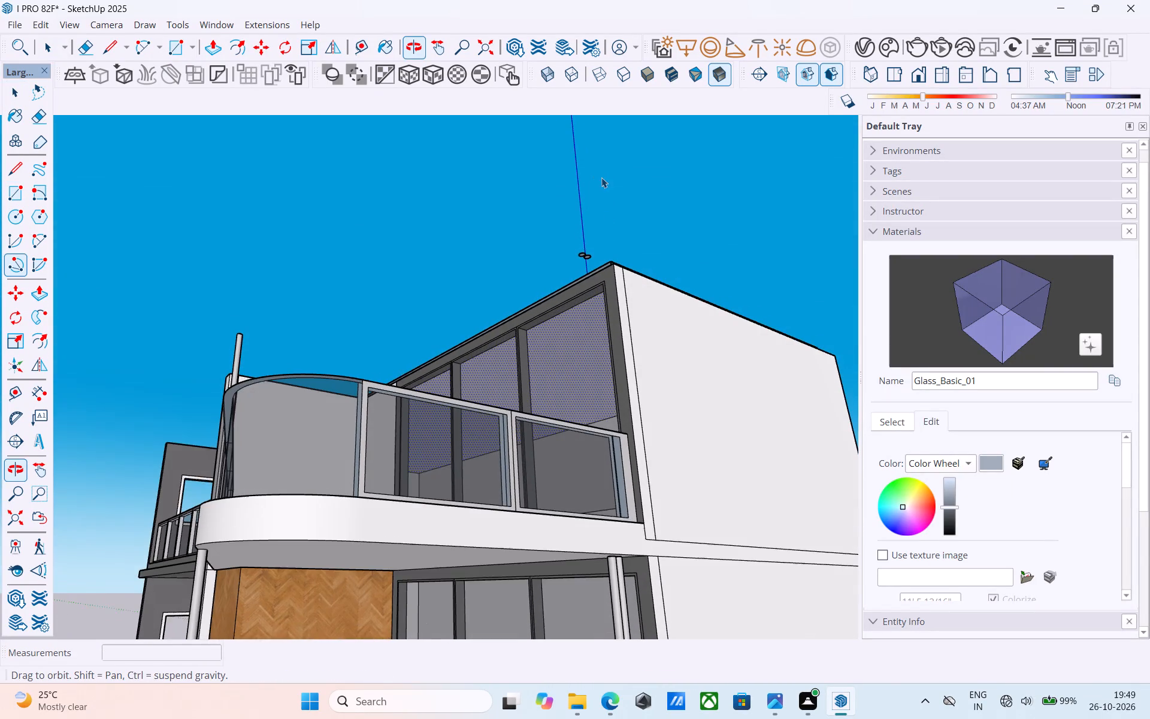
pyautogui.press('e')
pyautogui.click(588, 253)
pyautogui.click(579, 251)
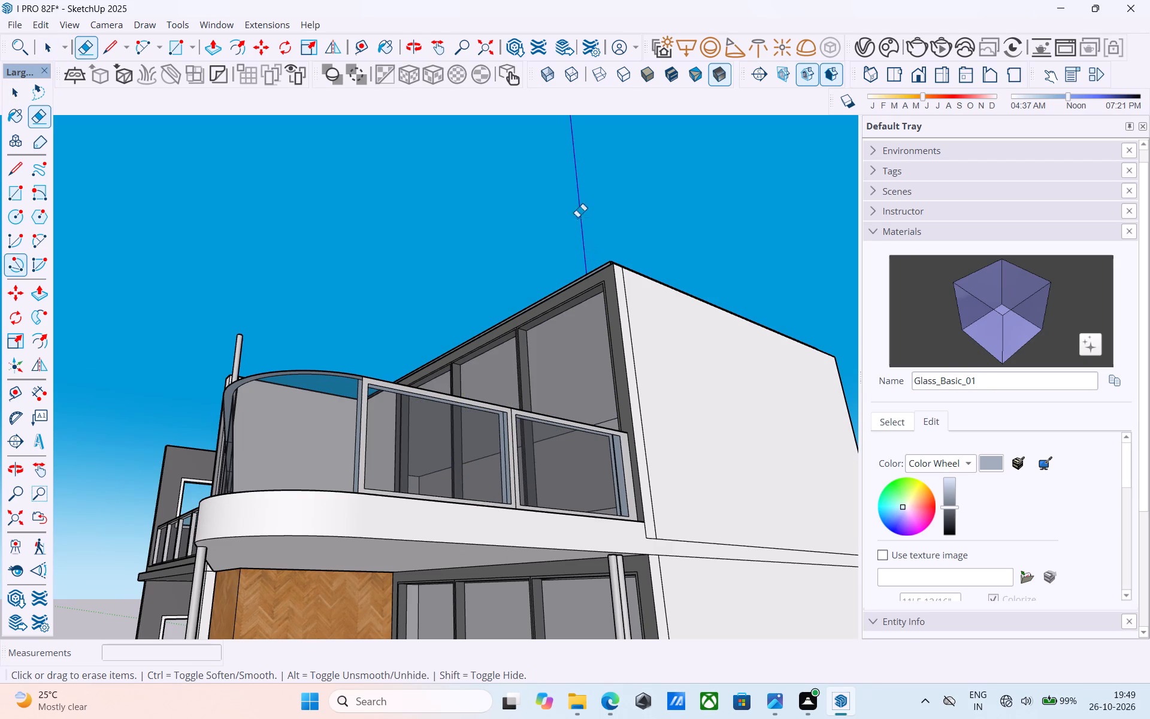
pyautogui.press('space')
# Draw a vertical line joining the roof face to the raised face at the rear corner of the plain side wall.
pyautogui.scroll(-3, 568, 202)
pyautogui.moveTo(568, 202); pyautogui.dragTo(491, 496, button='middle')
pyautogui.scroll(-5, 389, 482)
pyautogui.scroll(7, 533, 323)
pyautogui.scroll(-4, 519, 325)
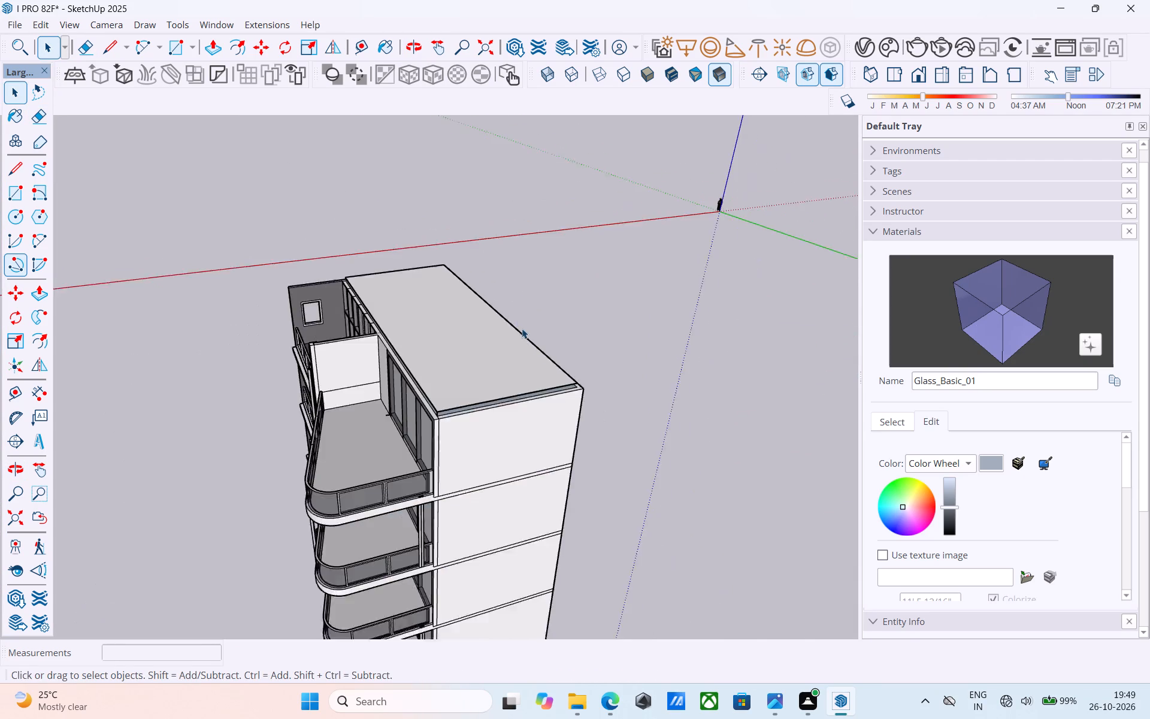
pyautogui.scroll(-2, 522, 328)
pyautogui.moveTo(525, 347); pyautogui.dragTo(429, 286, button='middle')
pyautogui.scroll(9, 492, 393)
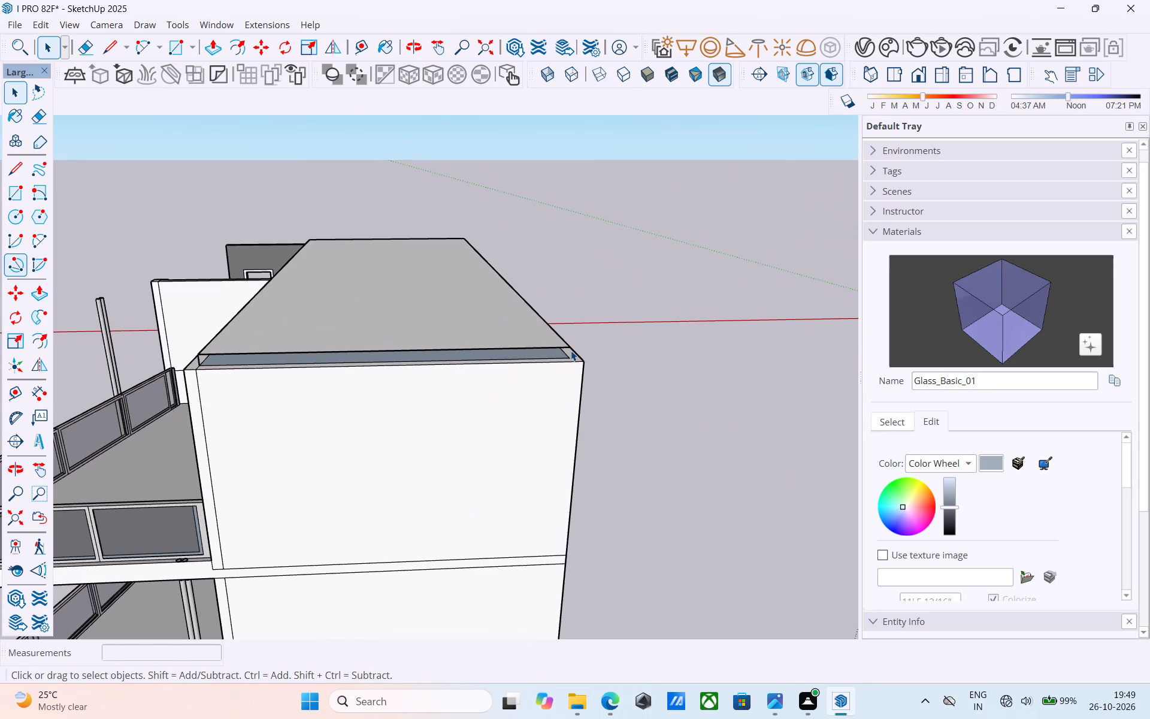
pyautogui.press('l')
pyautogui.scroll(6, 571, 352)
pyautogui.click(571, 364)
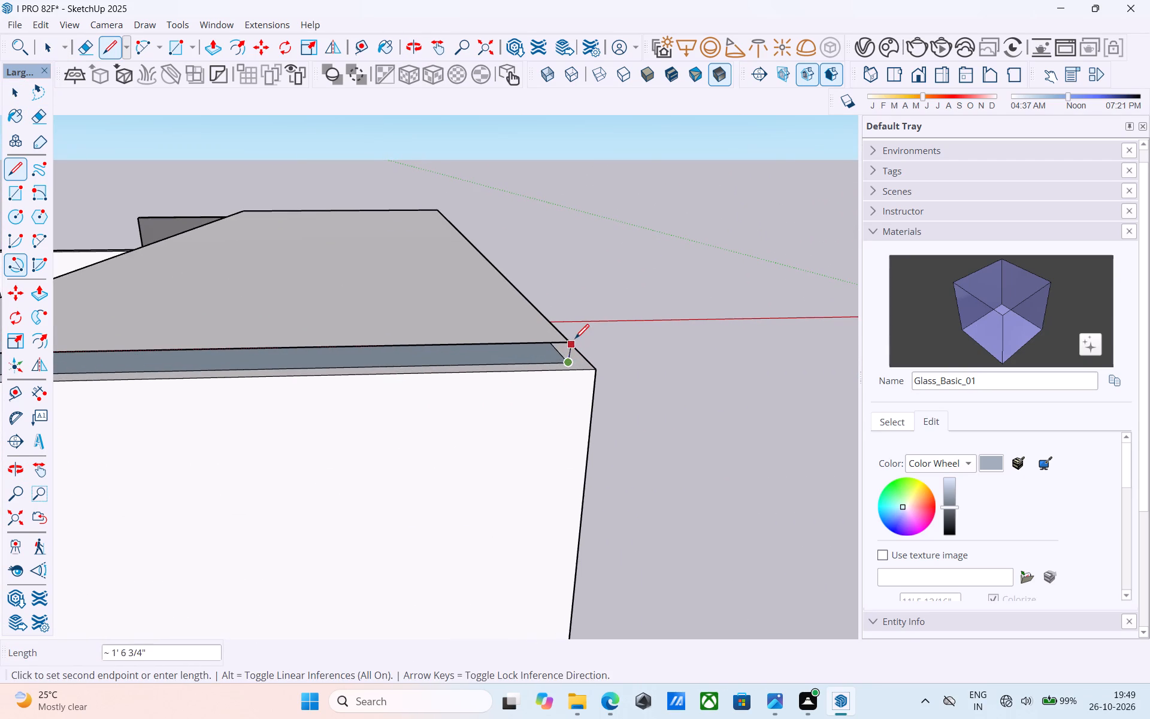
pyautogui.click(575, 340)
# Draw a vertical line joining the roof and raised faces at the other rear corner, near the wall with windows.
pyautogui.scroll(-2, 575, 340)
pyautogui.moveTo(575, 339); pyautogui.dragTo(140, 364, button='middle')
pyautogui.moveTo(734, 259); pyautogui.dragTo(581, 240, button='middle')
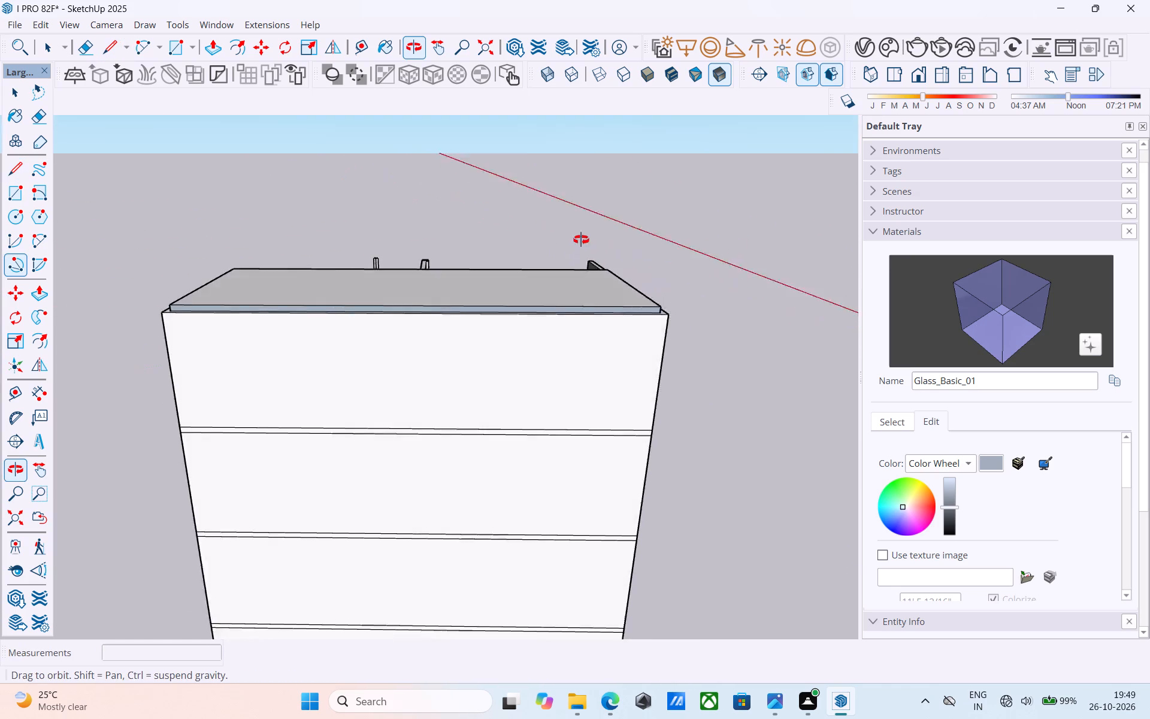
pyautogui.moveTo(581, 240); pyautogui.dragTo(428, 241, button='middle')
pyautogui.scroll(14, 463, 307)
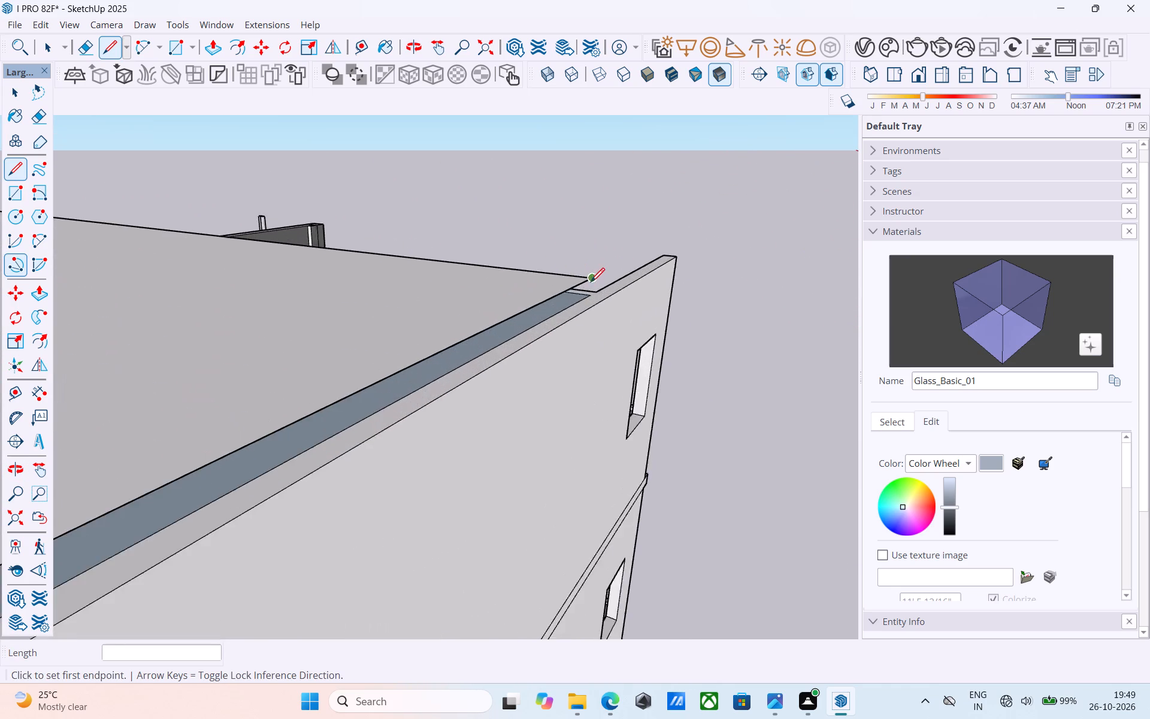
pyautogui.scroll(4, 591, 283)
pyautogui.scroll(-1, 584, 315)
pyautogui.click(589, 387)
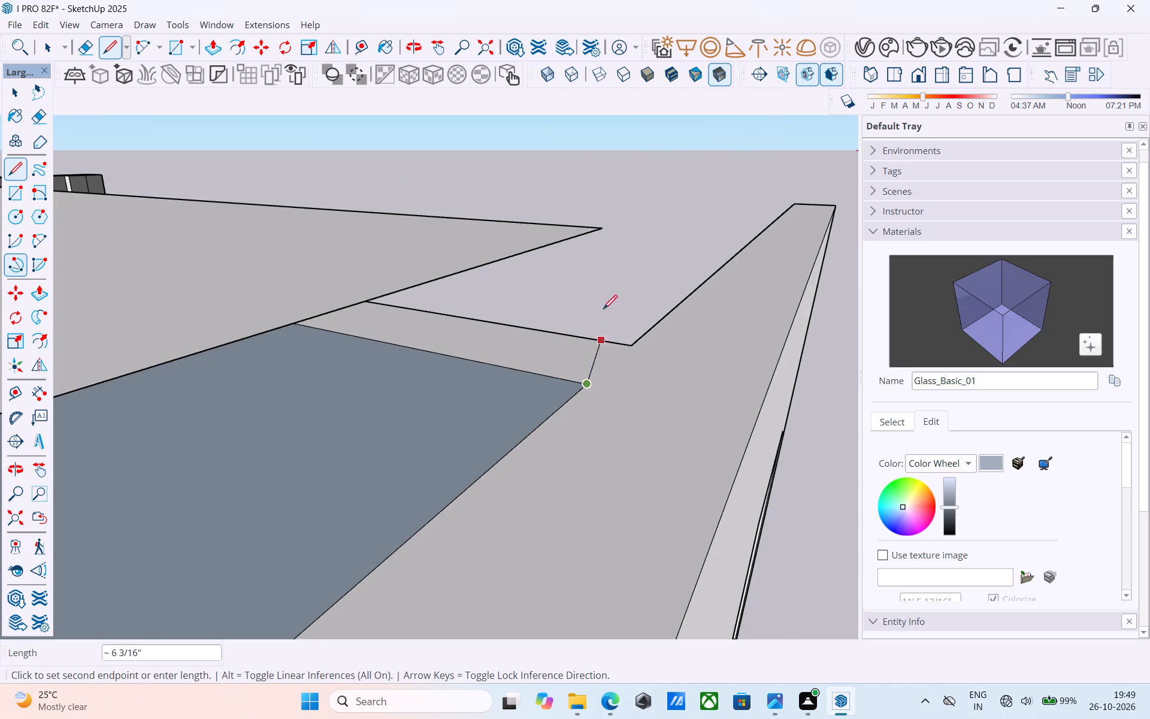
pyautogui.click(605, 231)
pyautogui.scroll(-18, 656, 338)
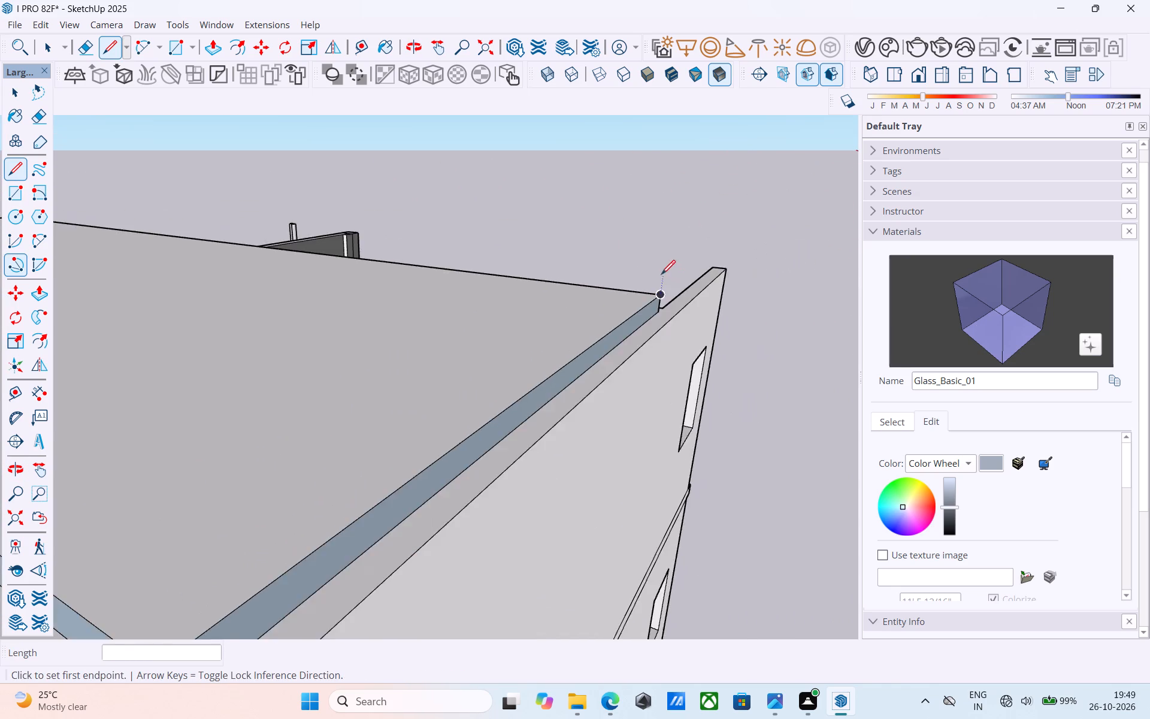
# Reverse the roof slab's two side faces meeting at the rear corner near the windowed wall.
pyautogui.scroll(-4, 661, 276)
pyautogui.moveTo(540, 404); pyautogui.dragTo(523, 374, button='middle')
pyautogui.scroll(10, 523, 370)
pyautogui.press('space')
pyautogui.scroll(1, 514, 318)
pyautogui.click(513, 312)
pyautogui.rightClick(513, 312)
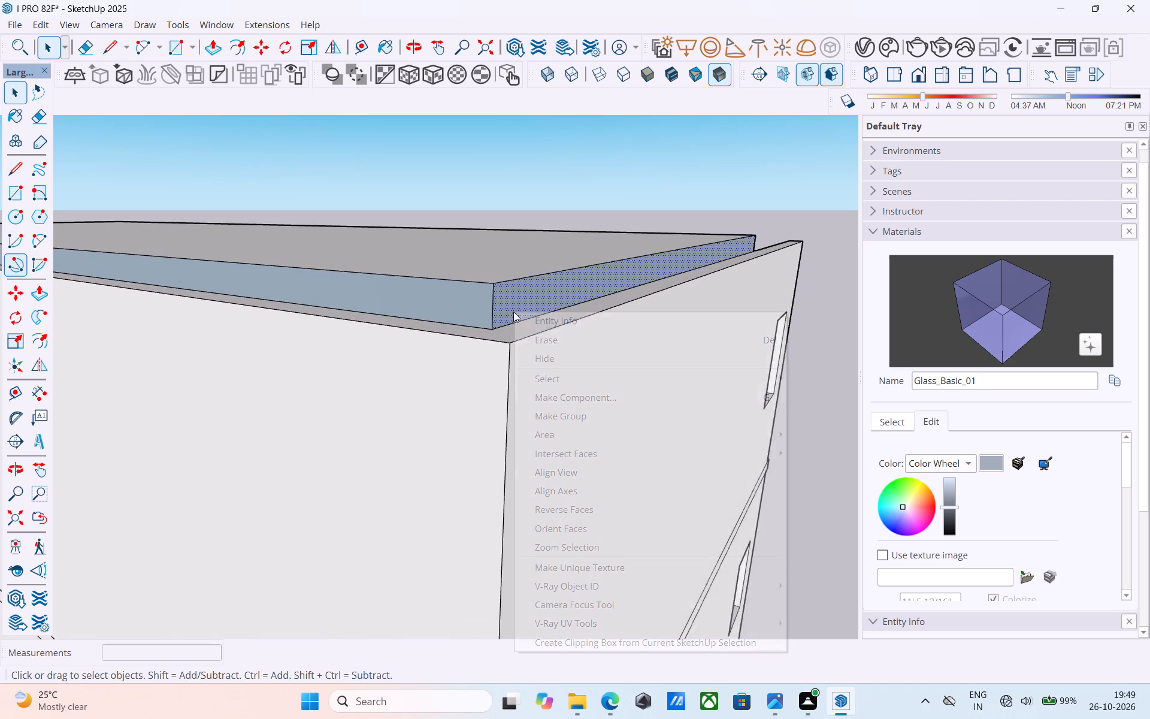
pyautogui.click(567, 513)
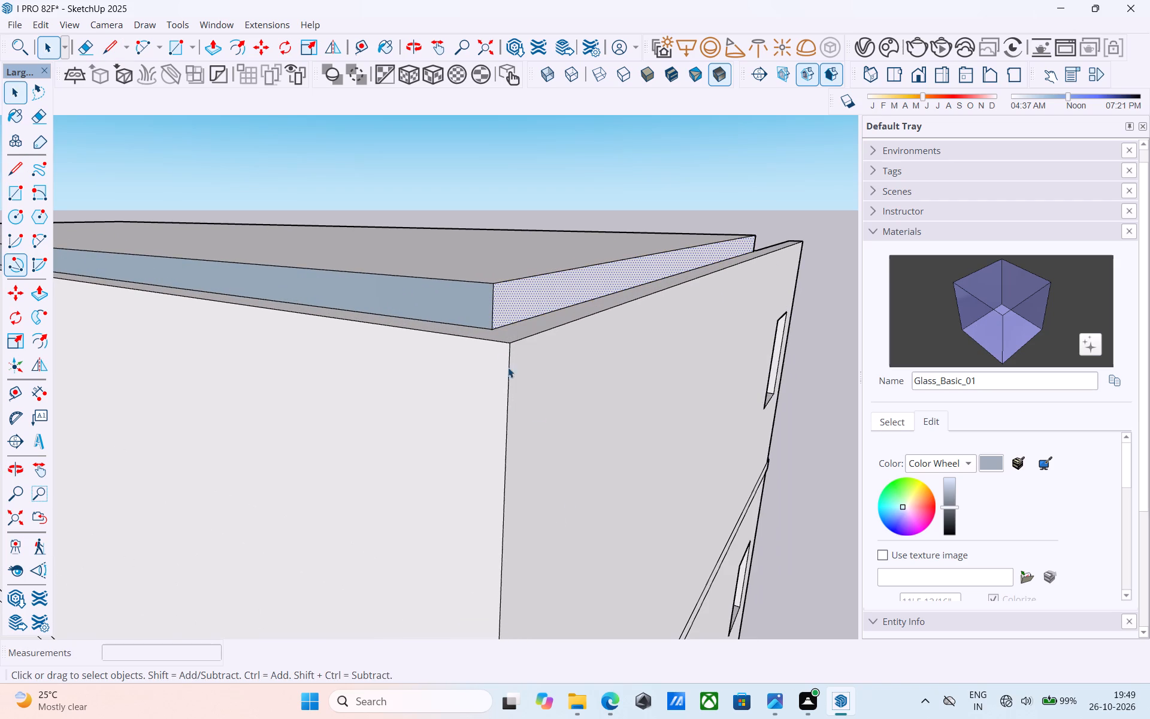
pyautogui.click(473, 313)
pyautogui.rightClick(473, 313)
pyautogui.click(517, 510)
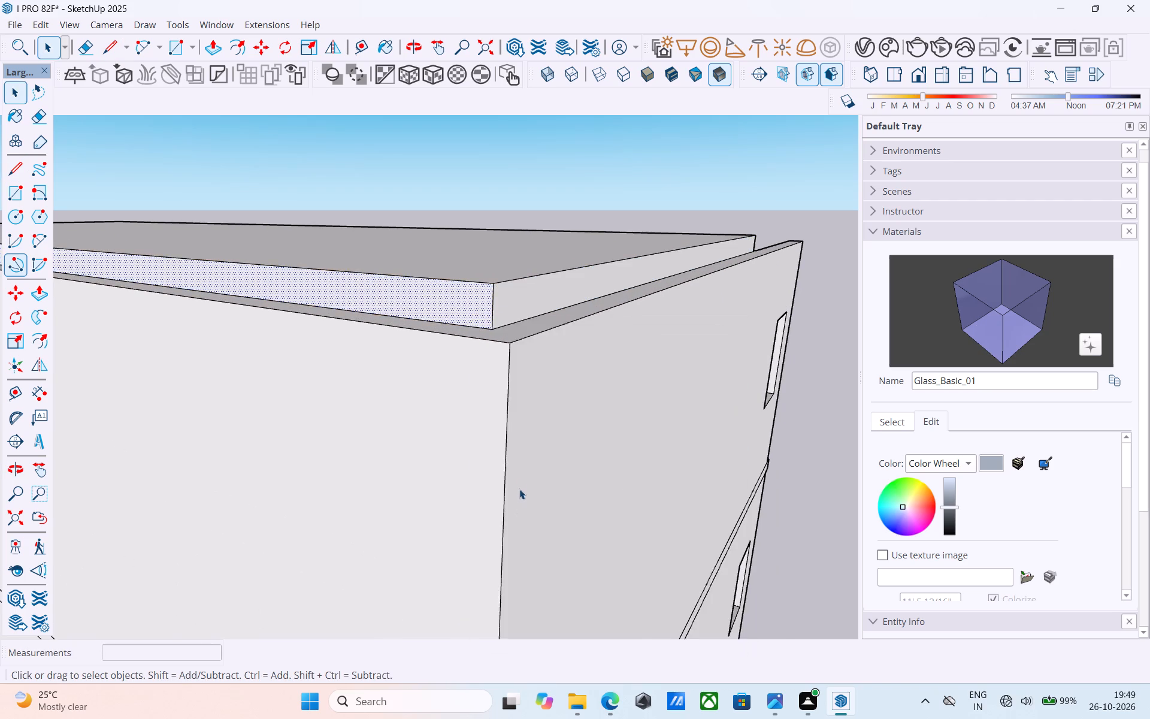
# Reverse the roof slab's two side faces meeting at the corner above the top balcony's sliding doors.
pyautogui.scroll(-12, 521, 483)
pyautogui.moveTo(378, 394); pyautogui.dragTo(1009, 367, button='middle')
pyautogui.moveTo(390, 376); pyautogui.dragTo(641, 418, button='middle')
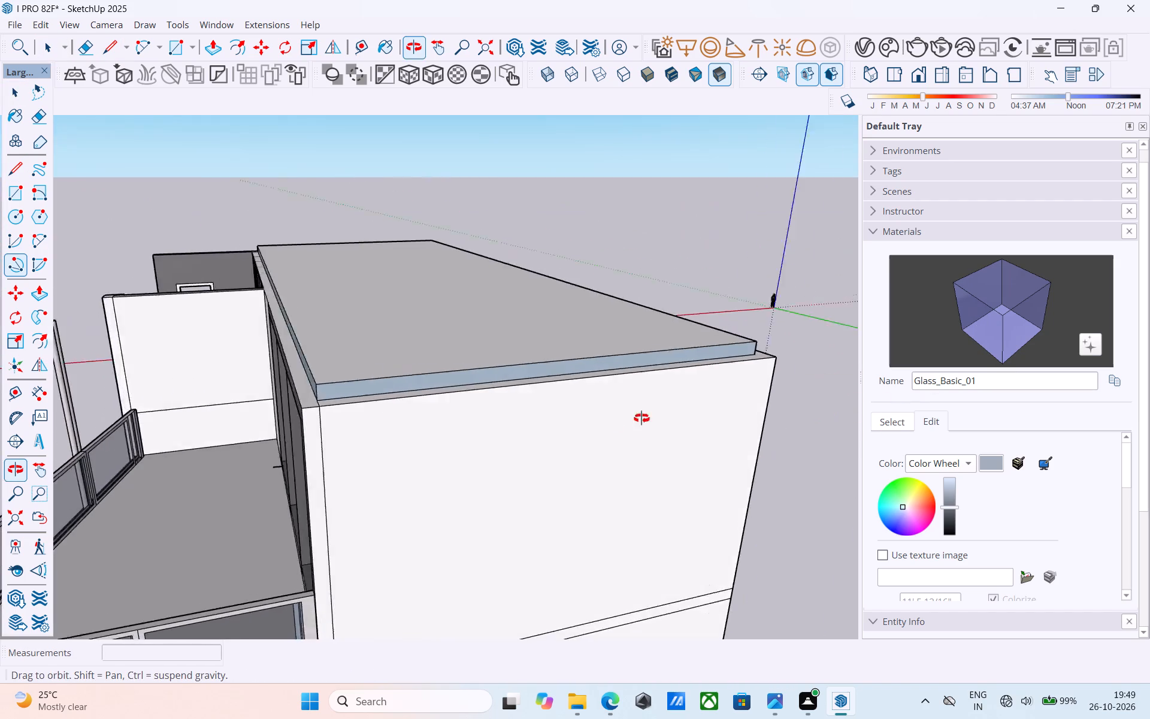
pyautogui.moveTo(641, 418); pyautogui.dragTo(768, 398, button='middle')
pyautogui.scroll(5, 534, 349)
pyautogui.rightClick(463, 376)
pyautogui.click(463, 376)
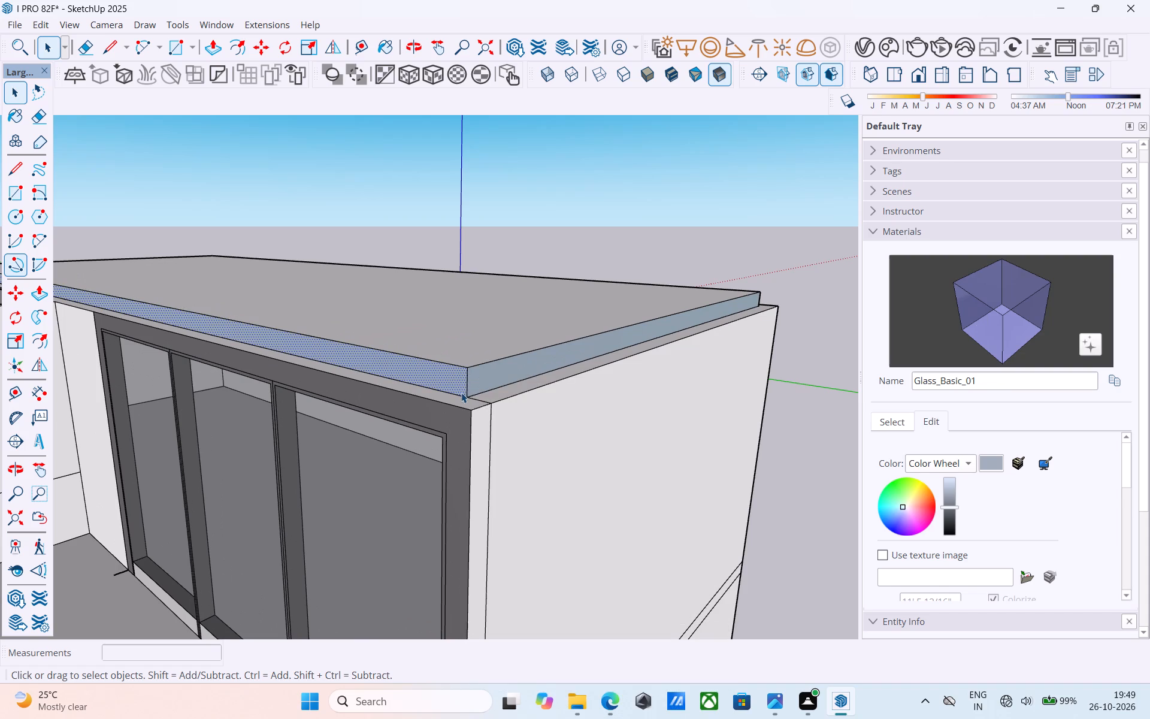
pyautogui.rightClick(461, 392)
pyautogui.click(522, 255)
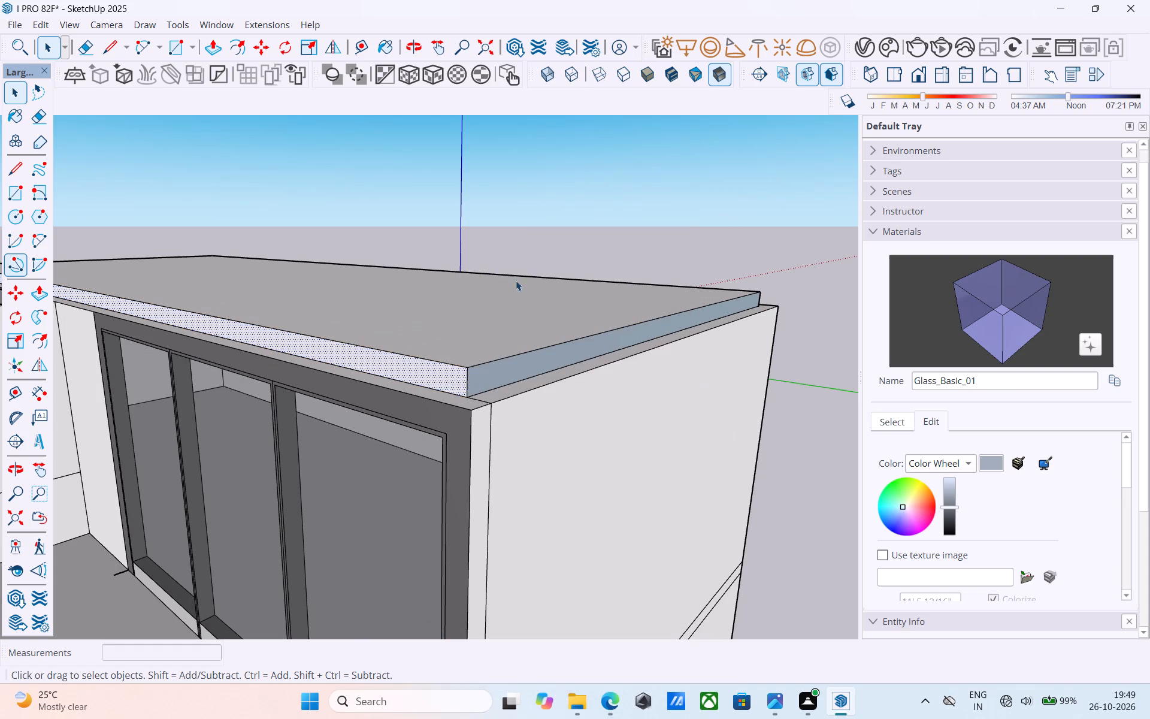
pyautogui.click(500, 365)
pyautogui.rightClick(500, 365)
pyautogui.click(584, 556)
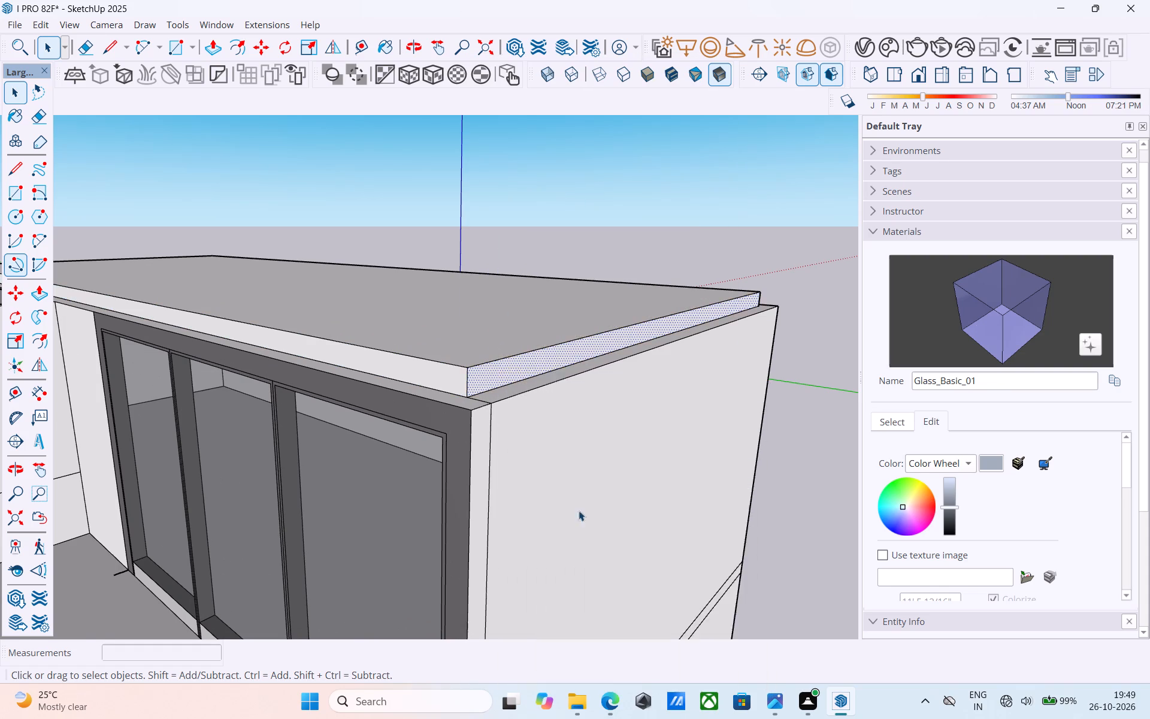
# Push/Pull the roof slab's two side faces at the sliding-door corner out flush with the walls below.
pyautogui.scroll(-7, 573, 492)
pyautogui.press('p')
pyautogui.scroll(5, 540, 429)
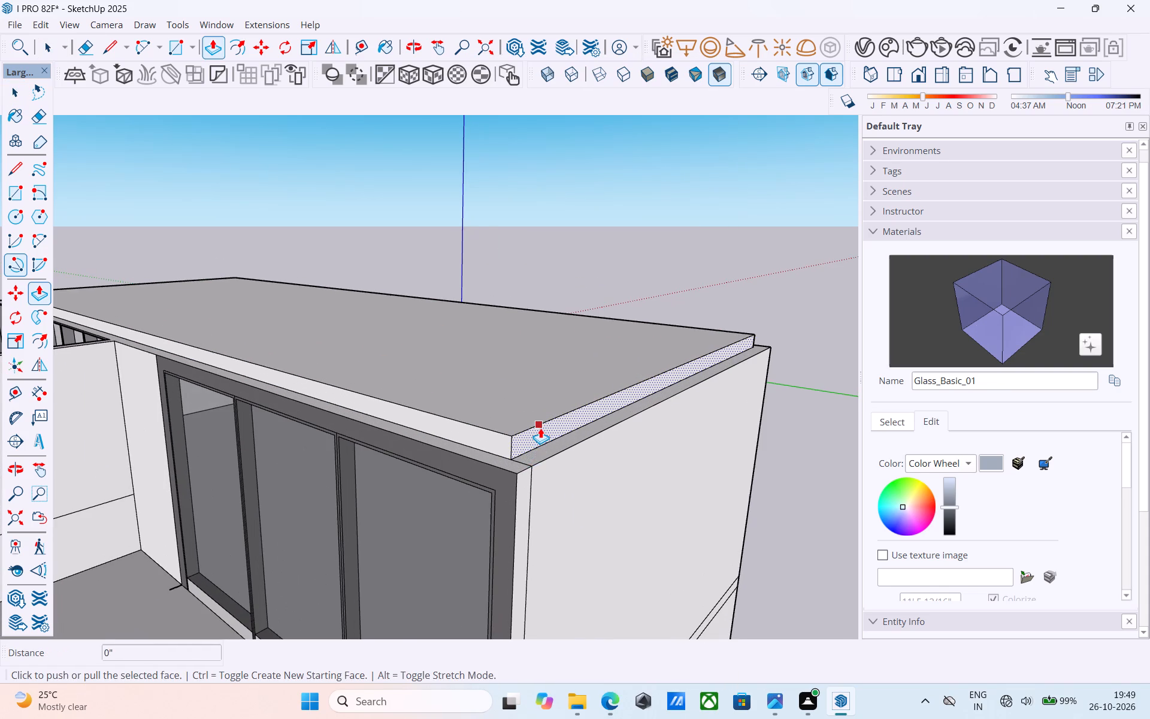
pyautogui.click(540, 428)
pyautogui.click(556, 464)
pyautogui.press('space')
pyautogui.click(513, 450)
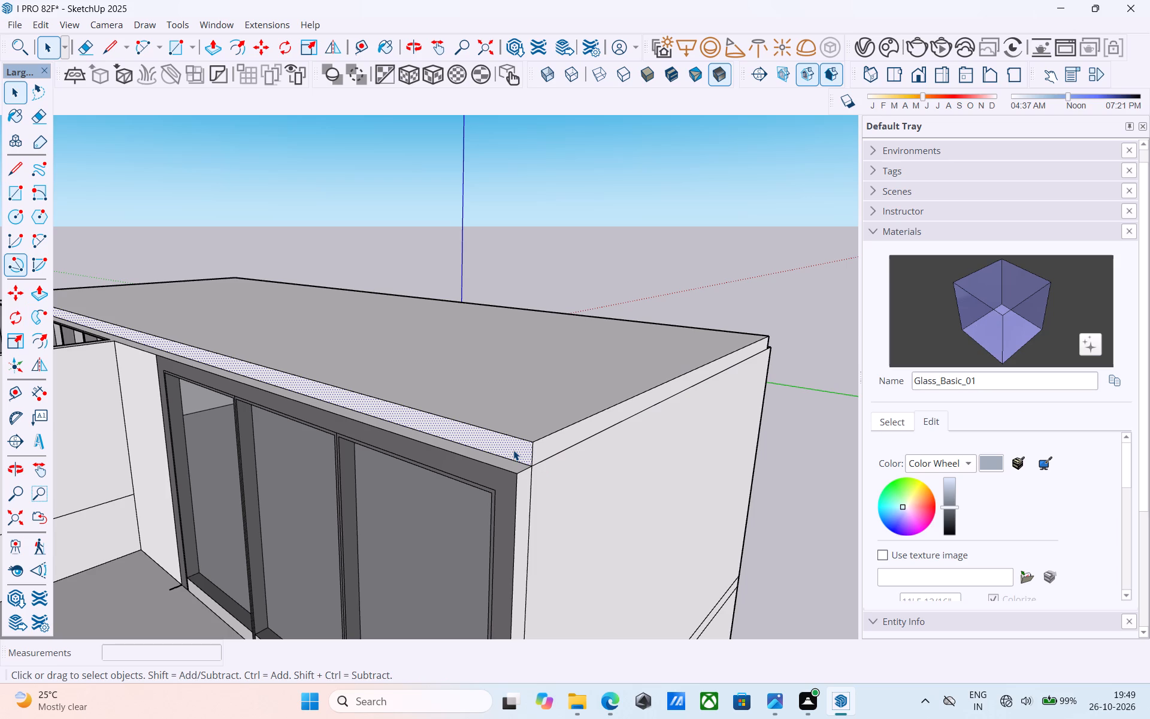
pyautogui.press('p')
pyautogui.click(513, 450)
pyautogui.click(520, 475)
pyautogui.press('space')
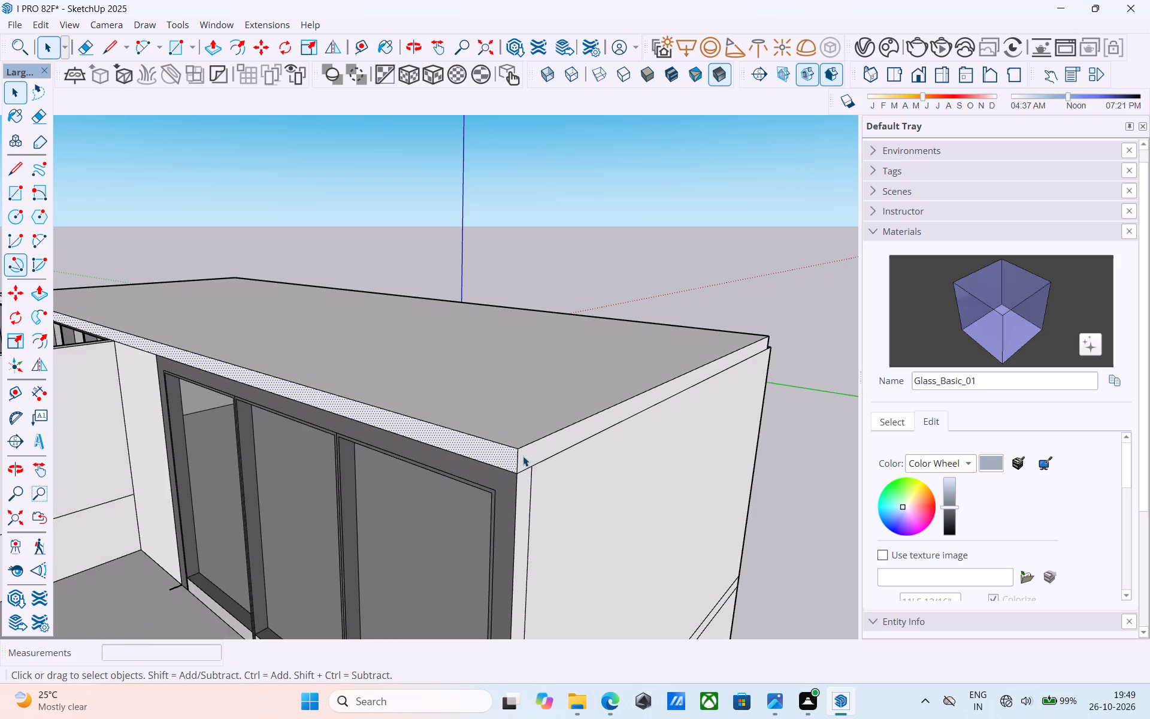
# Push/Pull the roof slab's two side faces at the rear corner by the windowed wall out flush with the walls.
pyautogui.scroll(-6, 523, 456)
pyautogui.moveTo(613, 431); pyautogui.dragTo(262, 416, button='middle')
pyautogui.moveTo(471, 401); pyautogui.dragTo(175, 398, button='middle')
pyautogui.moveTo(710, 329); pyautogui.dragTo(368, 344, button='middle')
pyautogui.moveTo(523, 389); pyautogui.dragTo(465, 391, button='middle')
pyautogui.scroll(2, 506, 421)
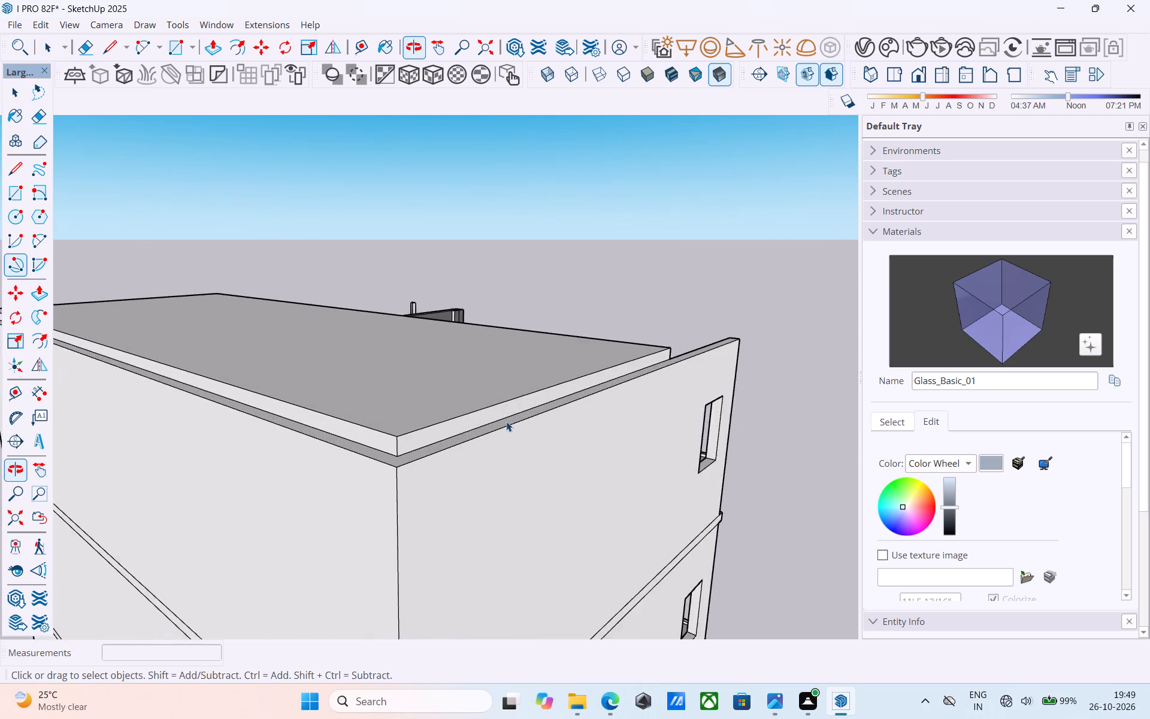
pyautogui.scroll(6, 506, 421)
pyautogui.click(410, 437)
pyautogui.press('p')
pyautogui.click(410, 437)
pyautogui.click(426, 484)
pyautogui.press('space')
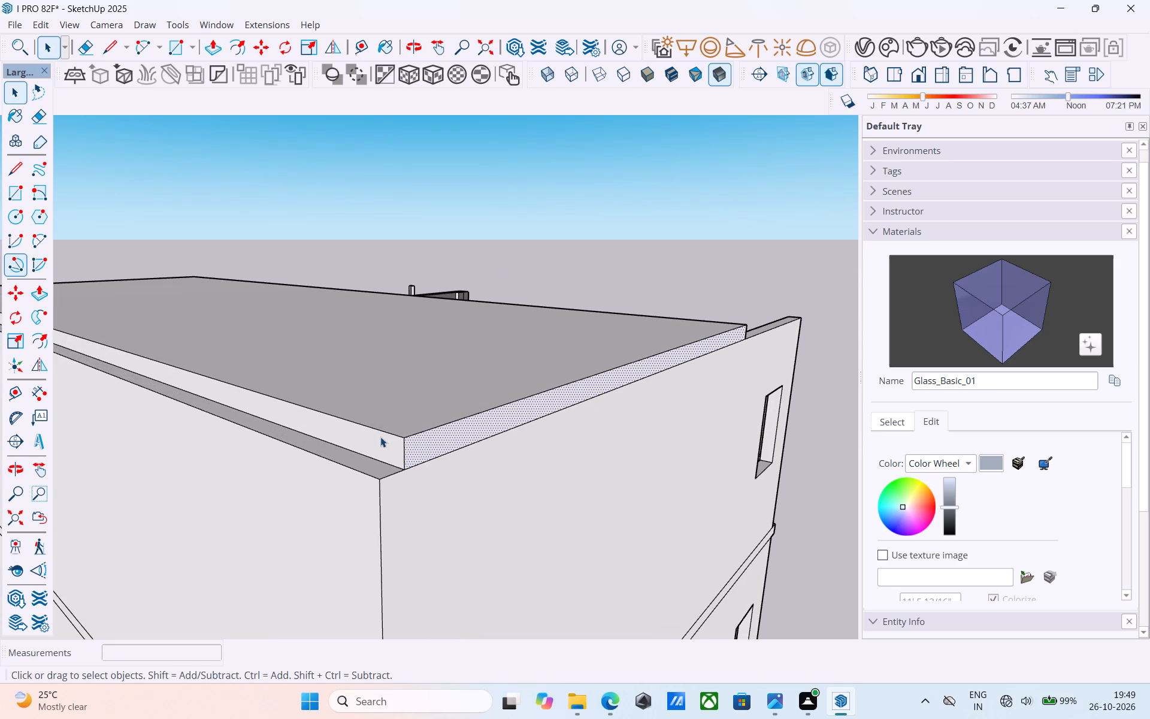
pyautogui.click(380, 437)
pyautogui.press('p')
pyautogui.click(377, 445)
pyautogui.click(353, 484)
pyautogui.press('space')
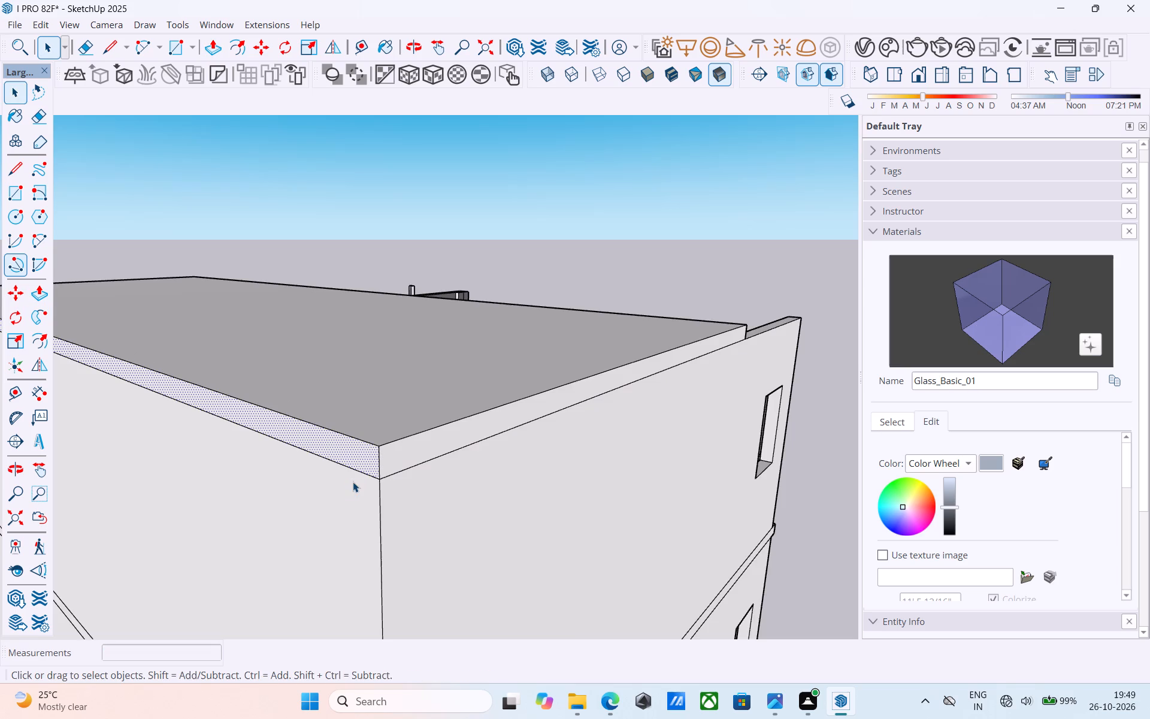
# Examine the building from several sides, checking the closed roof and the balcony facade down to the base.
pyautogui.scroll(-16, 353, 482)
pyautogui.moveTo(364, 468); pyautogui.dragTo(672, 452, button='middle')
pyautogui.moveTo(367, 471); pyautogui.dragTo(777, 419, button='middle')
pyautogui.moveTo(477, 428); pyautogui.dragTo(728, 429, button='middle')
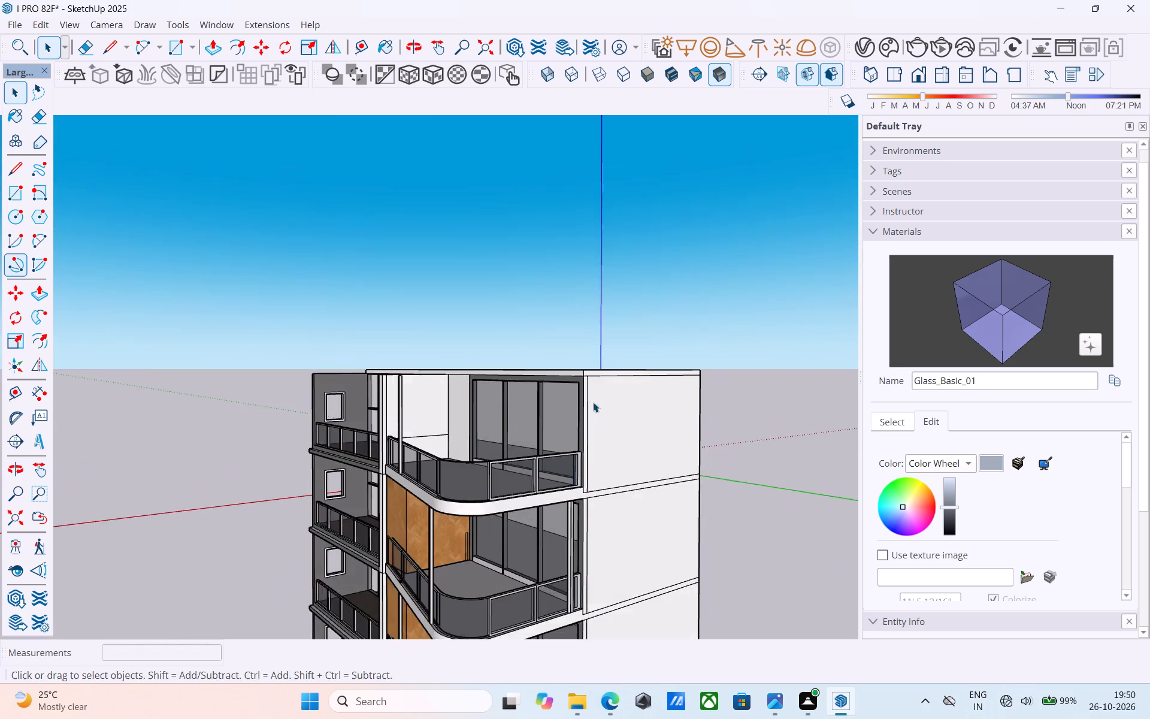
pyautogui.moveTo(504, 405); pyautogui.dragTo(816, 458, button='middle')
pyautogui.moveTo(304, 333); pyautogui.dragTo(406, 308, button='middle')
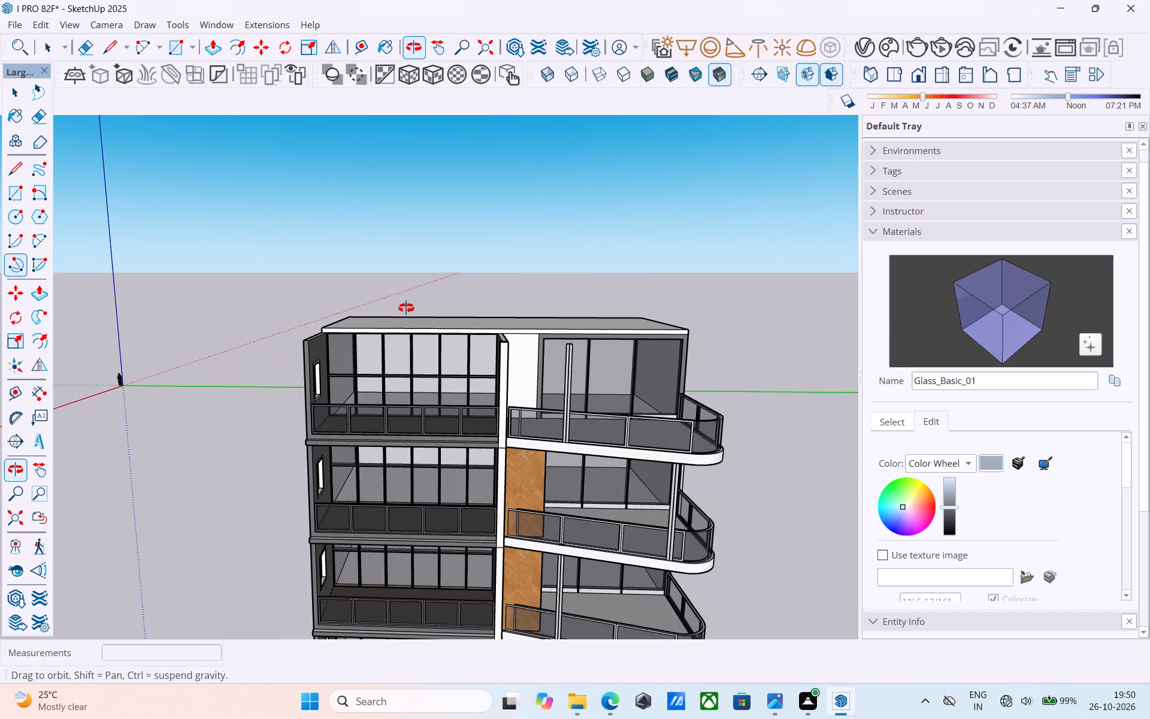
pyautogui.moveTo(406, 308); pyautogui.dragTo(407, 308, button='middle')
pyautogui.keyDown('shift'); pyautogui.moveTo(407, 308); pyautogui.dragTo(529, 303, button='middle'); pyautogui.keyUp('shift')
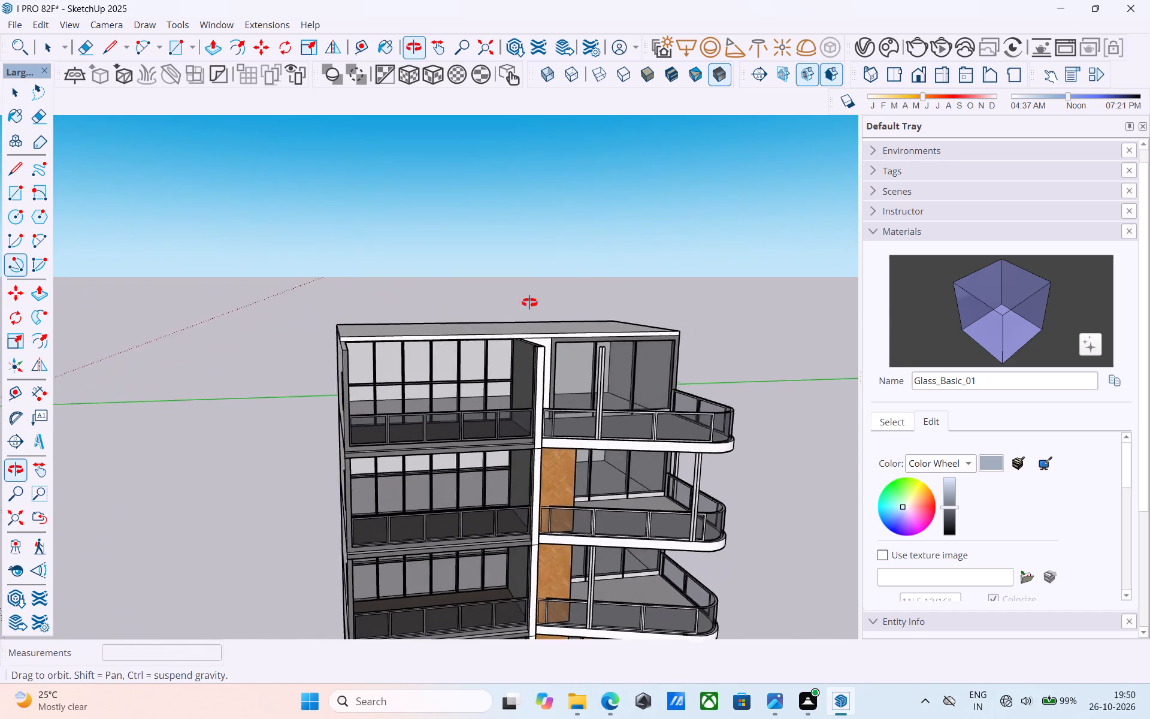
pyautogui.keyDown('shift'); pyautogui.moveTo(529, 303); pyautogui.dragTo(571, 294, button='middle'); pyautogui.keyUp('shift')
pyautogui.scroll(3, 395, 361)
pyautogui.moveTo(373, 356); pyautogui.dragTo(400, 341, button='middle')
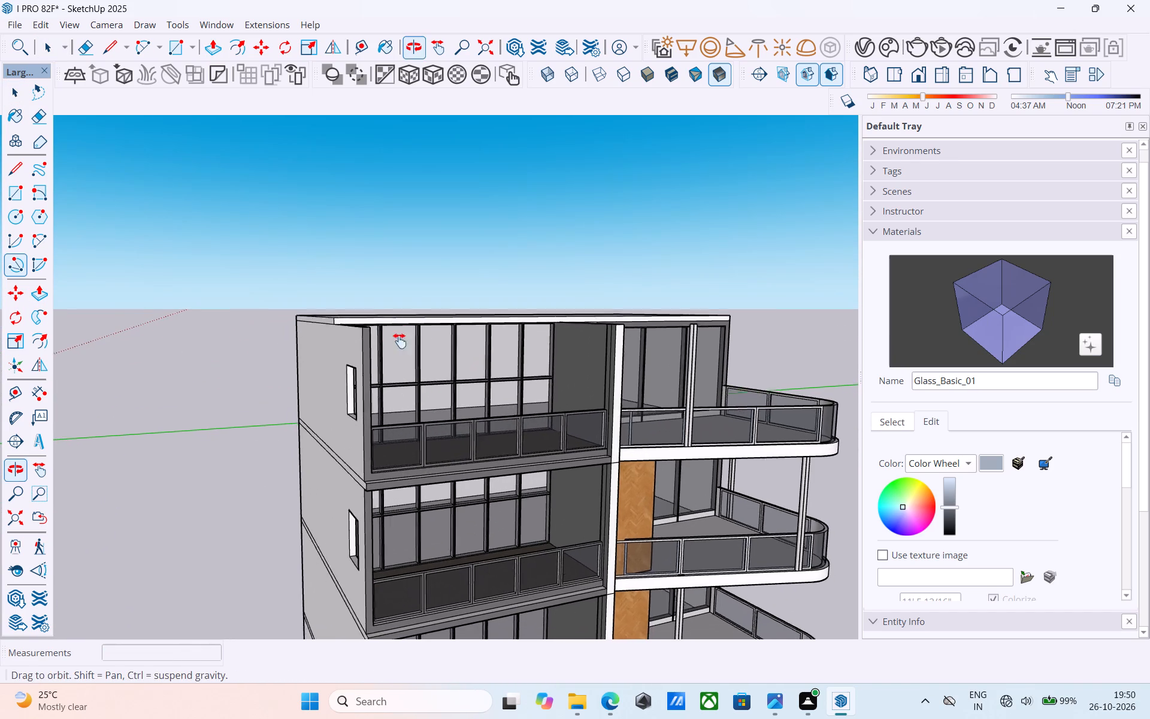
pyautogui.moveTo(400, 341); pyautogui.dragTo(398, 345, button='middle')
pyautogui.scroll(1, 330, 365)
pyautogui.scroll(-6, 350, 340)
pyautogui.keyDown('shift'); pyautogui.moveTo(443, 334); pyautogui.dragTo(238, 153, button='middle'); pyautogui.keyUp('shift')
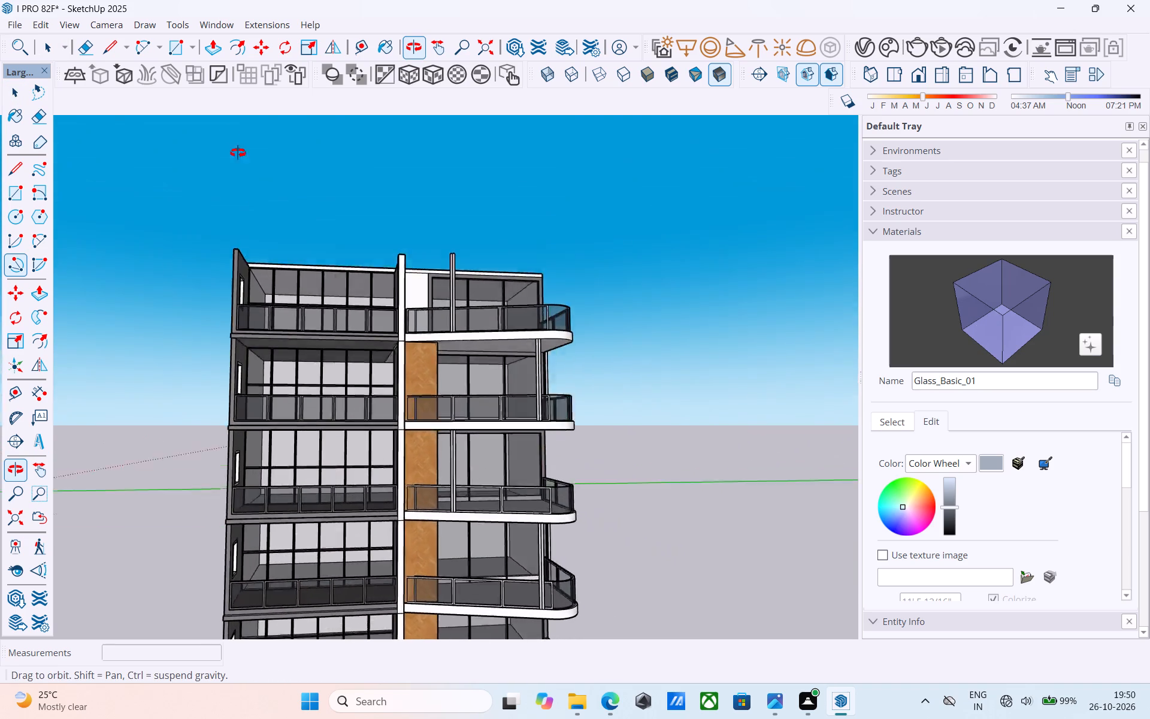
pyautogui.keyDown('shift'); pyautogui.moveTo(238, 153); pyautogui.dragTo(280, 99, button='middle'); pyautogui.keyUp('shift')
pyautogui.keyDown('shift'); pyautogui.moveTo(379, 354); pyautogui.dragTo(327, 263, button='middle'); pyautogui.keyUp('shift')
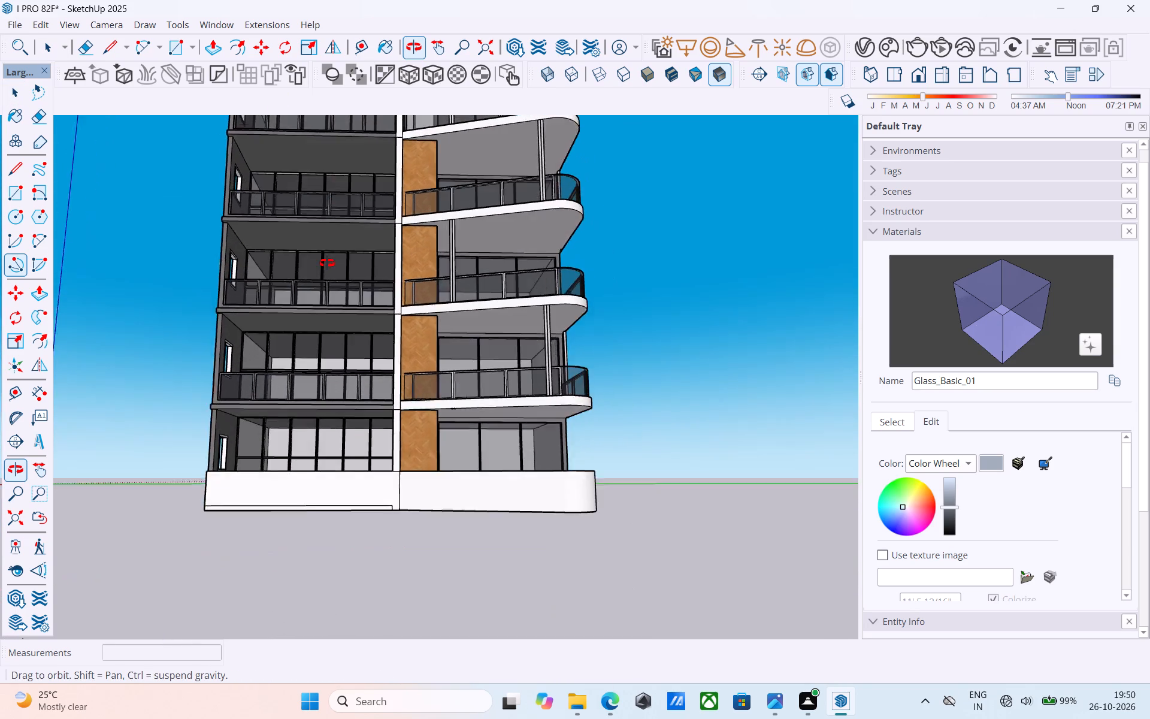
pyautogui.keyDown('shift'); pyautogui.moveTo(327, 263); pyautogui.dragTo(341, 390, button='middle'); pyautogui.keyUp('shift')
pyautogui.moveTo(344, 285); pyautogui.dragTo(388, 461, button='middle')
pyautogui.keyDown('shift'); pyautogui.moveTo(376, 403); pyautogui.dragTo(398, 440, button='middle'); pyautogui.keyUp('shift')
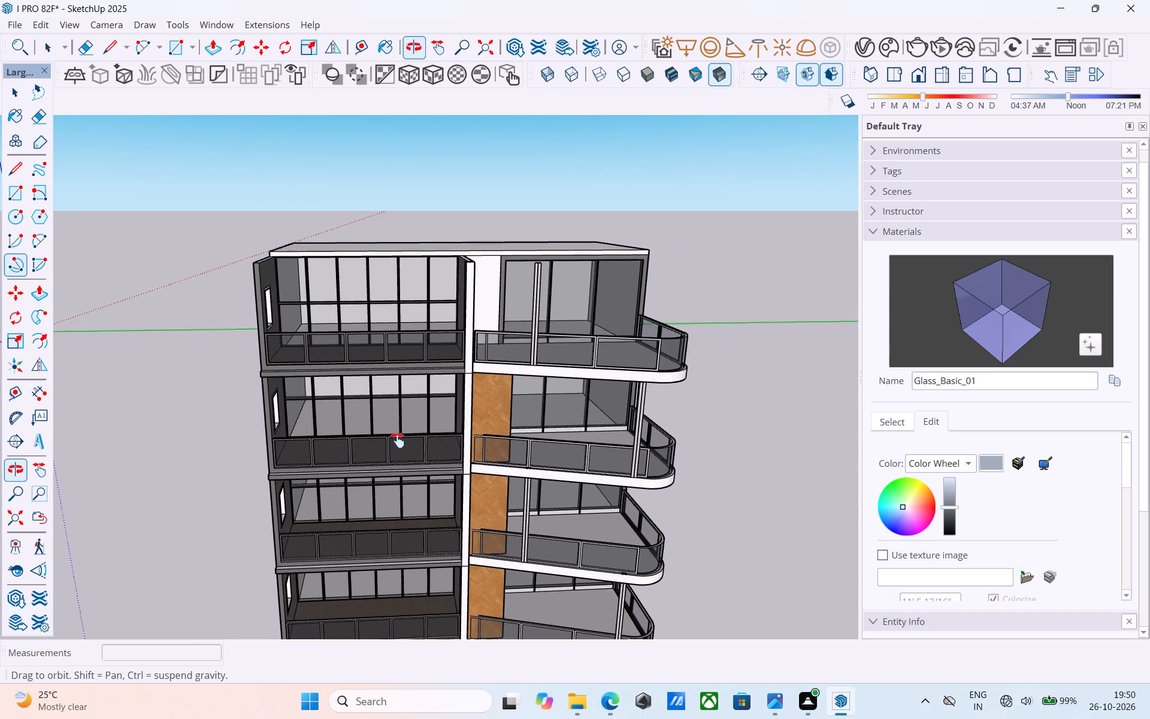
pyautogui.keyDown('shift'); pyautogui.moveTo(398, 440); pyautogui.dragTo(404, 451, button='middle'); pyautogui.keyUp('shift')
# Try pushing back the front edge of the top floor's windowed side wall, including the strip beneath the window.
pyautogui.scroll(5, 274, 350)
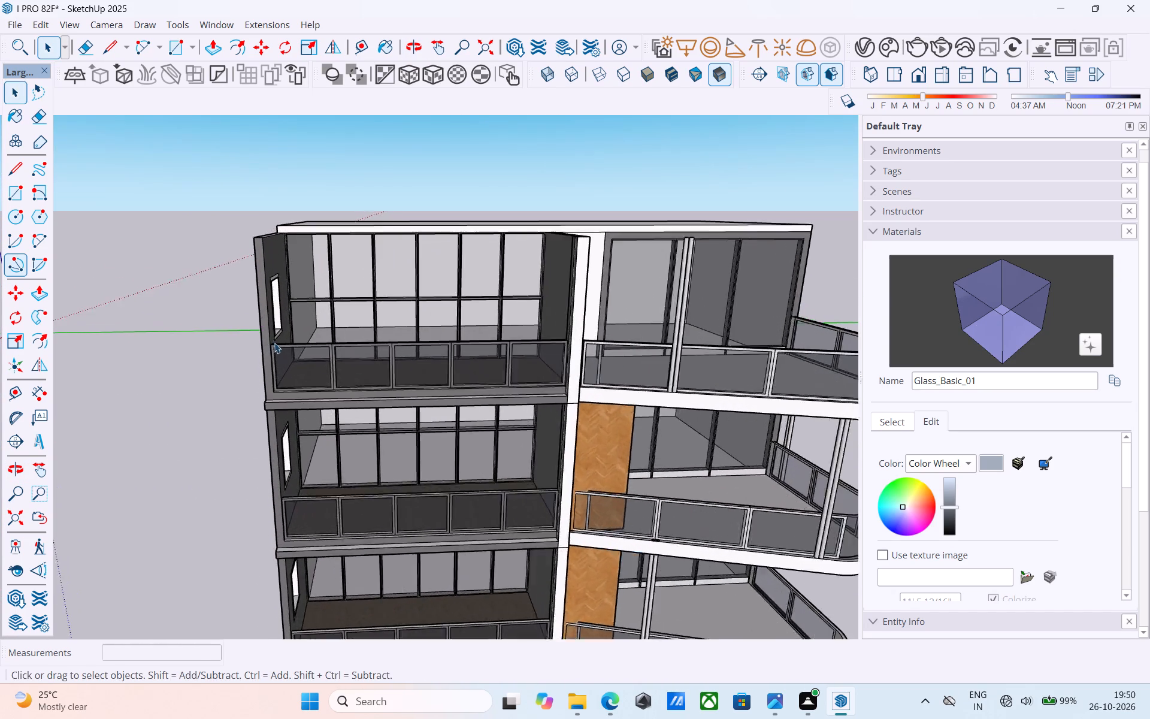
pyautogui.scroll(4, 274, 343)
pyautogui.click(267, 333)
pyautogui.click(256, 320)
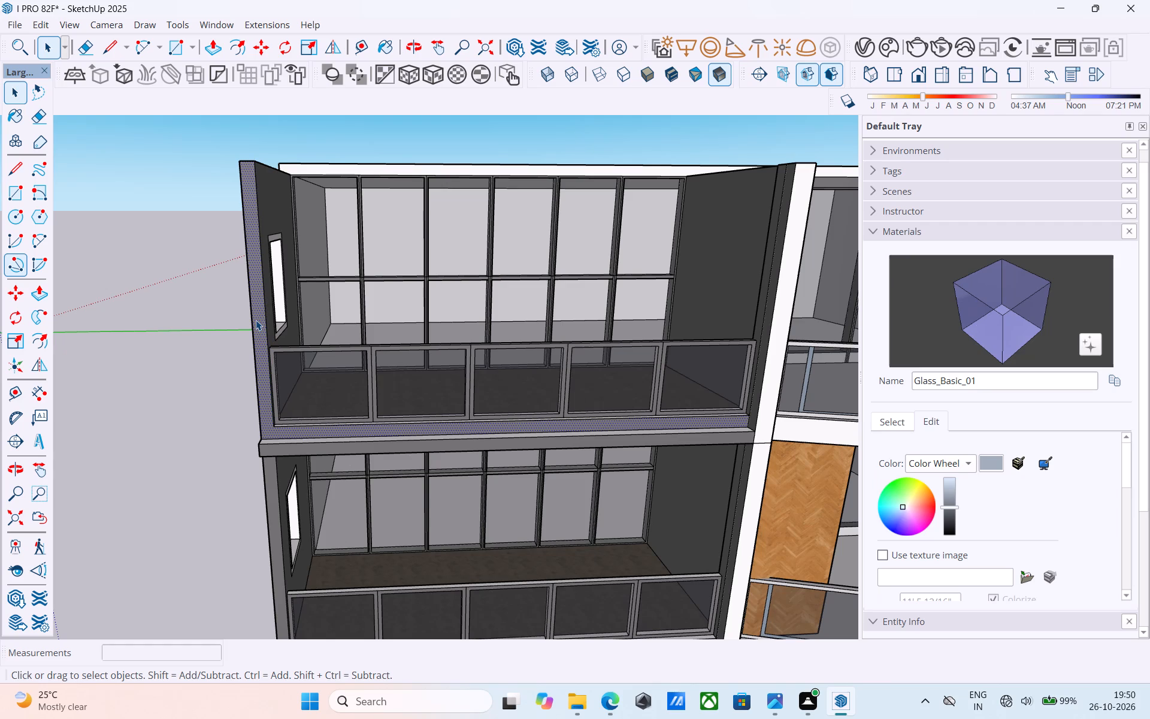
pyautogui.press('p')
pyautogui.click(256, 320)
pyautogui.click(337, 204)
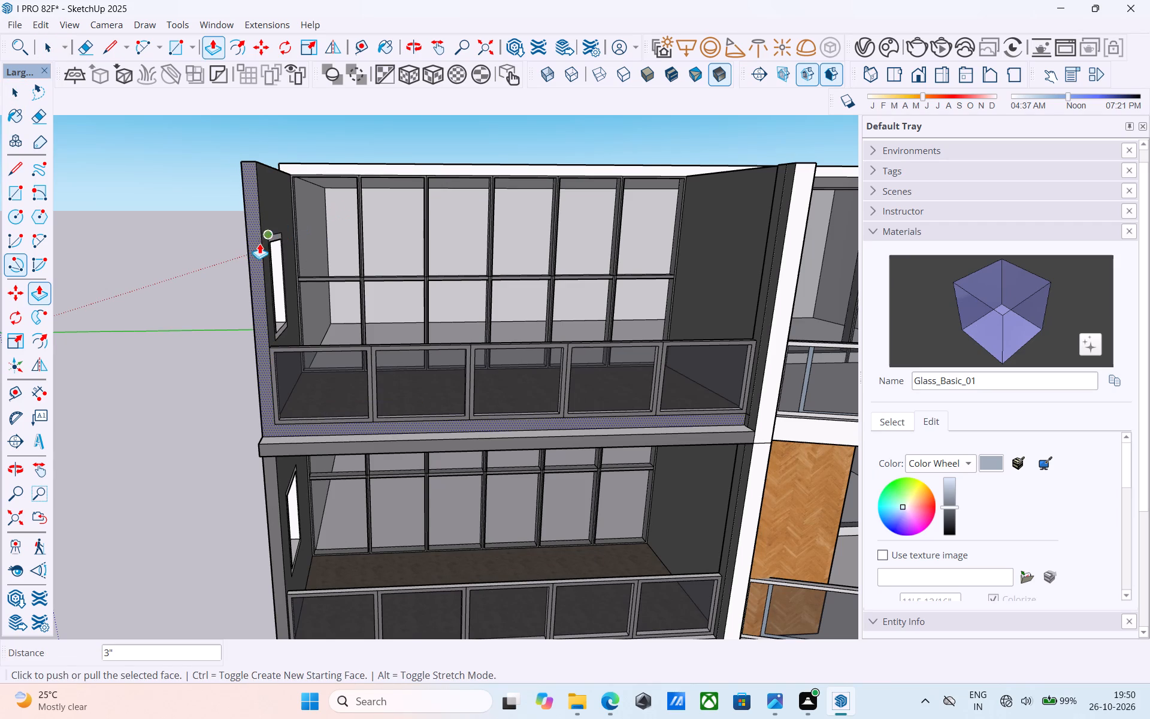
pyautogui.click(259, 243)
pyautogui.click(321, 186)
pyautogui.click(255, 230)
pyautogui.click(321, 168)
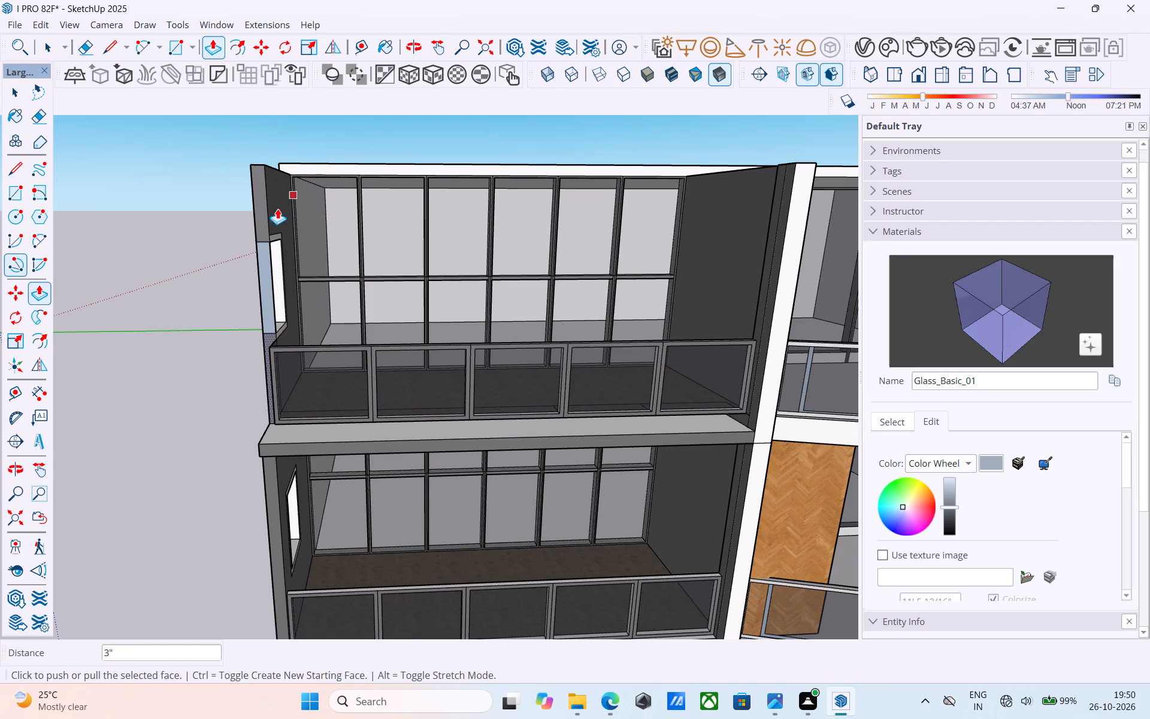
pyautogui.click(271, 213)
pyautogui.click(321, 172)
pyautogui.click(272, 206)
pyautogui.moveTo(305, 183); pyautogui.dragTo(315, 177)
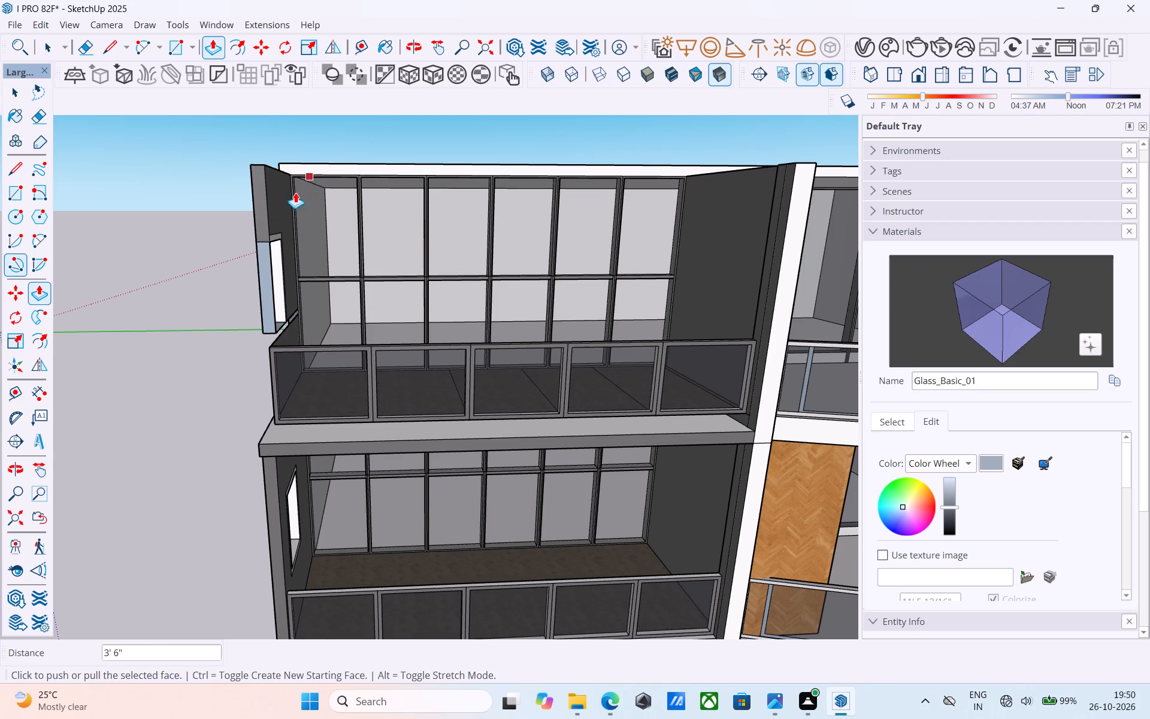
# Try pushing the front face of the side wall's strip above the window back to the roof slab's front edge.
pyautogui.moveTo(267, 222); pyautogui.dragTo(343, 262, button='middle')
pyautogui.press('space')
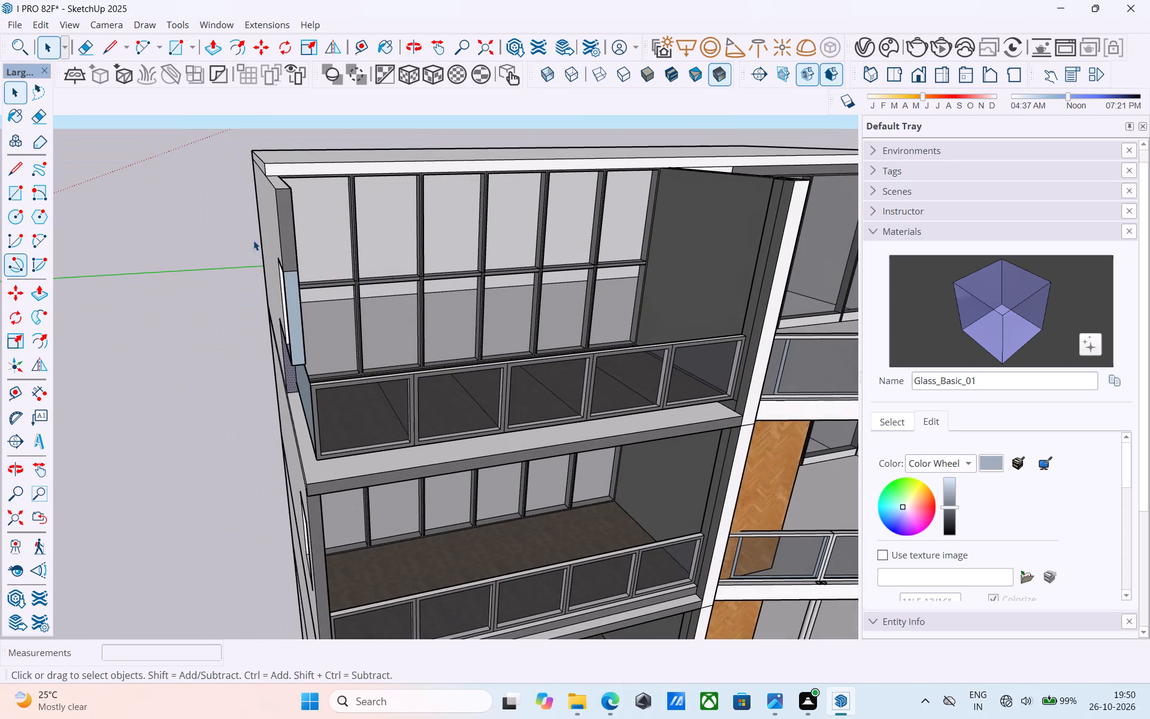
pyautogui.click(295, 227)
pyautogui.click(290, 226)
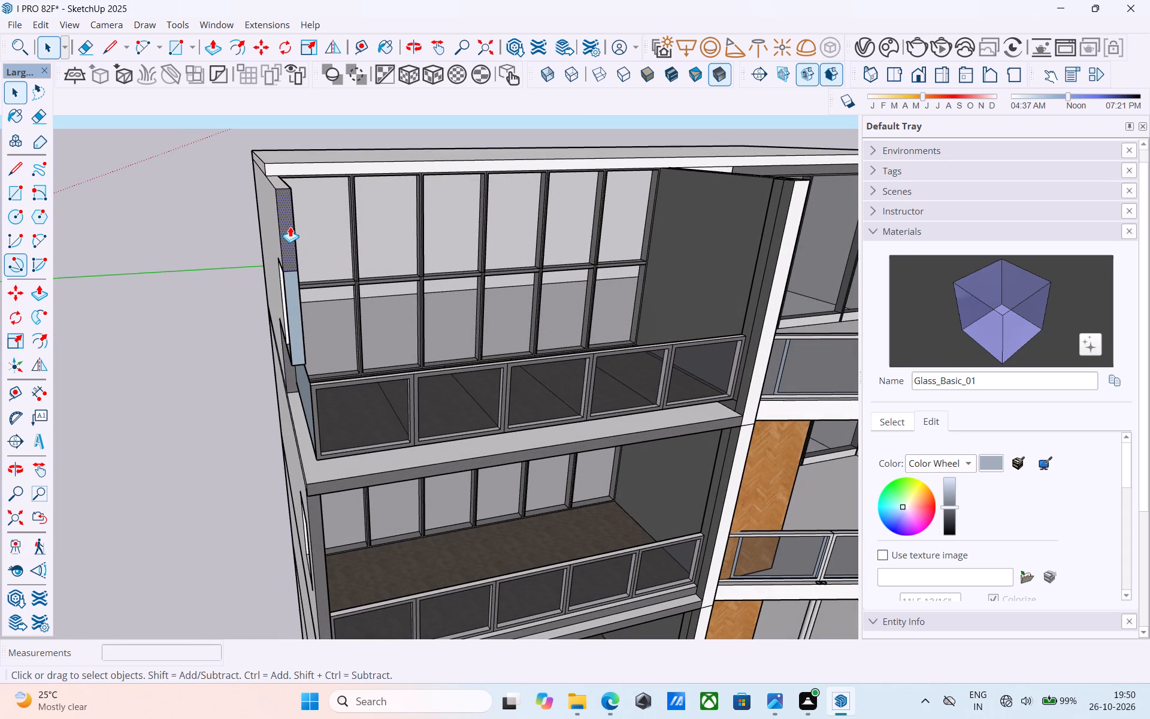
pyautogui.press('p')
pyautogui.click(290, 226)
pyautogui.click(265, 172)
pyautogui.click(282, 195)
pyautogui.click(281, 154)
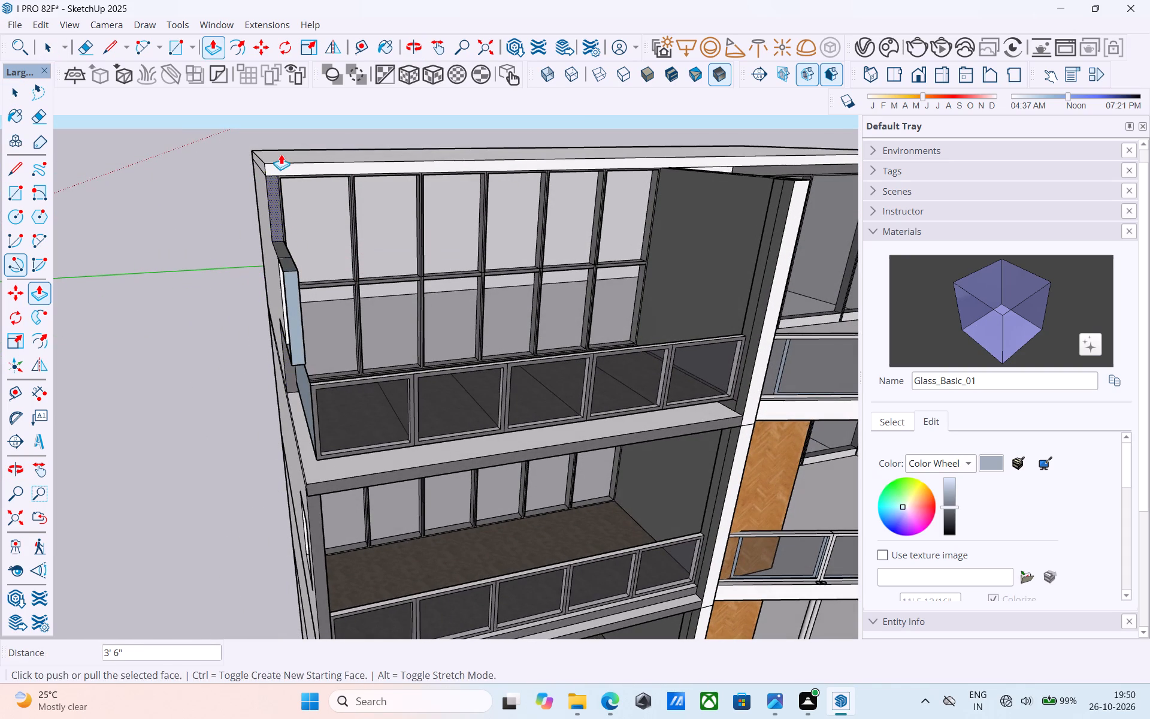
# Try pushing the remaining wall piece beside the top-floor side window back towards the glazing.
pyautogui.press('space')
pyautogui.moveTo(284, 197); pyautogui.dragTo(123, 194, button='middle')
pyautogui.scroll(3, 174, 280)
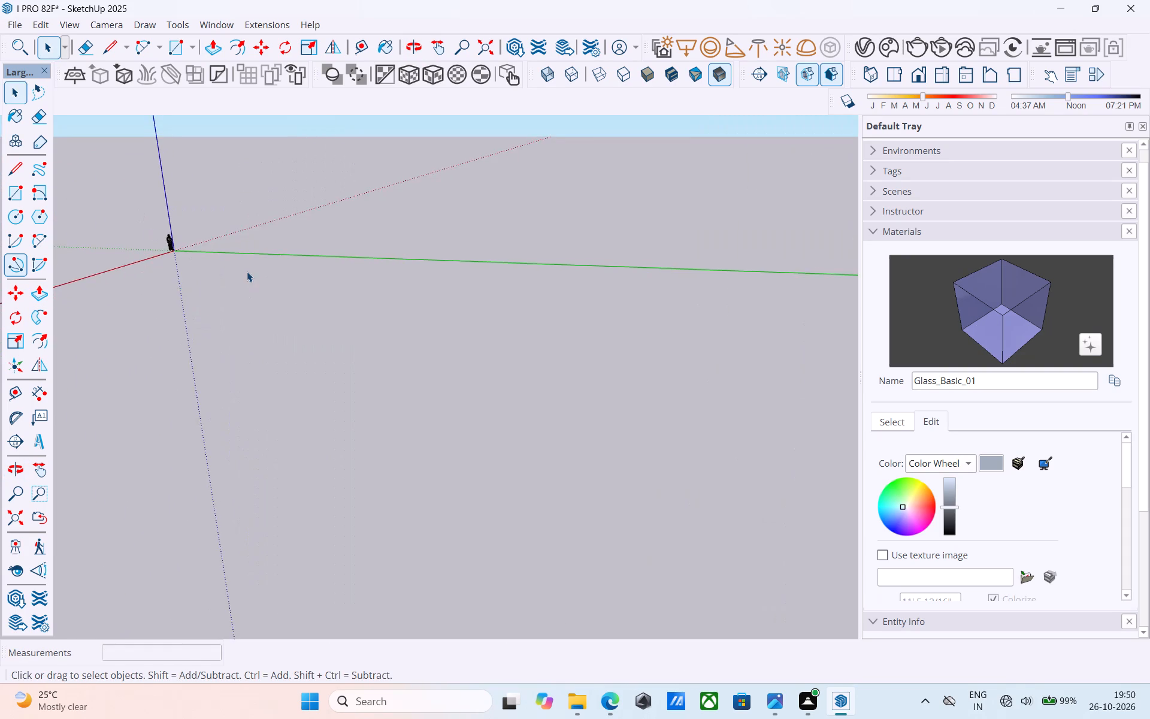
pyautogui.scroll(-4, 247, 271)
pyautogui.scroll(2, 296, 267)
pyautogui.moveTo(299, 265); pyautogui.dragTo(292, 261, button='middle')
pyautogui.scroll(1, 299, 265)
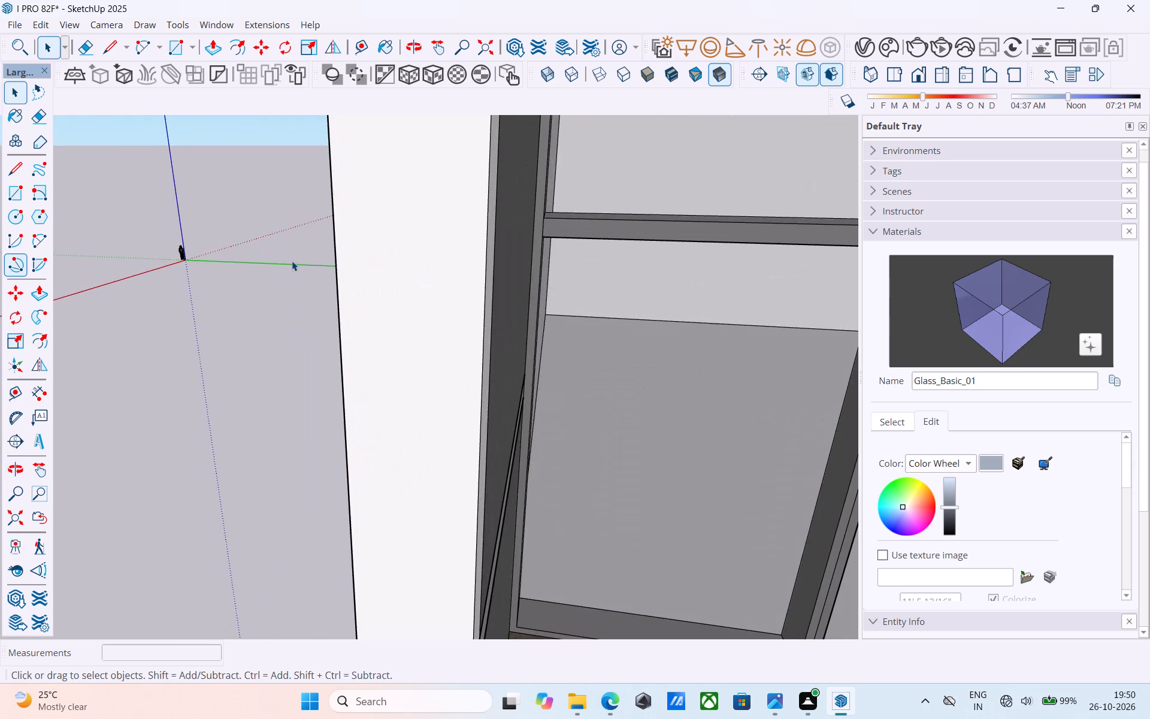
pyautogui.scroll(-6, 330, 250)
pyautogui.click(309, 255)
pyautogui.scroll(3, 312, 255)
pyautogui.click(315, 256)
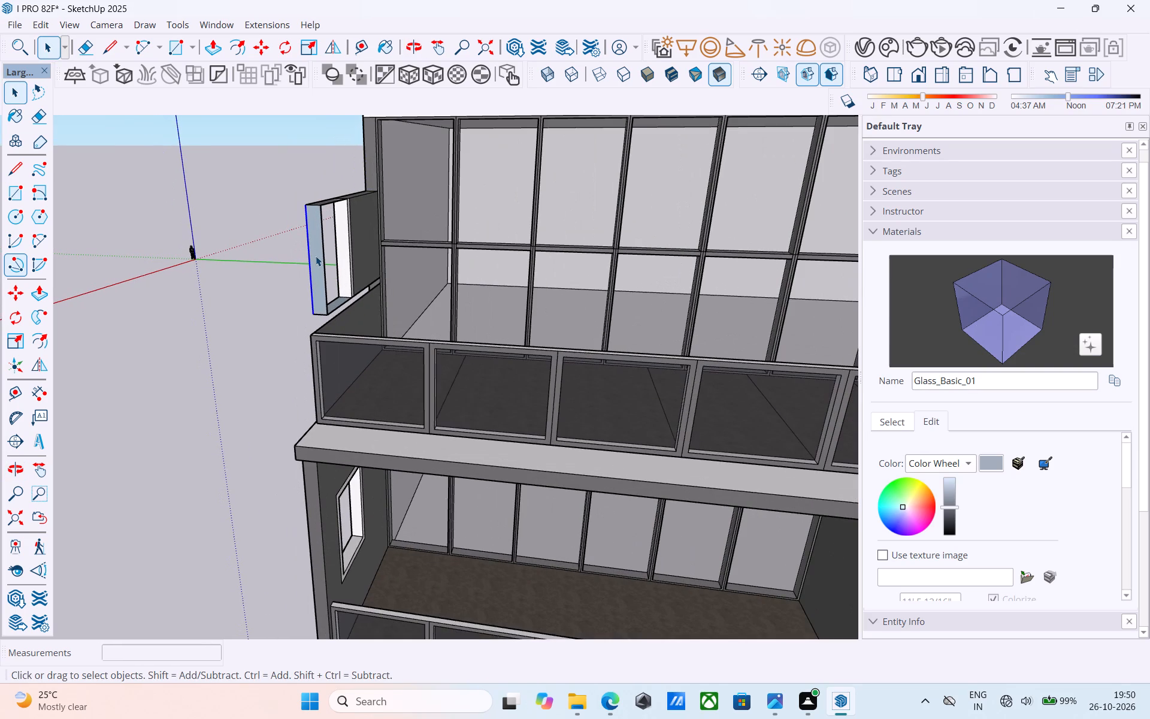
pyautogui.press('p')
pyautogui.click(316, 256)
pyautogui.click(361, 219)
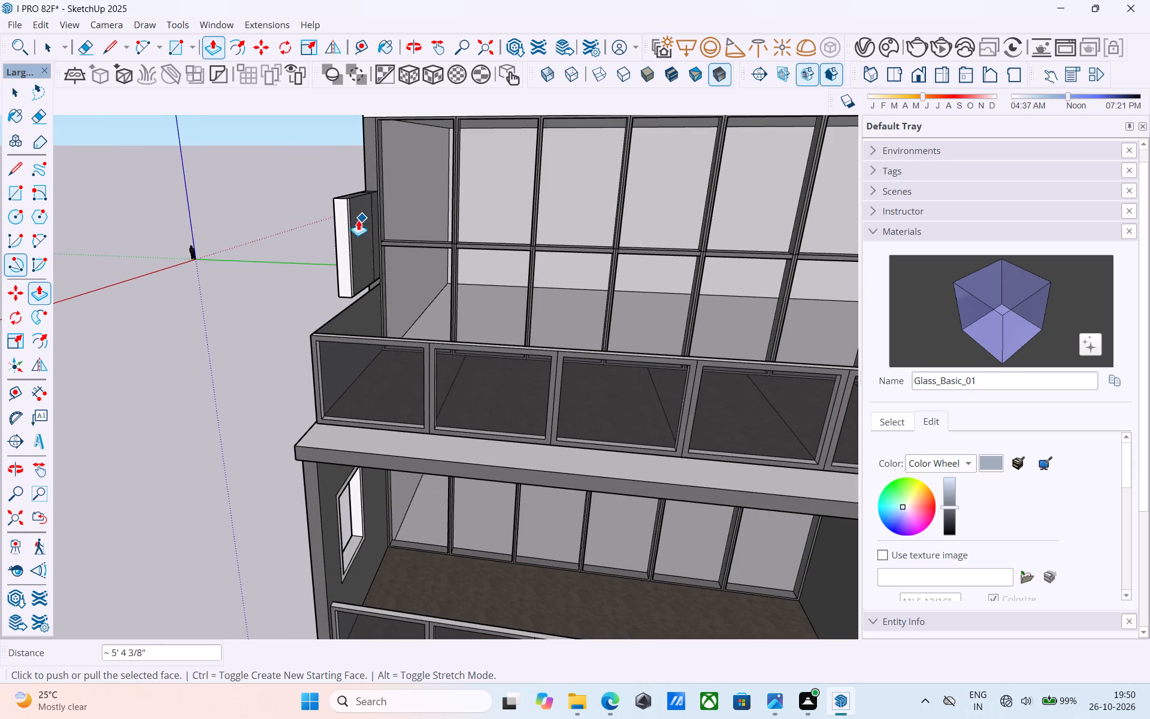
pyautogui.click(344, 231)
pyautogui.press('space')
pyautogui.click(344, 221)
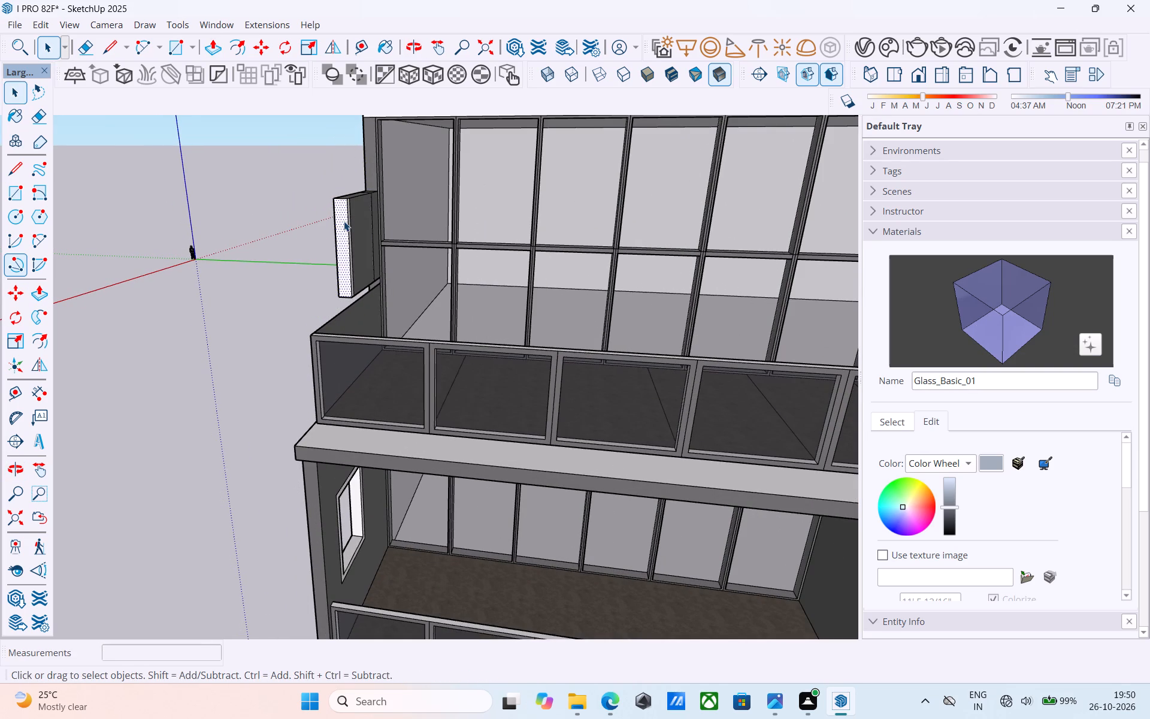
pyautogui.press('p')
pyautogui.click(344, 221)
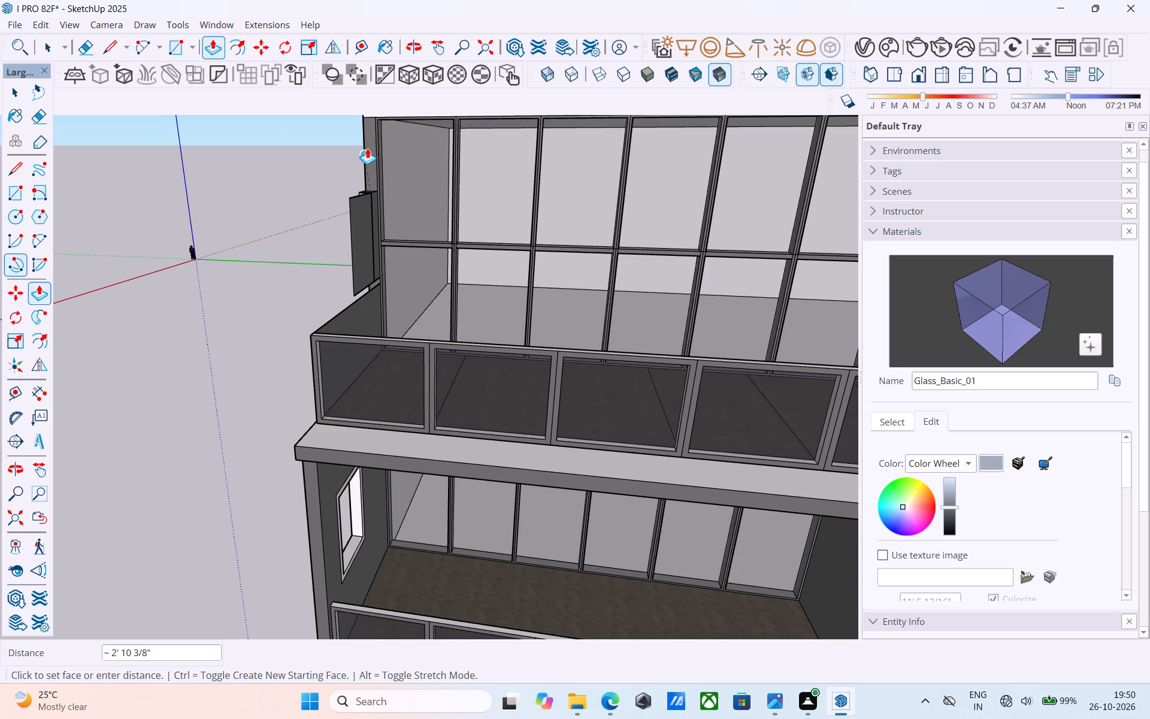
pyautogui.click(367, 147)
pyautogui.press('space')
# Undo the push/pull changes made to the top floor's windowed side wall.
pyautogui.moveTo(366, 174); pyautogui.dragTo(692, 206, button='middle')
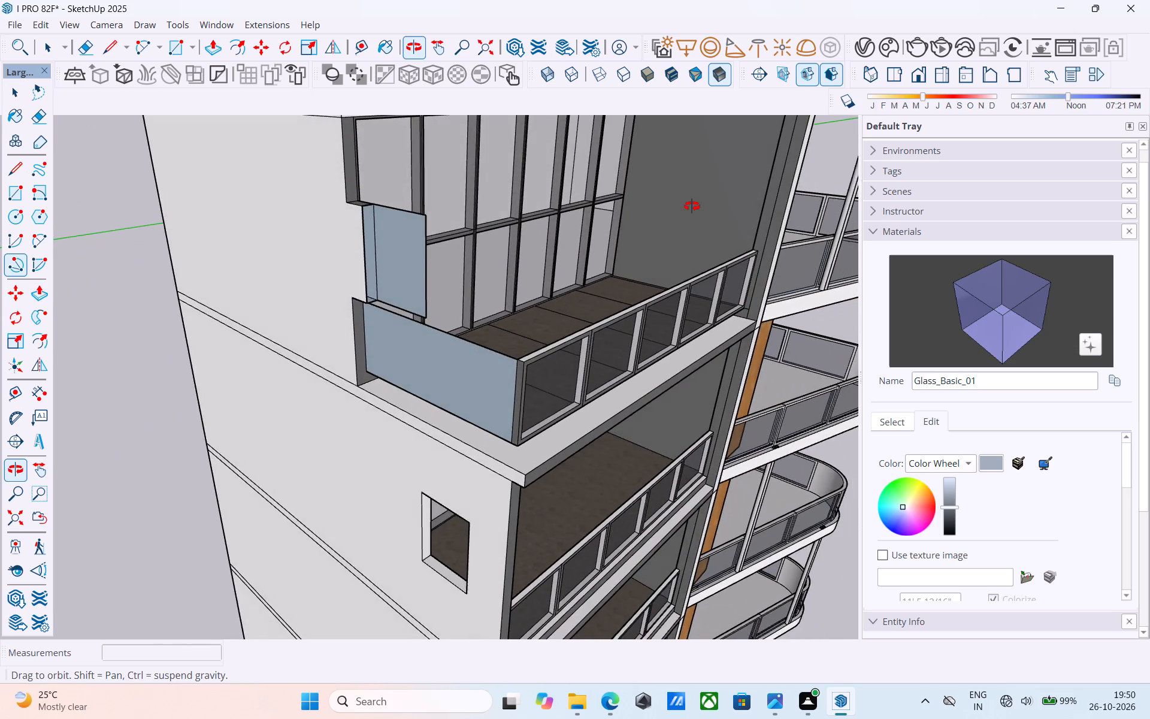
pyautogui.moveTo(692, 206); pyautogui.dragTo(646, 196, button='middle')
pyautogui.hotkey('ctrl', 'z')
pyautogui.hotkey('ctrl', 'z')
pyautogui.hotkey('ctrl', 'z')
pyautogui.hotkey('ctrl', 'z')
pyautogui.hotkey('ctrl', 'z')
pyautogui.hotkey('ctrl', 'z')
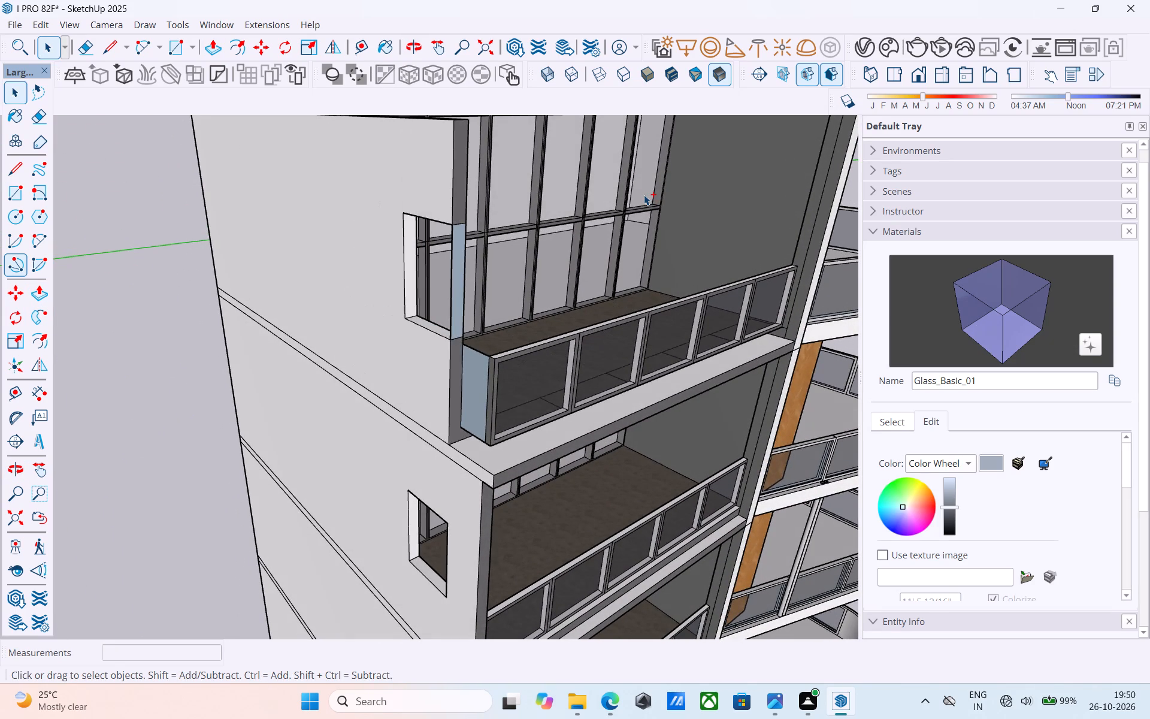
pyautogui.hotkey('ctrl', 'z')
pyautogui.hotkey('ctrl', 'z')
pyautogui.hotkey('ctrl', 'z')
# Close the window opening in the top-floor side wall by pushing its inner reveal face across to the opposite side.
pyautogui.moveTo(553, 233); pyautogui.dragTo(313, 229, button='middle')
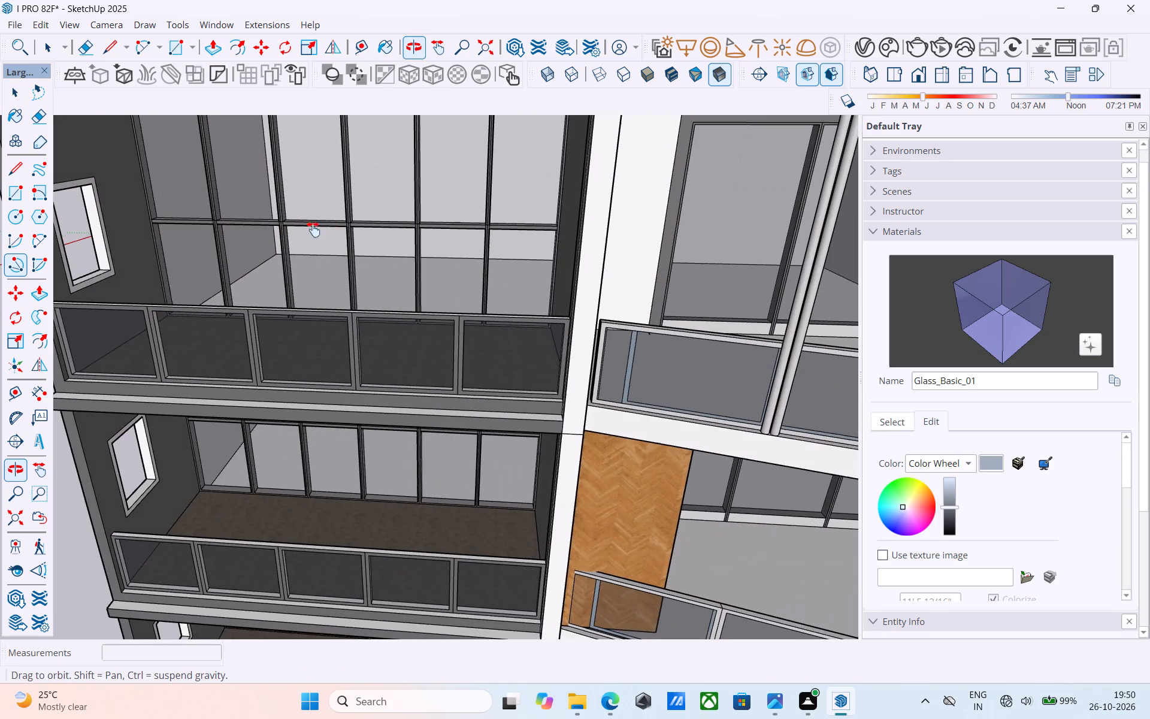
pyautogui.moveTo(313, 229); pyautogui.dragTo(412, 225, button='middle')
pyautogui.scroll(3, 175, 244)
pyautogui.click(217, 209)
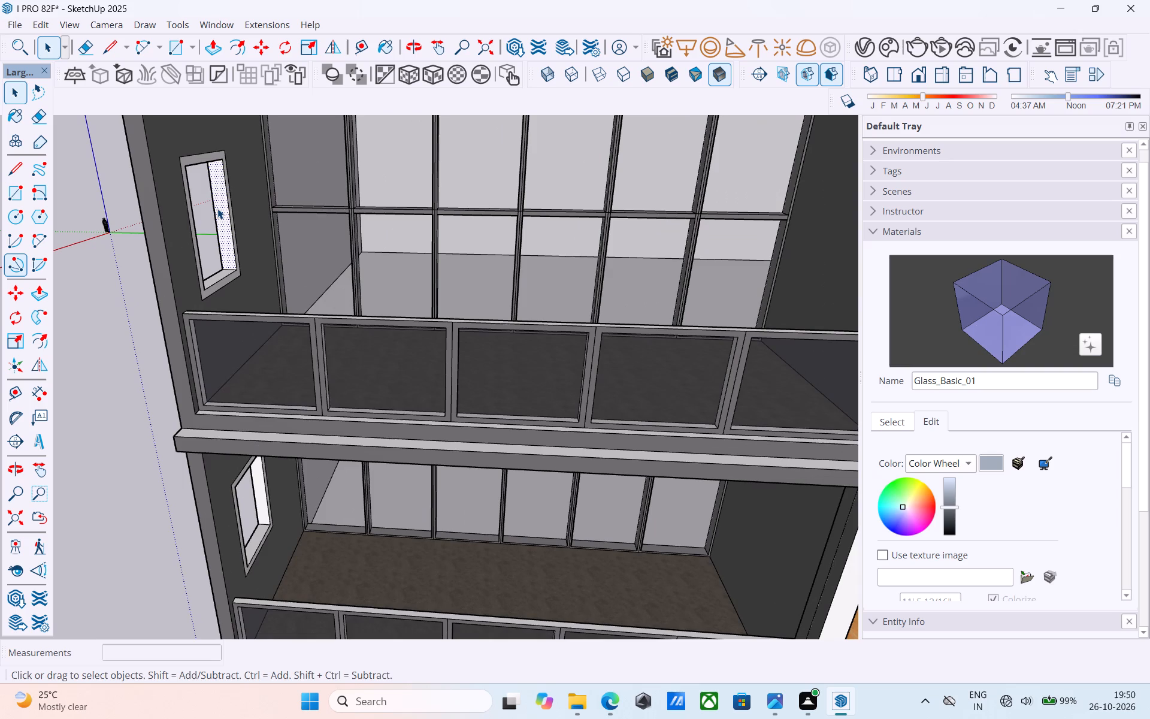
pyautogui.press('p')
pyautogui.click(217, 209)
pyautogui.click(181, 237)
pyautogui.press('space')
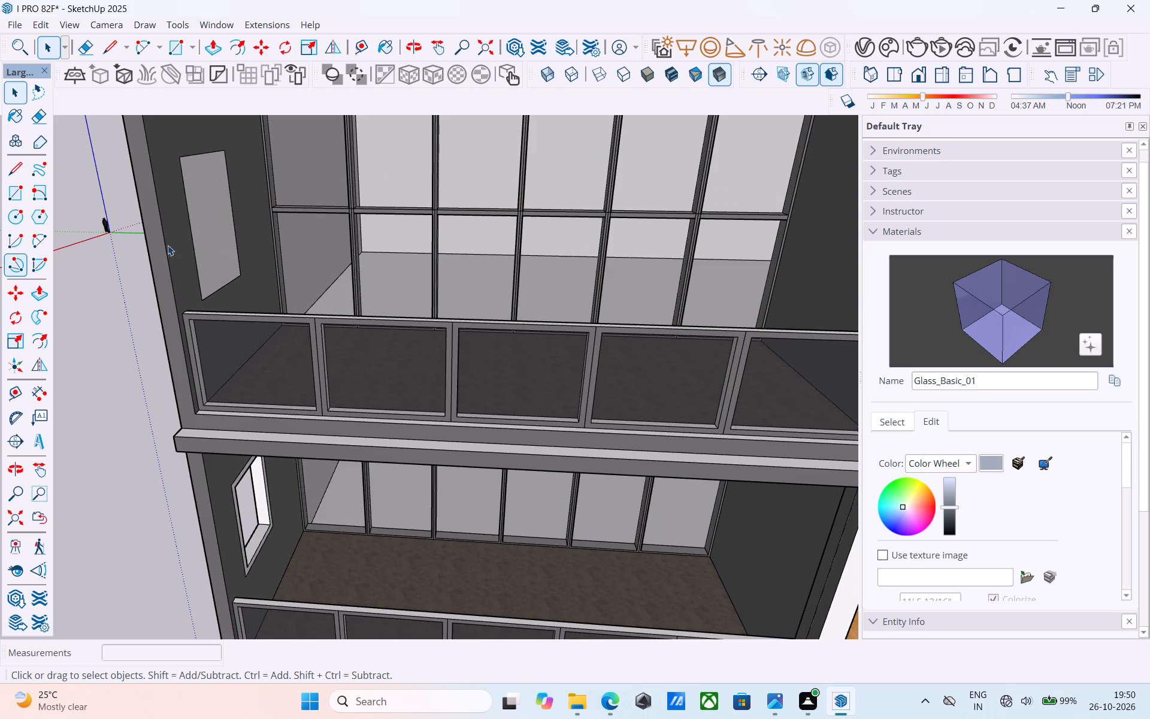
# Erase the leftover window outline edges from the inner face of the top-floor side wall.
pyautogui.press('e')
pyautogui.moveTo(181, 229); pyautogui.dragTo(193, 216)
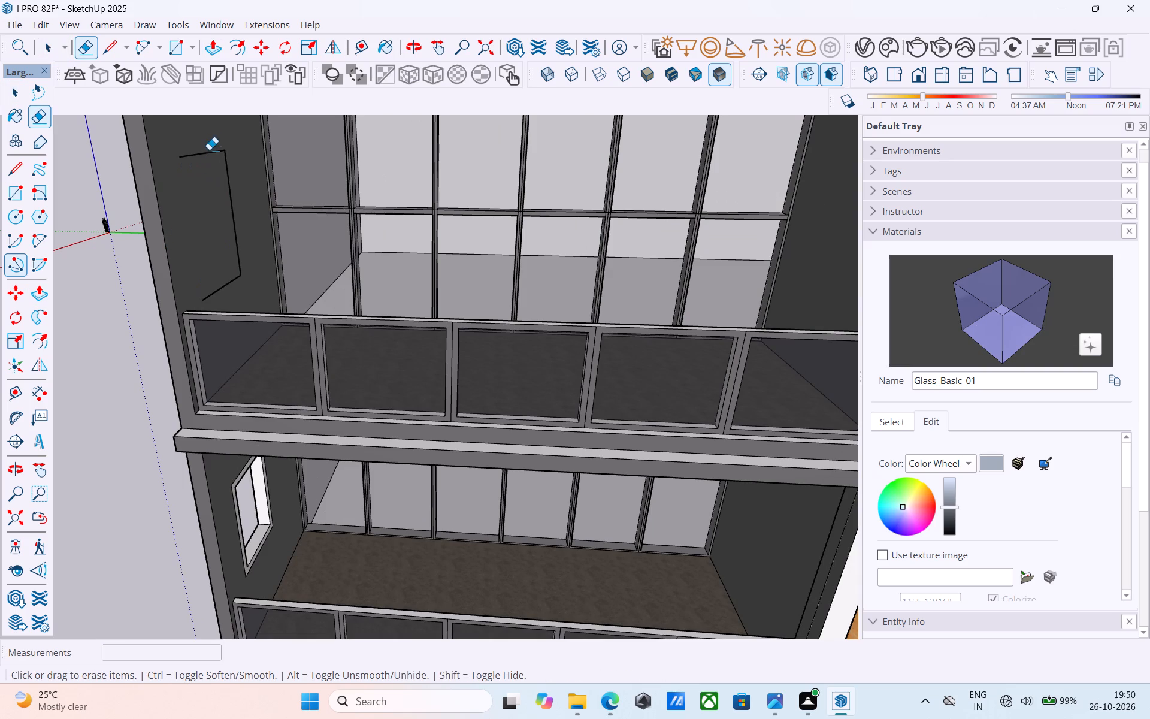
pyautogui.moveTo(210, 145); pyautogui.dragTo(229, 197)
pyautogui.moveTo(229, 193); pyautogui.dragTo(231, 236)
pyautogui.moveTo(225, 269); pyautogui.dragTo(231, 296)
pyautogui.press('space')
# Push the top-floor side wall's front face back 7' 9" to the roof slab's front edge, leaving the low balcony parapet.
pyautogui.scroll(-10, 211, 295)
pyautogui.moveTo(217, 287); pyautogui.dragTo(374, 306, button='middle')
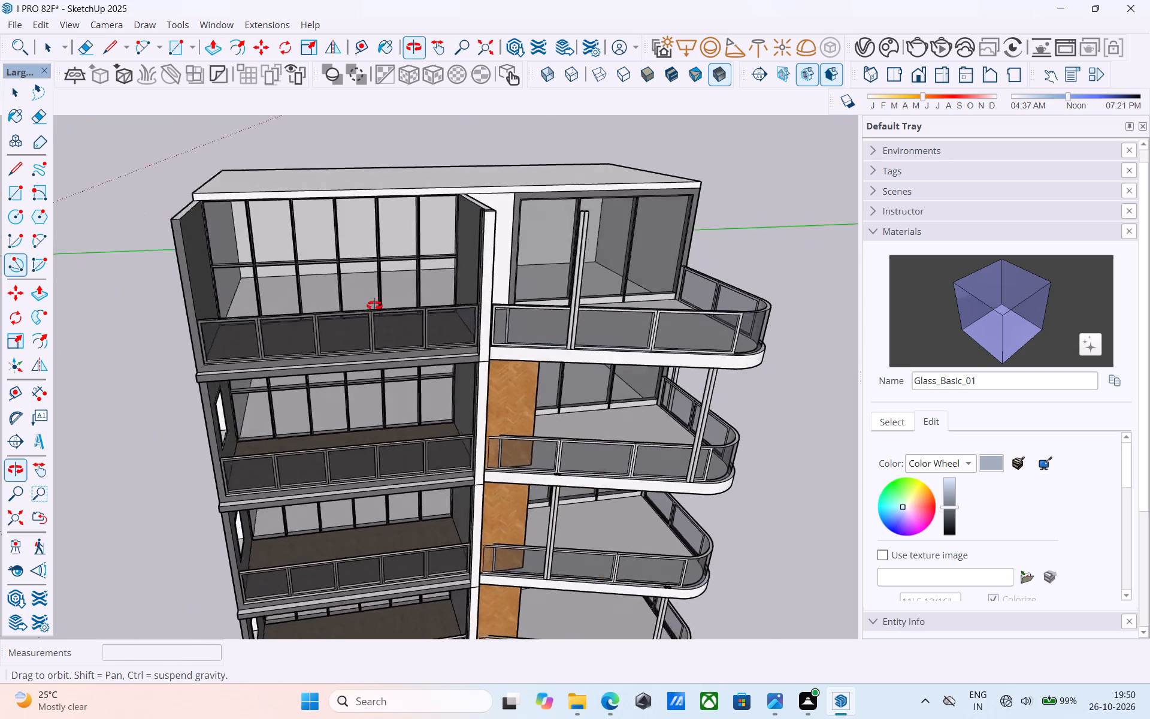
pyautogui.moveTo(374, 306); pyautogui.dragTo(434, 316, button='middle')
pyautogui.scroll(4, 226, 303)
pyautogui.click(205, 289)
pyautogui.press('p')
pyautogui.click(205, 289)
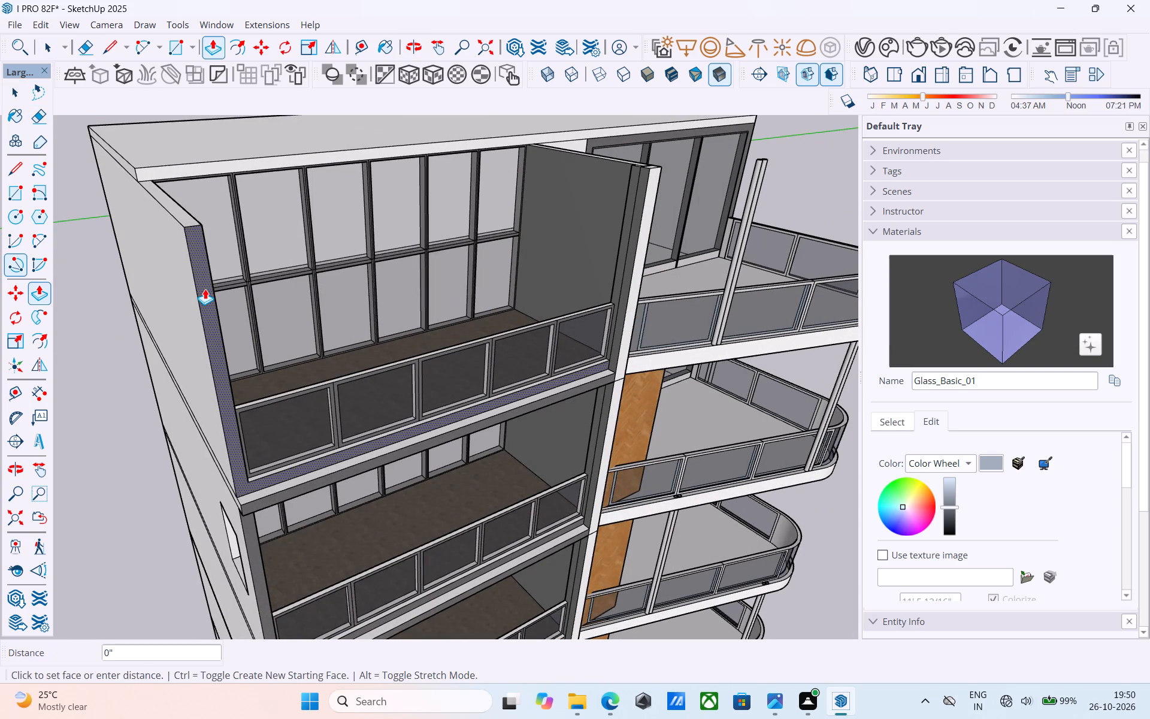
pyautogui.click(189, 177)
pyautogui.click(198, 253)
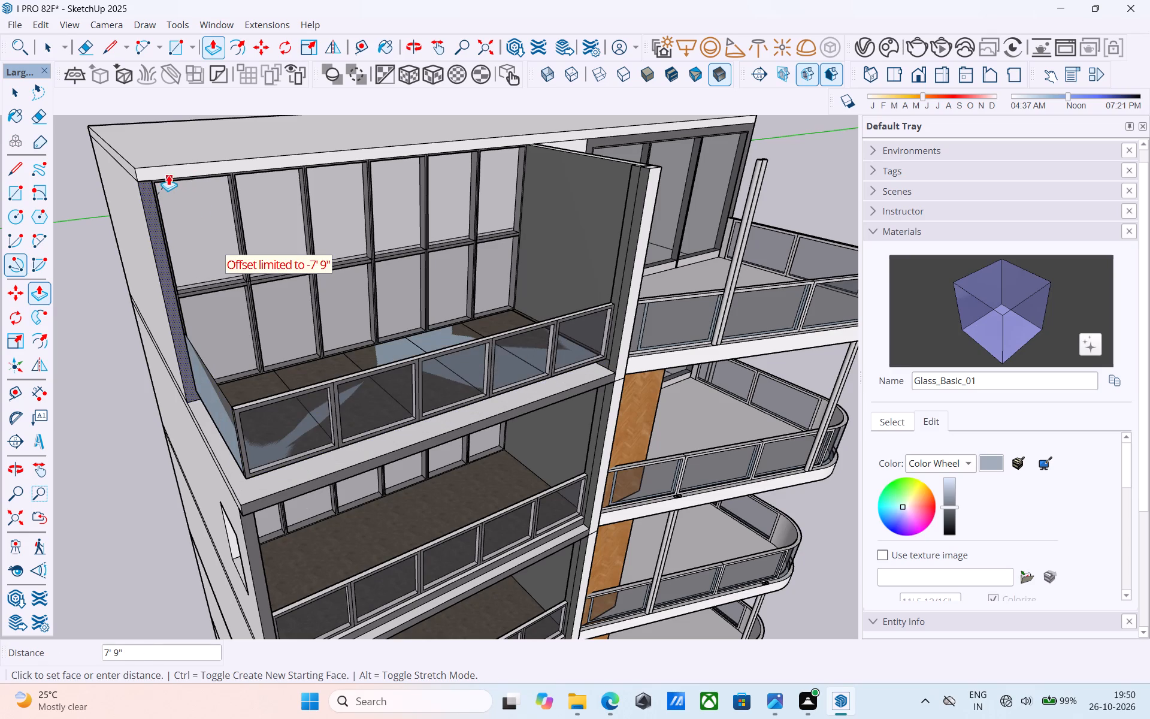
pyautogui.click(165, 167)
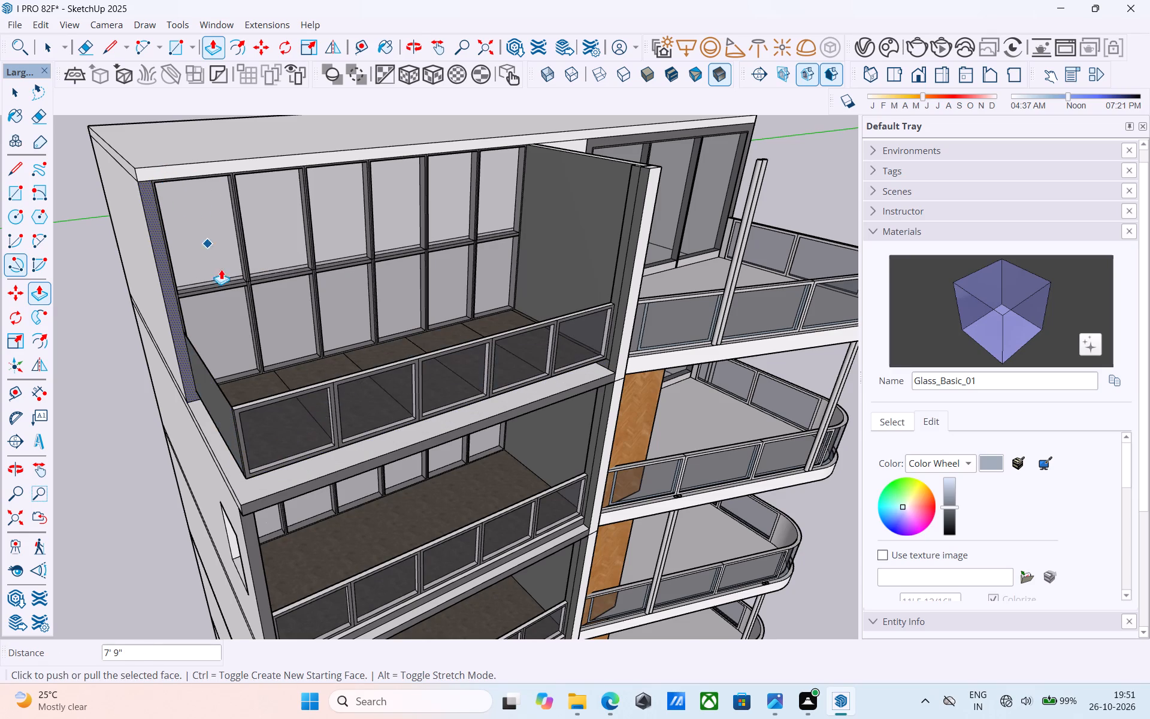
# Paint the outer and inner faces of the top balcony's low side parapet with Glass_Basic_01.
pyautogui.moveTo(221, 274); pyautogui.dragTo(0, 306, button='middle')
pyautogui.press('space')
pyautogui.moveTo(95, 324); pyautogui.dragTo(136, 318, button='middle')
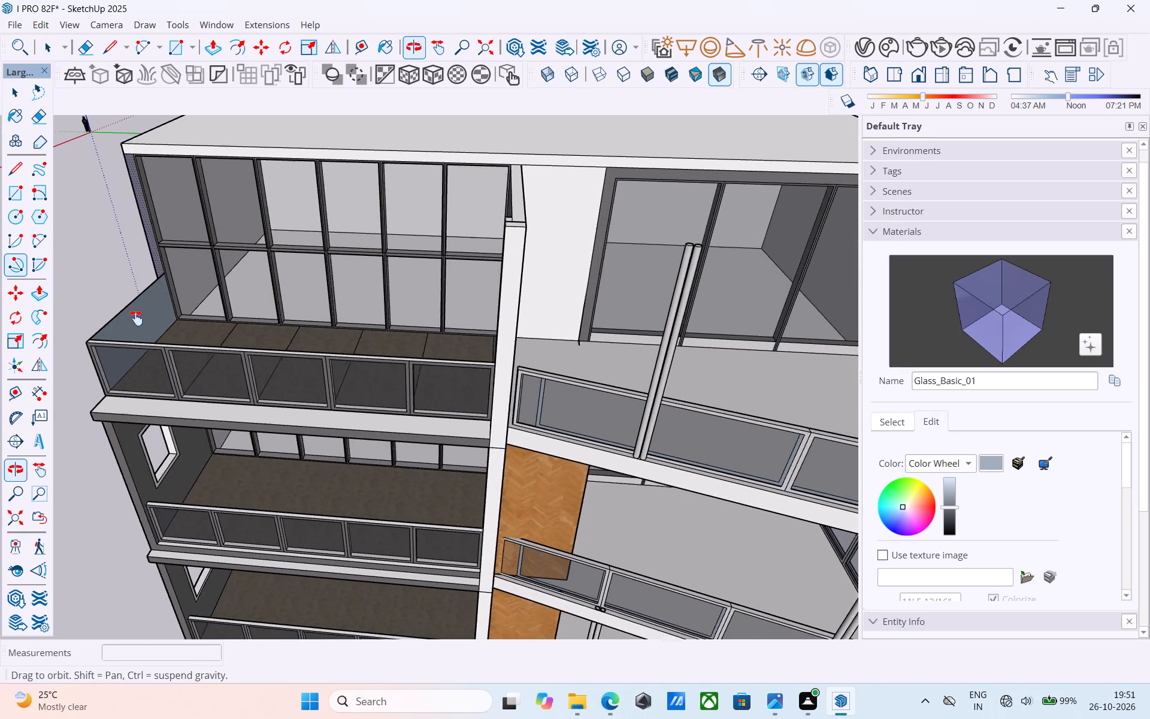
pyautogui.moveTo(136, 318); pyautogui.dragTo(314, 264, button='middle')
pyautogui.scroll(1, 314, 264)
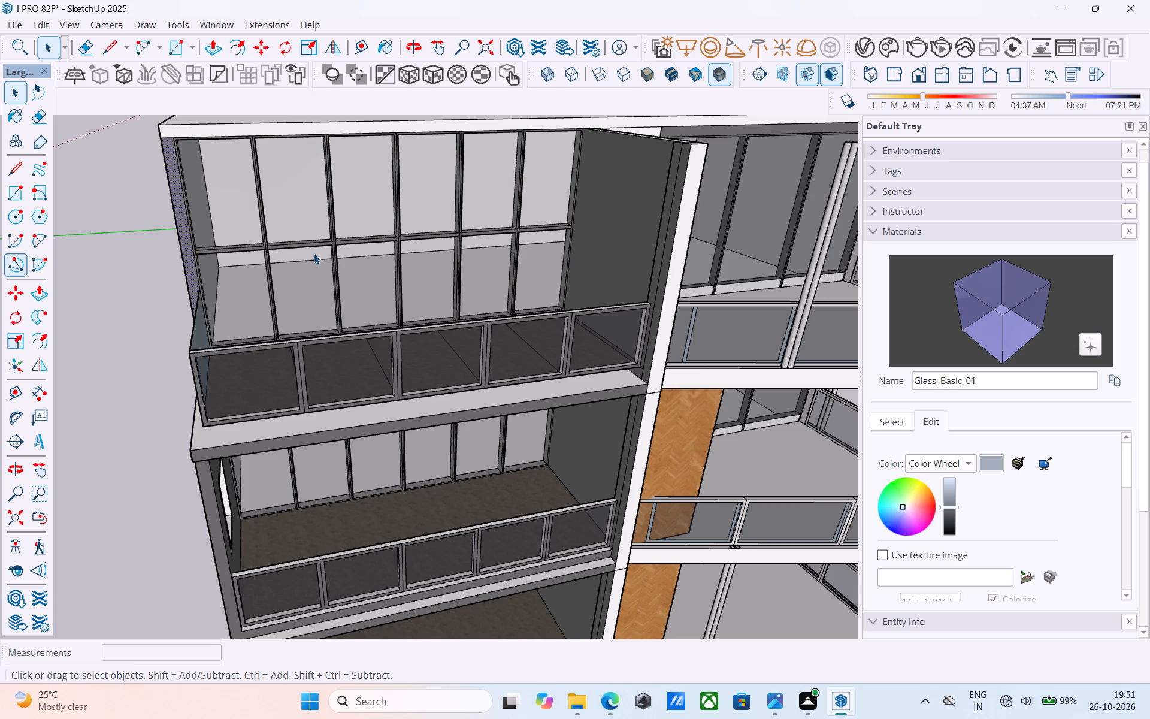
pyautogui.scroll(-5, 503, 206)
pyautogui.keyDown('shift'); pyautogui.moveTo(457, 252); pyautogui.dragTo(554, 251, button='middle'); pyautogui.keyUp('shift')
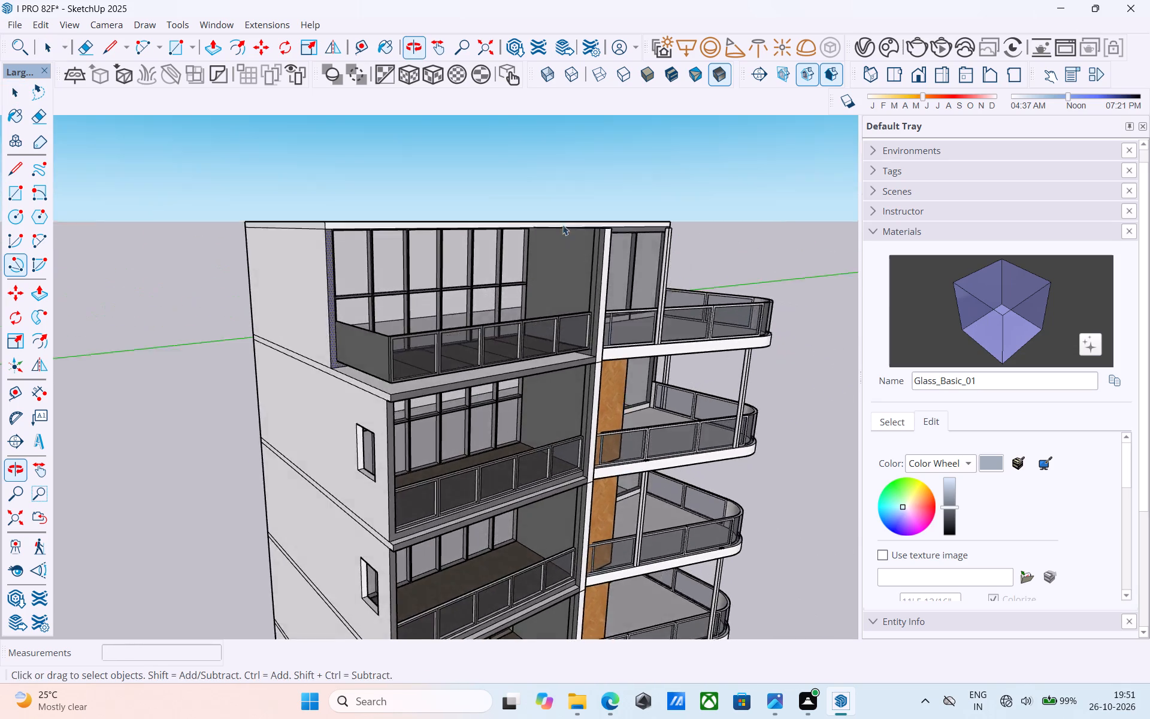
pyautogui.scroll(4, 383, 292)
pyautogui.scroll(4, 348, 341)
pyautogui.moveTo(369, 429); pyautogui.dragTo(395, 374, button='middle')
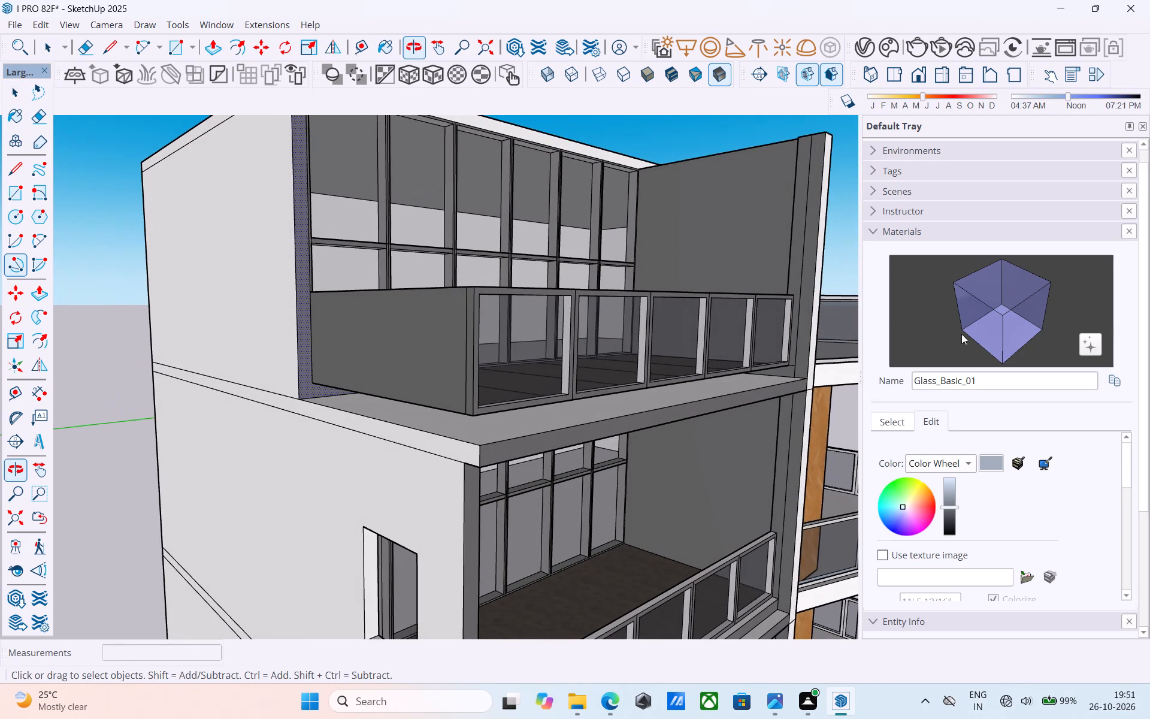
pyautogui.moveTo(1007, 316); pyautogui.dragTo(989, 328)
pyautogui.click(455, 342)
pyautogui.moveTo(453, 340); pyautogui.dragTo(62, 493, button='middle')
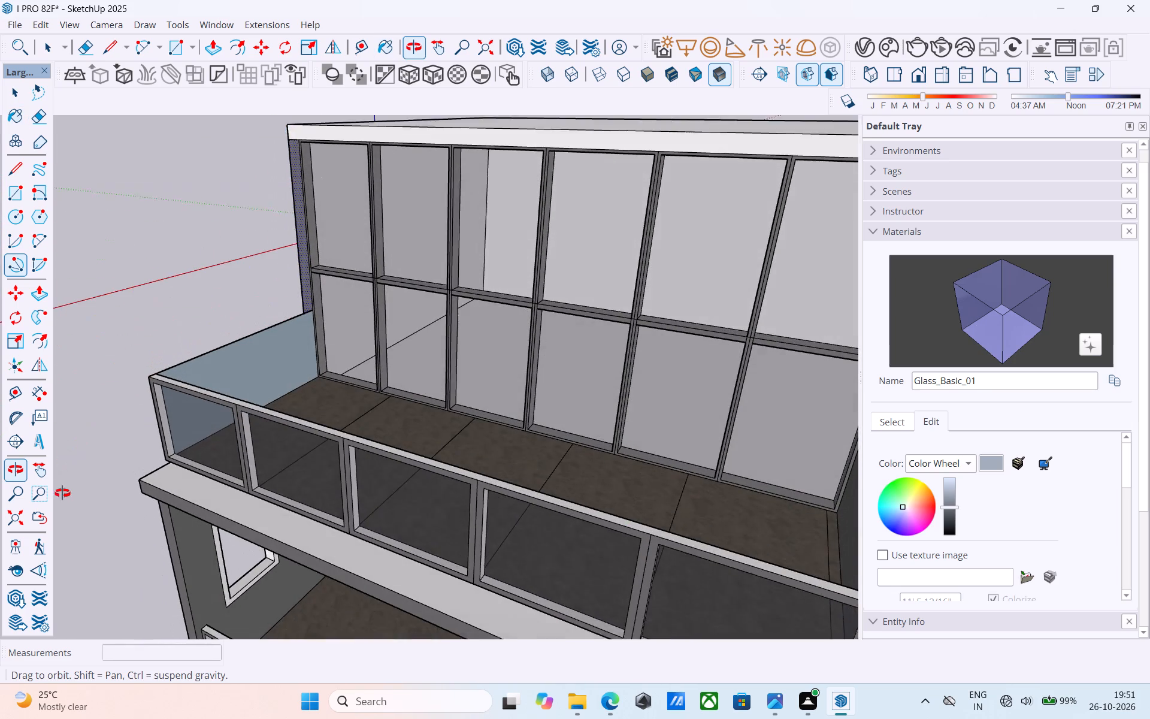
pyautogui.moveTo(62, 493); pyautogui.dragTo(66, 487, button='middle')
pyautogui.click(235, 369)
pyautogui.moveTo(210, 383); pyautogui.dragTo(552, 338, button='middle')
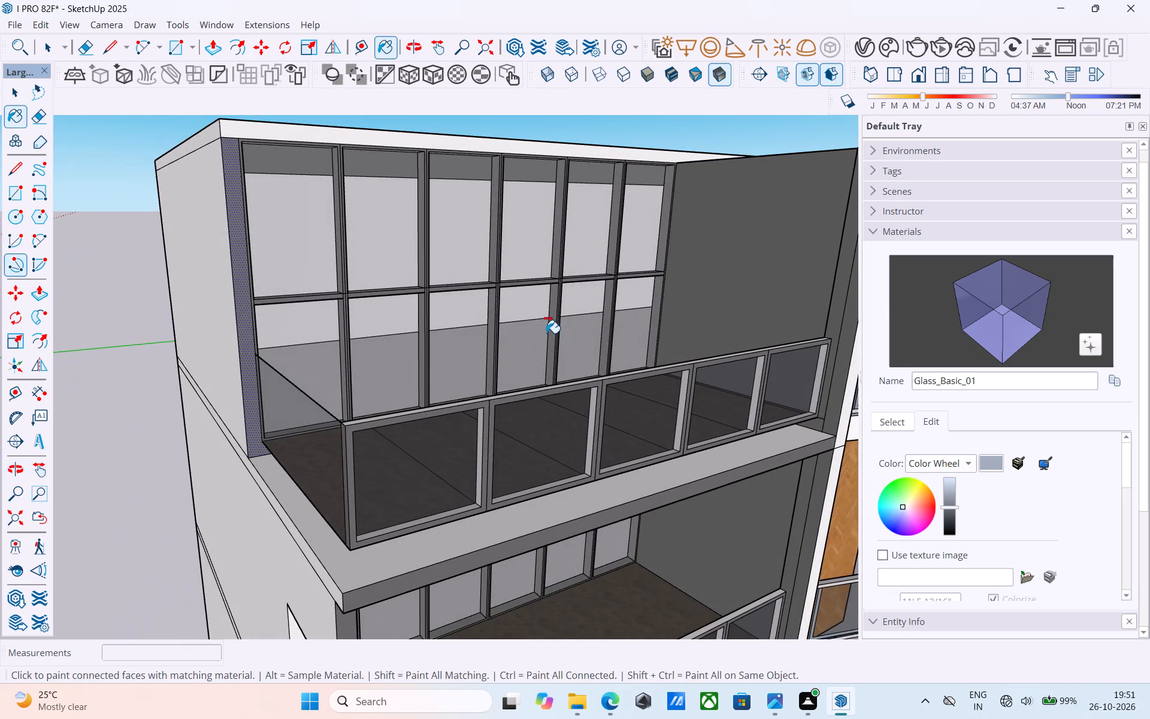
# Save the model.
pyautogui.hotkey('ctrl', 's')
pyautogui.press('space')
# Examine the glass side parapet's junction with the glazing and the top floor's overall appearance.
pyautogui.scroll(-5, 258, 362)
pyautogui.moveTo(258, 362); pyautogui.dragTo(243, 382, button='middle')
pyautogui.scroll(11, 243, 382)
pyautogui.moveTo(274, 410); pyautogui.dragTo(144, 430, button='middle')
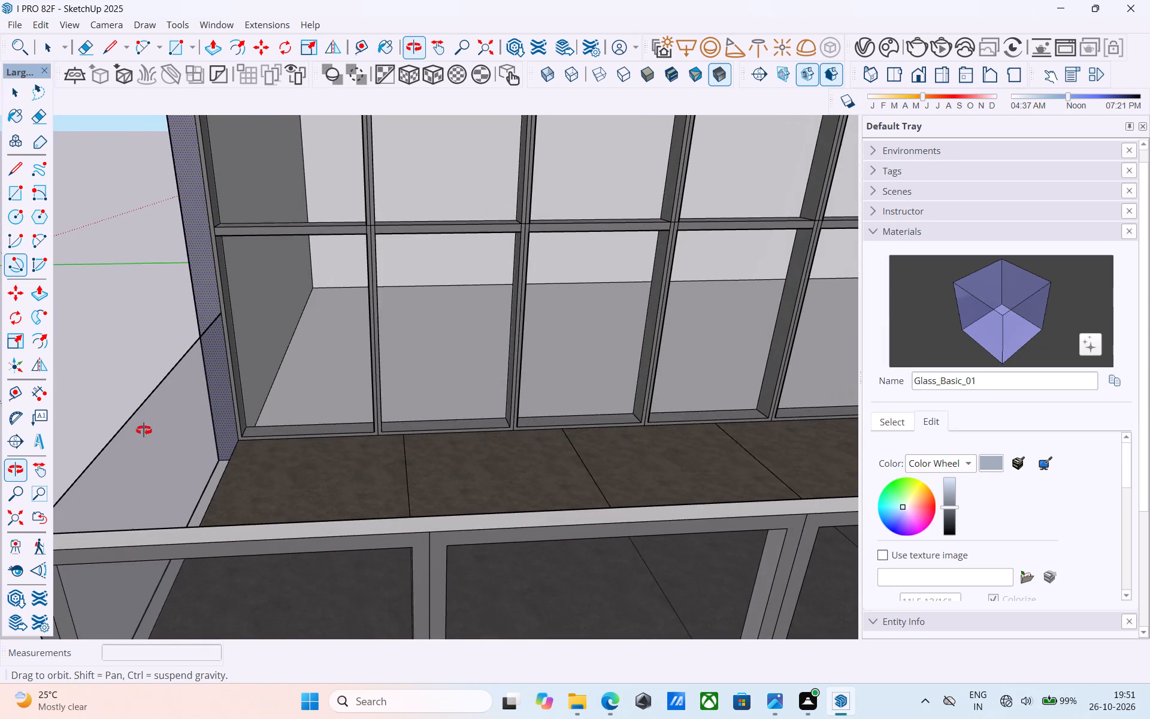
pyautogui.moveTo(144, 430); pyautogui.dragTo(143, 430, button='middle')
pyautogui.scroll(-20, 151, 409)
pyautogui.scroll(-1, 151, 409)
pyautogui.moveTo(171, 370); pyautogui.dragTo(187, 307, button='middle')
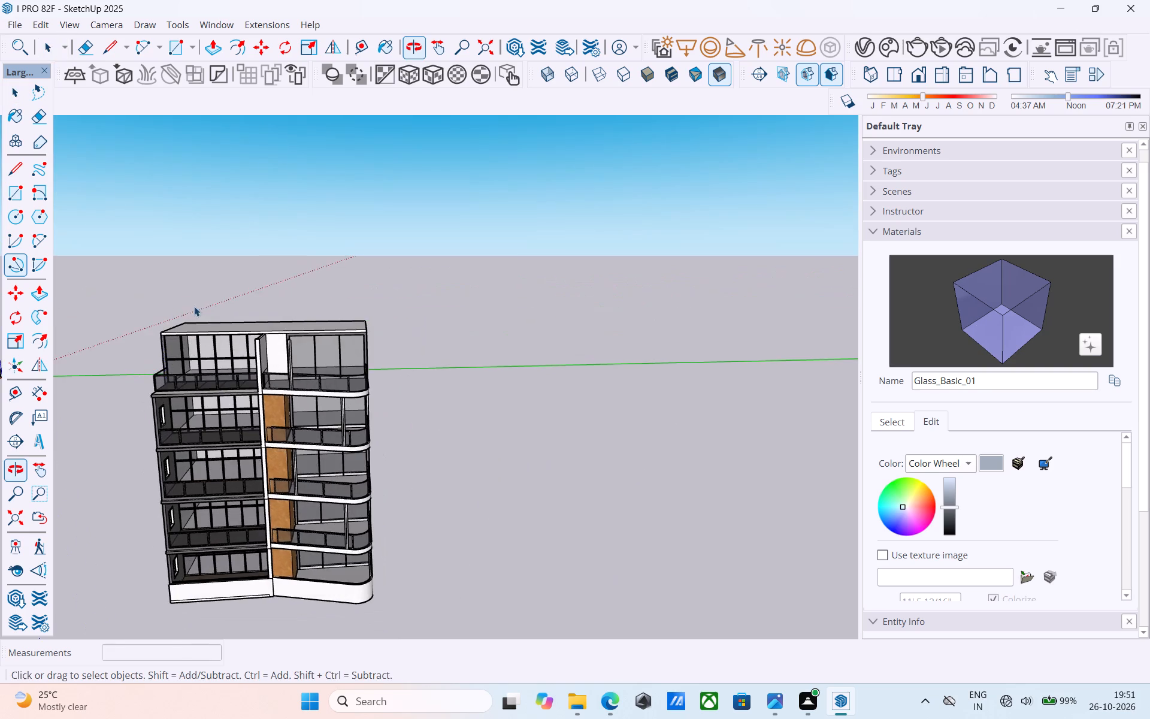
pyautogui.scroll(5, 261, 359)
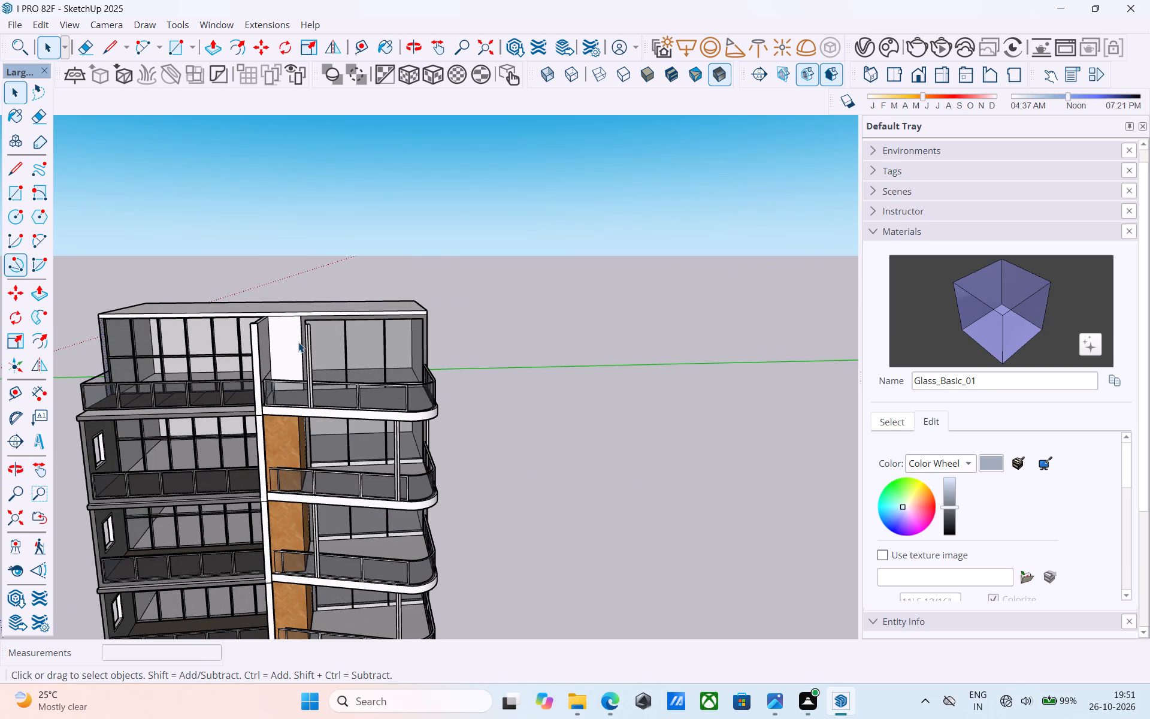
pyautogui.scroll(4, 350, 313)
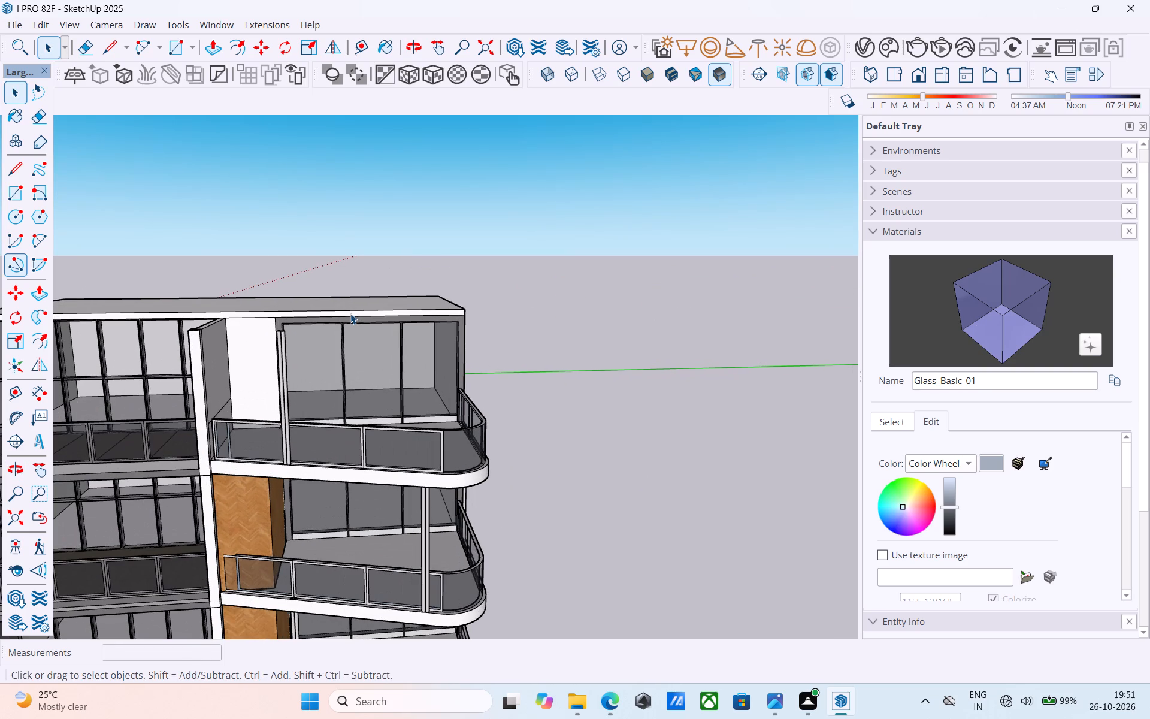
pyautogui.scroll(-6, 350, 313)
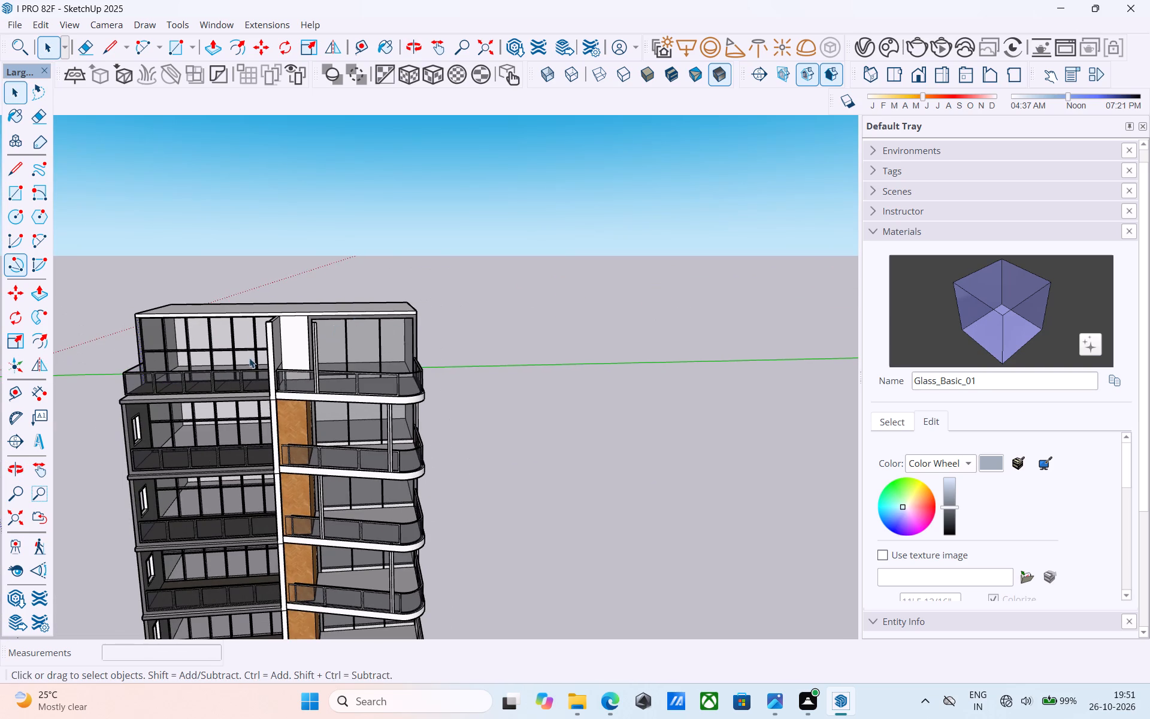
pyautogui.scroll(6, 262, 331)
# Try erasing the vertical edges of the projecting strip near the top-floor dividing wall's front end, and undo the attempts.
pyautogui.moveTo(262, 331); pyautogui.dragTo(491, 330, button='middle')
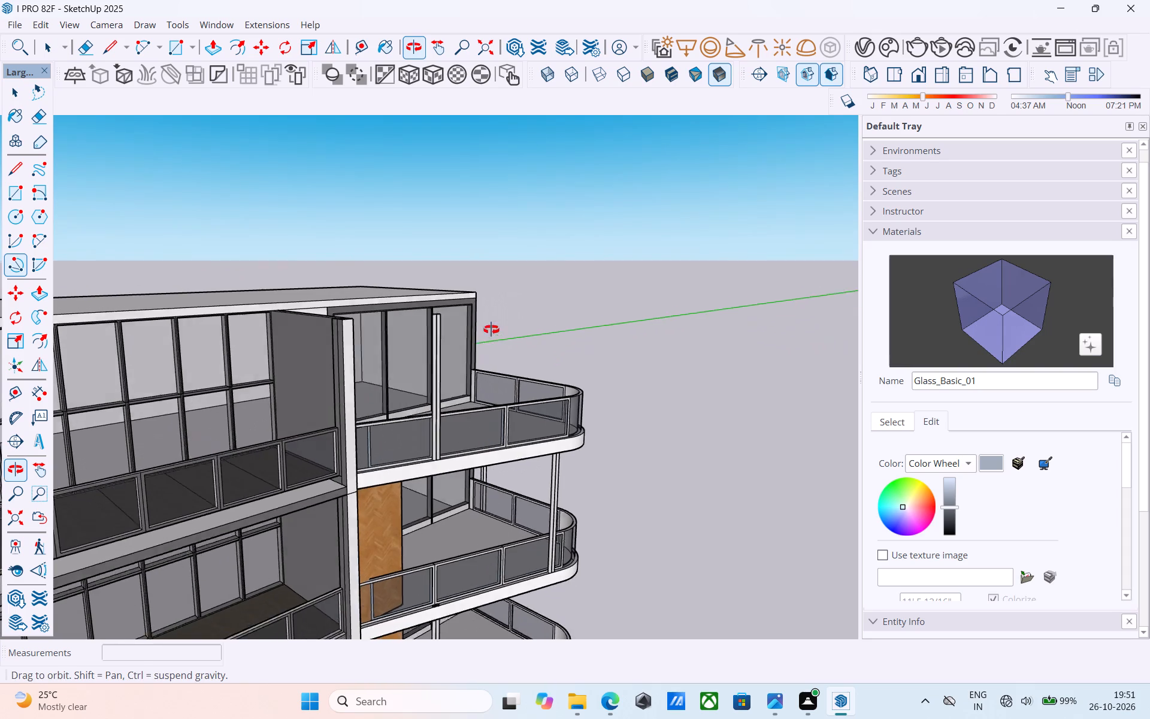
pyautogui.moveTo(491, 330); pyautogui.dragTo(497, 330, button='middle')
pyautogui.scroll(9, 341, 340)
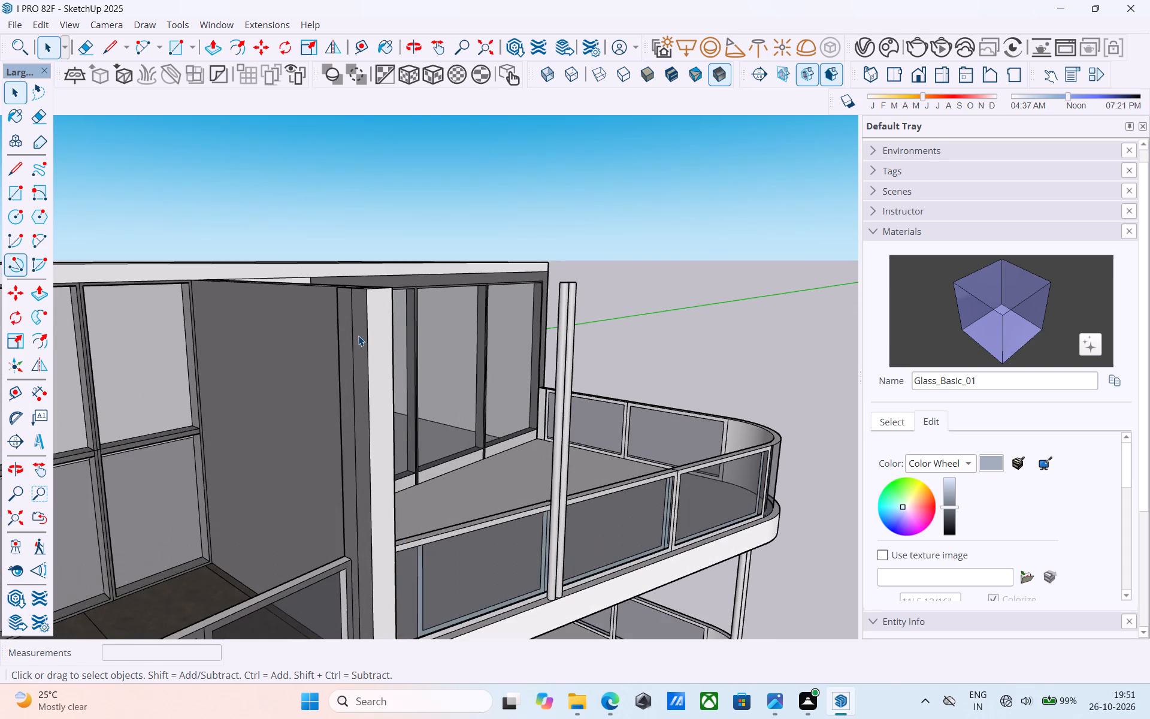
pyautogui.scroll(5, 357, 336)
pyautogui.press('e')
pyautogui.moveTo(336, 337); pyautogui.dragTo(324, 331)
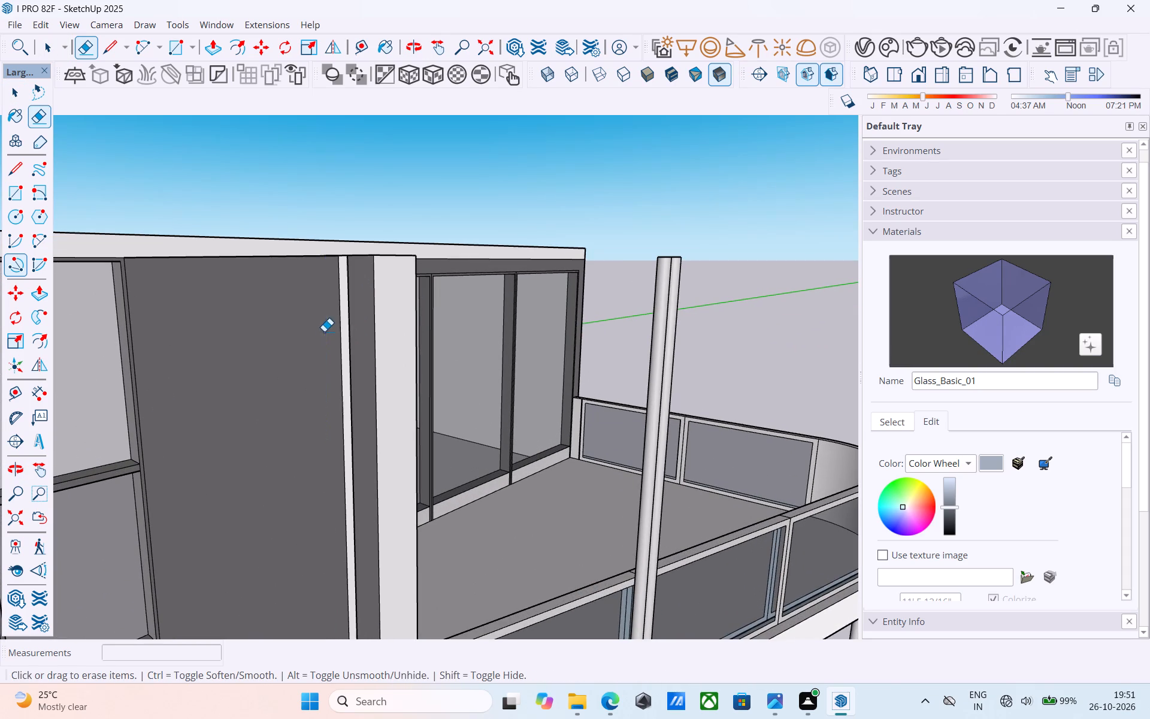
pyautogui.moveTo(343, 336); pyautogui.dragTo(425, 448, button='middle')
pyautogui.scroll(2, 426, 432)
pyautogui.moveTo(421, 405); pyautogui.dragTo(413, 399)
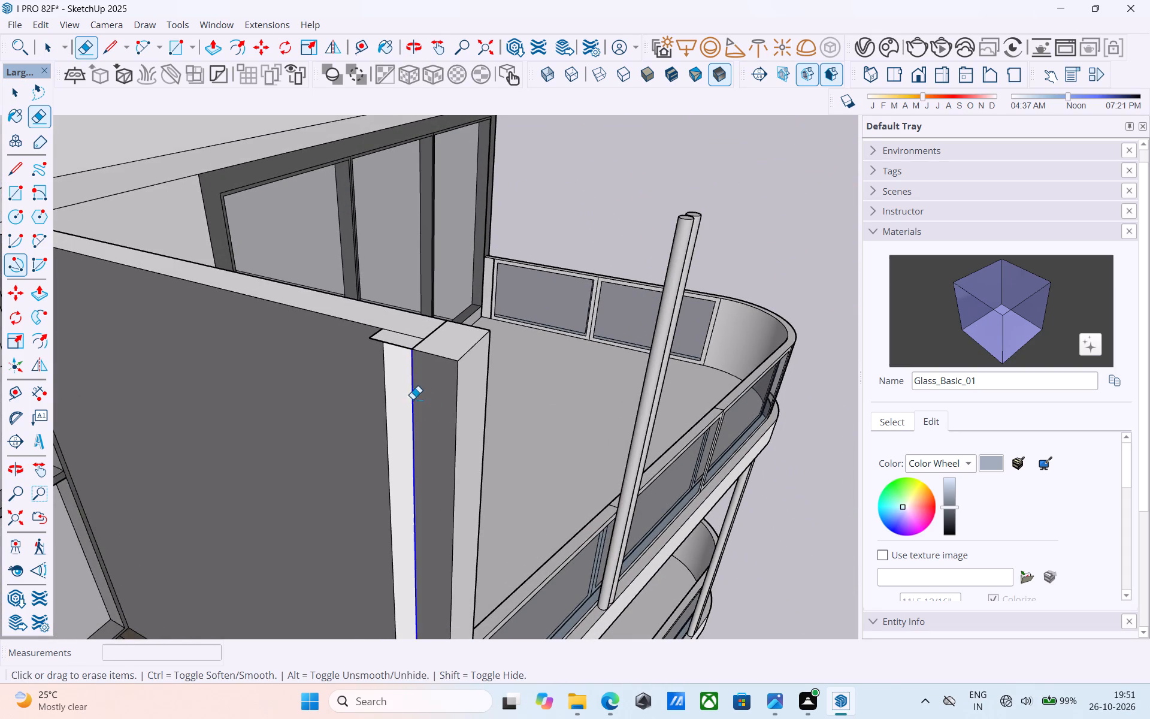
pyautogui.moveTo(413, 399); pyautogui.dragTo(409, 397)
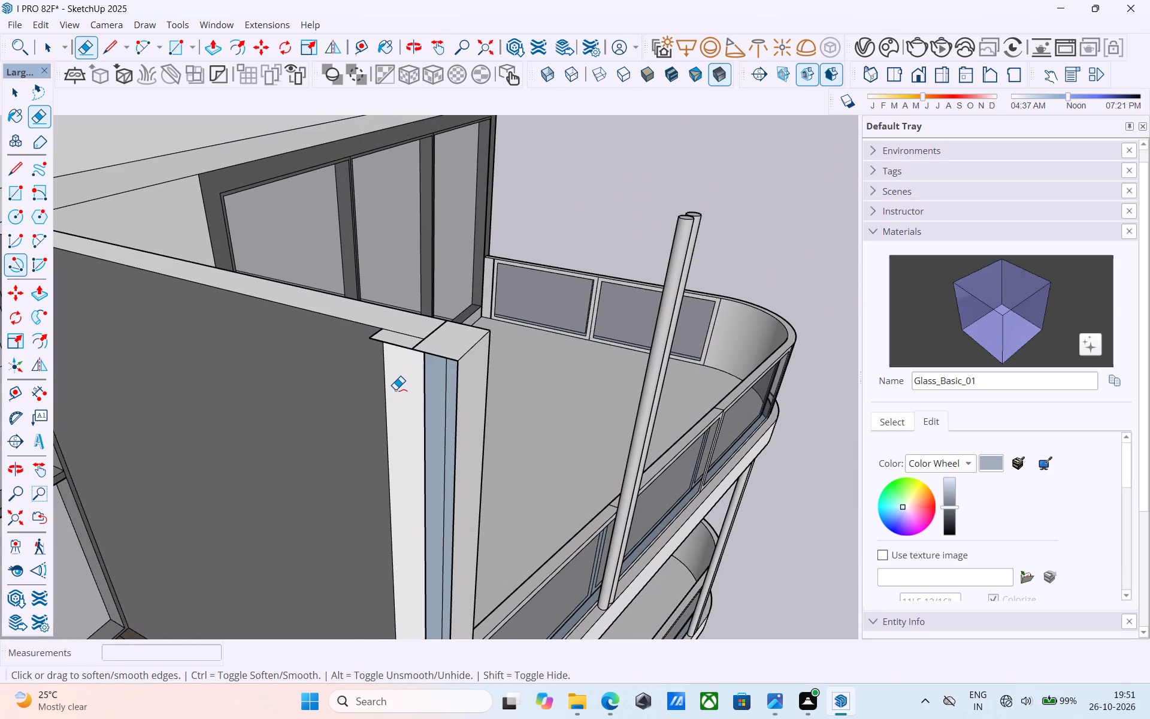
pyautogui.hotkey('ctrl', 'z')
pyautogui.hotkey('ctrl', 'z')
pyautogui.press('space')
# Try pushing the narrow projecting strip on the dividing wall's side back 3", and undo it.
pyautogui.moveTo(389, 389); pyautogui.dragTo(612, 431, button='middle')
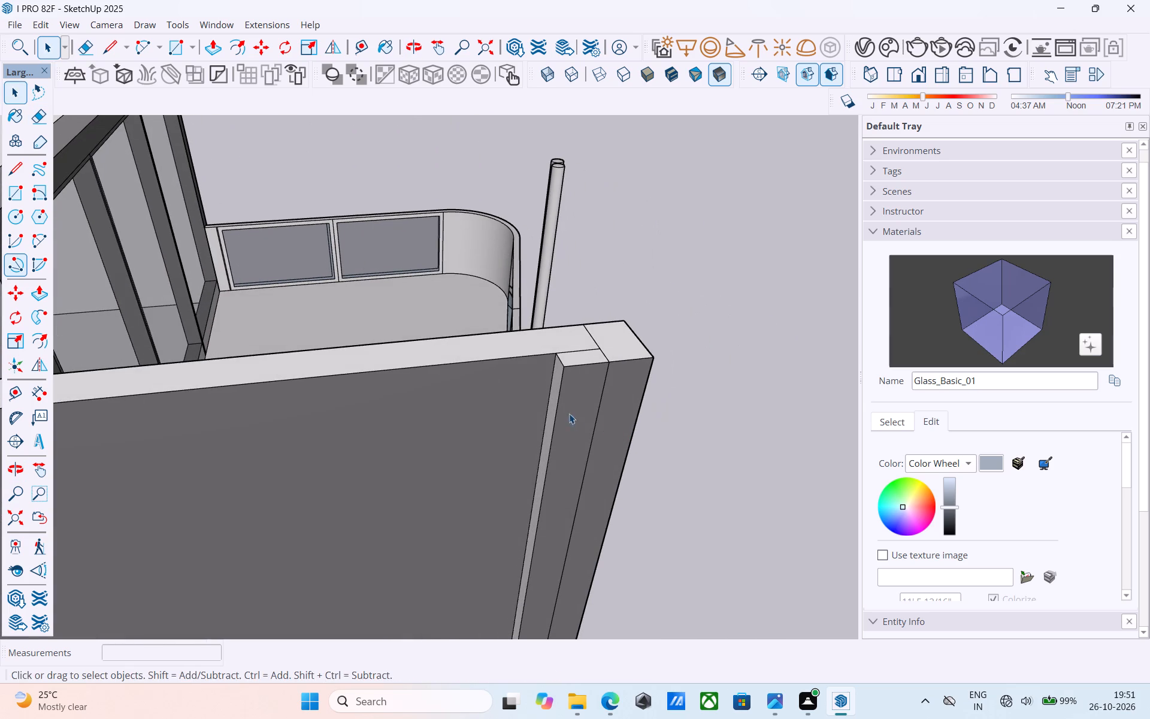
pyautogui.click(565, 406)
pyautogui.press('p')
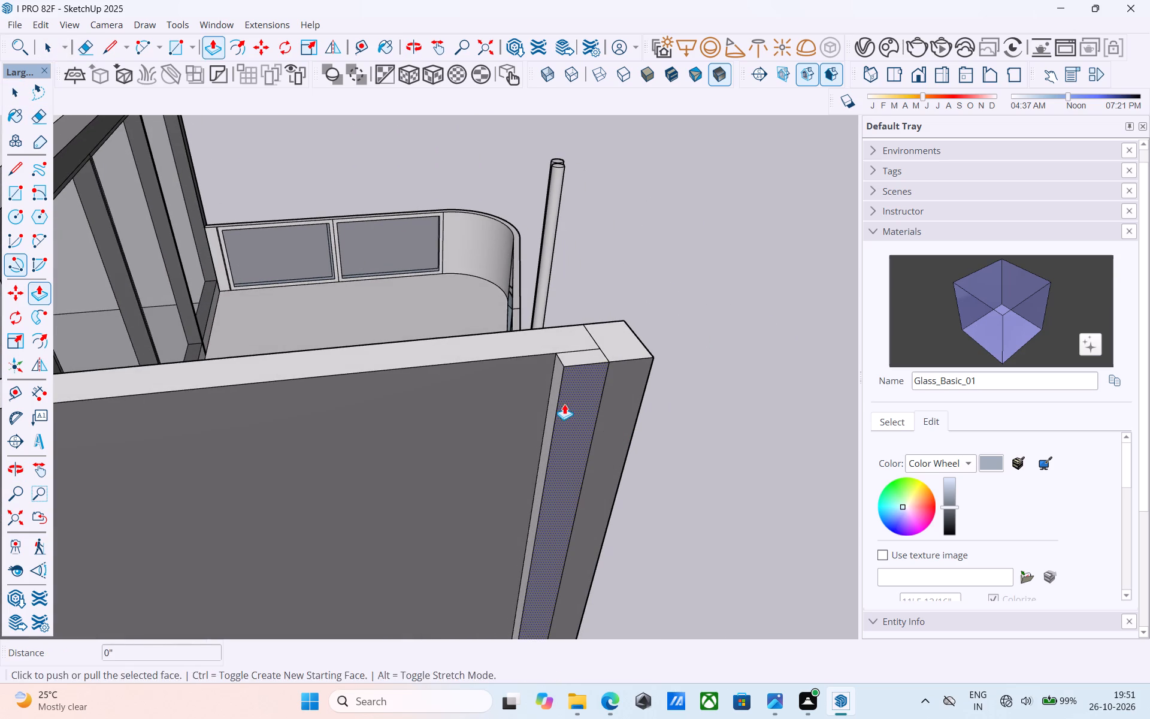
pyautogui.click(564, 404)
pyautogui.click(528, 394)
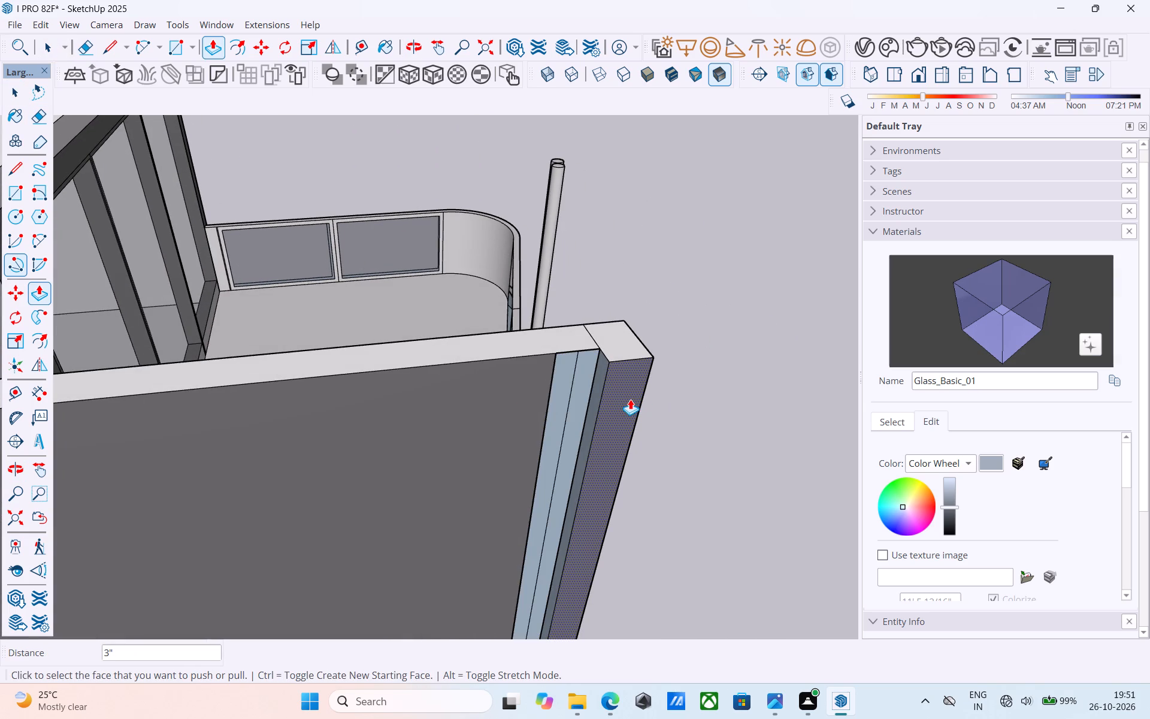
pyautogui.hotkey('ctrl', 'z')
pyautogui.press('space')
# Pull the dividing wall's large side face out 1" until it is flush with the projecting strip.
pyautogui.click(454, 404)
pyautogui.press('p')
pyautogui.click(454, 403)
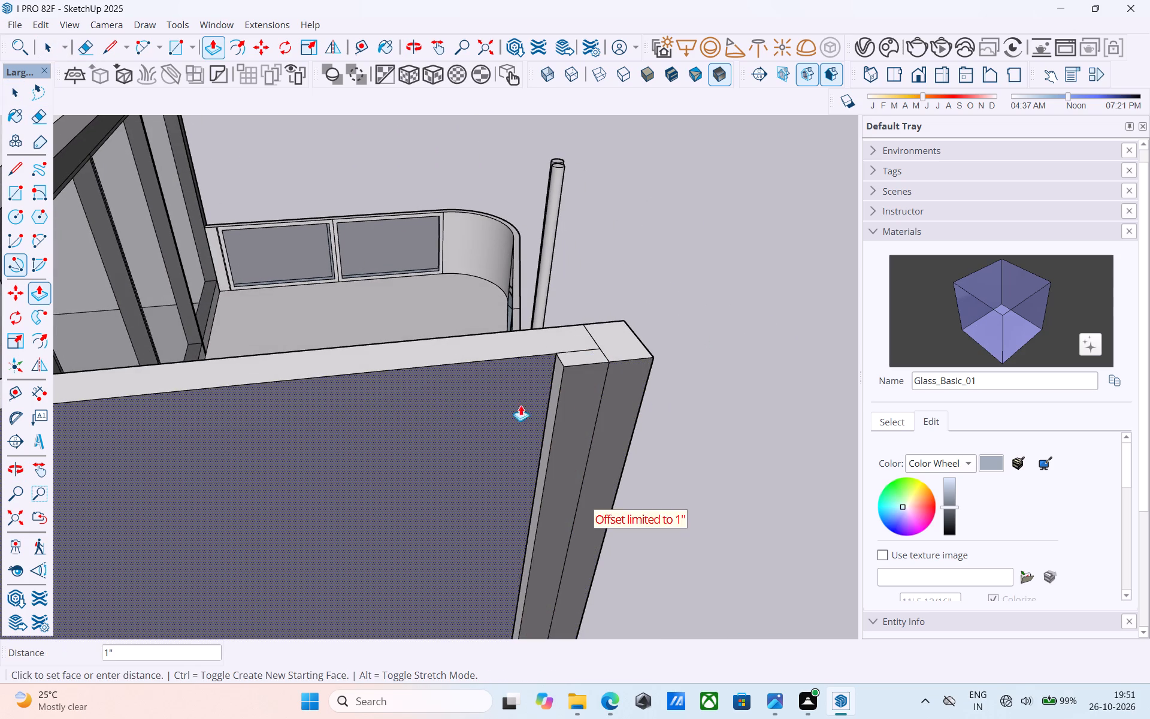
pyautogui.click(577, 389)
pyautogui.click(543, 395)
pyautogui.click(573, 385)
pyautogui.press('space')
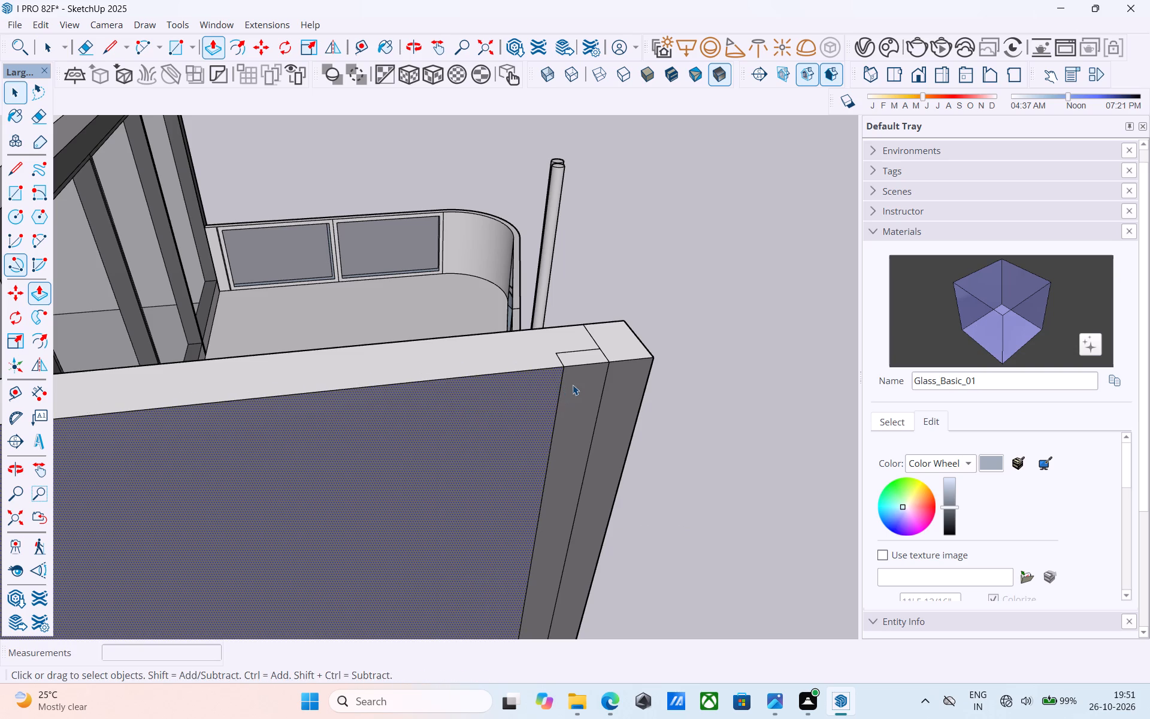
# Erase the vertical seam edges on the dividing wall's side face, undoing the deletion that opens its top face.
pyautogui.write('E')
pyautogui.moveTo(573, 385); pyautogui.dragTo(567, 386)
pyautogui.moveTo(583, 390); pyautogui.dragTo(530, 395)
pyautogui.moveTo(600, 409); pyautogui.dragTo(610, 413)
pyautogui.click(596, 355)
pyautogui.click(600, 349)
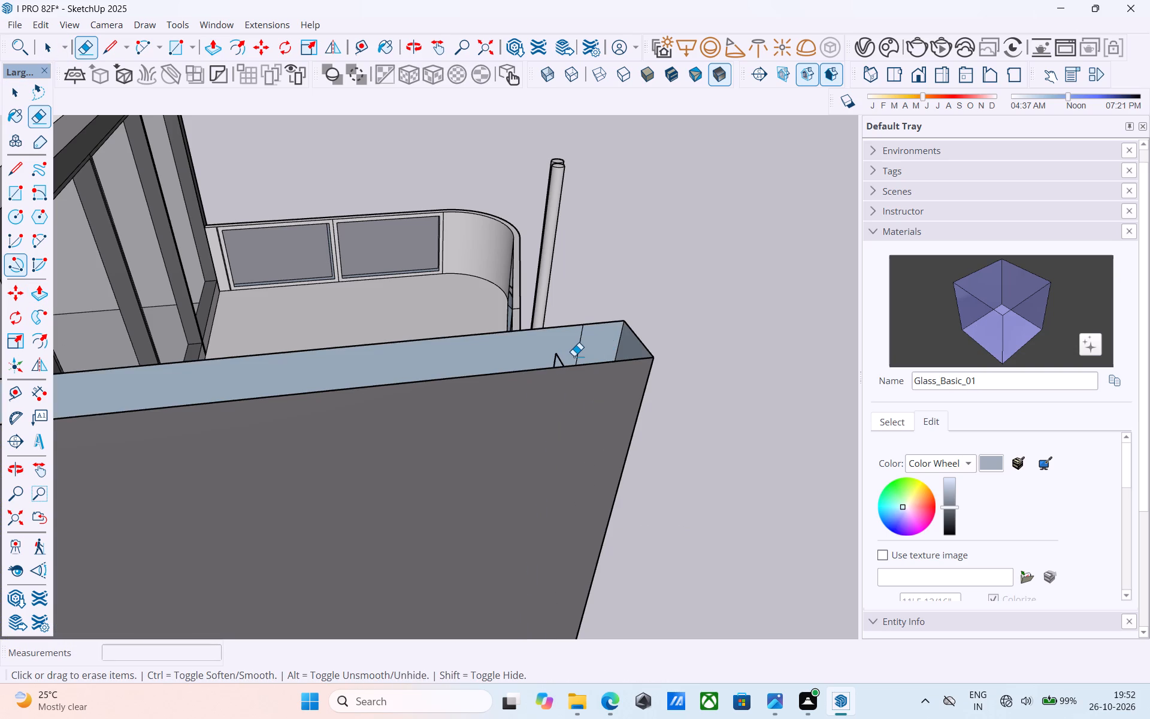
pyautogui.hotkey('ctrl', 'z')
# Erase the short stray edges on the dividing wall's top face near its front end.
pyautogui.moveTo(574, 356); pyautogui.dragTo(215, 394, button='middle')
pyautogui.scroll(6, 214, 394)
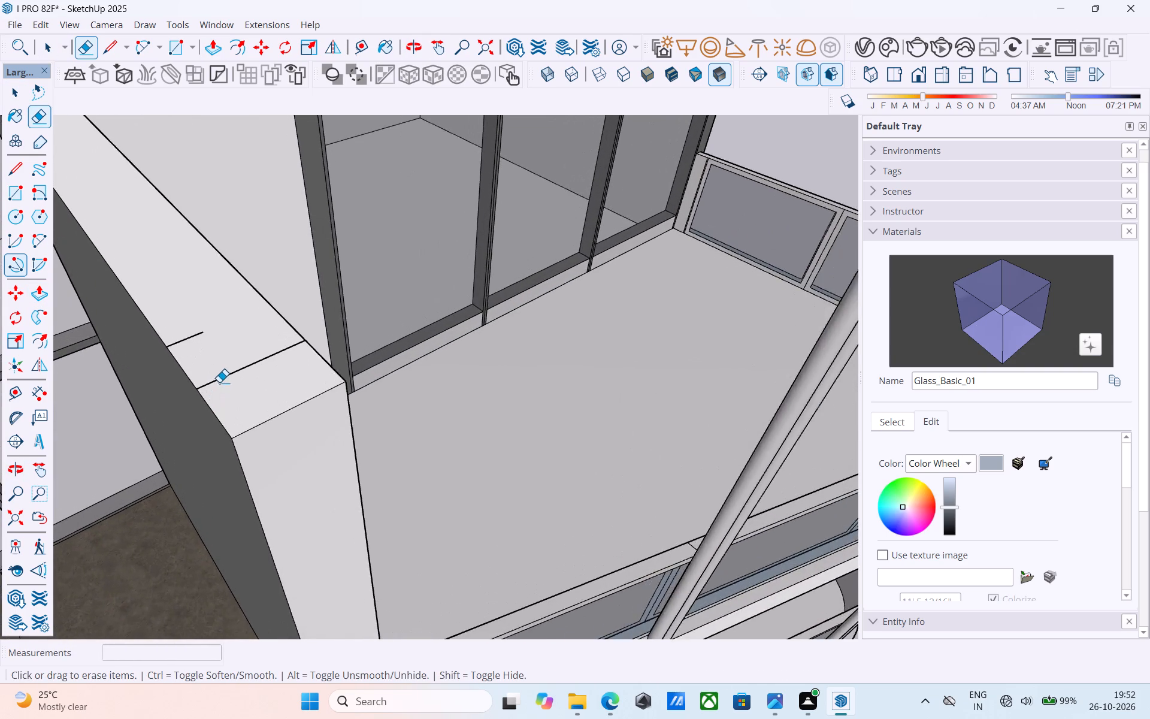
pyautogui.scroll(6, 219, 382)
pyautogui.moveTo(174, 302); pyautogui.dragTo(168, 283)
pyautogui.moveTo(161, 325); pyautogui.dragTo(156, 274)
pyautogui.press('space')
# Level the front-end block's top face with the rest of the dividing wall and erase the seam line between them.
pyautogui.click(244, 386)
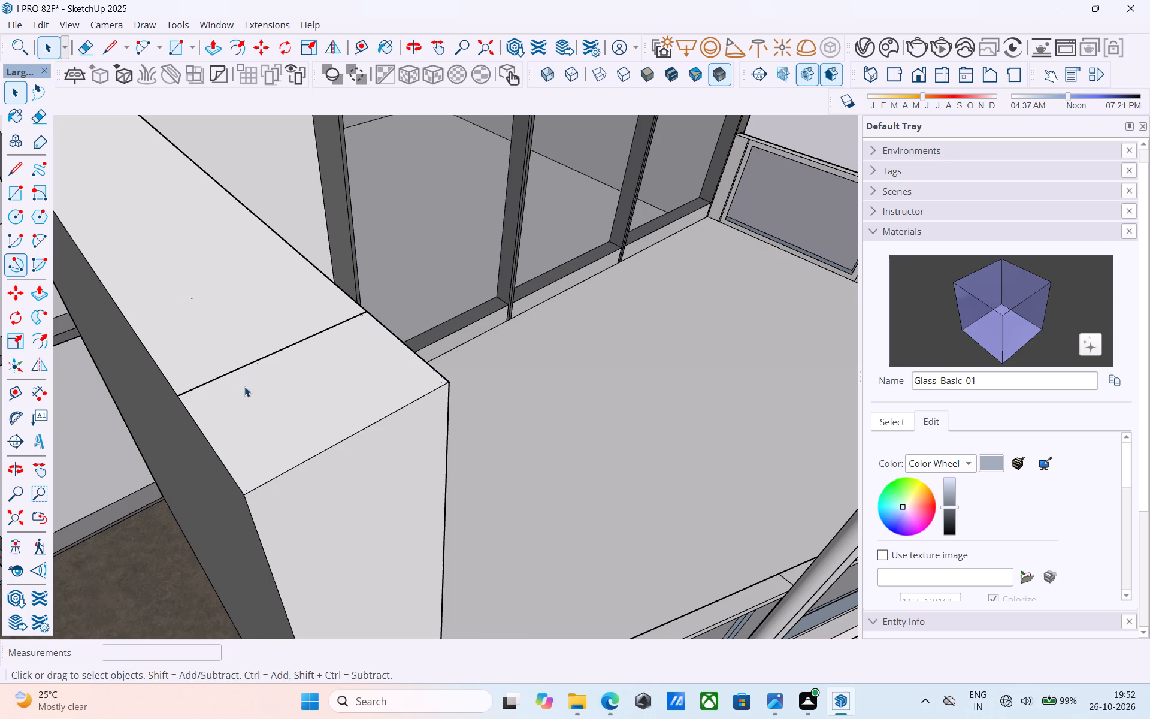
pyautogui.press('p')
pyautogui.click(244, 386)
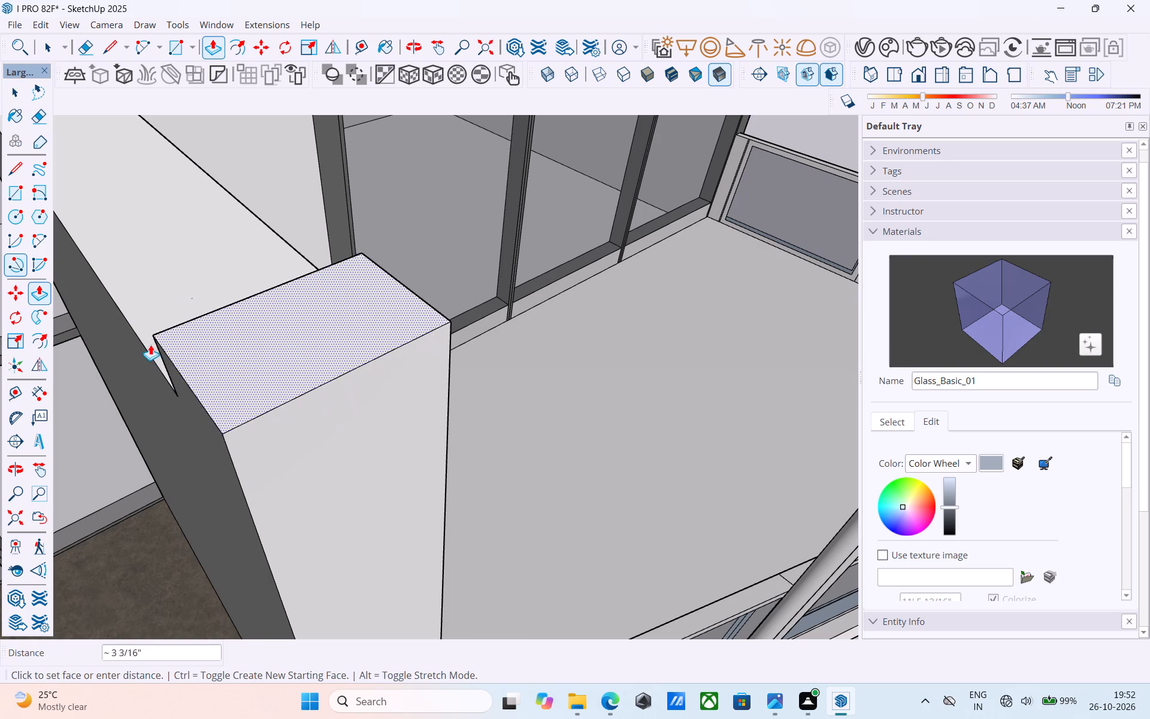
pyautogui.click(139, 340)
pyautogui.press('e')
pyautogui.moveTo(214, 362); pyautogui.dragTo(236, 386)
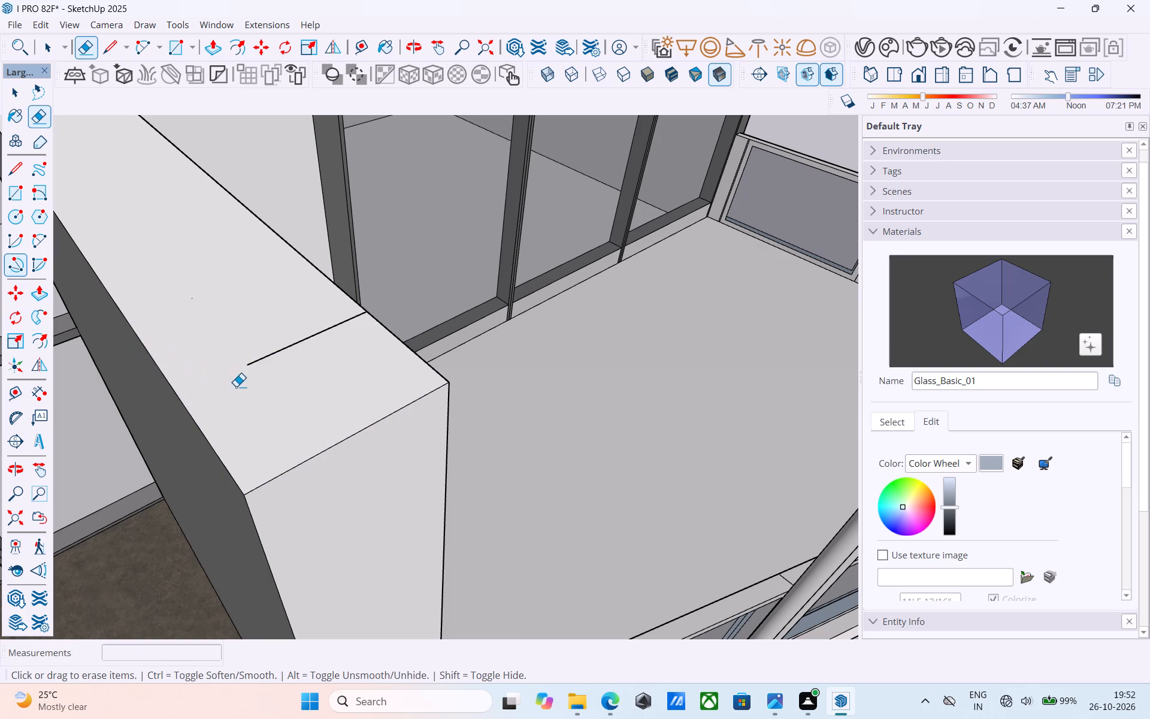
pyautogui.moveTo(265, 359); pyautogui.dragTo(268, 333)
pyautogui.press('space')
pyautogui.scroll(-20, 267, 331)
pyautogui.scroll(-2, 267, 331)
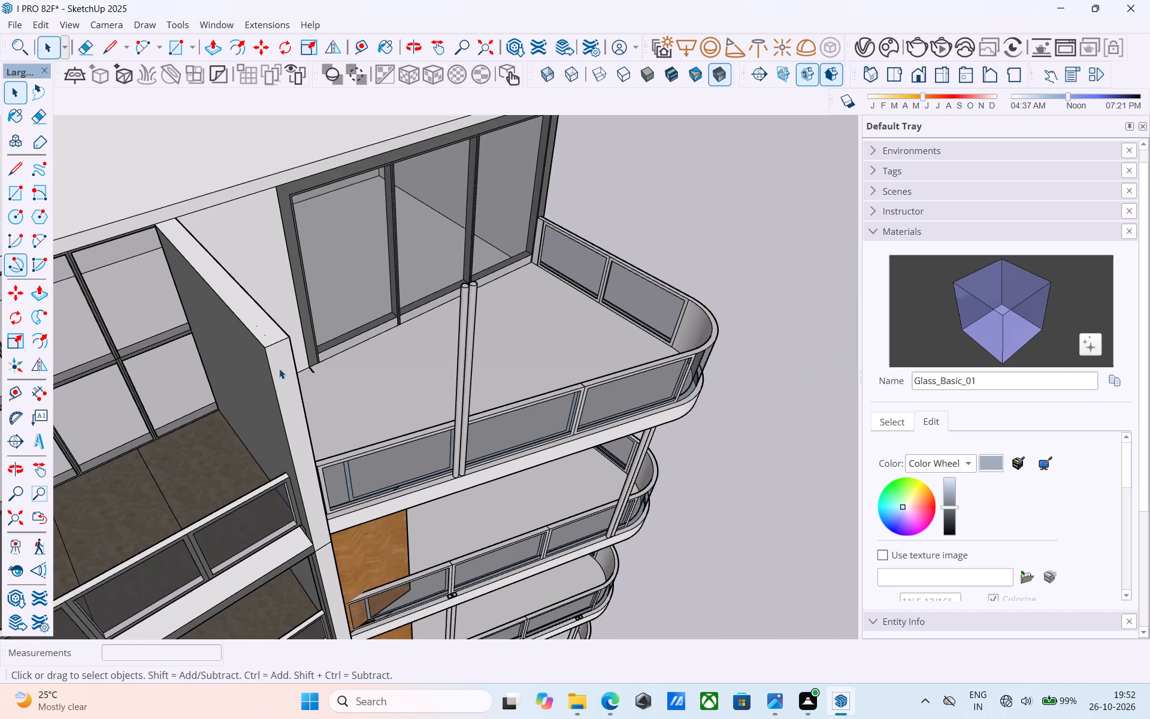
# Push the wider part of the top-floor dividing wall's front end face back 8' to the facade wall.
pyautogui.moveTo(303, 437); pyautogui.dragTo(283, 391, button='middle')
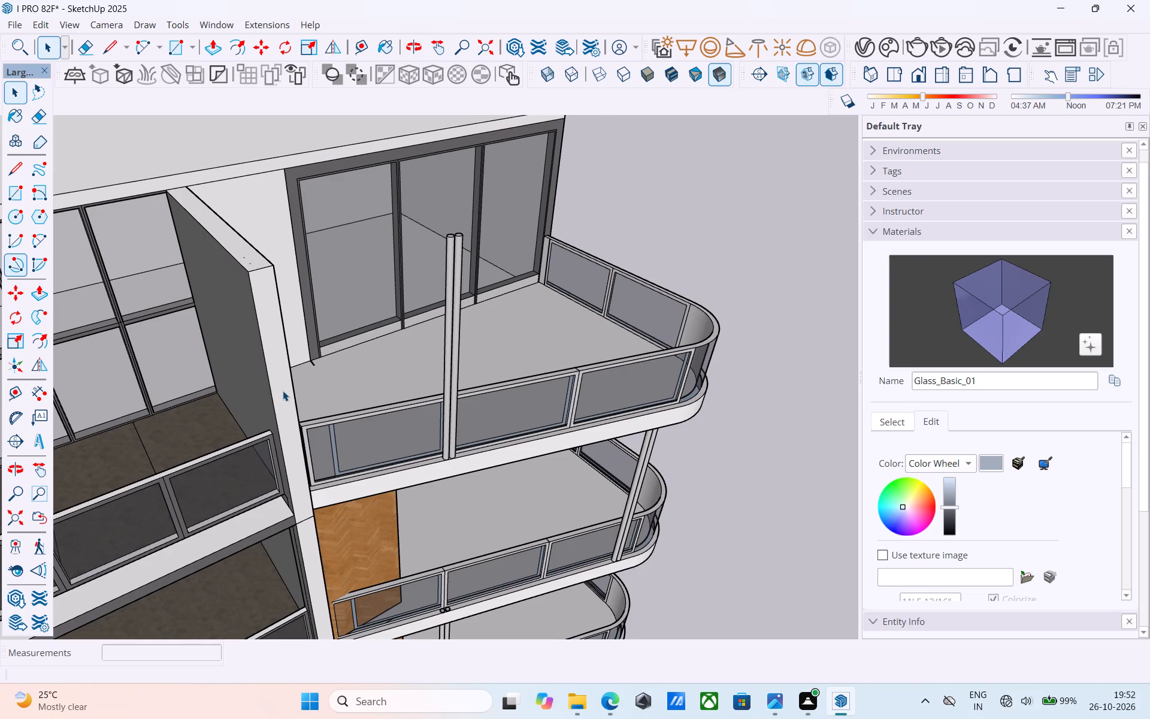
pyautogui.scroll(4, 283, 391)
pyautogui.click(283, 391)
pyautogui.press('p')
pyautogui.click(283, 391)
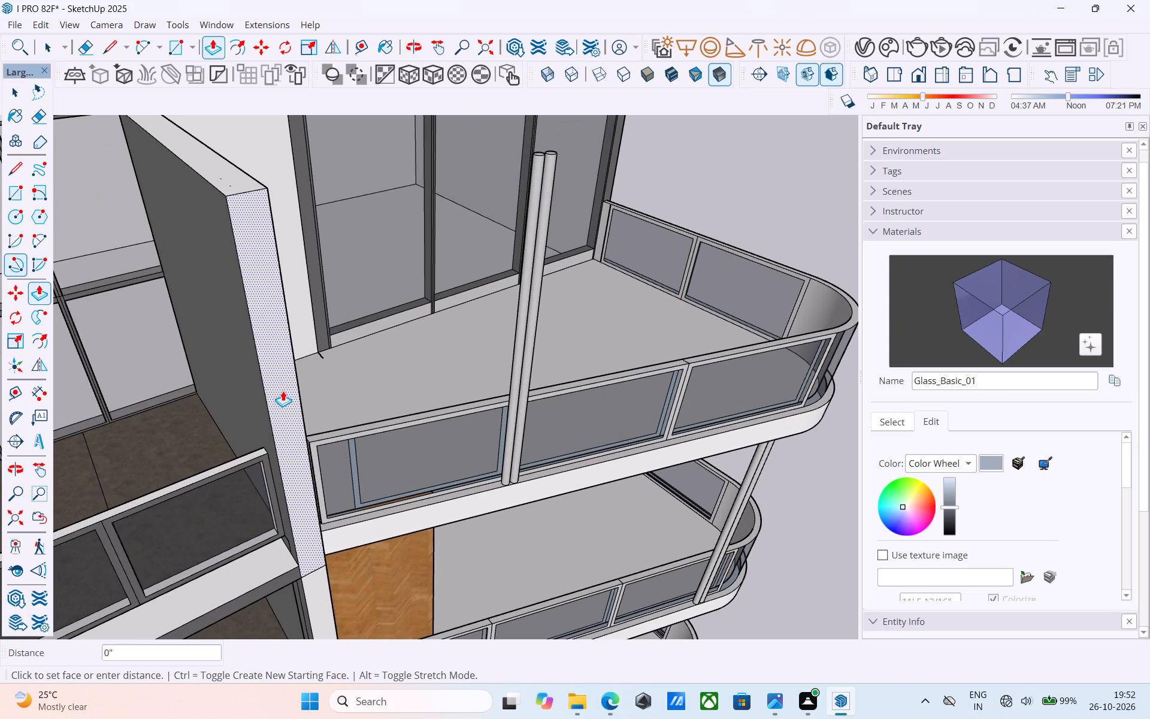
pyautogui.scroll(-4, 250, 303)
pyautogui.keyDown('shift'); pyautogui.moveTo(249, 303); pyautogui.dragTo(302, 414, button='middle'); pyautogui.keyUp('shift')
pyautogui.click(278, 383)
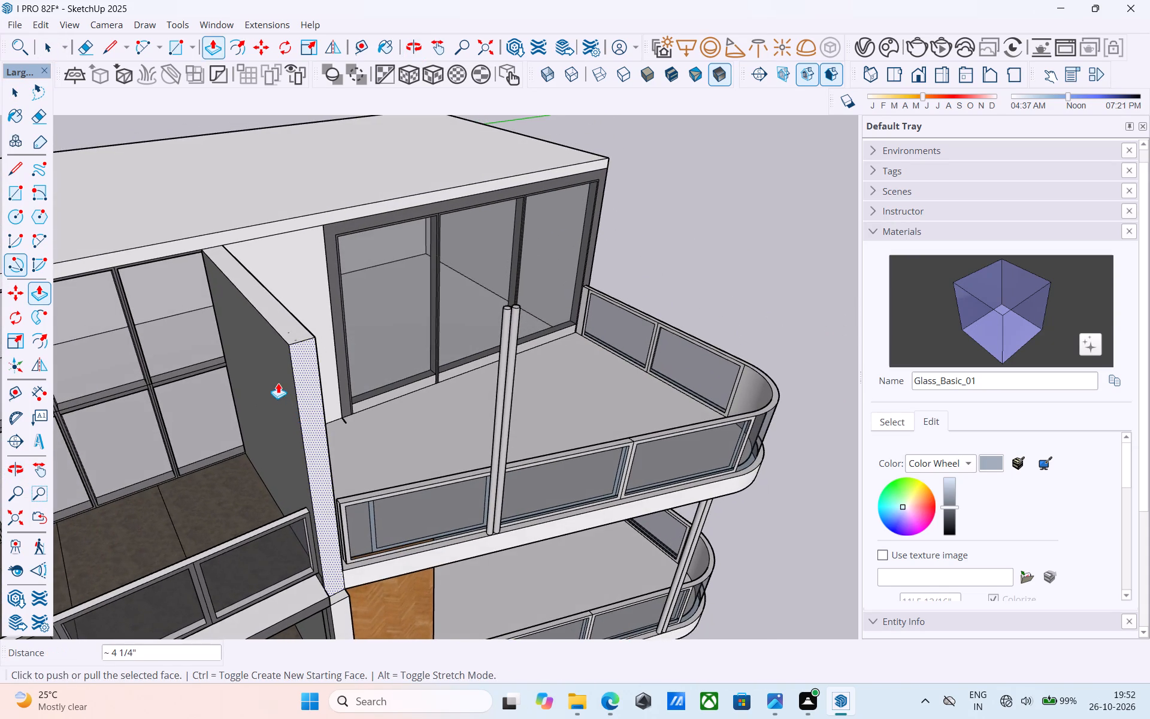
pyautogui.click(301, 394)
pyautogui.click(240, 277)
pyautogui.click(304, 367)
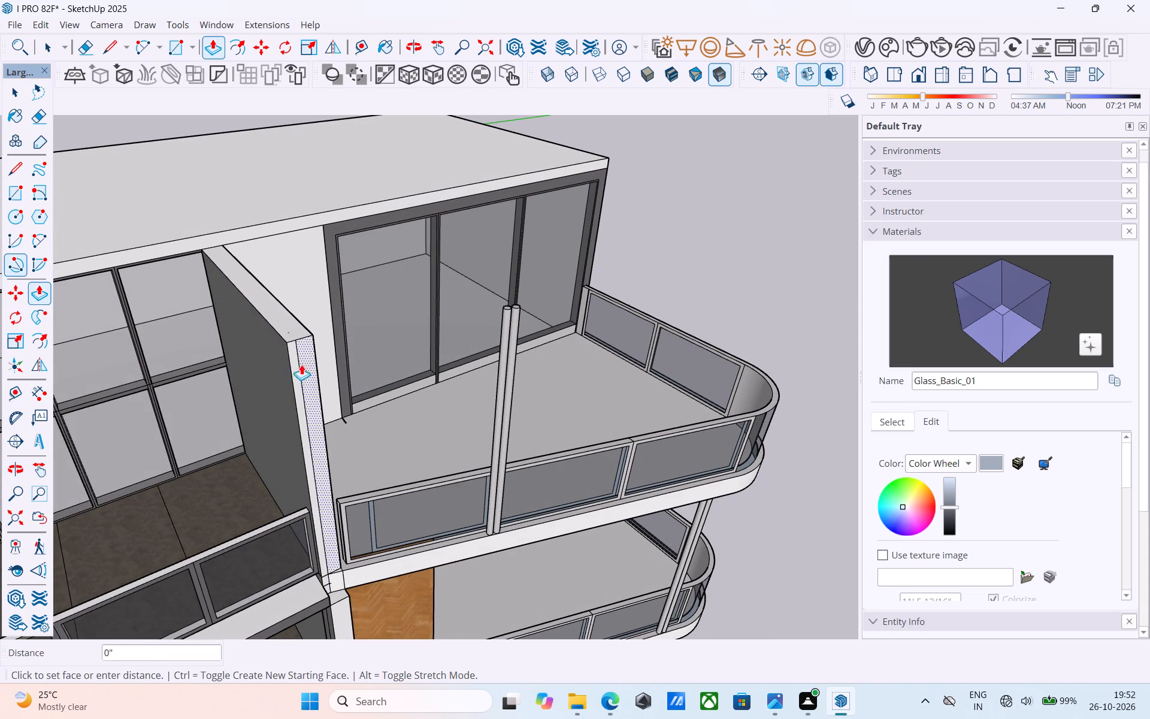
pyautogui.click(259, 234)
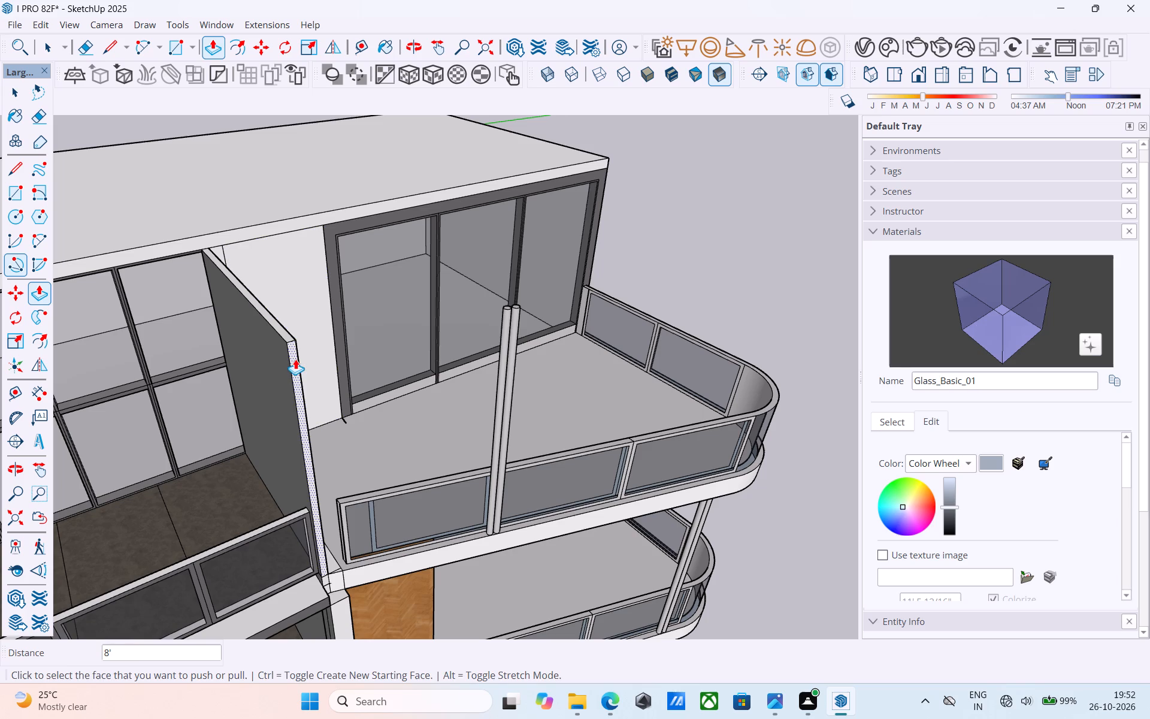
# Push the remaining thin strip of the dividing wall's end back by 3" and 7' 6", removing it up to the facade.
pyautogui.click(295, 359)
pyautogui.click(201, 274)
pyautogui.click(292, 370)
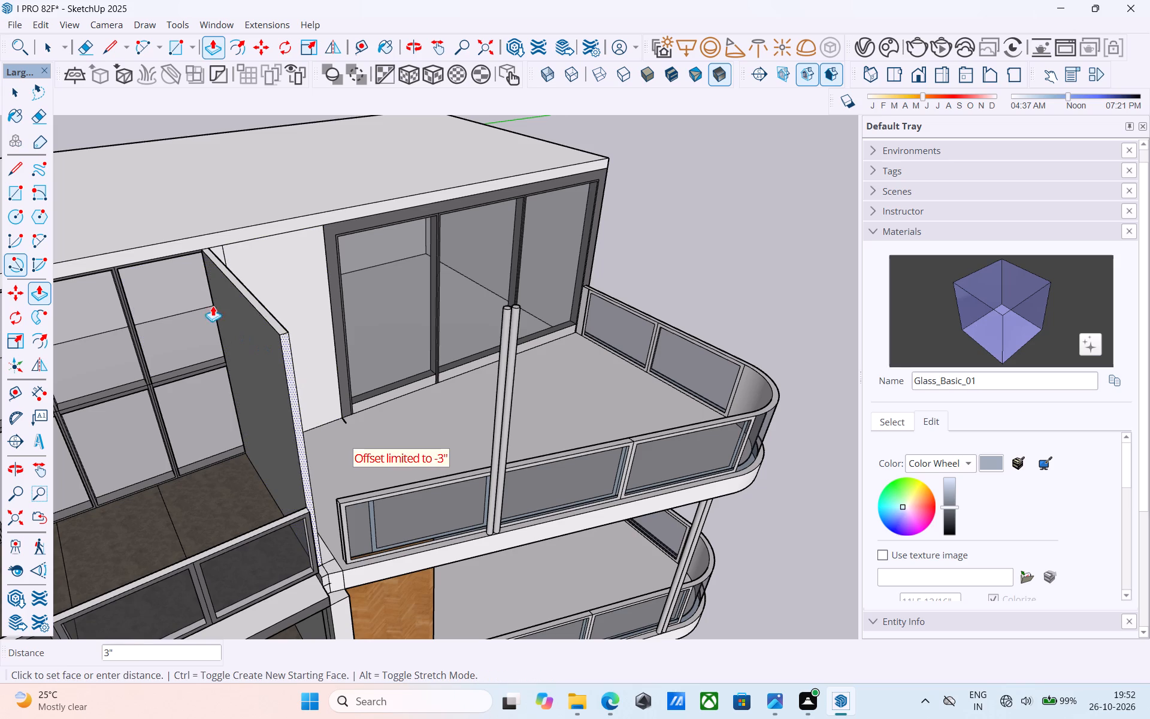
pyautogui.click(201, 298)
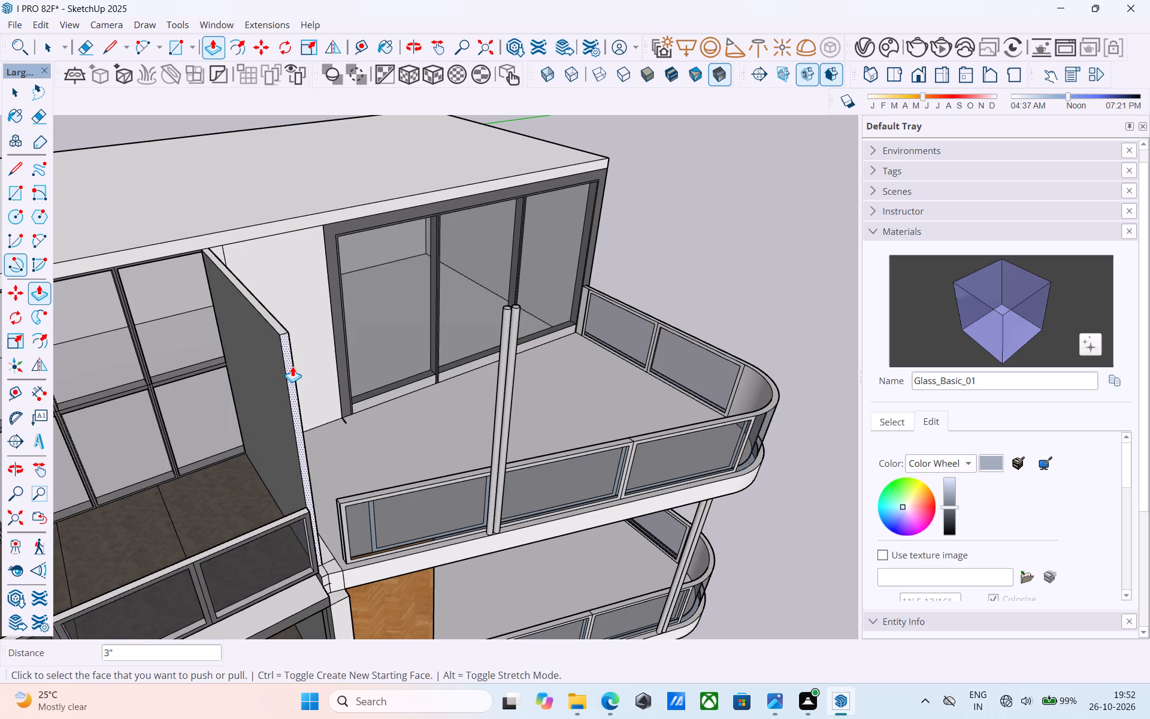
pyautogui.click(292, 366)
pyautogui.click(258, 282)
# Paint both sides of the low panel left between the two top-floor balconies with Glass_Basic_01.
pyautogui.moveTo(276, 340); pyautogui.dragTo(166, 330, button='middle')
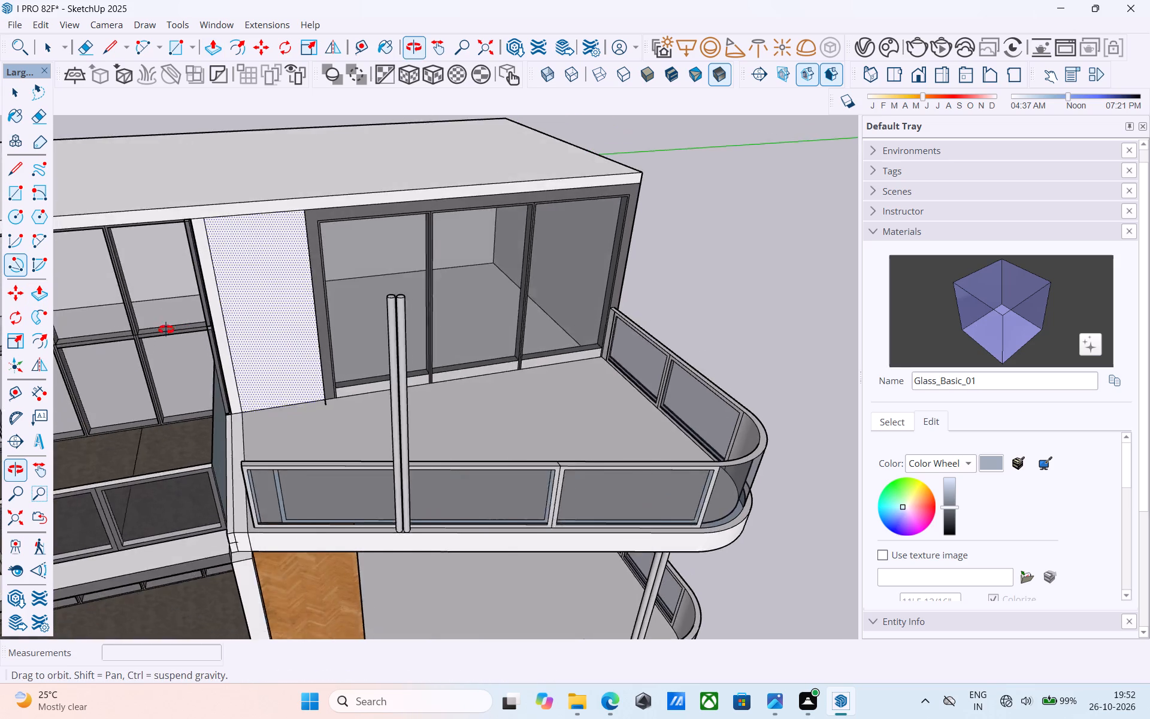
pyautogui.moveTo(166, 330); pyautogui.dragTo(113, 333, button='middle')
pyautogui.scroll(3, 198, 404)
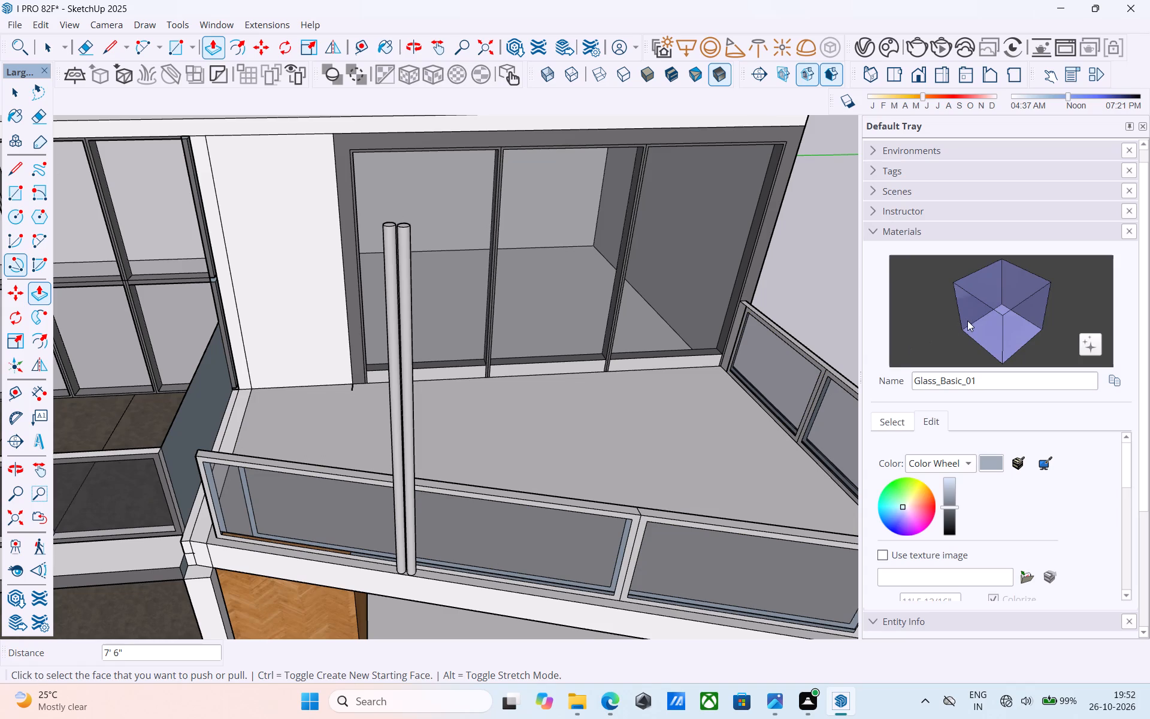
pyautogui.click(1003, 309)
pyautogui.click(205, 415)
pyautogui.moveTo(204, 415); pyautogui.dragTo(459, 358, button='middle')
pyautogui.click(354, 449)
# Pull the end face of the curved balcony's railing 9" across the gap to meet the neighbouring balcony's railing.
pyautogui.scroll(-4, 405, 451)
pyautogui.moveTo(405, 454); pyautogui.dragTo(468, 422, button='middle')
pyautogui.scroll(3, 475, 422)
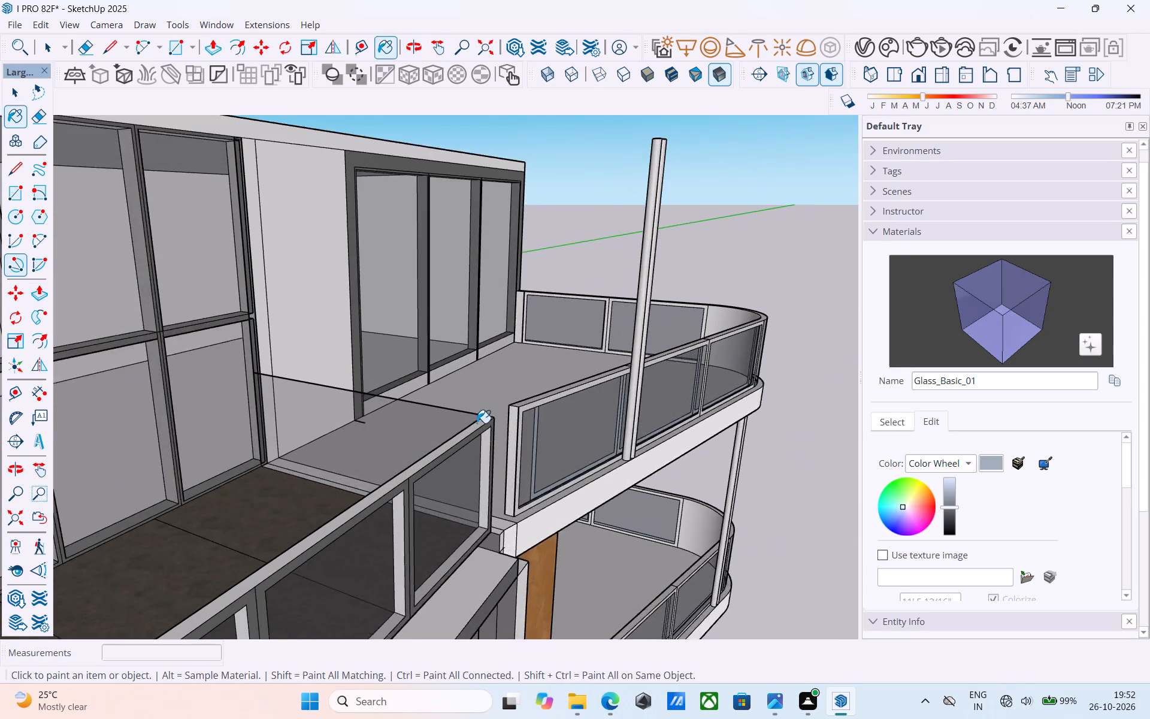
pyautogui.scroll(2, 477, 423)
pyautogui.press('space')
pyautogui.click(517, 449)
pyautogui.scroll(3, 517, 449)
pyautogui.press('p')
pyautogui.click(517, 449)
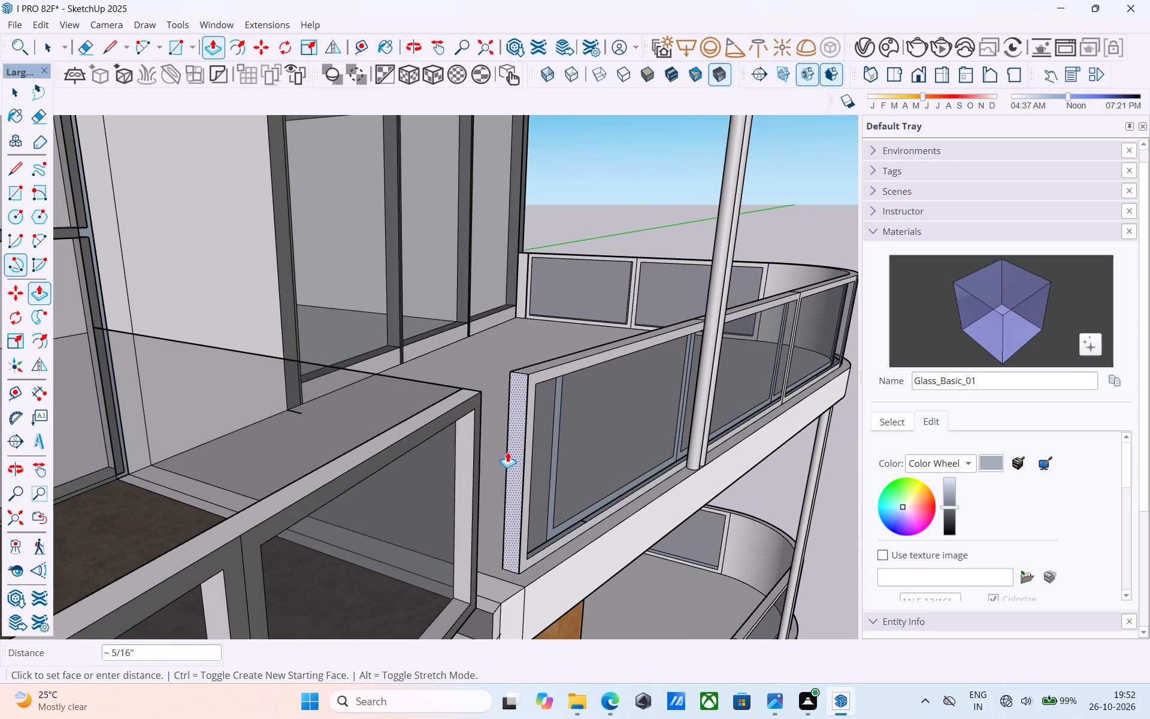
pyautogui.moveTo(479, 461); pyautogui.dragTo(307, 481, button='middle')
pyautogui.click(238, 496)
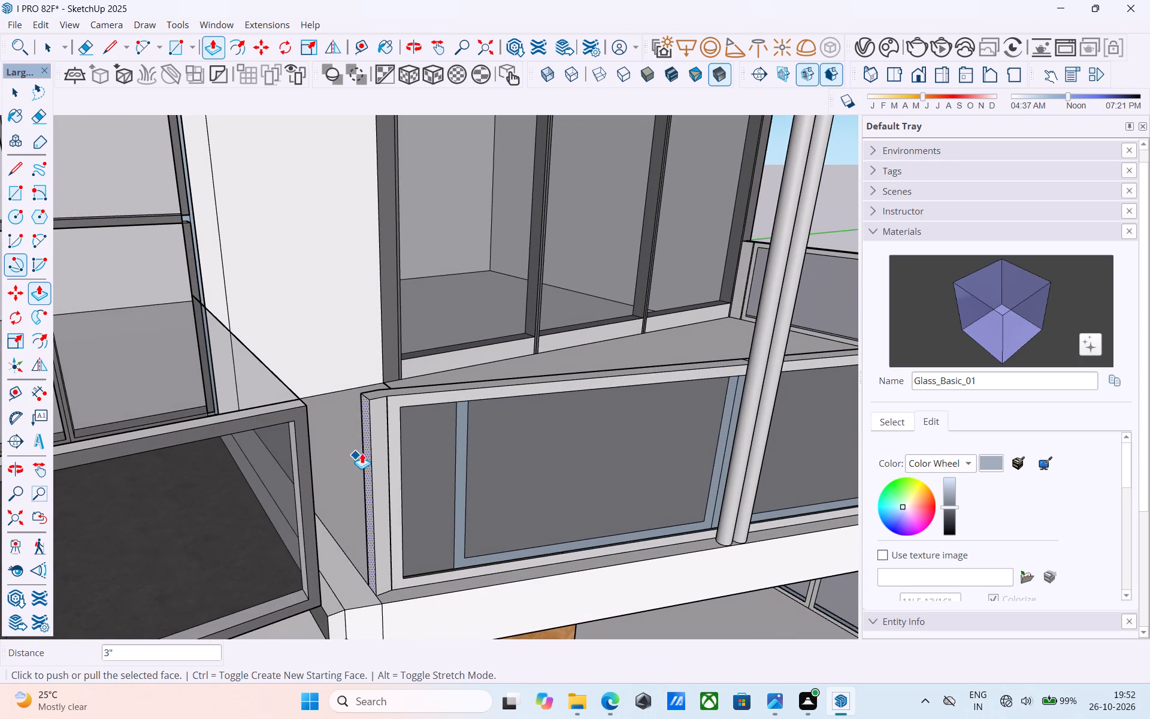
pyautogui.click(362, 452)
pyautogui.scroll(3, 303, 462)
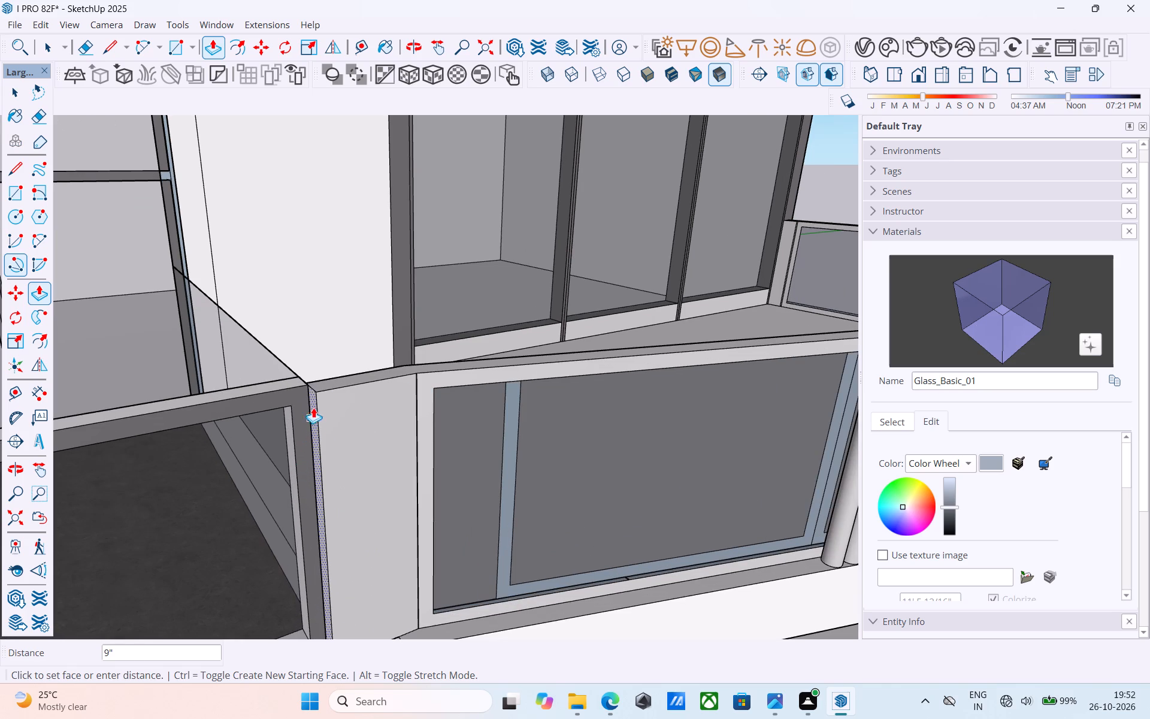
pyautogui.click(311, 381)
# Paint the new filler panel between the two top-floor railings with Glass_Basic_01.
pyautogui.press('space')
pyautogui.scroll(-9, 313, 385)
pyautogui.moveTo(325, 403); pyautogui.dragTo(292, 400, button='middle')
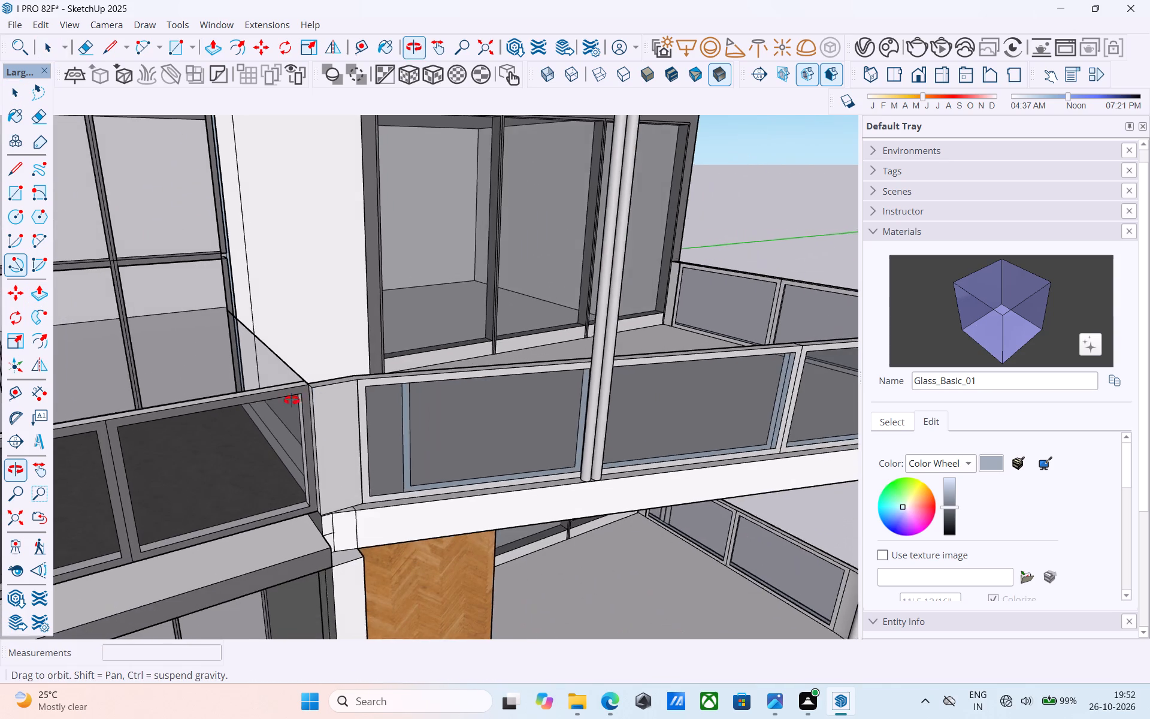
pyautogui.moveTo(292, 400); pyautogui.dragTo(220, 364, button='middle')
pyautogui.scroll(-14, 289, 415)
pyautogui.moveTo(311, 413); pyautogui.dragTo(319, 392, button='middle')
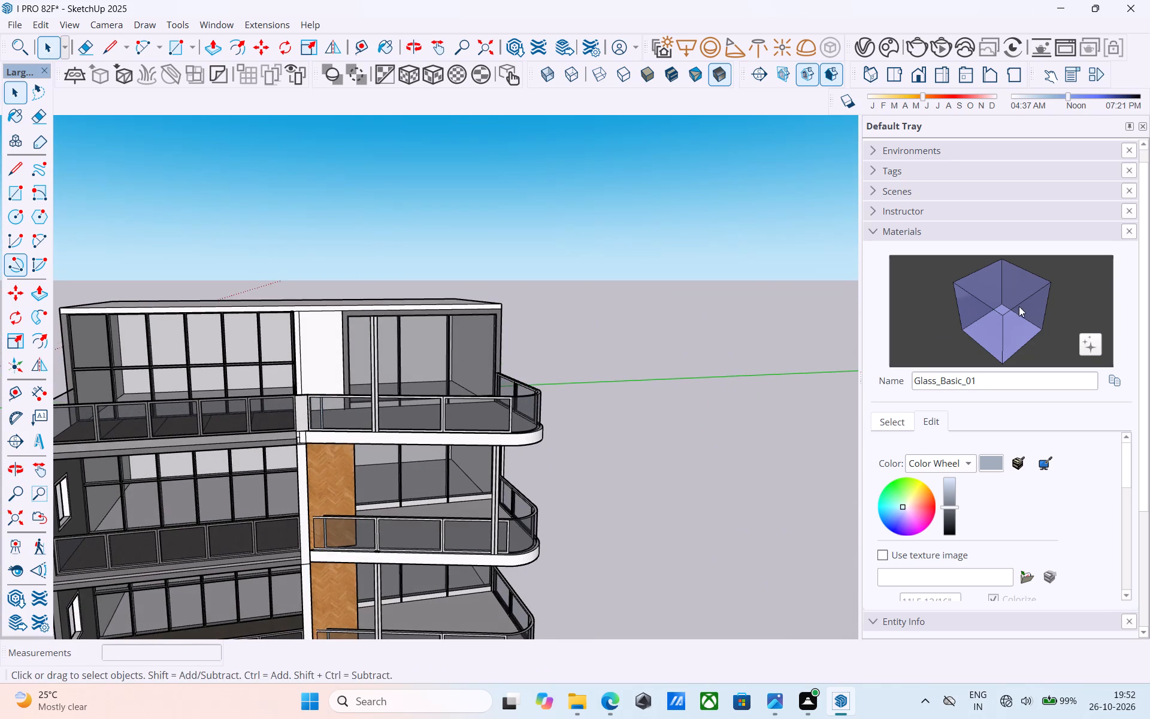
pyautogui.click(1019, 306)
pyautogui.scroll(10, 379, 444)
pyautogui.click(261, 403)
pyautogui.scroll(6, 254, 475)
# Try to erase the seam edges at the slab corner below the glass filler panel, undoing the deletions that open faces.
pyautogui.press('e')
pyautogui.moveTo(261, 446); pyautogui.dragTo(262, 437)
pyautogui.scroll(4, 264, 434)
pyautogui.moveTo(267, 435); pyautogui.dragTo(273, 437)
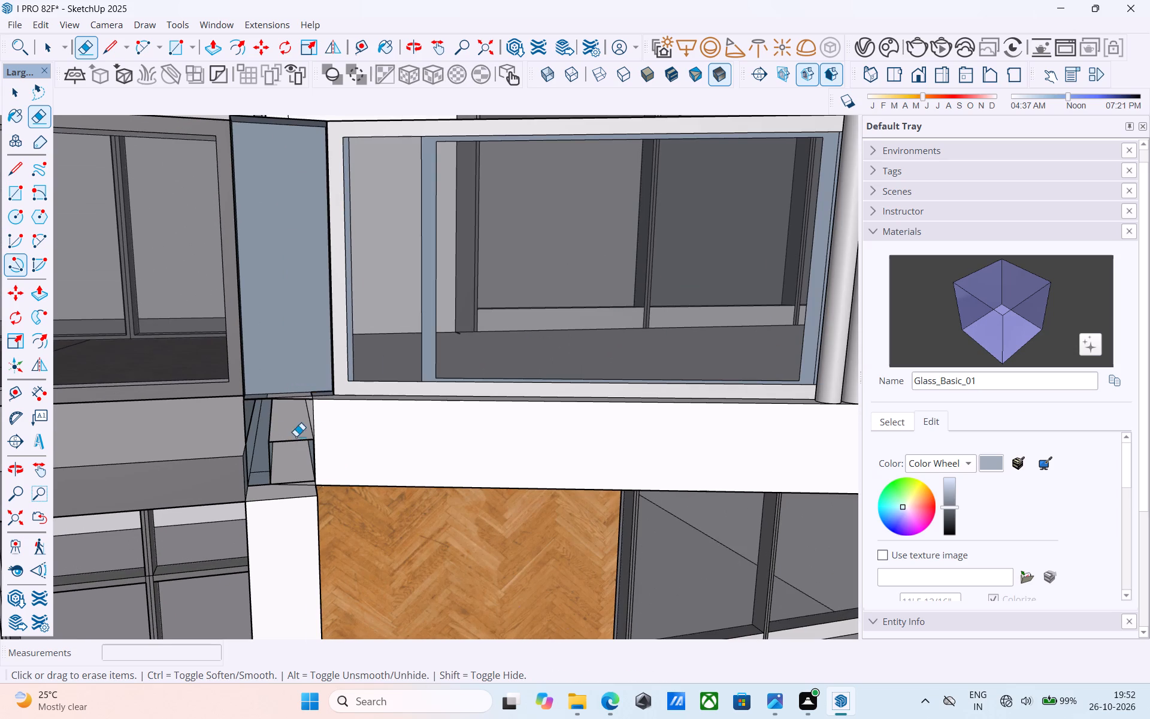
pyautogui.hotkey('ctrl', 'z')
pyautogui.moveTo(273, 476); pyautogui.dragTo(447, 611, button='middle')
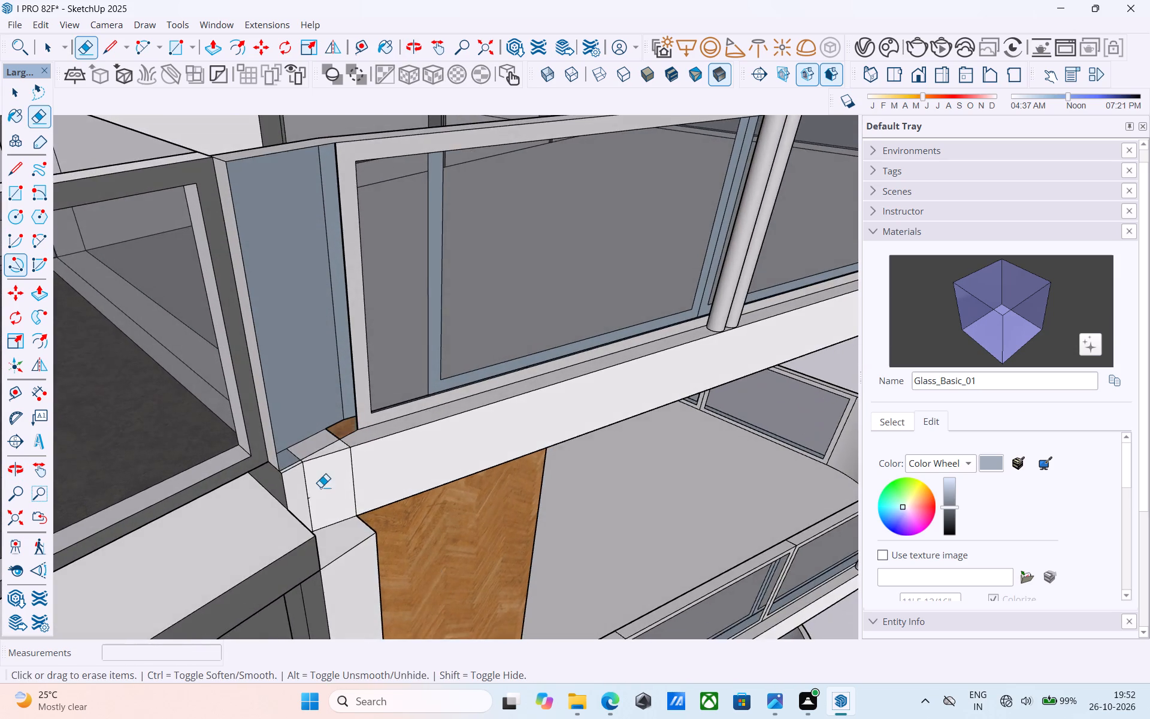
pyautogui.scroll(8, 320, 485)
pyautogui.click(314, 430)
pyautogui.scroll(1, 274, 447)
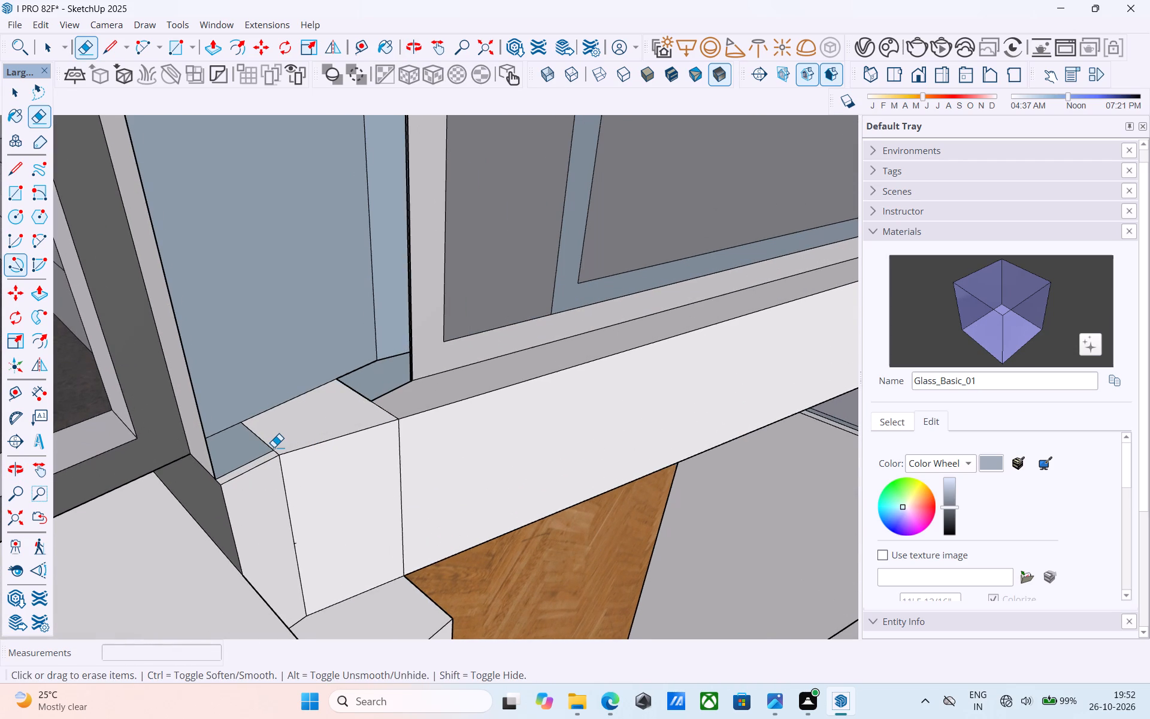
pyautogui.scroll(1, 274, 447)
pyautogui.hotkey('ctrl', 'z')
# Erase the short seam edge across the slab's top ledge beside the glass filler panel.
pyautogui.scroll(-3, 274, 447)
pyautogui.keyDown('ctrl'); pyautogui.moveTo(289, 496); pyautogui.dragTo(307, 539, button='middle'); pyautogui.keyUp('ctrl')
pyautogui.scroll(-4, 304, 499)
pyautogui.keyDown('shift'); pyautogui.moveTo(304, 499); pyautogui.dragTo(302, 538, button='middle'); pyautogui.keyUp('shift')
pyautogui.scroll(7, 335, 485)
pyautogui.moveTo(354, 473); pyautogui.dragTo(361, 471)
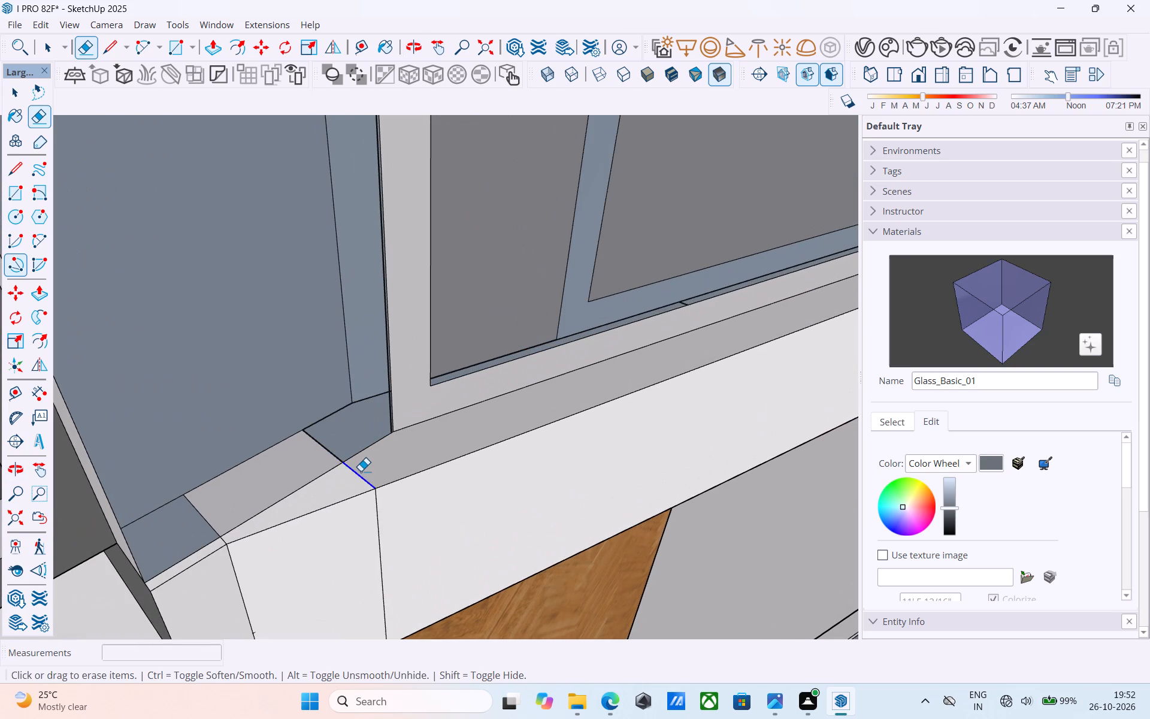
pyautogui.moveTo(361, 471); pyautogui.dragTo(371, 467)
# Examine the junction of the slab, railing and dividing wall from the front and from a distance.
pyautogui.scroll(-5, 372, 470)
pyautogui.keyDown('shift'); pyautogui.moveTo(376, 557); pyautogui.dragTo(316, 416, button='middle'); pyautogui.keyUp('shift')
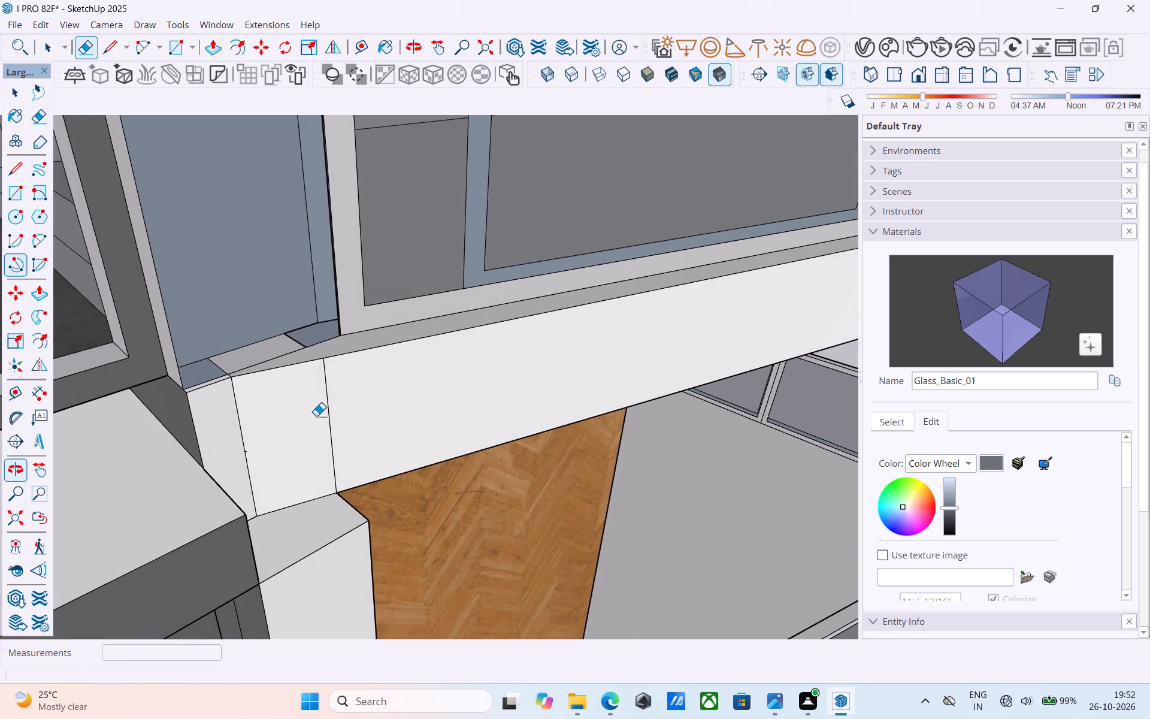
pyautogui.scroll(-5, 317, 419)
pyautogui.keyDown('shift'); pyautogui.moveTo(330, 534); pyautogui.dragTo(74, 469, button='middle'); pyautogui.keyUp('shift')
pyautogui.keyDown('shift'); pyautogui.moveTo(169, 455); pyautogui.dragTo(166, 494, button='middle'); pyautogui.keyUp('shift')
pyautogui.scroll(-9, 174, 490)
pyautogui.moveTo(180, 485); pyautogui.dragTo(279, 295, button='middle')
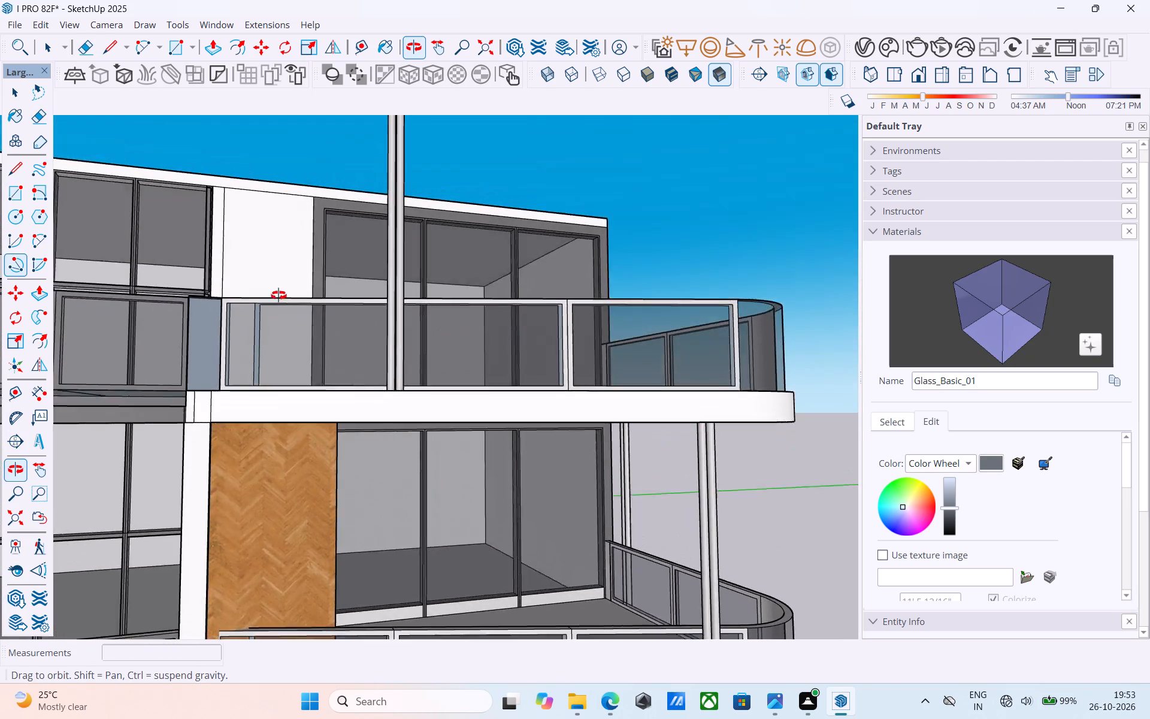
pyautogui.moveTo(279, 295); pyautogui.dragTo(279, 294, button='middle')
pyautogui.scroll(-14, 277, 294)
pyautogui.keyDown('shift'); pyautogui.moveTo(285, 326); pyautogui.dragTo(285, 337, button='middle'); pyautogui.keyUp('shift')
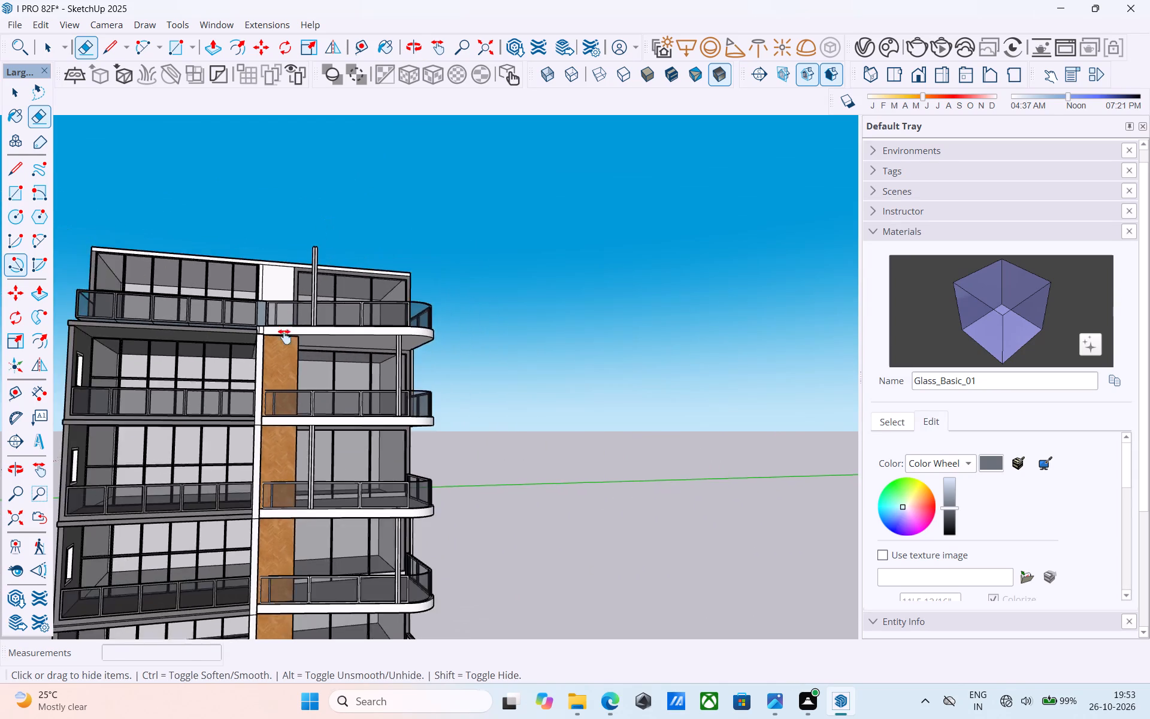
pyautogui.keyDown('shift'); pyautogui.moveTo(285, 337); pyautogui.dragTo(305, 490, button='middle'); pyautogui.keyUp('shift')
# Draw lines from the lower dividing wall's front corner up to the slab's top edge and back, closing the side face.
pyautogui.scroll(16, 287, 415)
pyautogui.press('space')
pyautogui.moveTo(240, 377); pyautogui.dragTo(233, 472, button='middle')
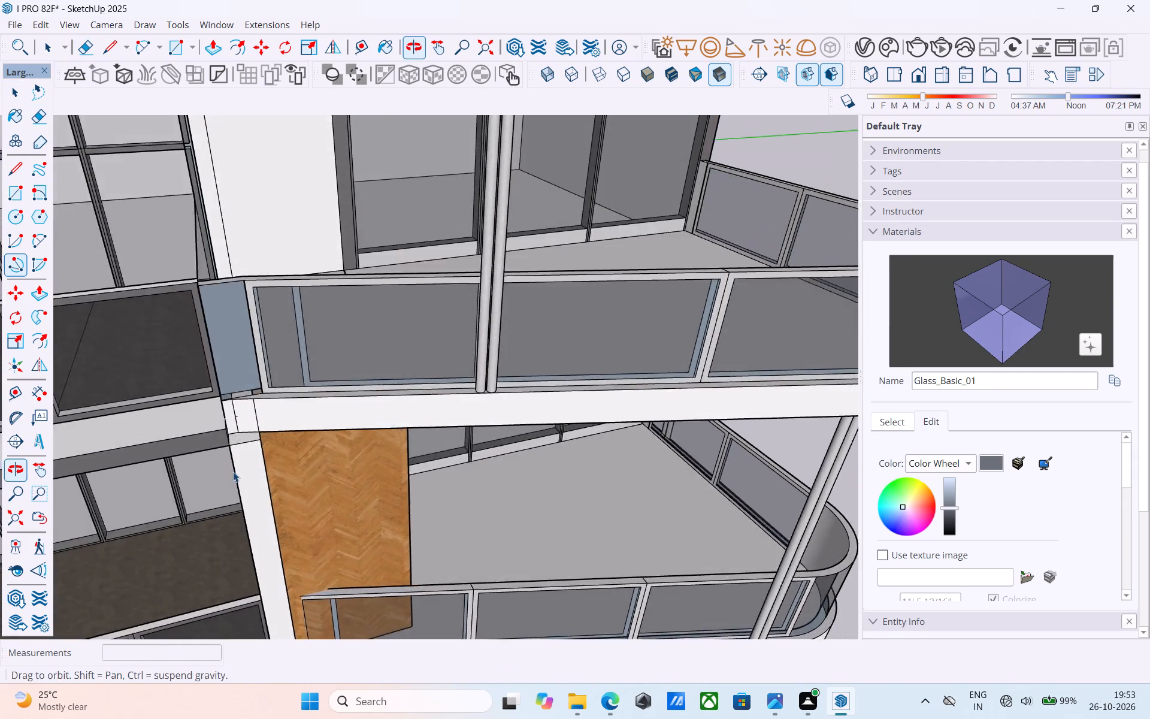
pyautogui.scroll(7, 234, 464)
pyautogui.moveTo(240, 439); pyautogui.dragTo(231, 380, button='middle')
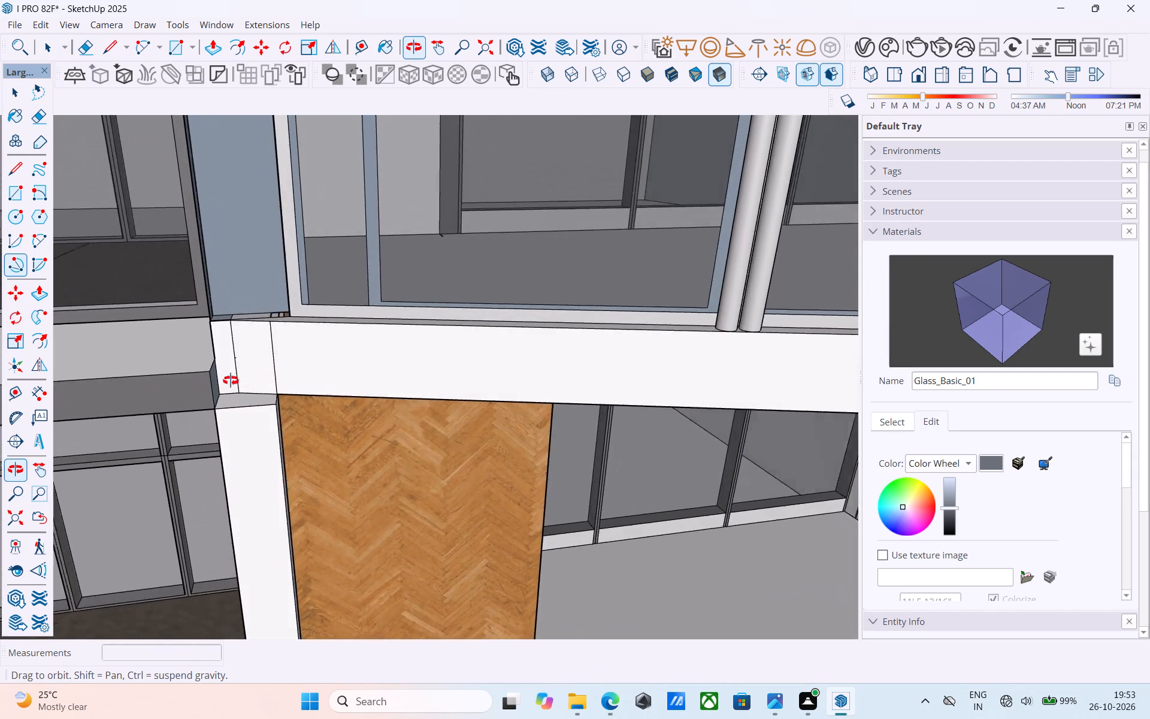
pyautogui.moveTo(231, 380); pyautogui.dragTo(321, 371, button='middle')
pyautogui.press('l')
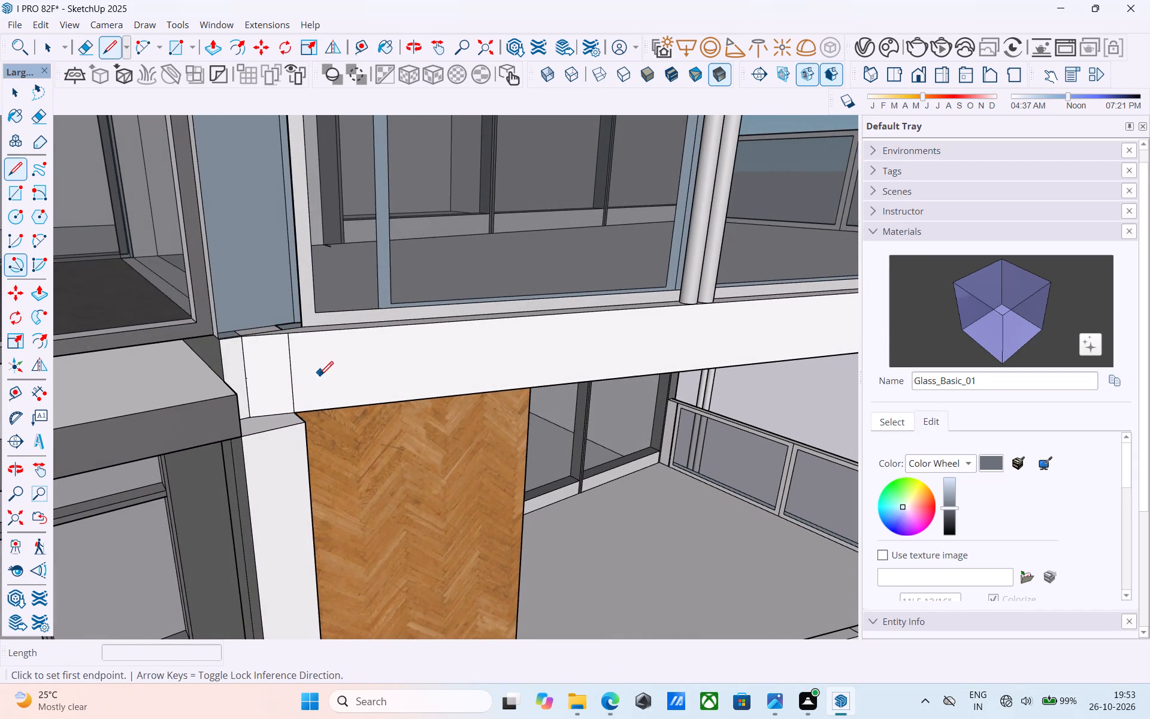
pyautogui.scroll(5, 314, 398)
pyautogui.click(295, 440)
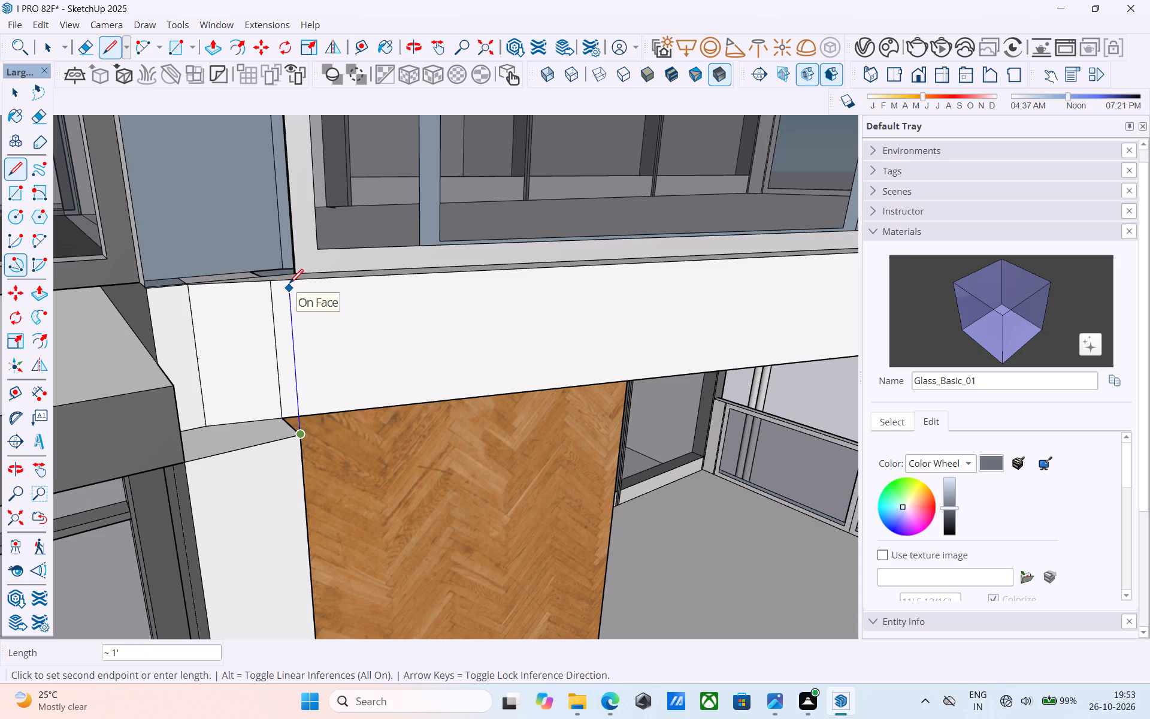
pyautogui.click(289, 285)
pyautogui.click(276, 281)
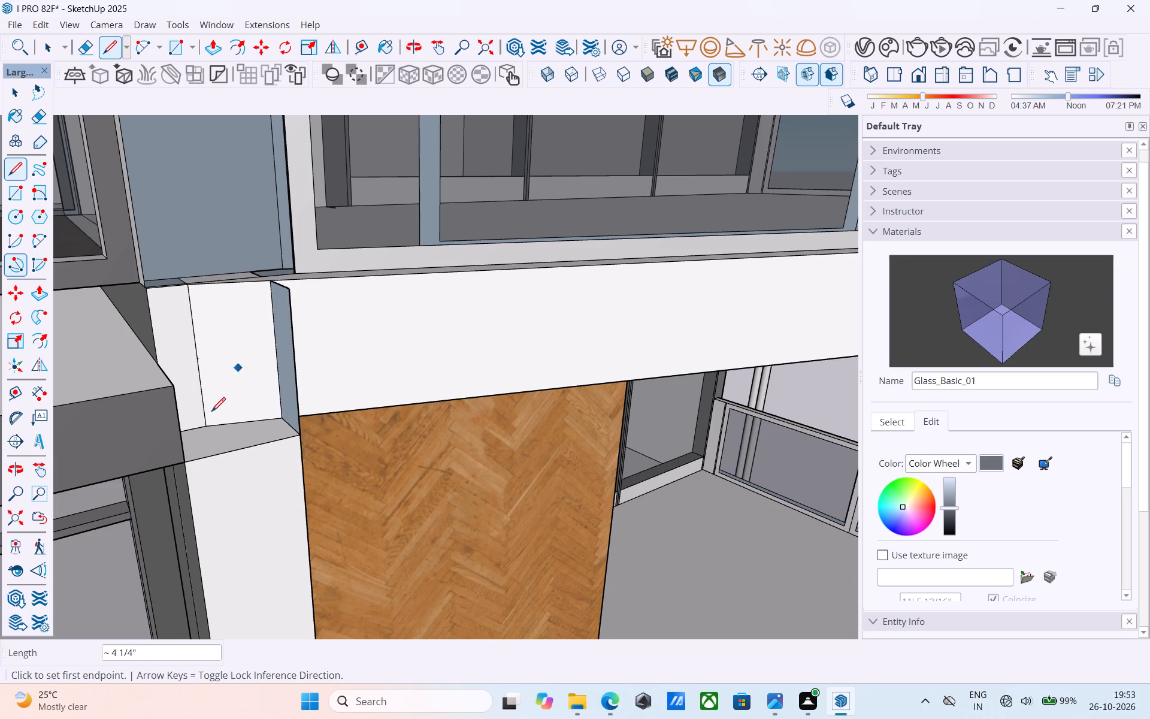
# Draw the remaining outline of the lower wall's upward extension, about 7 7/8" high and 6" deep, closing its front and top faces.
pyautogui.moveTo(176, 449); pyautogui.dragTo(0, 504, button='middle')
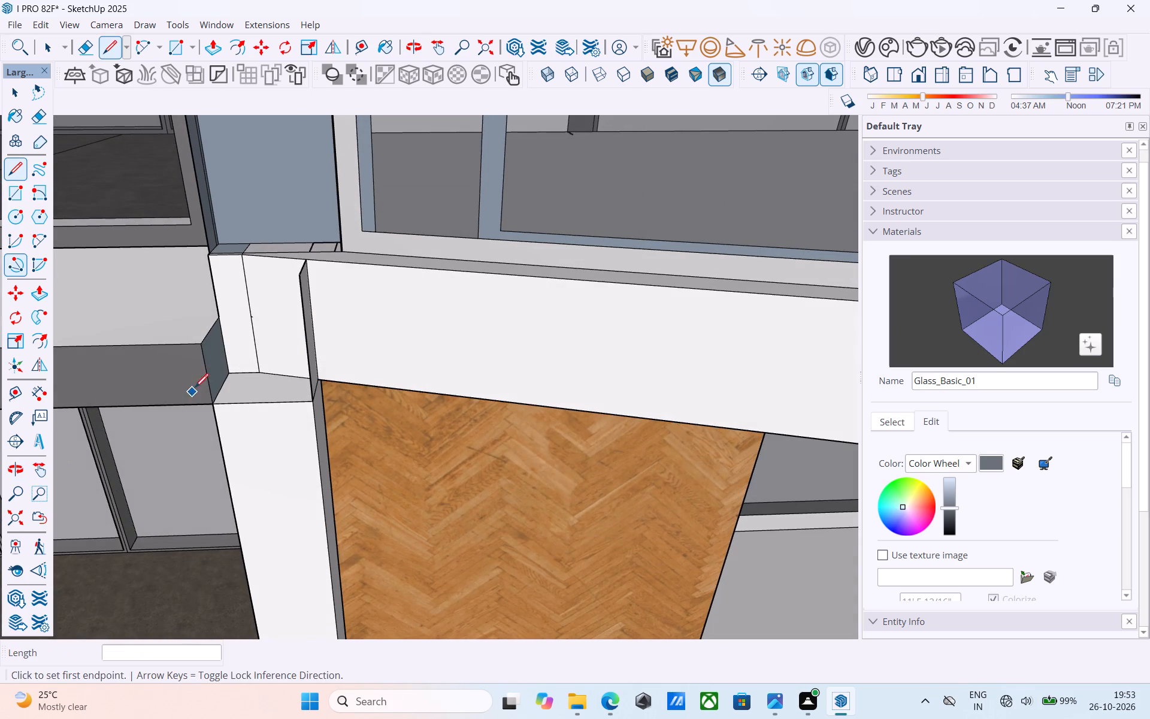
pyautogui.click(198, 347)
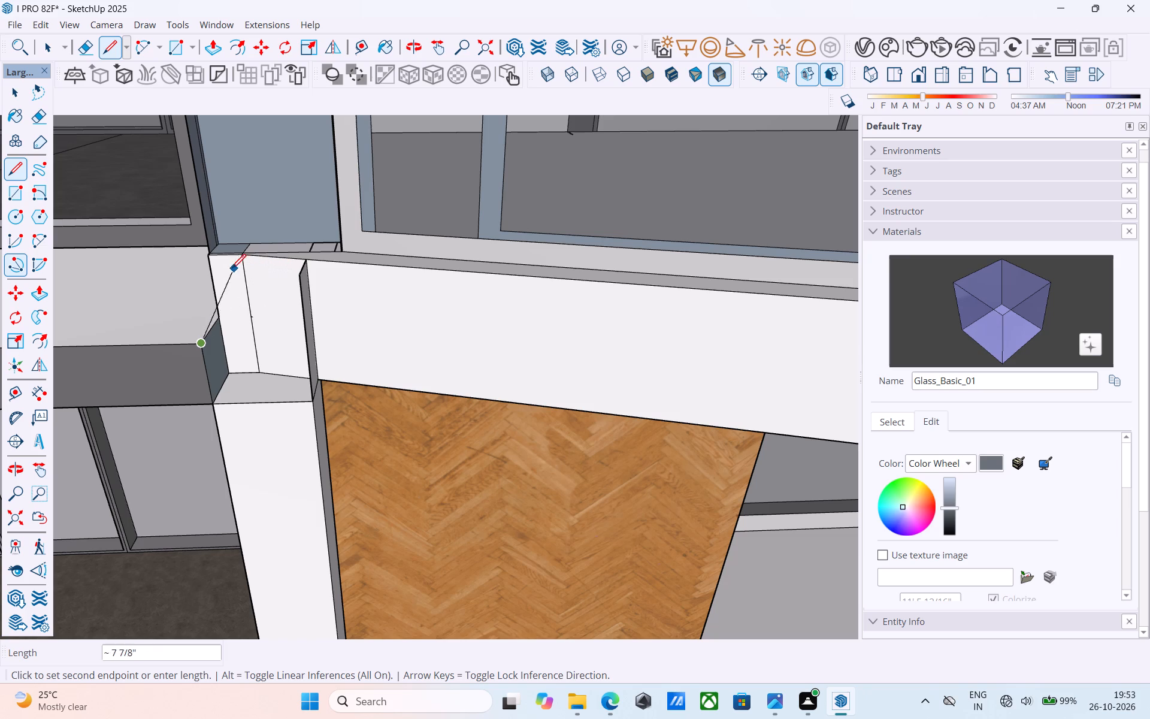
pyautogui.click(187, 271)
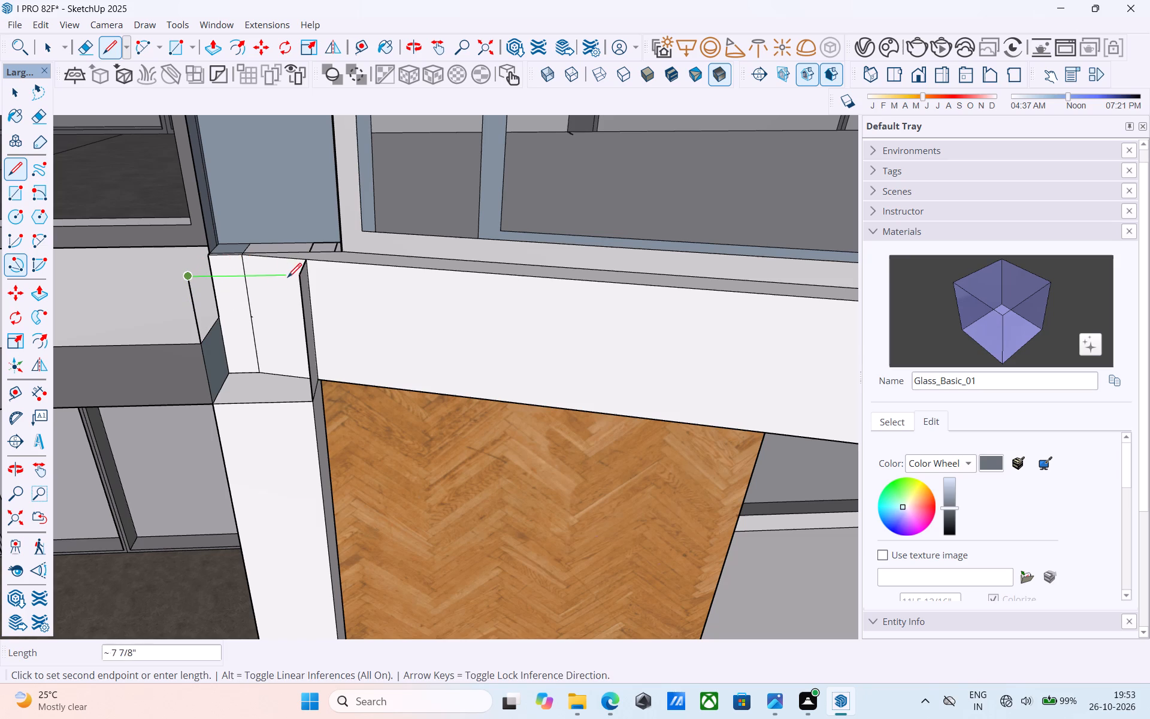
pyautogui.click(297, 278)
pyautogui.moveTo(278, 294); pyautogui.dragTo(489, 280, button='middle')
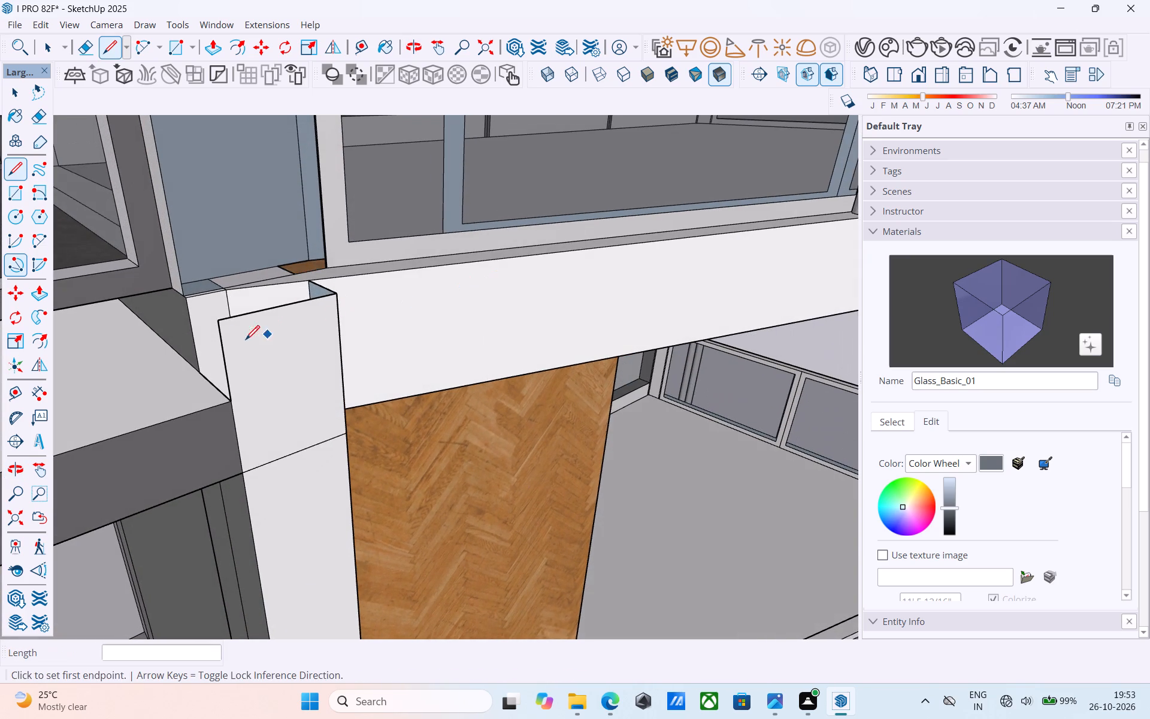
pyautogui.click(225, 319)
pyautogui.scroll(7, 213, 312)
pyautogui.click(168, 286)
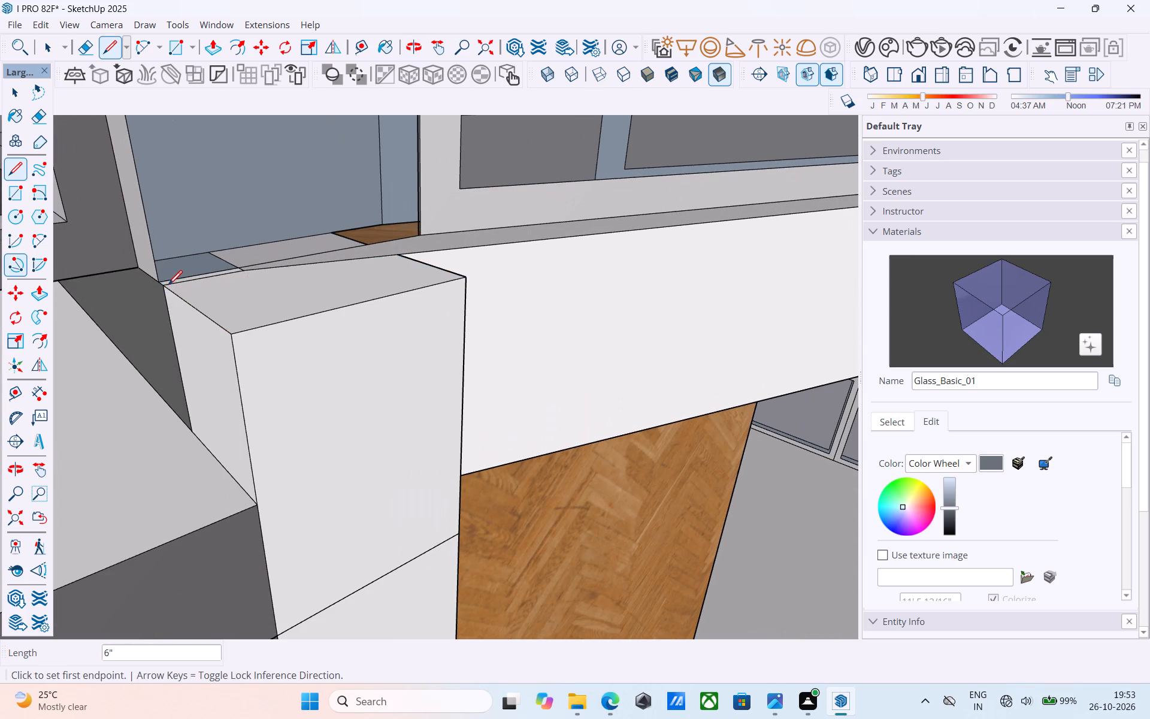
# Erase the seam edge on the extension's top face and the horizontal seam across the dividing wall's front face.
pyautogui.press('space')
pyautogui.scroll(-6, 169, 286)
pyautogui.moveTo(315, 259); pyautogui.dragTo(292, 316, button='middle')
pyautogui.press('e')
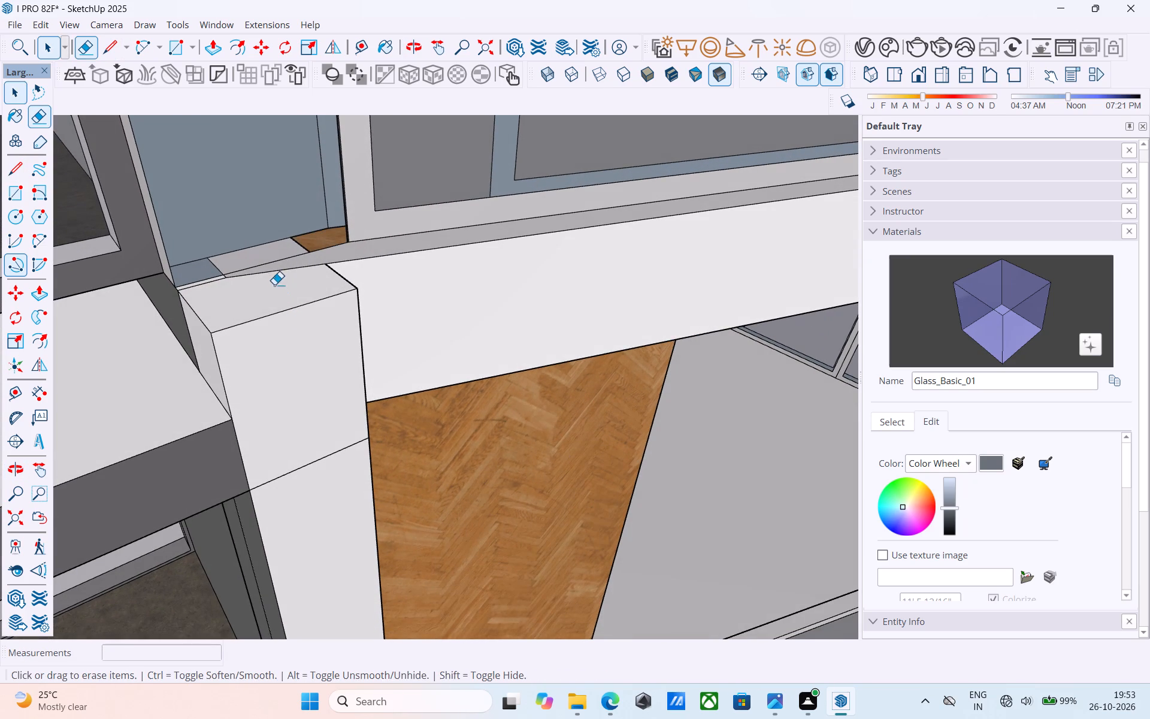
pyautogui.click(280, 274)
pyautogui.scroll(-5, 294, 367)
pyautogui.press('space')
pyautogui.moveTo(299, 430); pyautogui.dragTo(161, 293, button='middle')
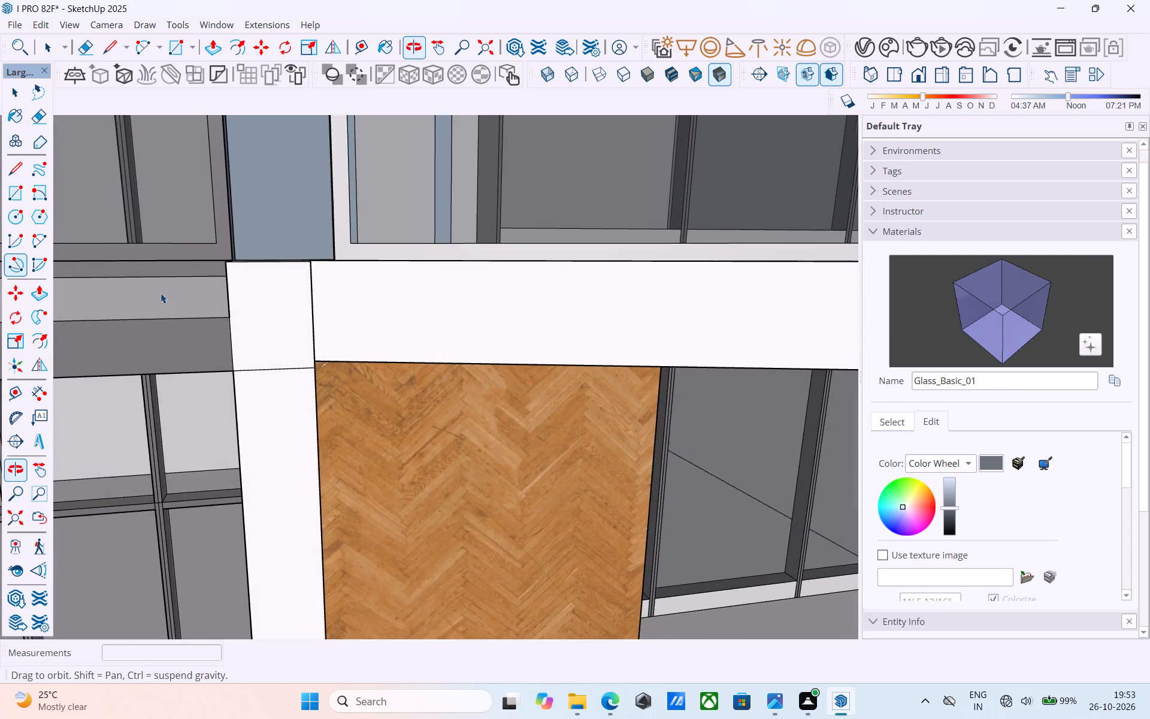
pyautogui.scroll(-8, 160, 293)
pyautogui.scroll(7, 192, 307)
pyautogui.press('e')
pyautogui.moveTo(216, 322); pyautogui.dragTo(243, 374)
pyautogui.scroll(-2, 241, 375)
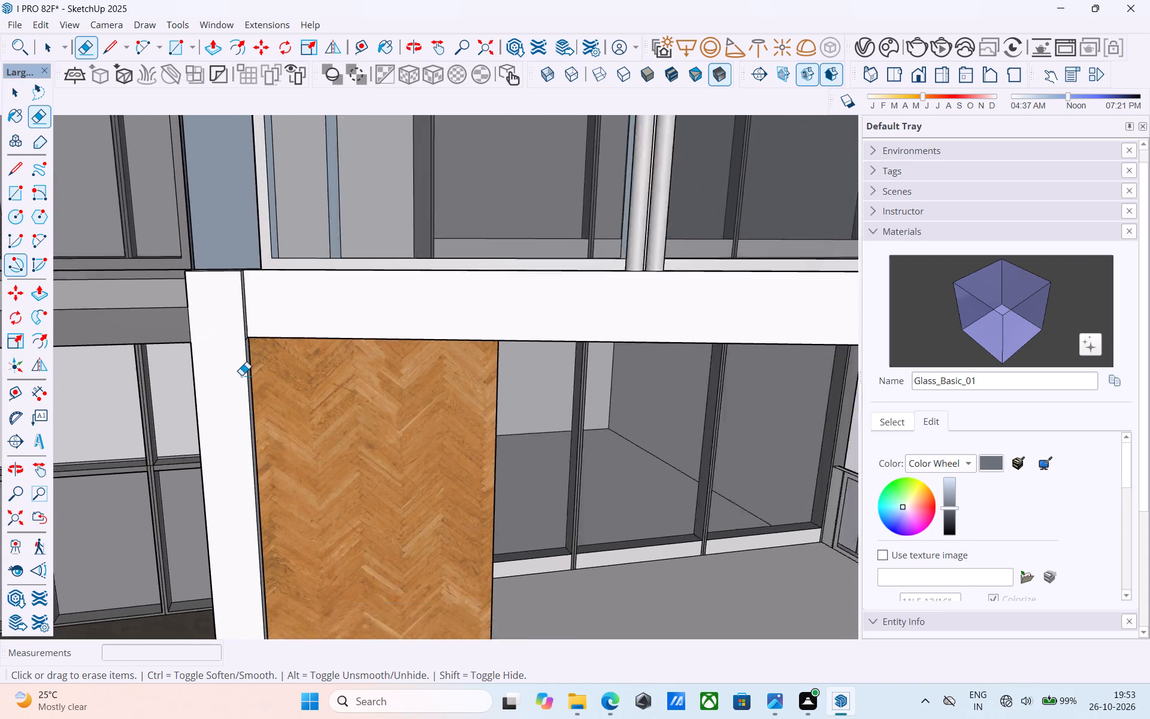
# Save the model with the dividing wall and slab junction cleaned up.
pyautogui.scroll(-8, 241, 375)
pyautogui.press('space')
pyautogui.moveTo(234, 381); pyautogui.dragTo(223, 359, button='middle')
pyautogui.scroll(-10, 217, 355)
pyautogui.moveTo(217, 355); pyautogui.dragTo(216, 349, button='middle')
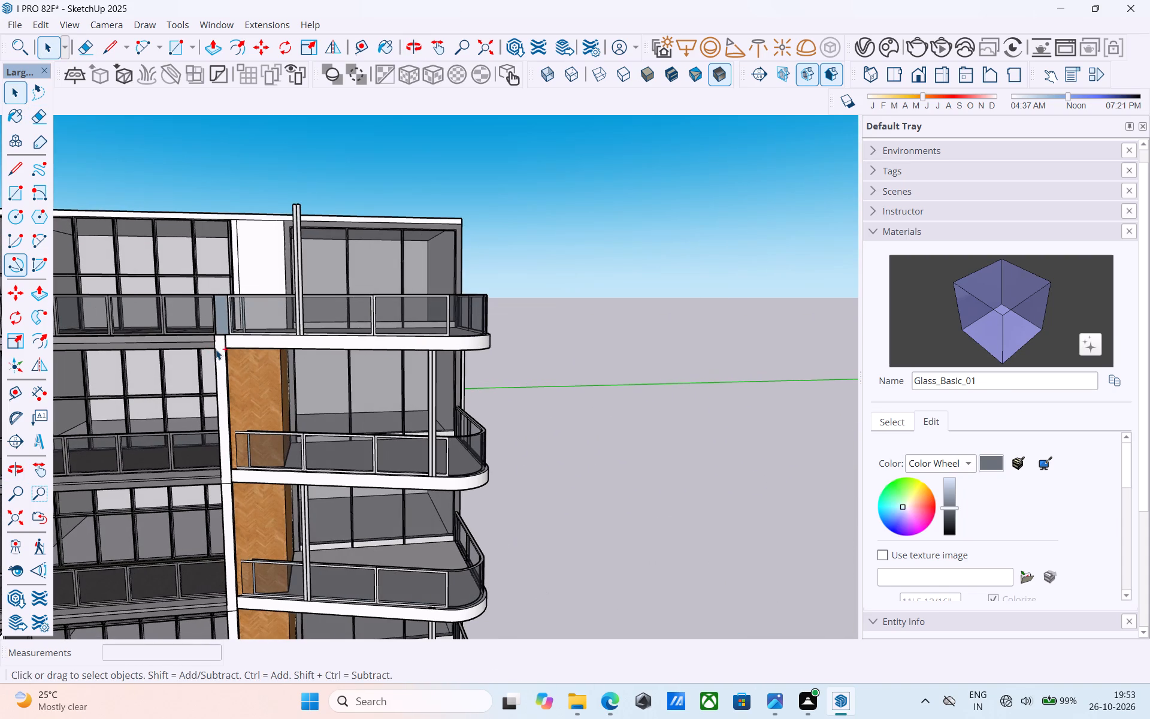
pyautogui.hotkey('ctrl', 's')
# Examine the top floor's front, the roof slab edge and the balconies up close and from a distance.
pyautogui.scroll(-6, 216, 349)
pyautogui.moveTo(220, 353); pyautogui.dragTo(187, 373, button='middle')
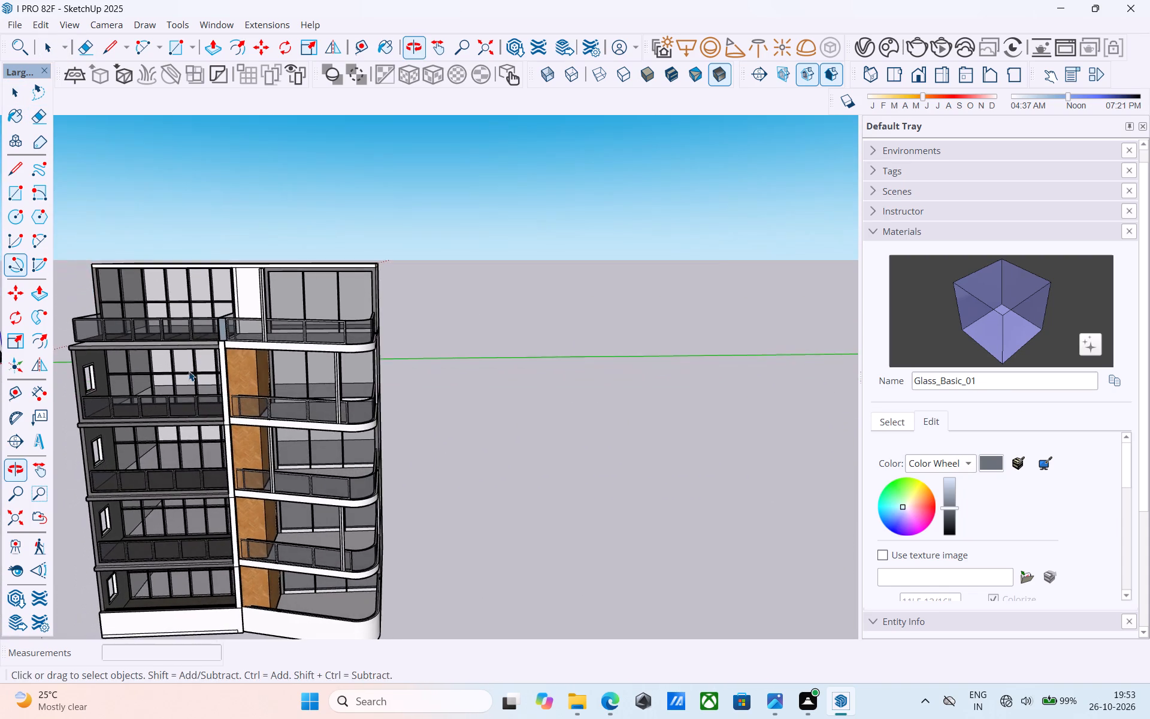
pyautogui.scroll(6, 253, 265)
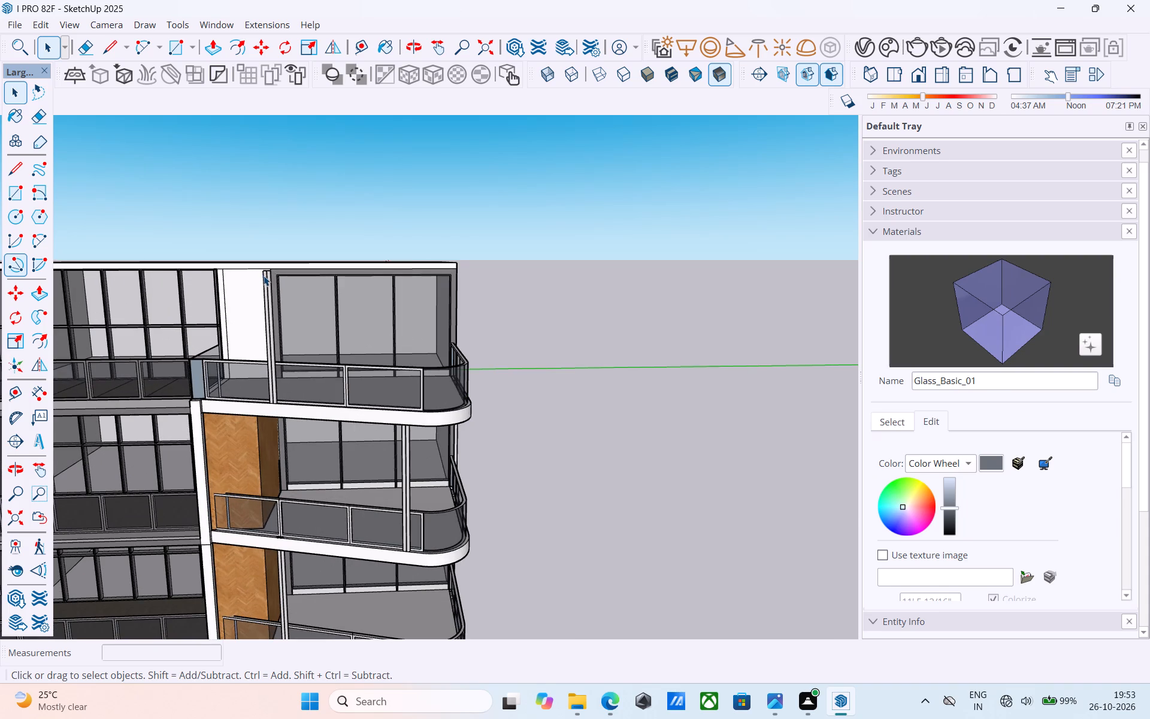
pyautogui.scroll(4, 264, 277)
pyautogui.scroll(8, 212, 307)
pyautogui.moveTo(210, 309); pyautogui.dragTo(196, 311, button='middle')
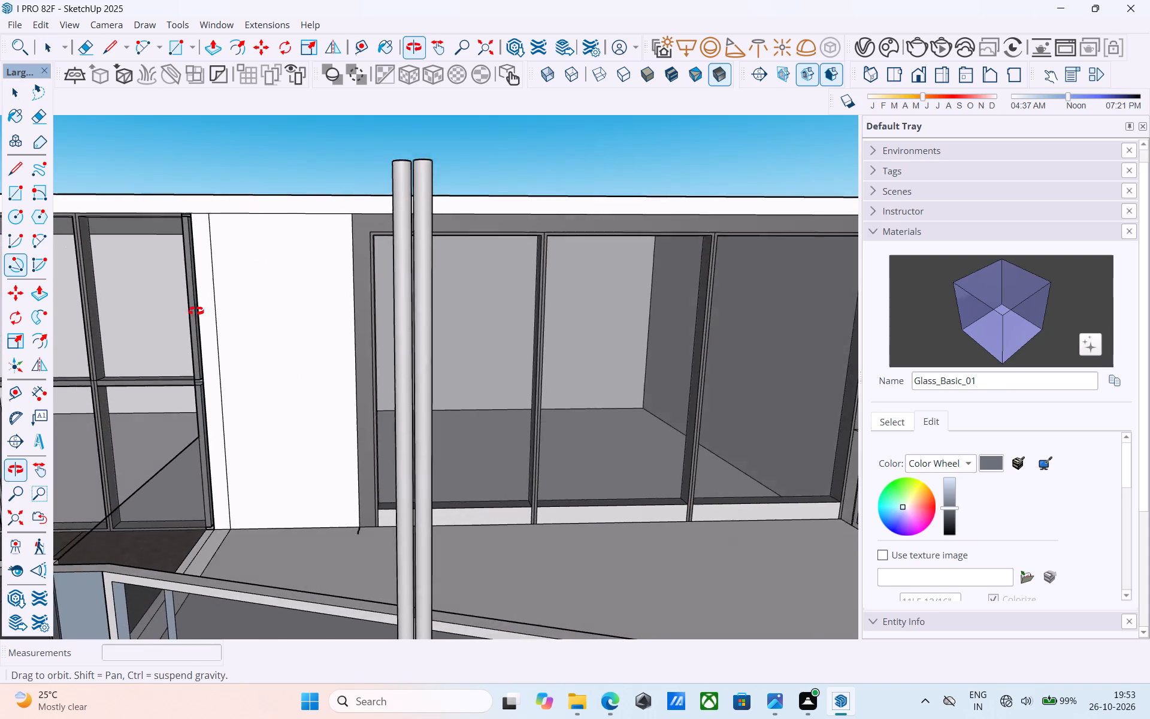
pyautogui.moveTo(196, 311); pyautogui.dragTo(192, 313, button='middle')
pyautogui.scroll(-5, 203, 304)
pyautogui.moveTo(229, 295); pyautogui.dragTo(190, 309, button='middle')
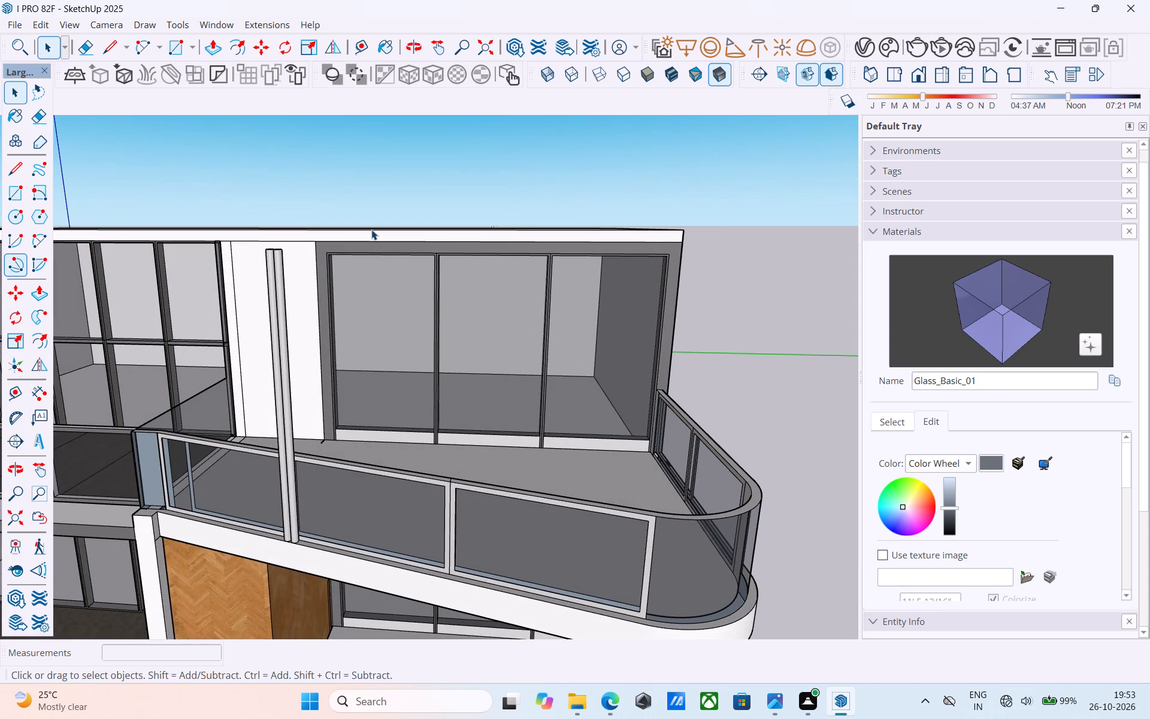
pyautogui.scroll(-10, 371, 229)
pyautogui.scroll(1, 371, 229)
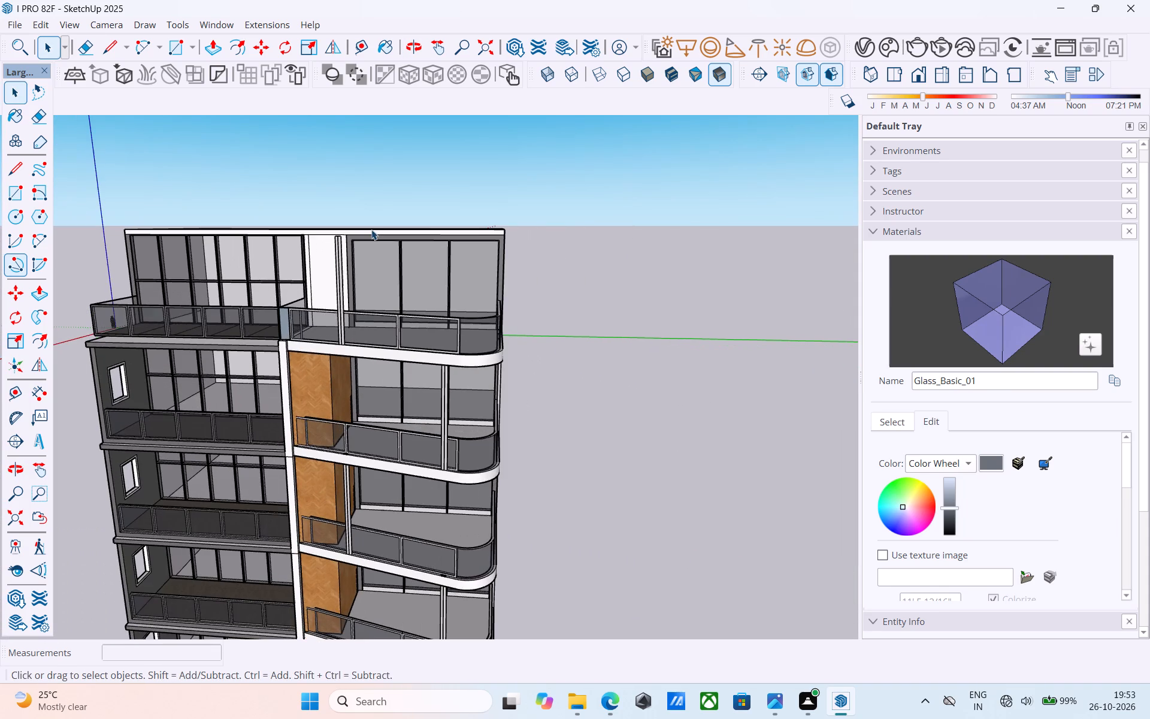
pyautogui.scroll(-6, 371, 229)
pyautogui.moveTo(371, 229); pyautogui.dragTo(371, 230, button='middle')
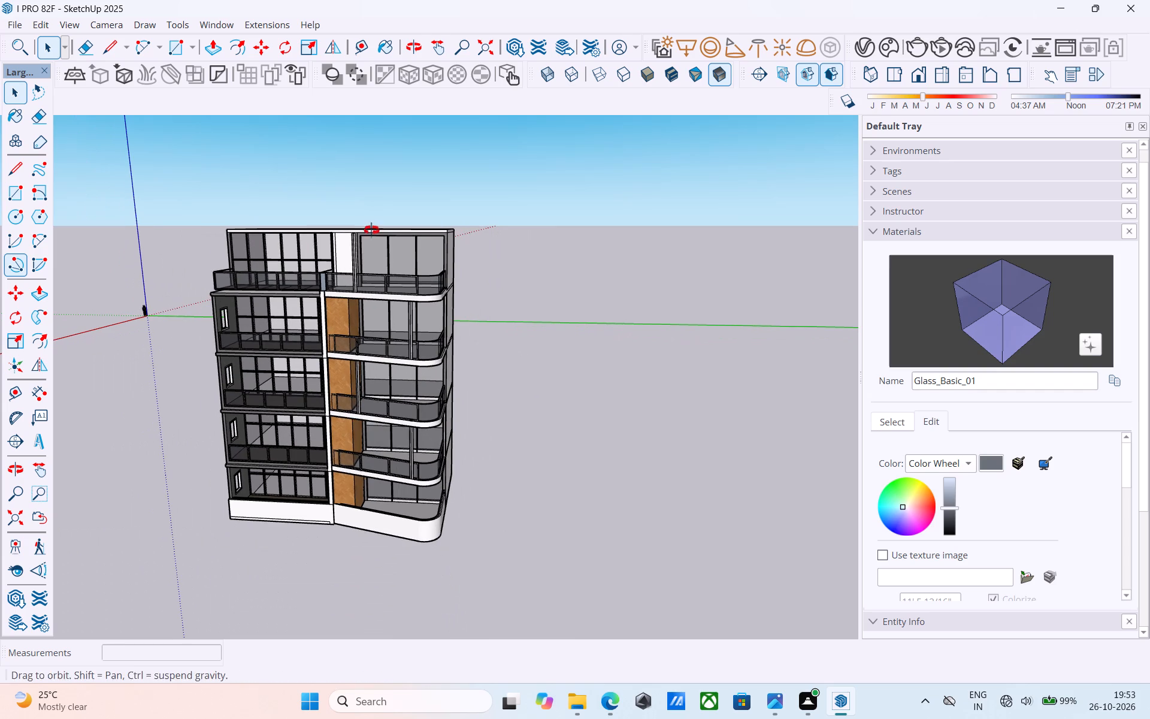
pyautogui.moveTo(371, 230); pyautogui.dragTo(364, 231, button='middle')
# Push/Pull the roof slab's front face outward about 12' 2" to align with the endpoint on the top balcony slab's curved corner.
pyautogui.scroll(13, 364, 231)
pyautogui.click(374, 228)
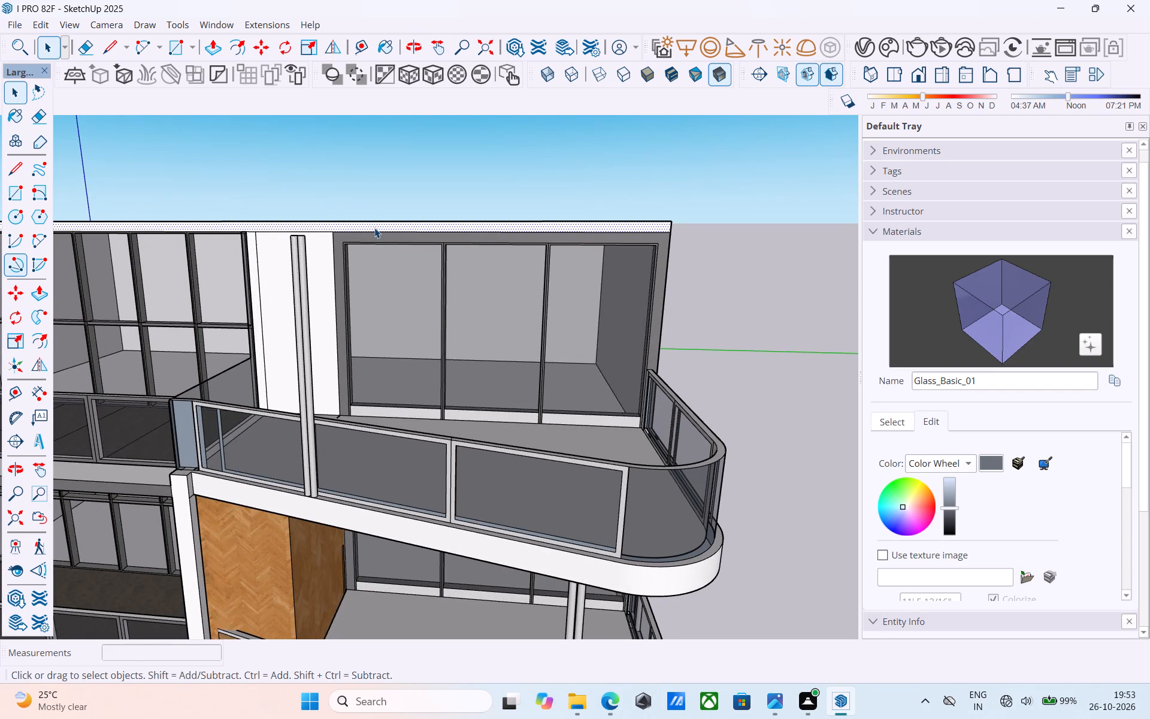
pyautogui.press('p')
pyautogui.click(374, 228)
pyautogui.scroll(-4, 365, 237)
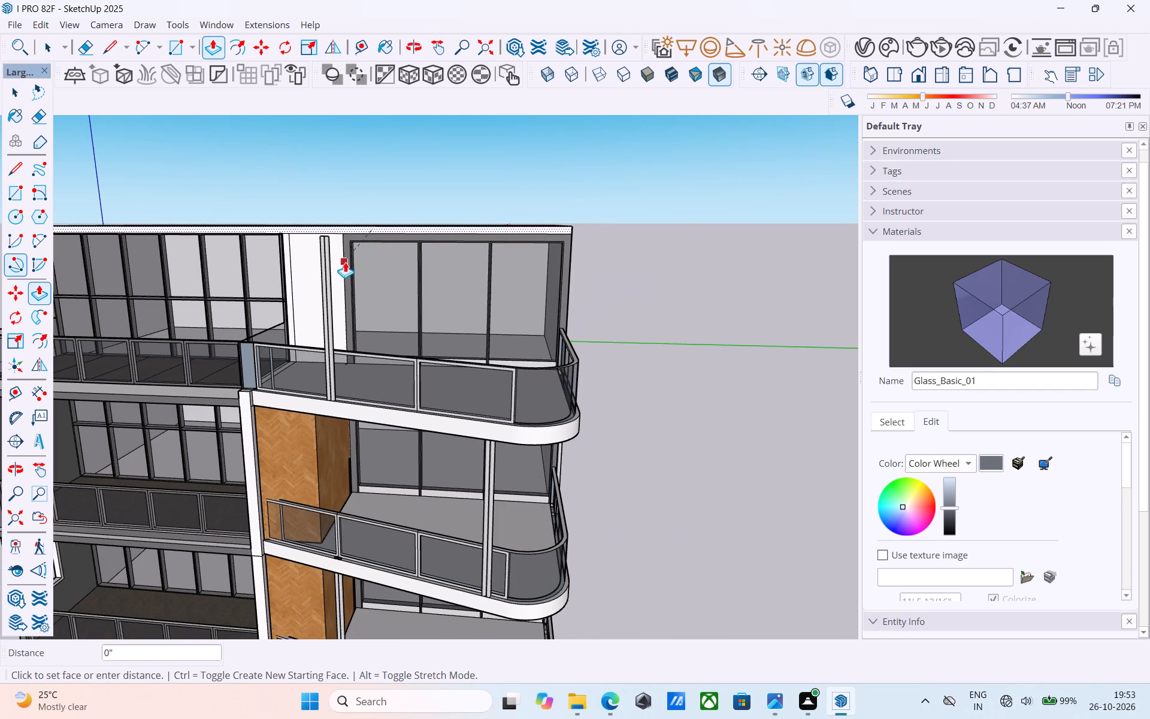
pyautogui.moveTo(345, 264); pyautogui.dragTo(92, 413, button='middle')
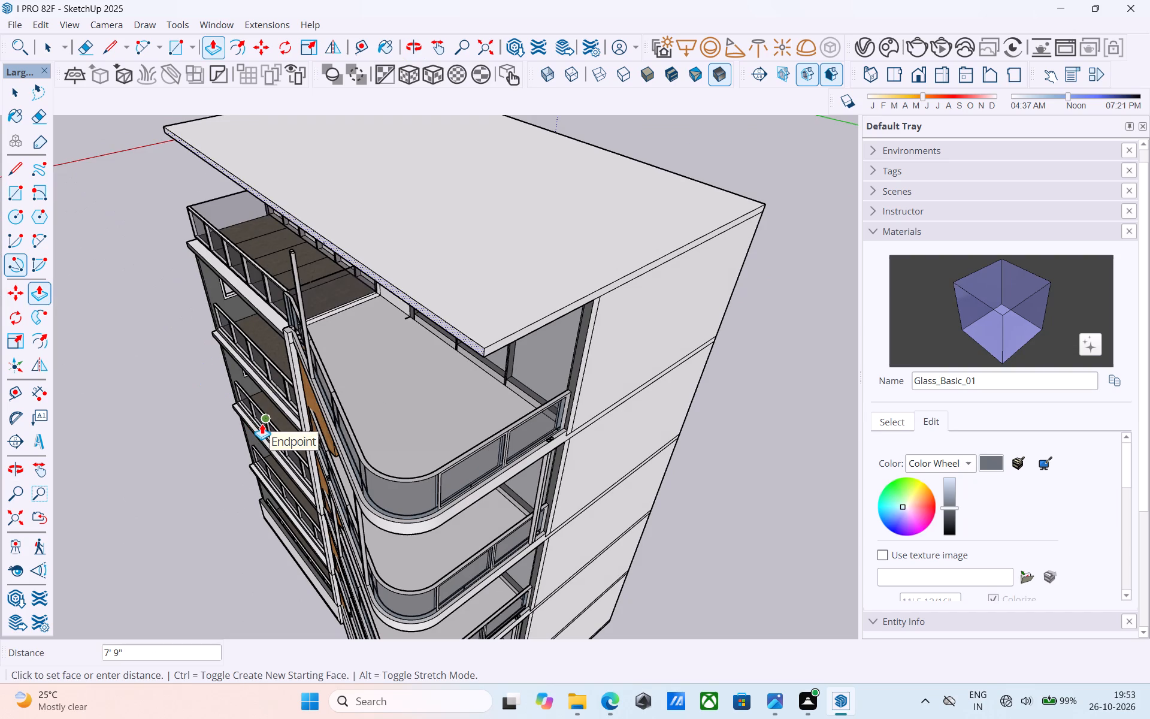
pyautogui.click(394, 516)
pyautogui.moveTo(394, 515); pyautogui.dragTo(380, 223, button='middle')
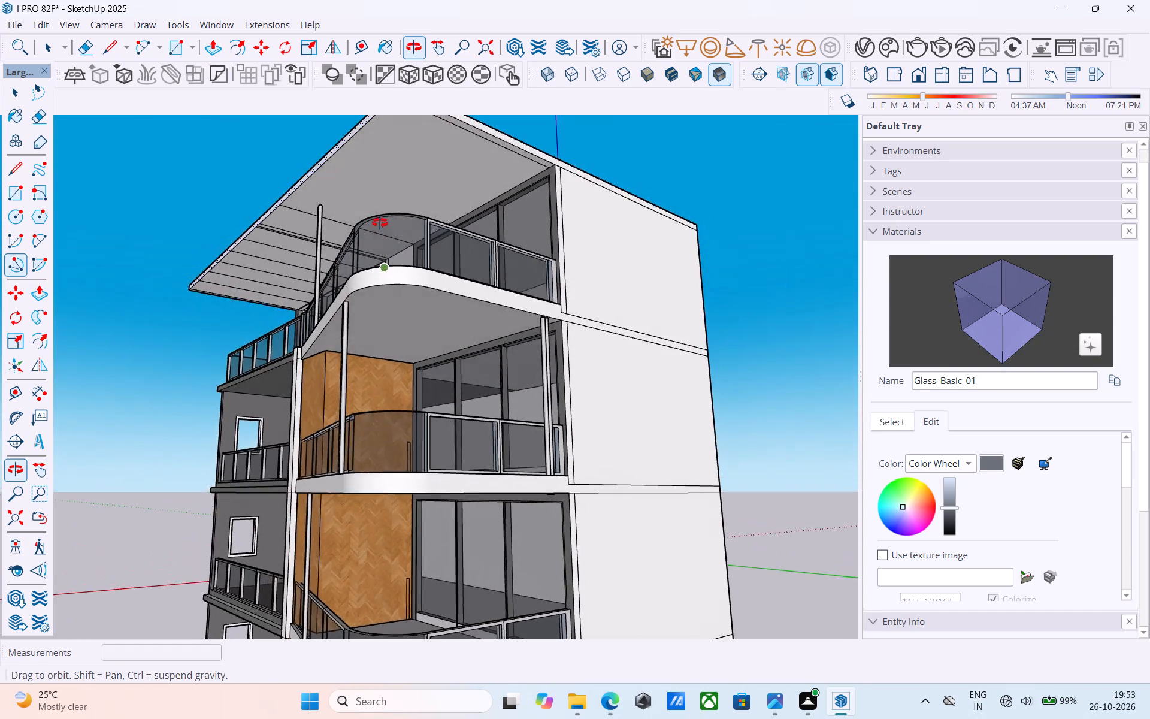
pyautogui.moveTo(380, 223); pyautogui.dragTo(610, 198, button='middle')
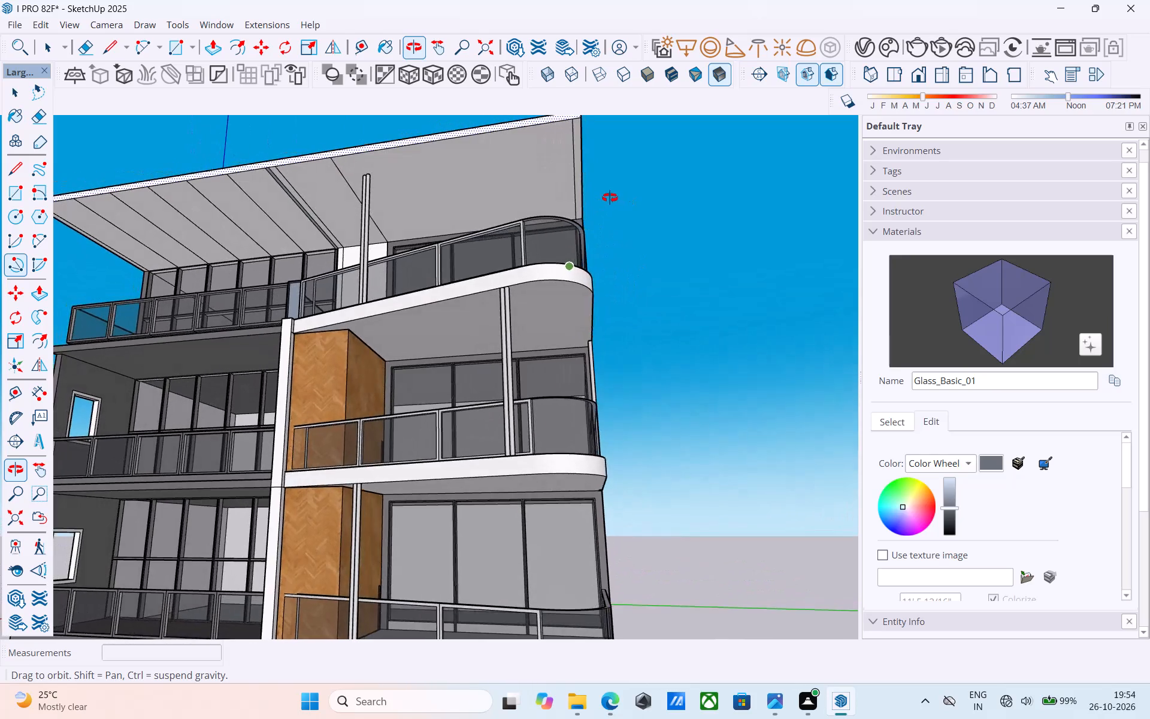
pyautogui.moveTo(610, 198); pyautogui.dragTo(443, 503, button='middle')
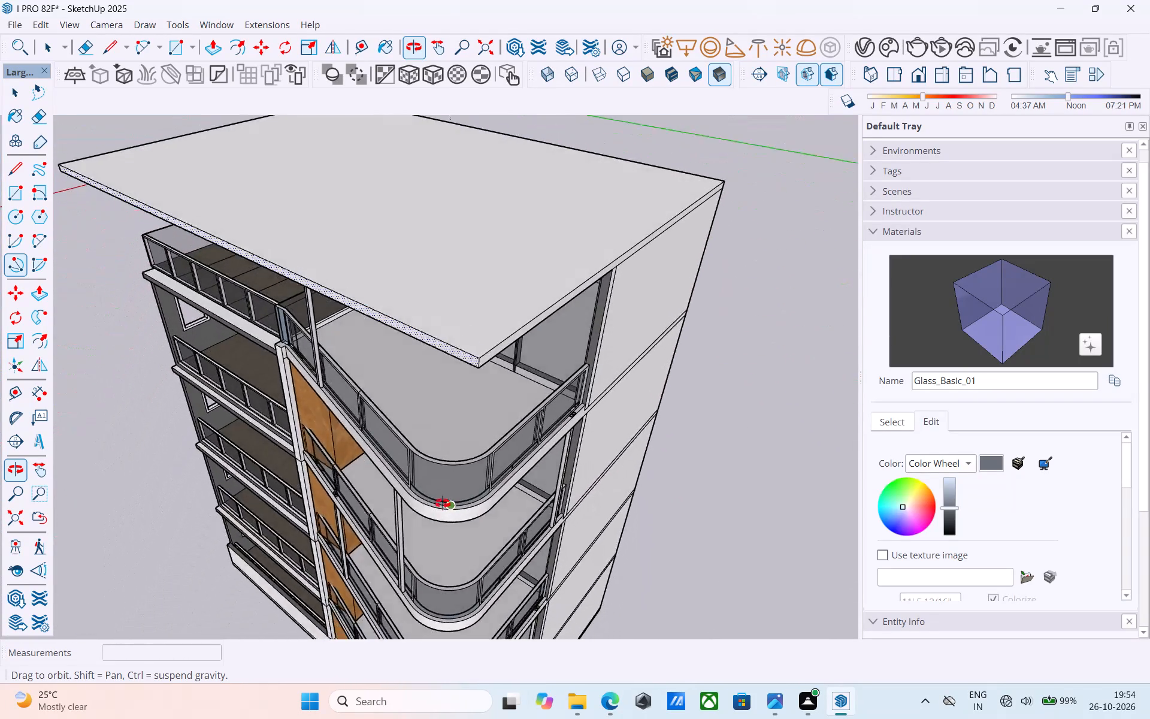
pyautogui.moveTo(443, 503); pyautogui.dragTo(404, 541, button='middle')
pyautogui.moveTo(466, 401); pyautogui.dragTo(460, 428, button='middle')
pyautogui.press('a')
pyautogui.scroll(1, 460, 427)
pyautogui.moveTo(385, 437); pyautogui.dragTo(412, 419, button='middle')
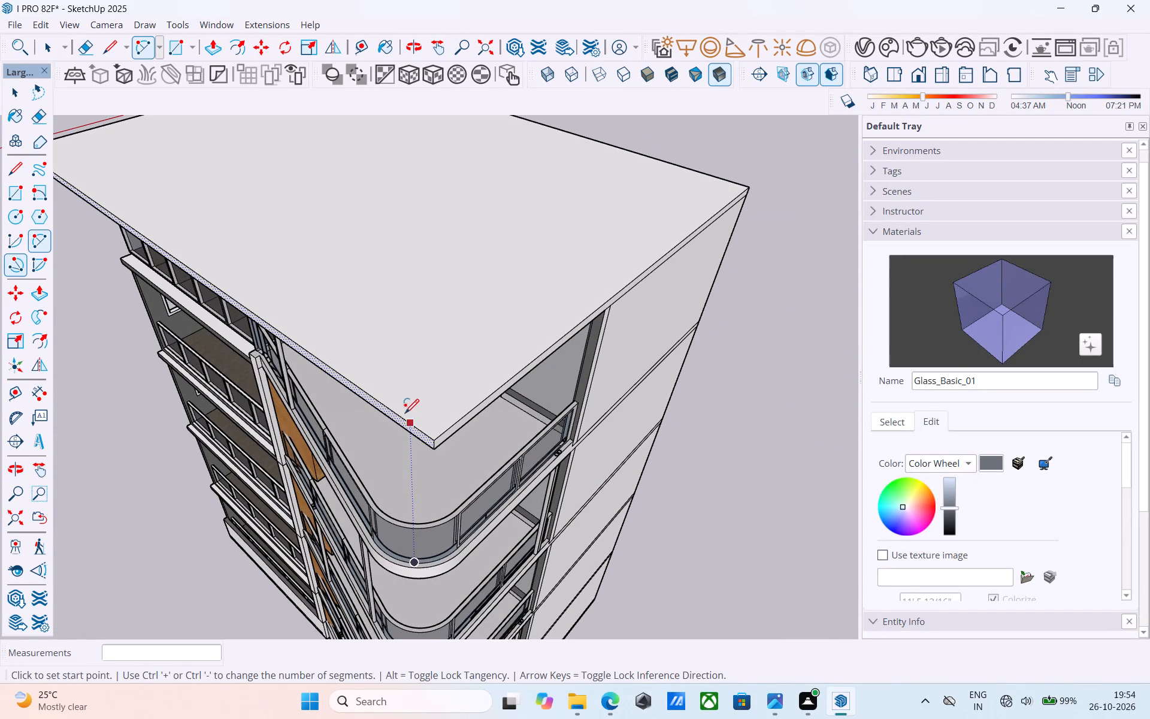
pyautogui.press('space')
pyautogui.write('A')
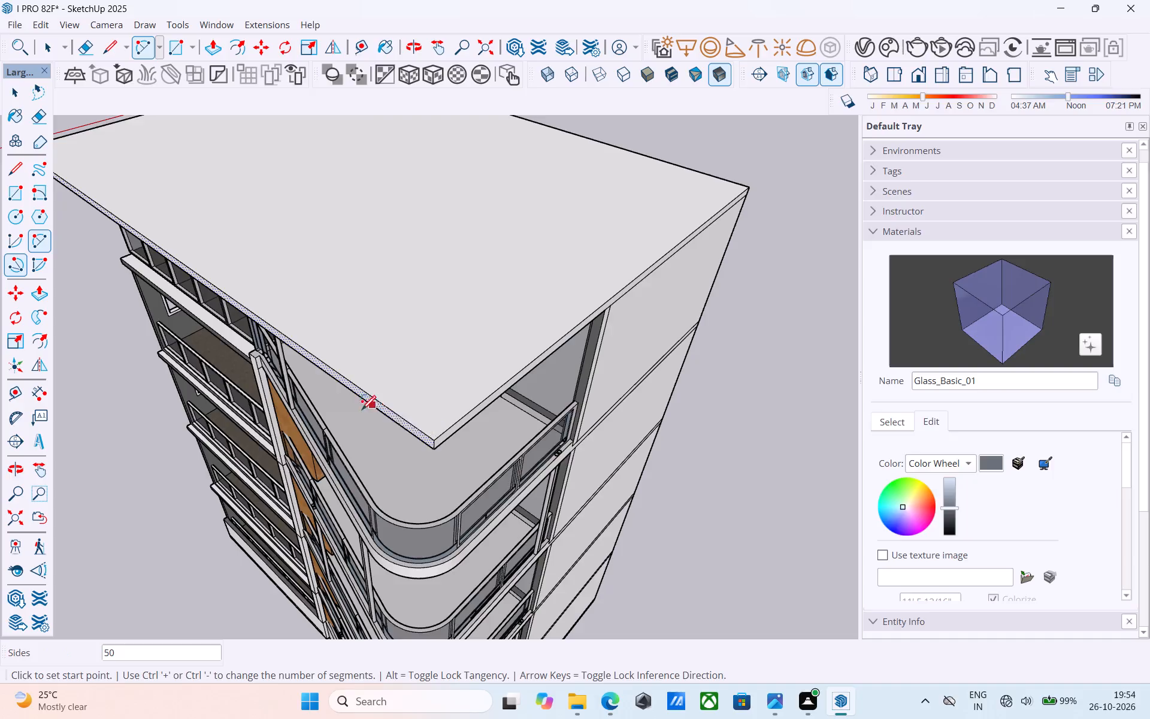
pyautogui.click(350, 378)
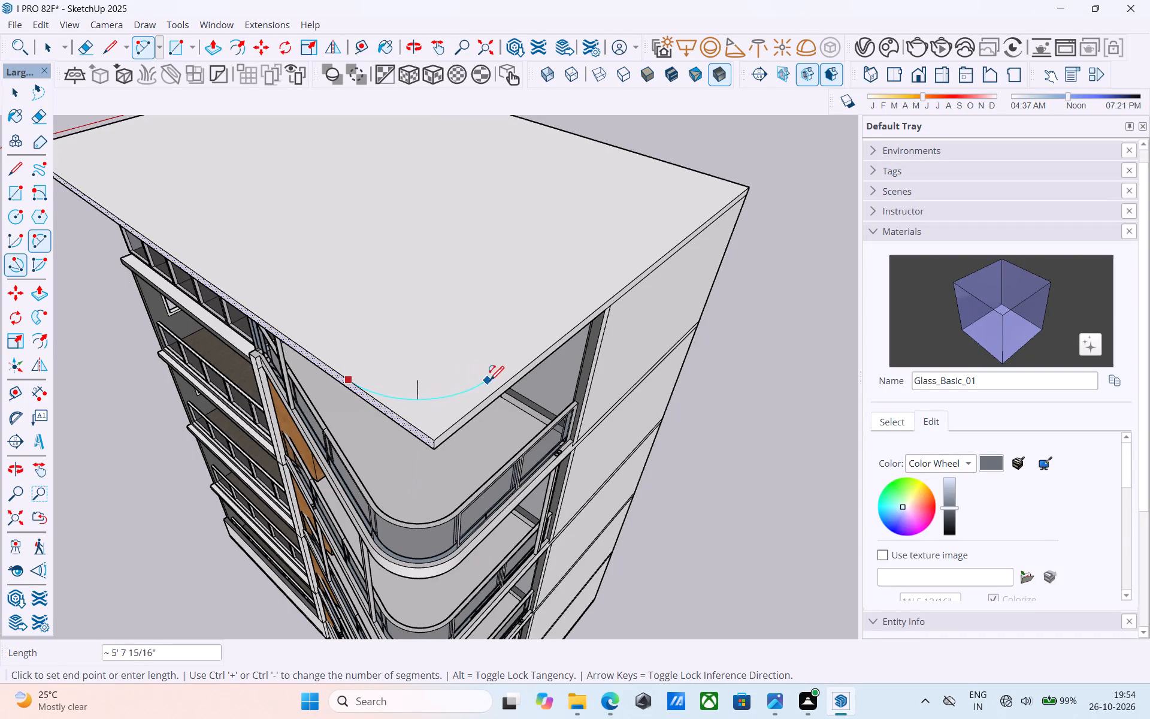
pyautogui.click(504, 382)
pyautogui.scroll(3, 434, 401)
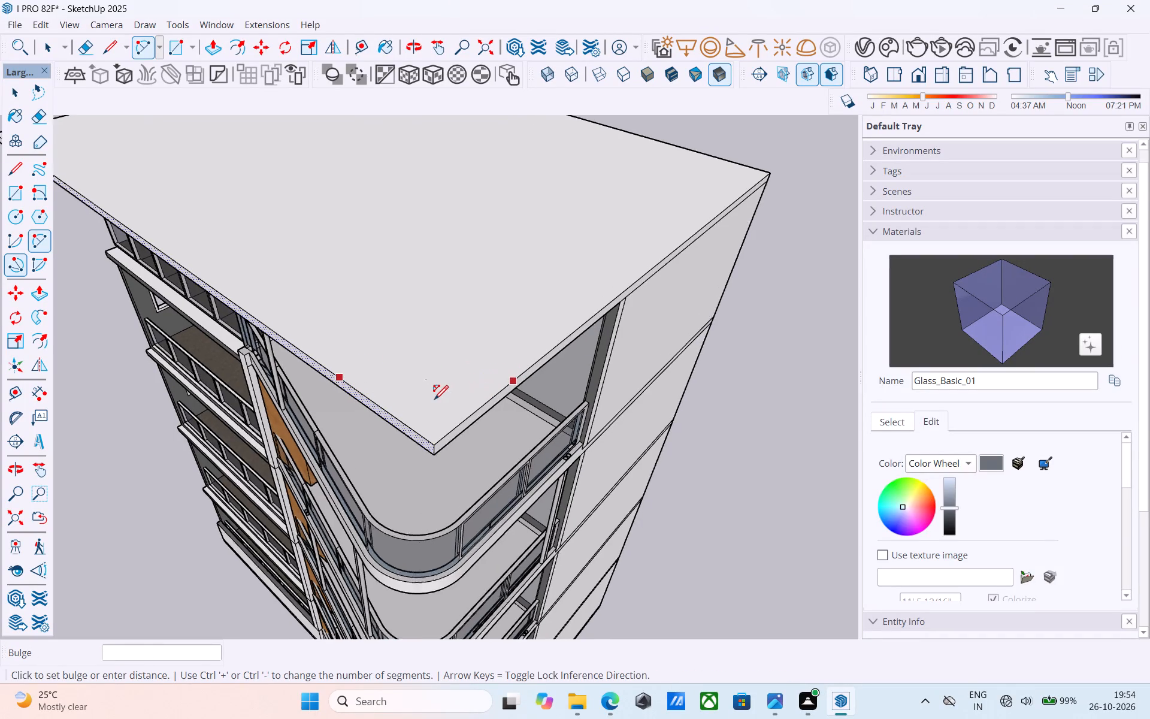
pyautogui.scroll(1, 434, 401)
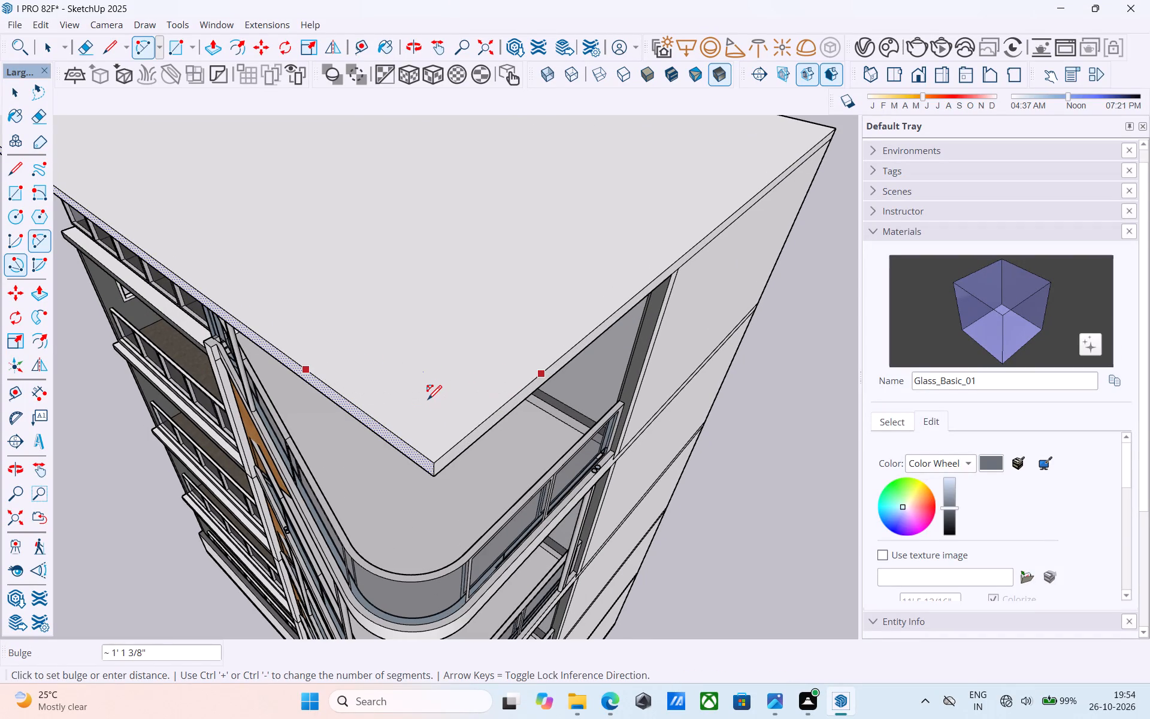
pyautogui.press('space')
# Mark a point 4' from the roof slab's front corner along the front edge and another along the side edge, using short lines.
pyautogui.press('l')
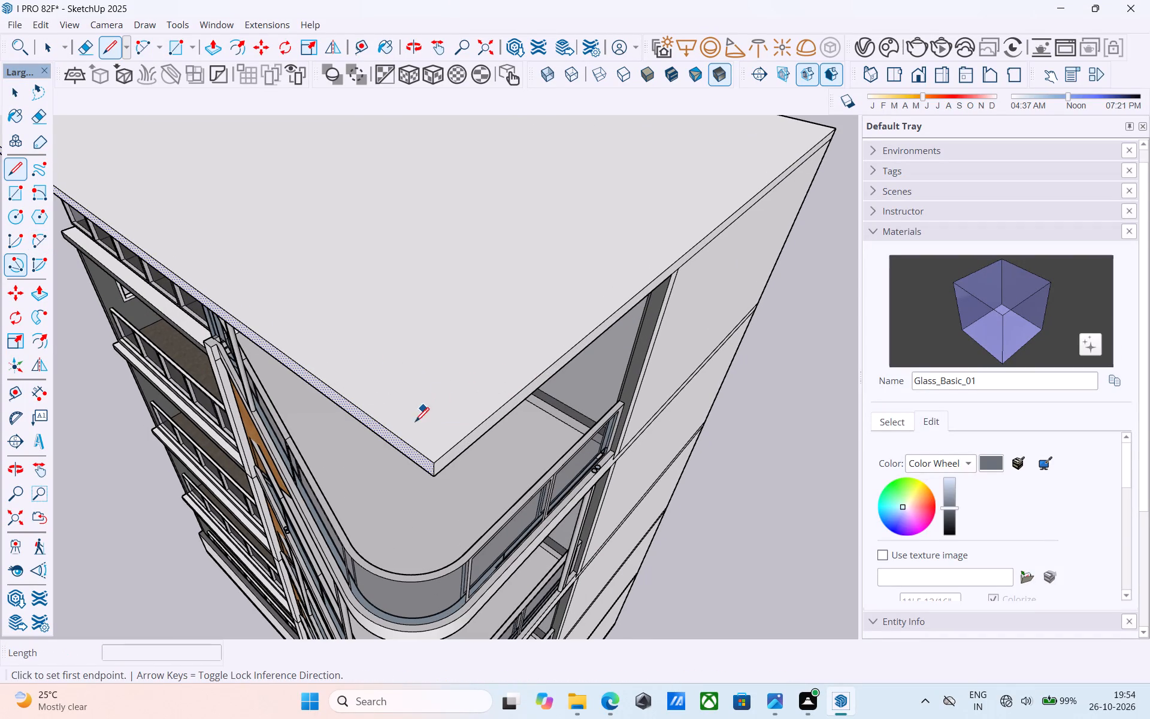
pyautogui.click(434, 458)
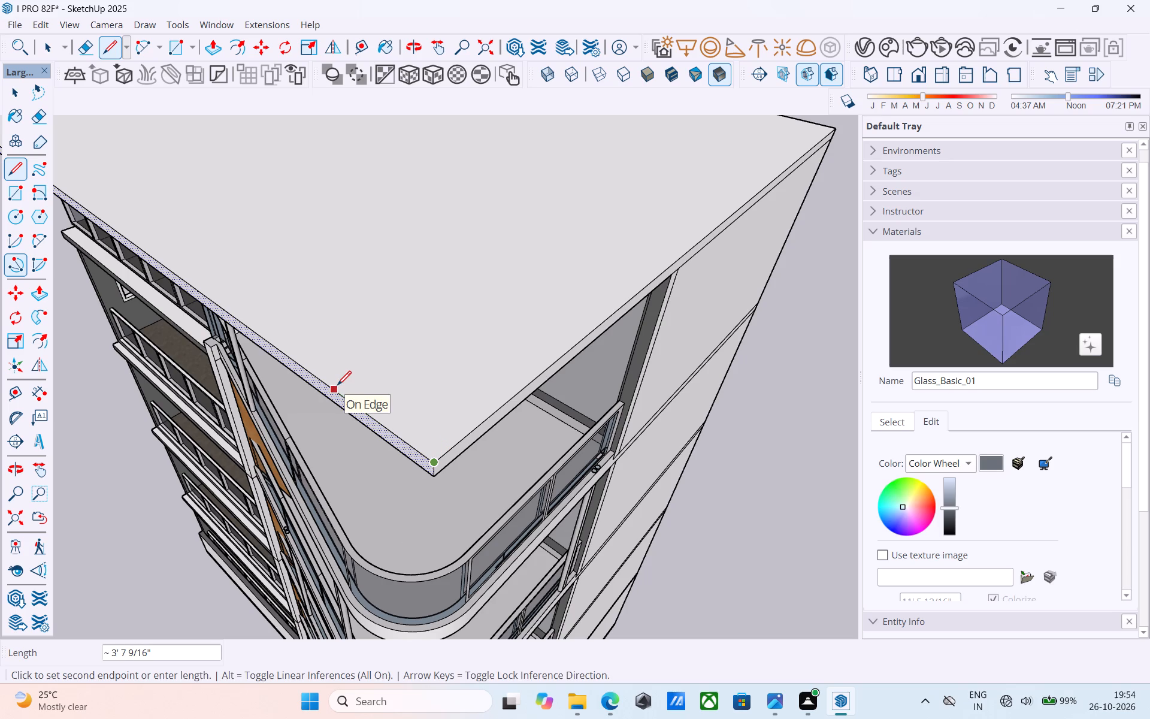
pyautogui.write("4'")
pyautogui.press('Return')
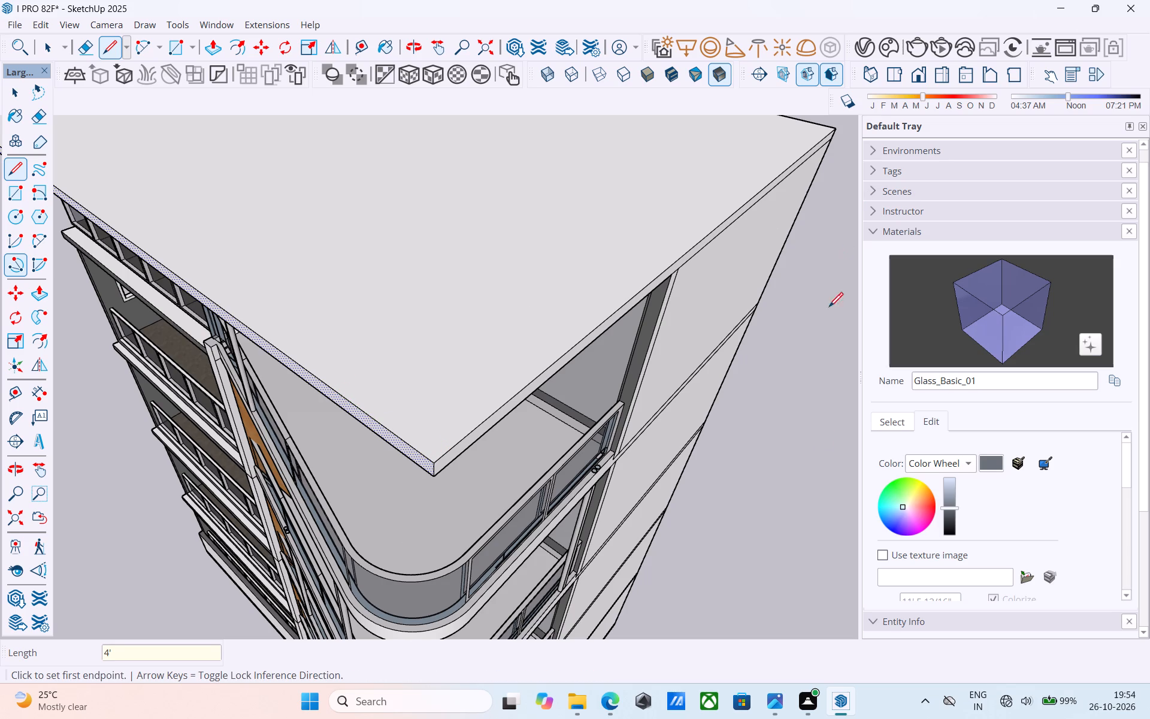
pyautogui.click(325, 384)
pyautogui.click(337, 371)
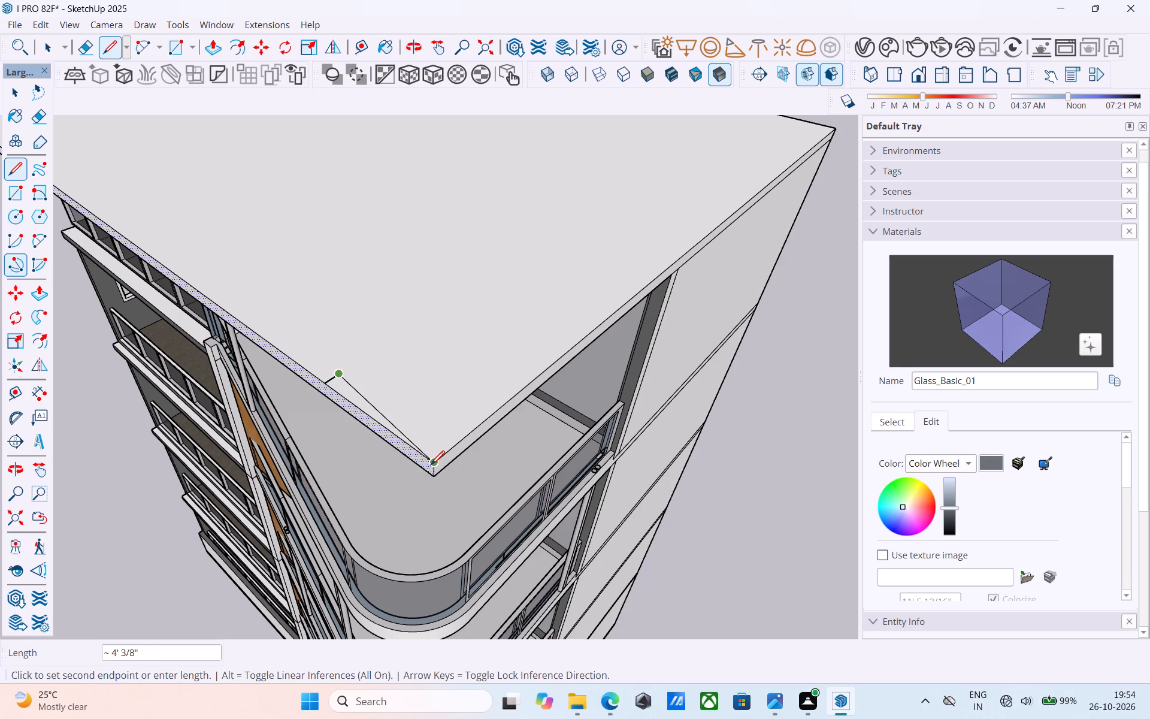
pyautogui.press('l')
pyautogui.click(433, 466)
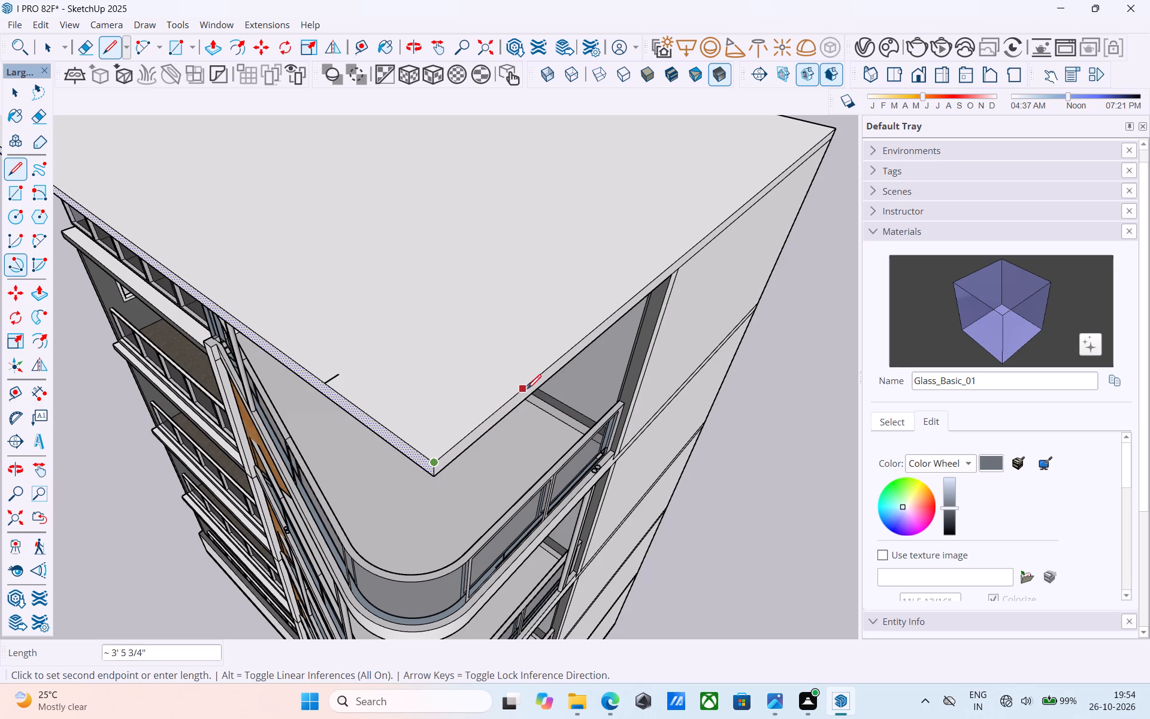
pyautogui.click(531, 382)
pyautogui.click(534, 380)
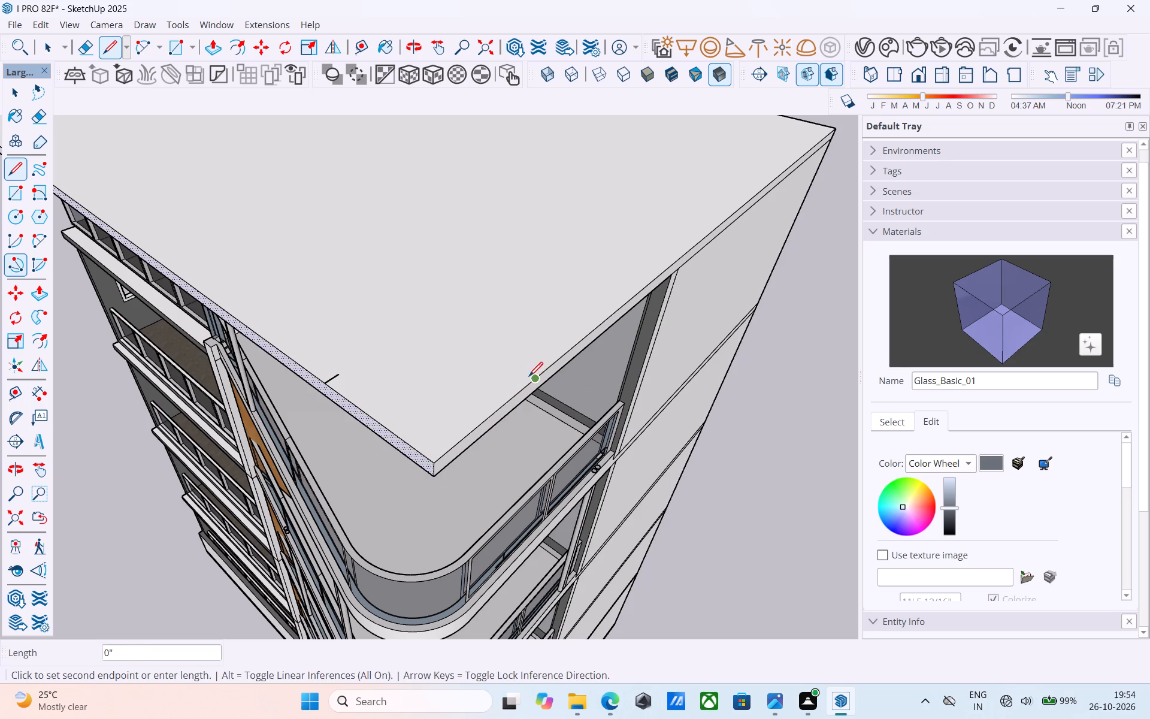
pyautogui.click(522, 367)
# Draw an arc of about 3' 10 5/8" radius between the two marked edge points to round the roof slab's front corner.
pyautogui.press('a')
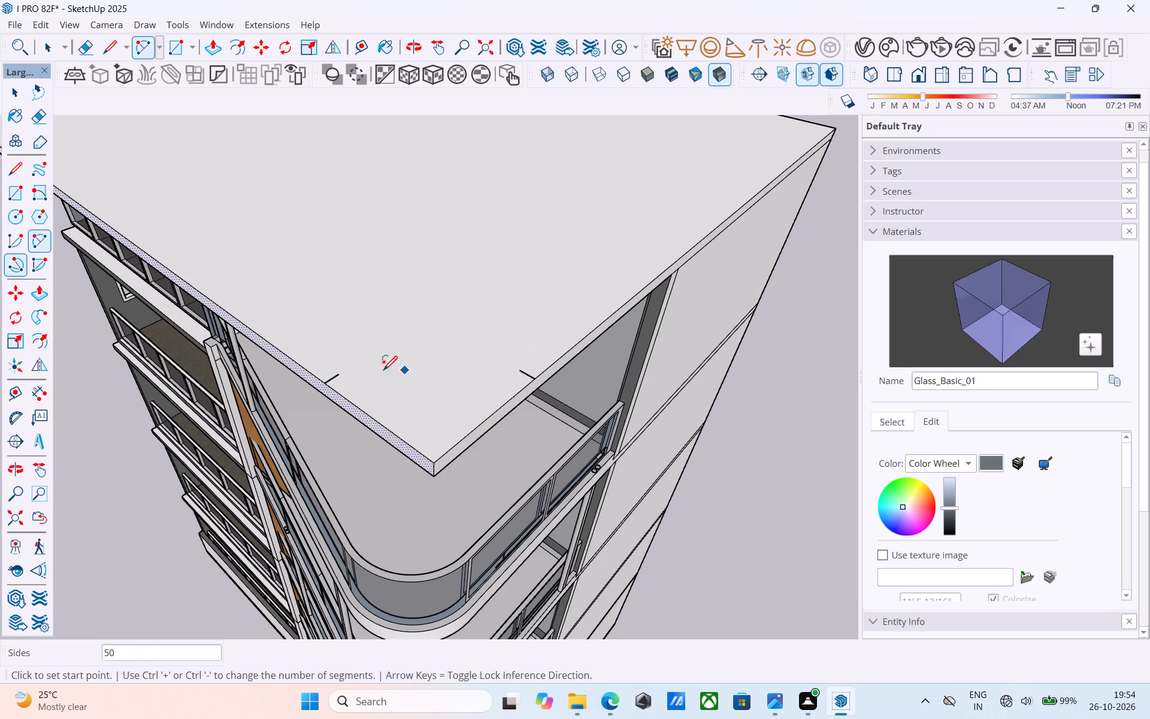
pyautogui.click(329, 383)
pyautogui.click(529, 382)
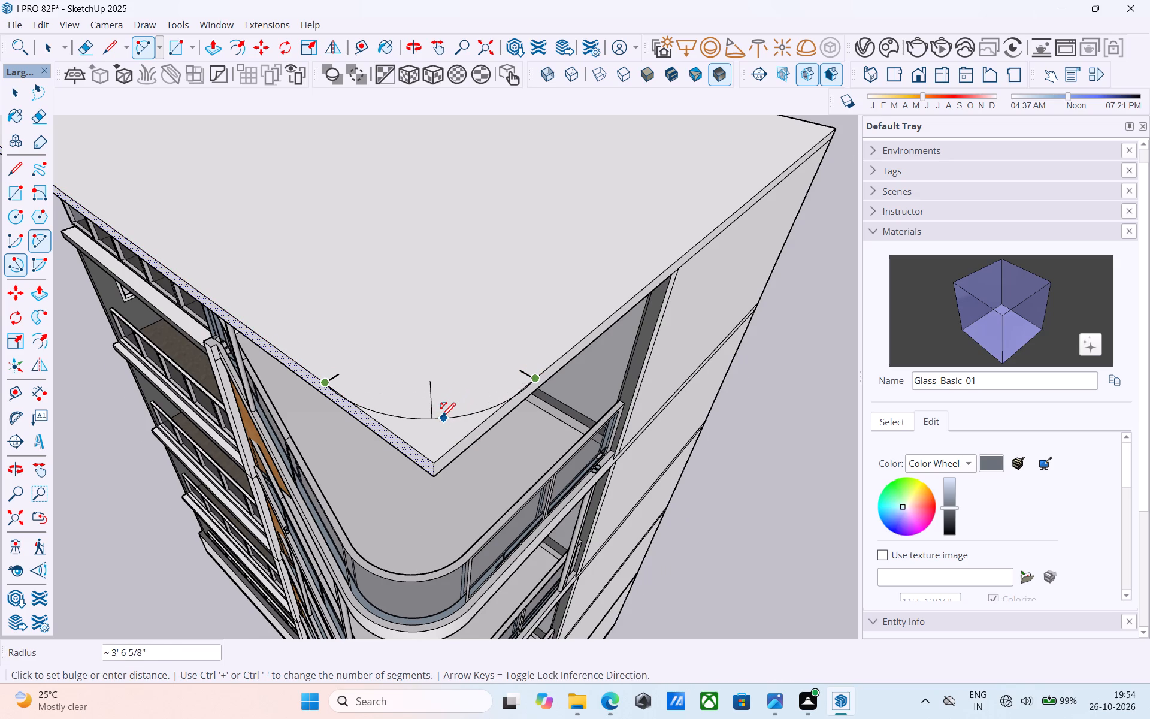
pyautogui.scroll(5, 441, 418)
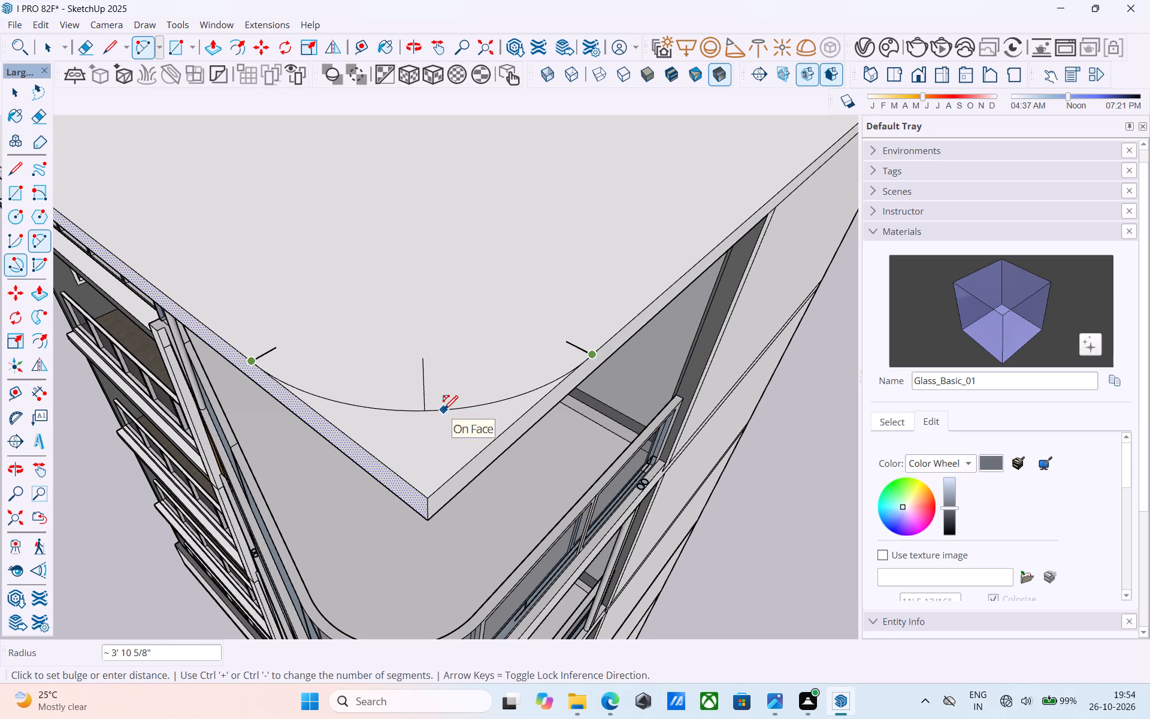
pyautogui.click(444, 410)
# Examine the roof slab's opposite front corner and its overhang above the straight balcony.
pyautogui.scroll(-12, 551, 420)
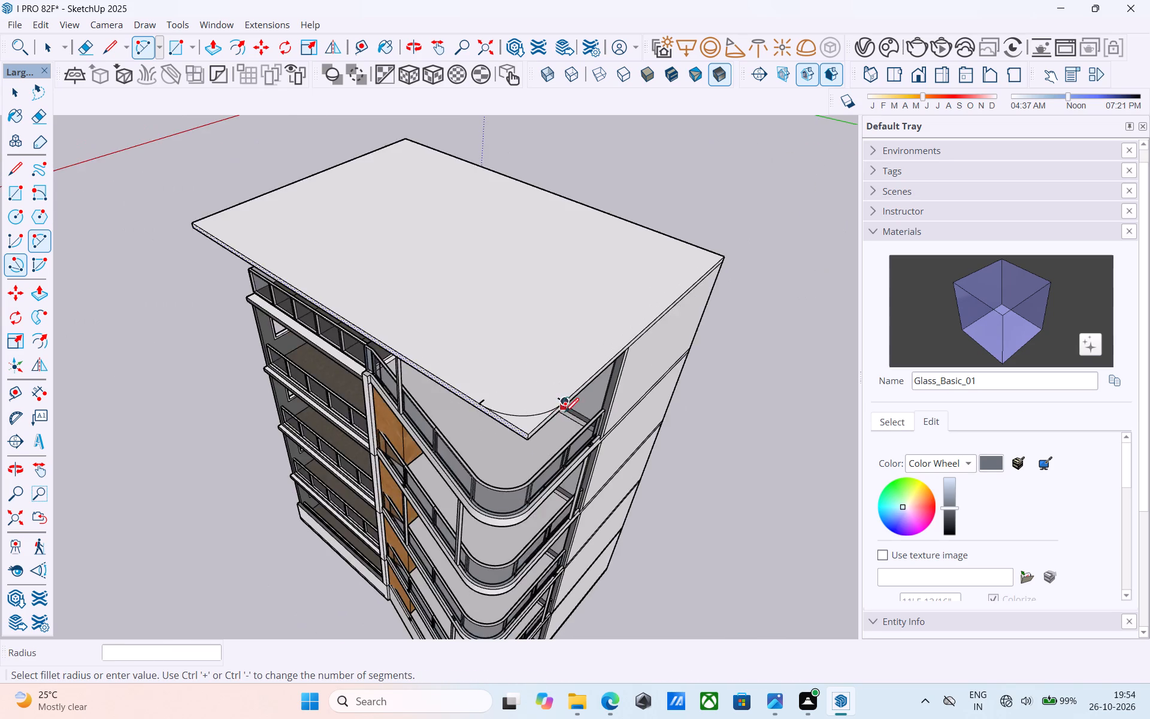
pyautogui.scroll(-7, 565, 413)
pyautogui.moveTo(402, 374); pyautogui.dragTo(809, 463, button='middle')
pyautogui.scroll(8, 382, 343)
pyautogui.scroll(2, 418, 407)
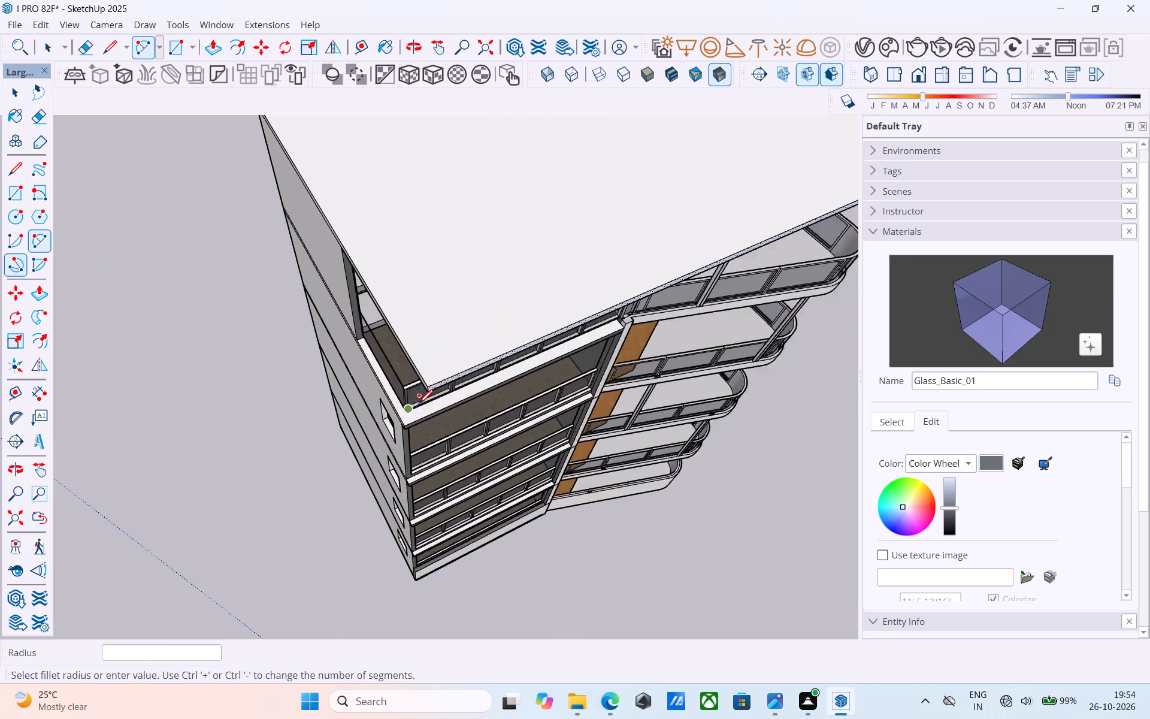
pyautogui.scroll(6, 419, 405)
pyautogui.moveTo(421, 398); pyautogui.dragTo(419, 382, button='middle')
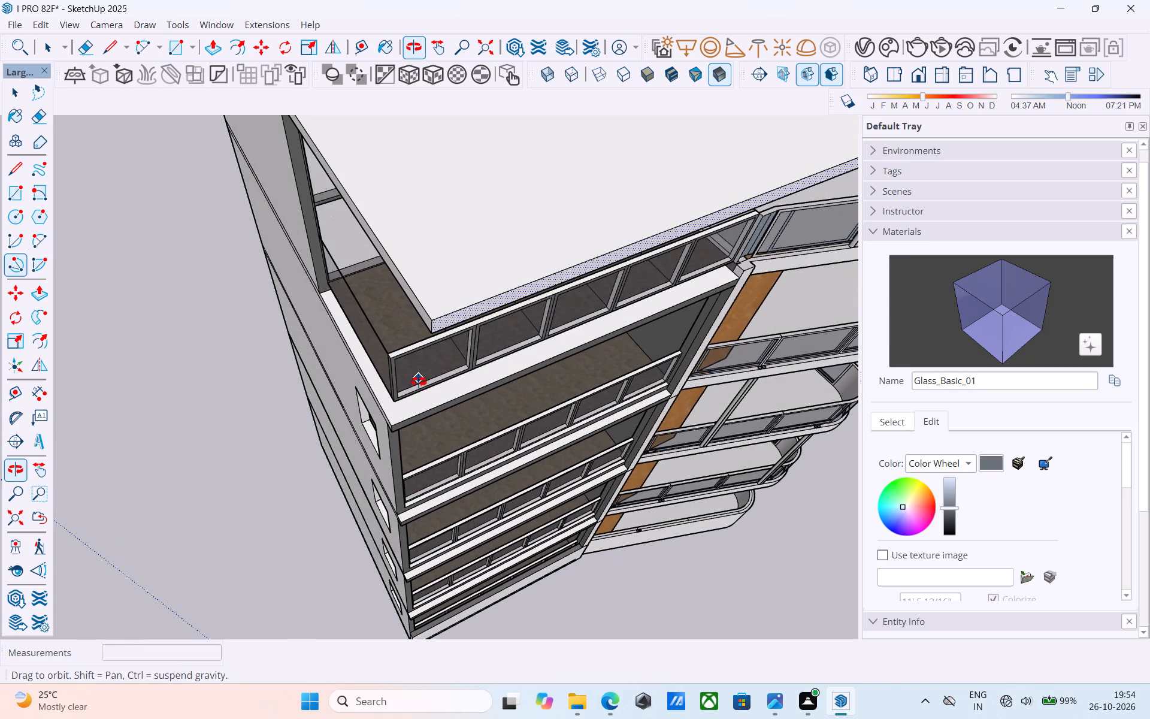
pyautogui.moveTo(419, 382); pyautogui.dragTo(417, 413, button='middle')
pyautogui.scroll(-9, 414, 409)
pyautogui.moveTo(331, 388); pyautogui.dragTo(385, 395, button='middle')
pyautogui.scroll(1, 458, 374)
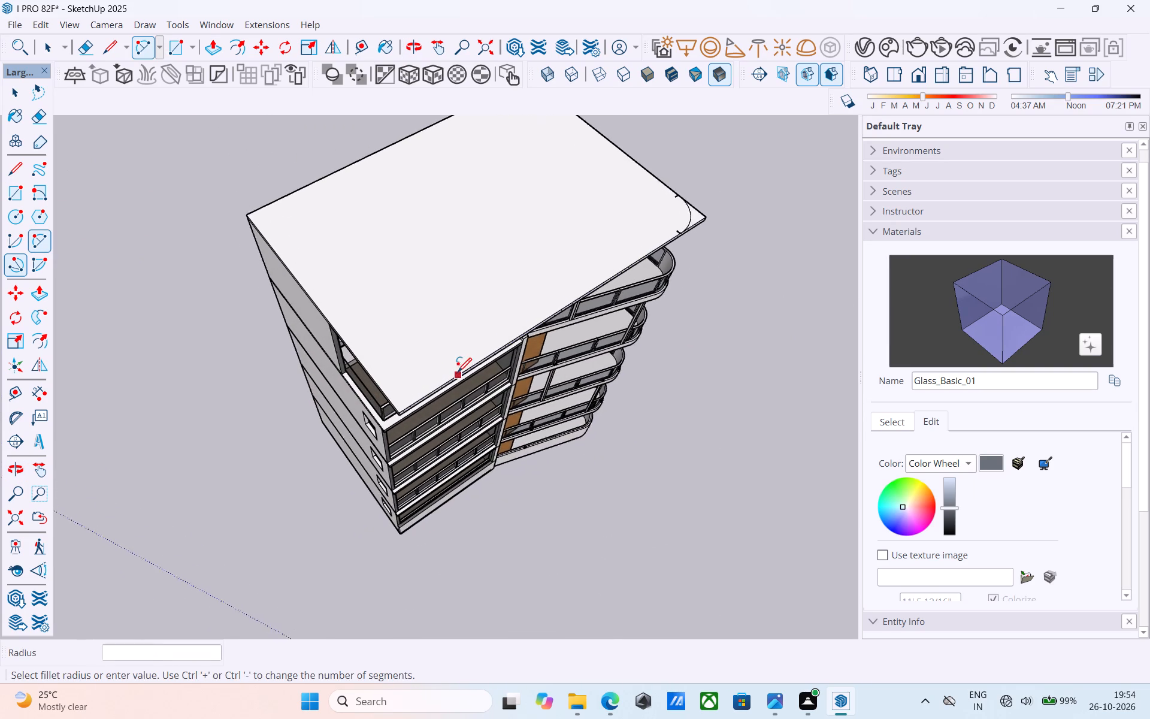
pyautogui.scroll(5, 458, 373)
# Draw a vertical line from the top balcony's outer railing corner up to the roof slab's side edge.
pyautogui.press('l')
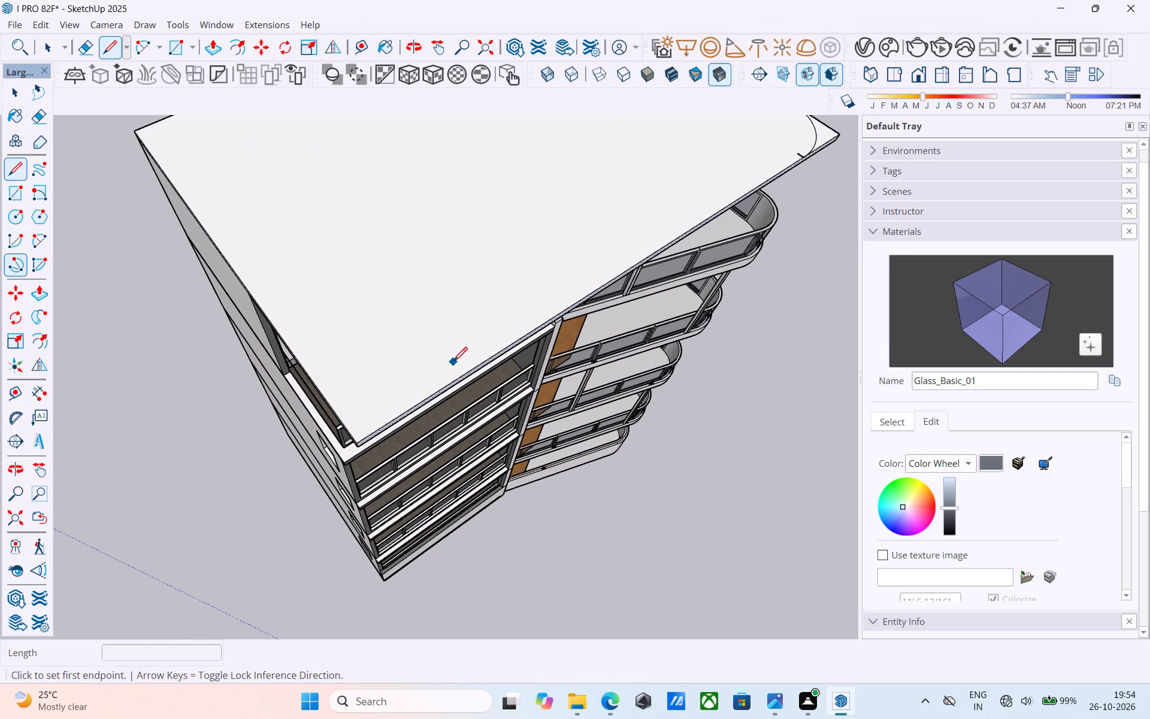
pyautogui.moveTo(453, 362); pyautogui.dragTo(453, 306, button='middle')
pyautogui.keyDown('shift'); pyautogui.moveTo(374, 355); pyautogui.dragTo(350, 396, button='middle'); pyautogui.keyUp('shift')
pyautogui.moveTo(313, 409); pyautogui.dragTo(407, 456, button='middle')
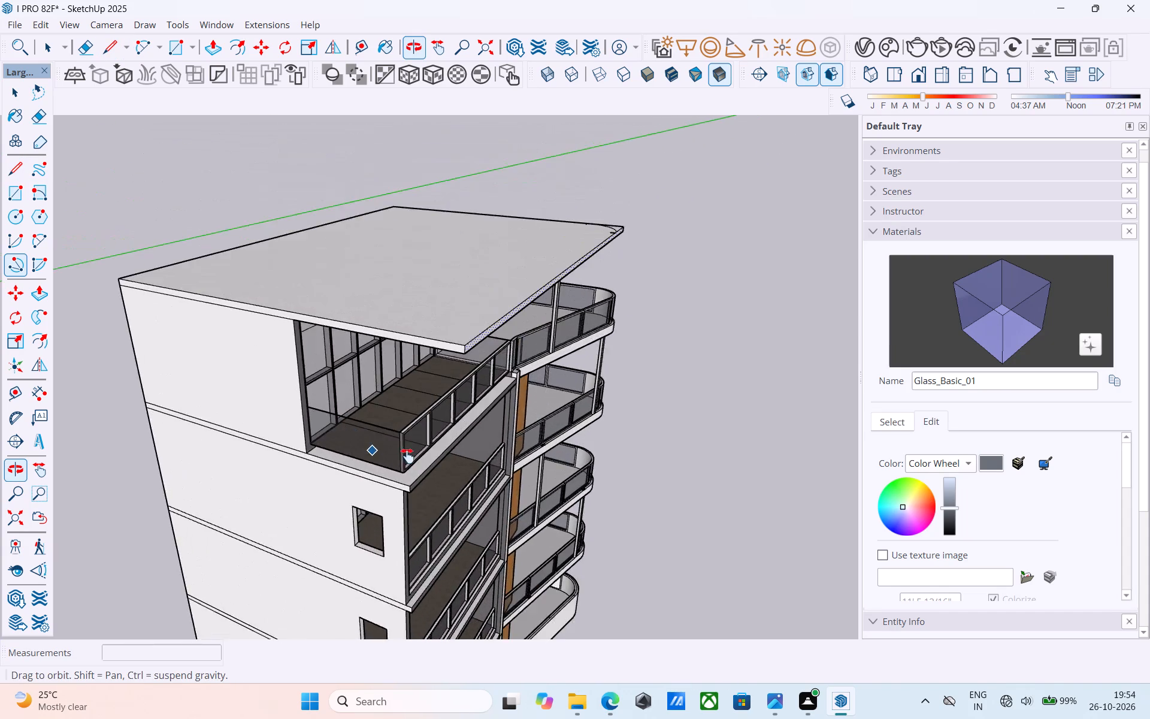
pyautogui.moveTo(407, 456); pyautogui.dragTo(407, 455, button='middle')
pyautogui.scroll(10, 407, 455)
pyautogui.click(395, 427)
pyautogui.scroll(-4, 397, 375)
pyautogui.keyDown('shift'); pyautogui.moveTo(391, 392); pyautogui.dragTo(375, 470, button='middle'); pyautogui.keyUp('shift')
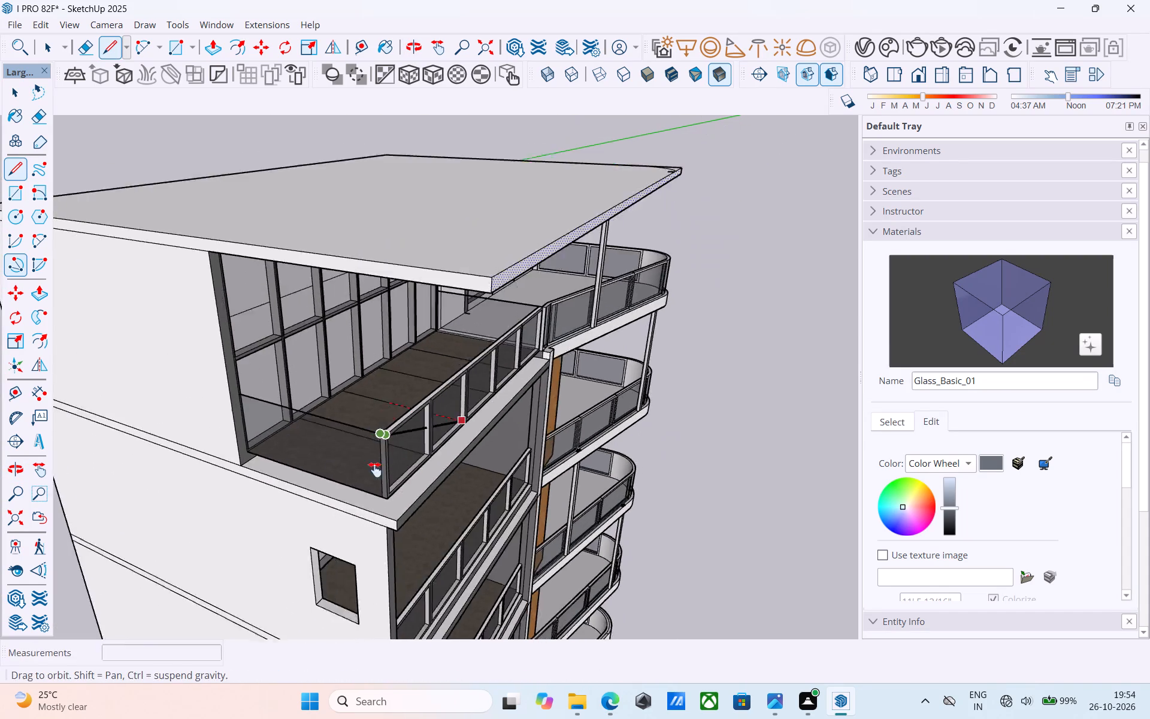
pyautogui.keyDown('shift'); pyautogui.moveTo(375, 470); pyautogui.dragTo(369, 534, button='middle'); pyautogui.keyUp('shift')
pyautogui.scroll(4, 368, 491)
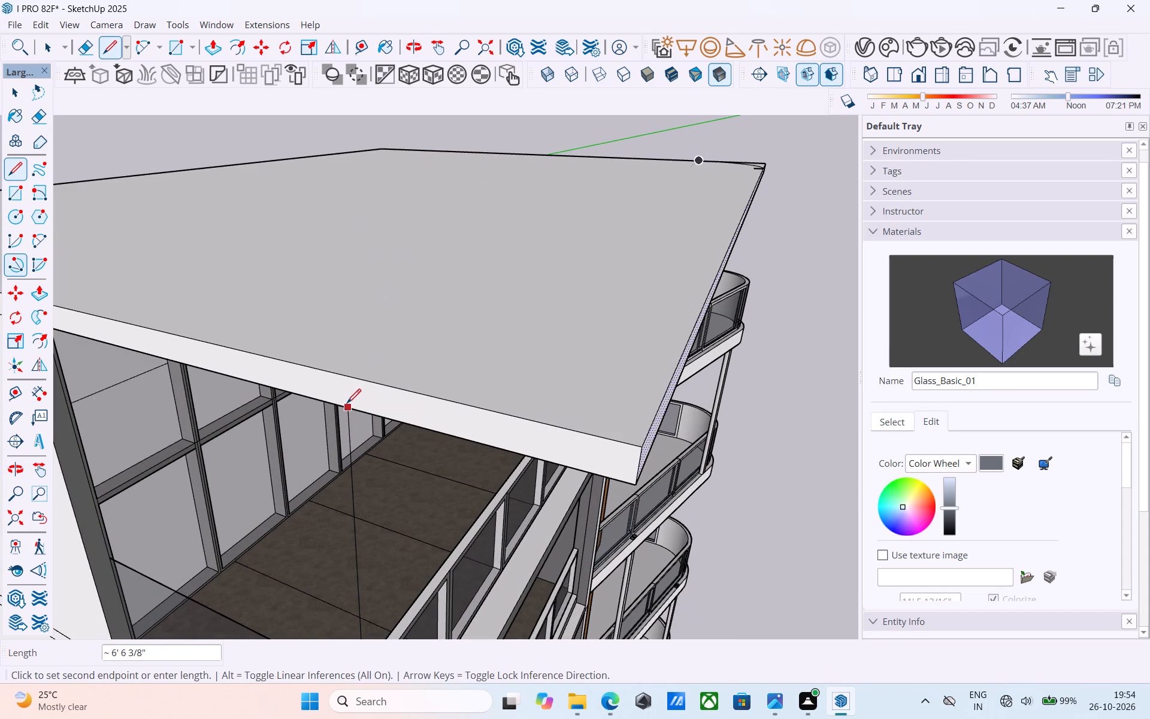
pyautogui.click(349, 395)
# Mark the aligned point on the roof slab's top side edge with a short line across the top face.
pyautogui.click(346, 397)
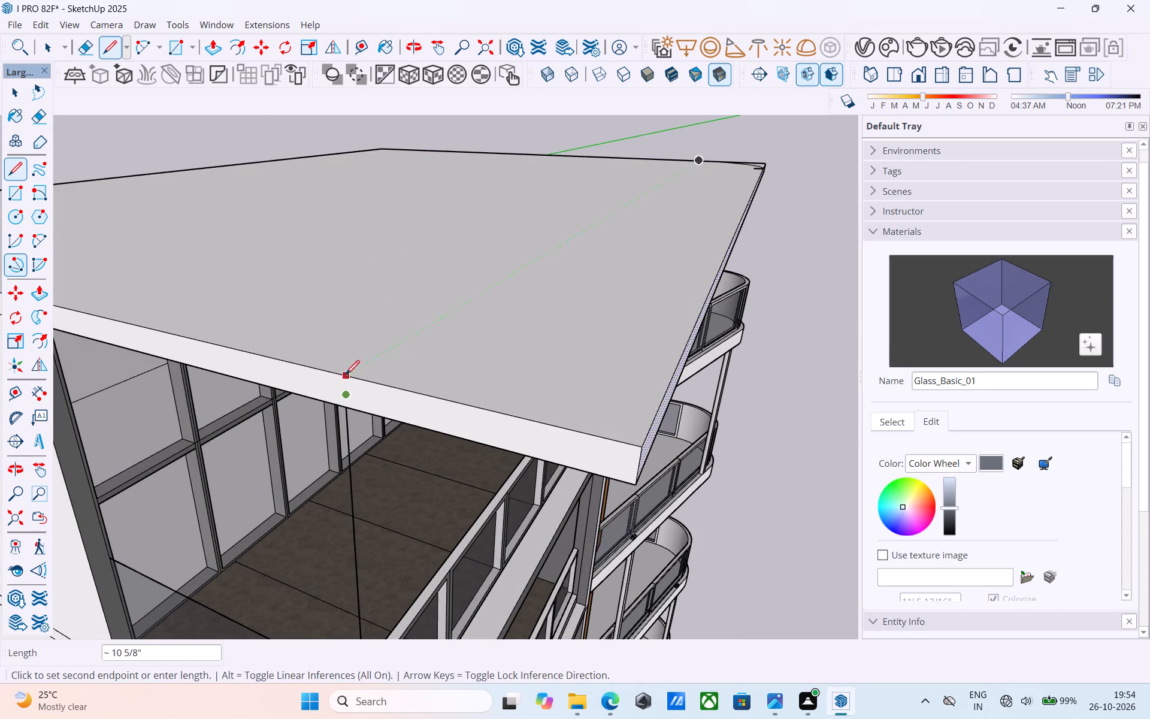
pyautogui.scroll(5, 346, 369)
pyautogui.moveTo(343, 374); pyautogui.dragTo(328, 401, button='middle')
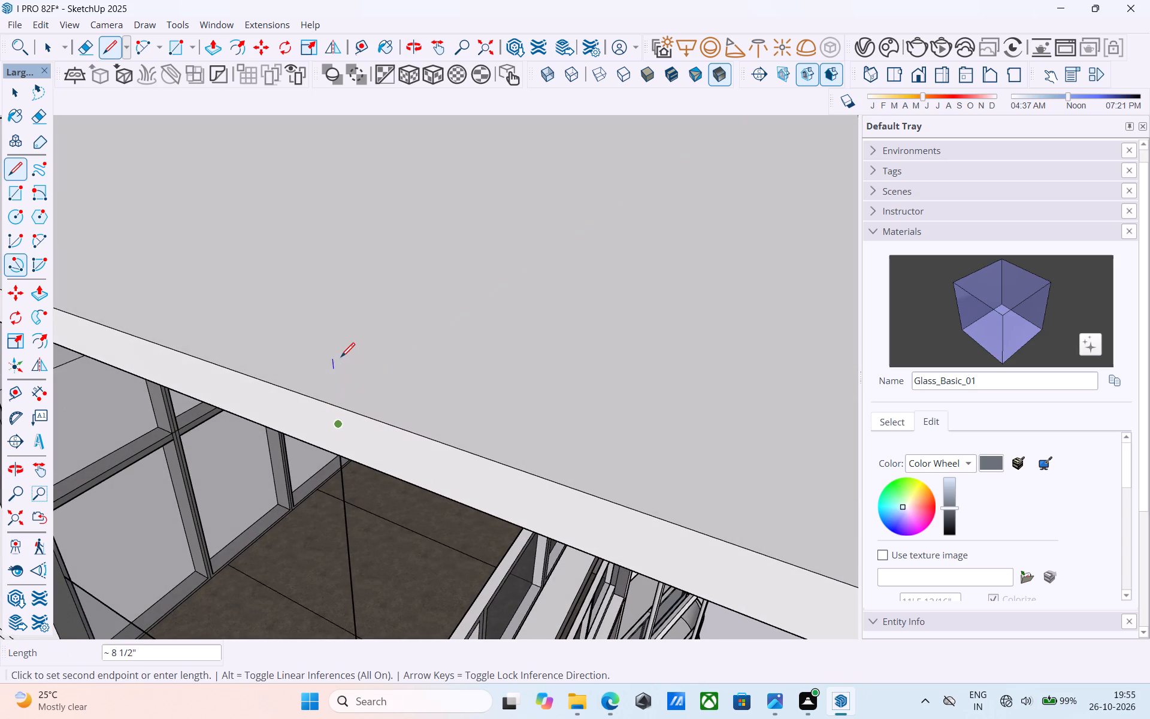
pyautogui.click(336, 364)
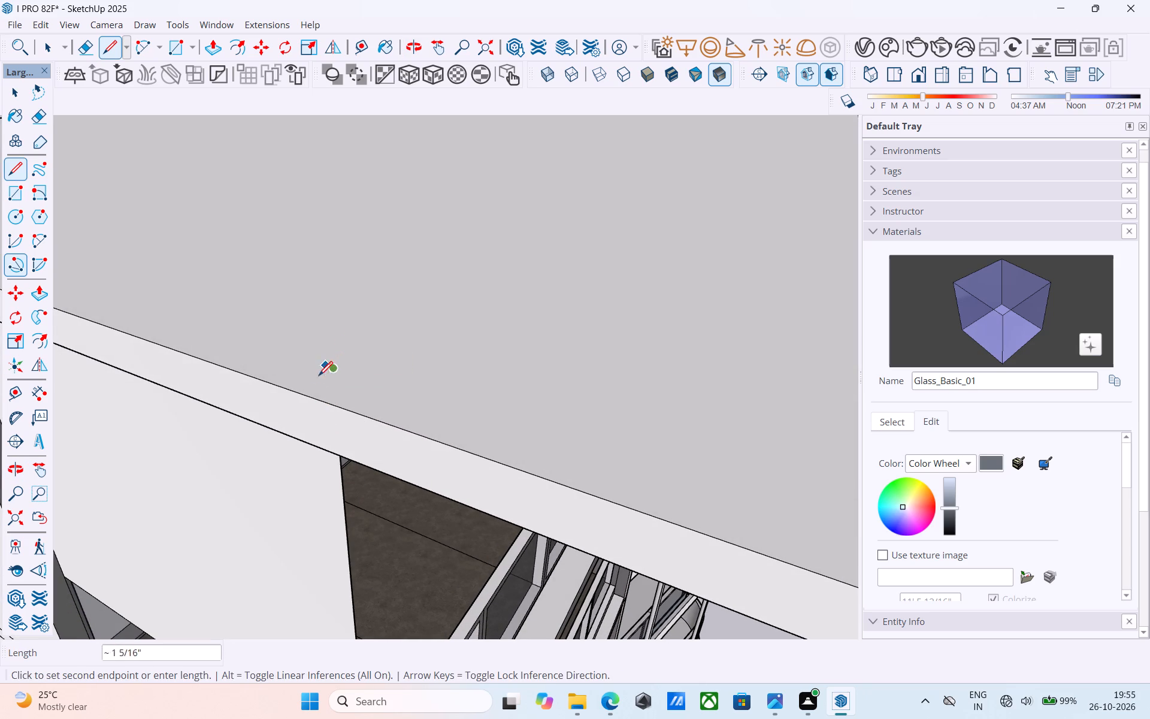
pyautogui.click(301, 392)
# Delete the stray vertical face that fills the top balcony's side opening below the roof slab.
pyautogui.press('space')
pyautogui.click(247, 496)
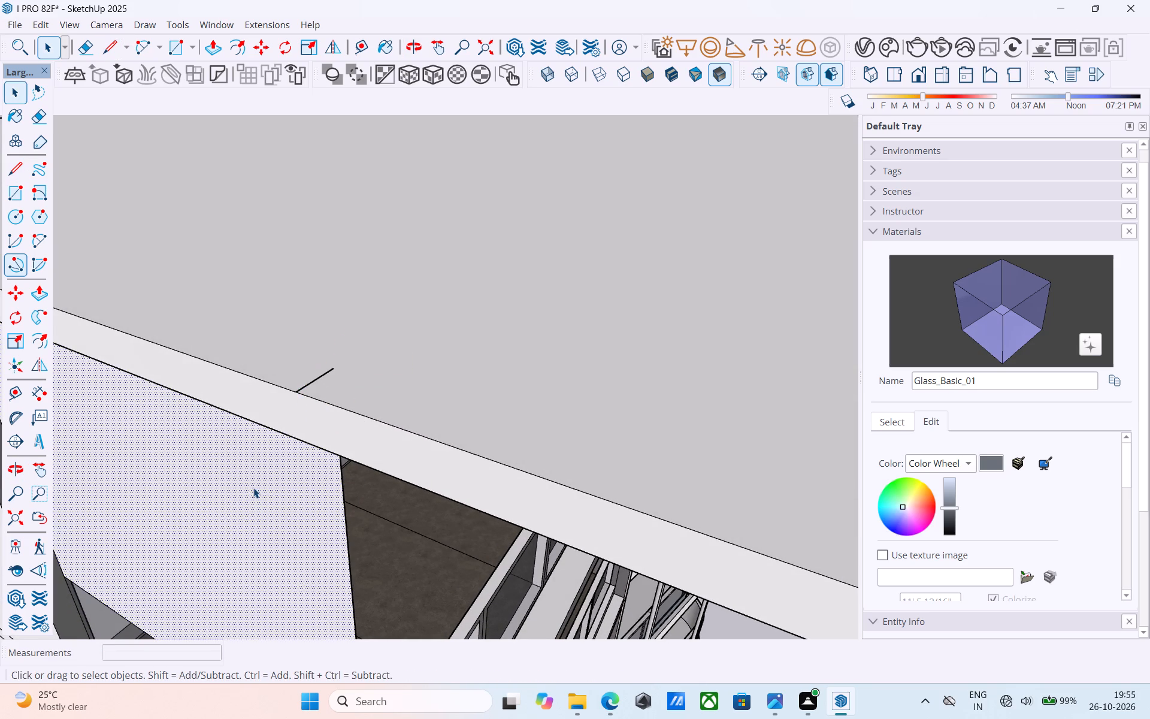
pyautogui.press('Delete')
# Draw a line about 36' long across the roof's top face, from the marked side-edge point to the rounded corner's front arc endpoint.
pyautogui.press('l')
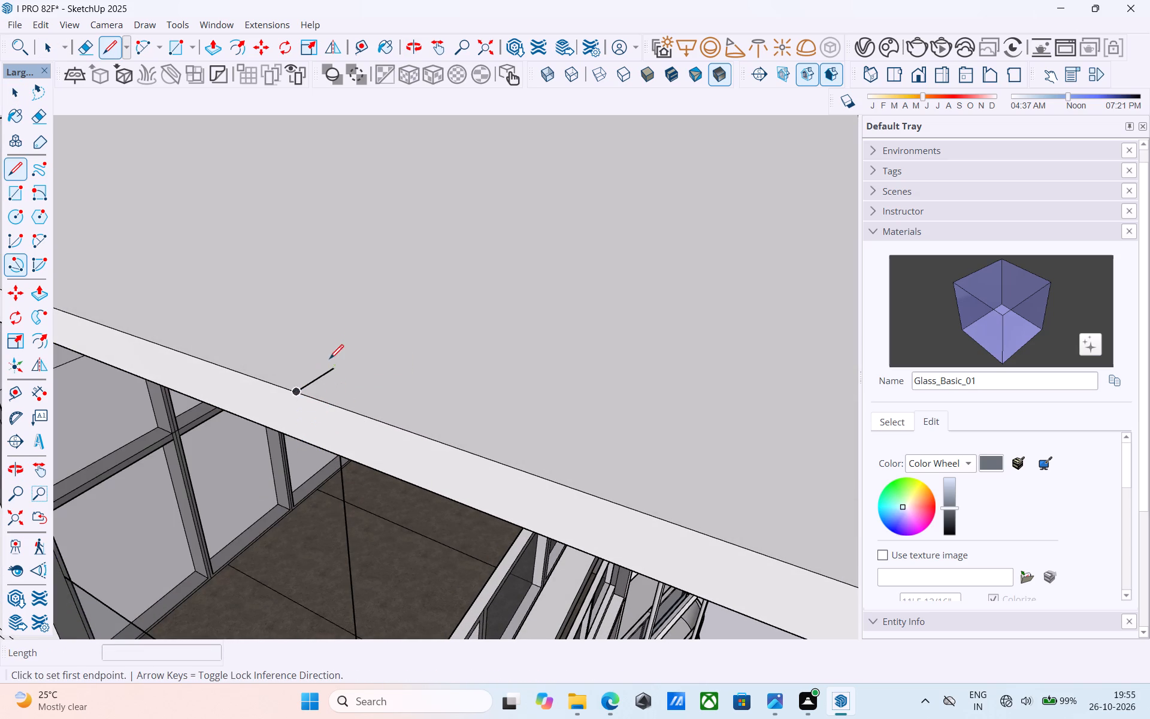
pyautogui.click(289, 397)
pyautogui.scroll(-12, 262, 403)
pyautogui.moveTo(463, 307); pyautogui.dragTo(340, 357, button='middle')
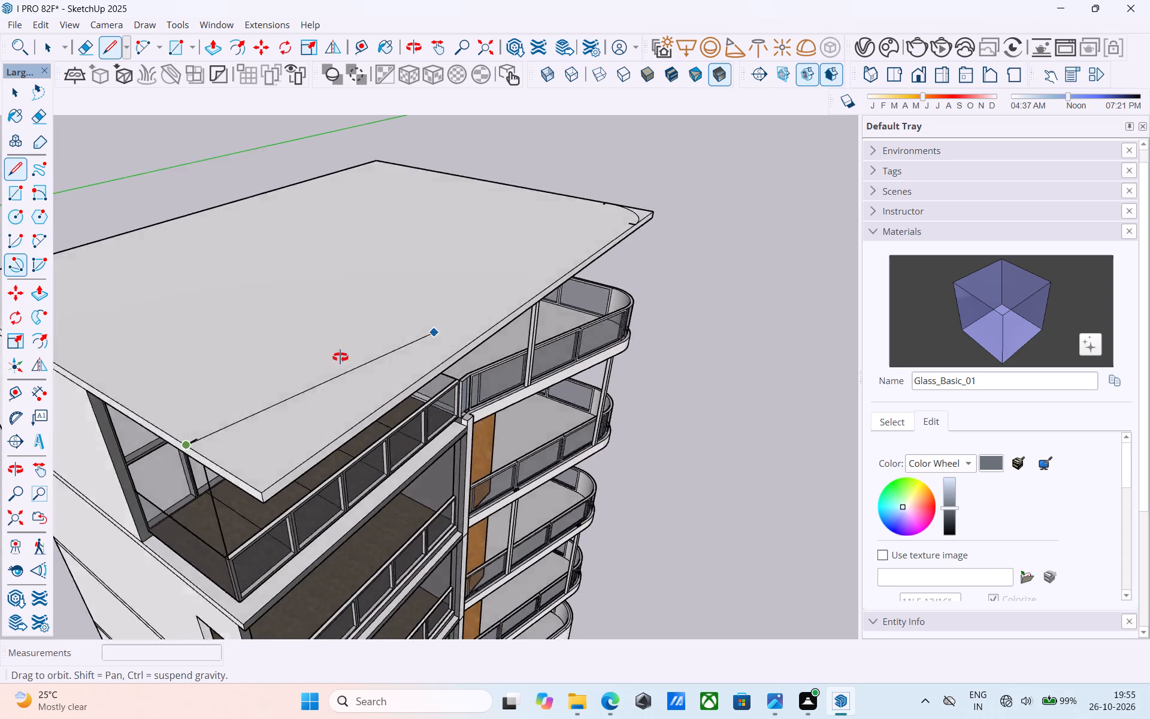
pyautogui.moveTo(340, 357); pyautogui.dragTo(86, 397, button='middle')
pyautogui.scroll(-3, 444, 412)
pyautogui.scroll(11, 509, 406)
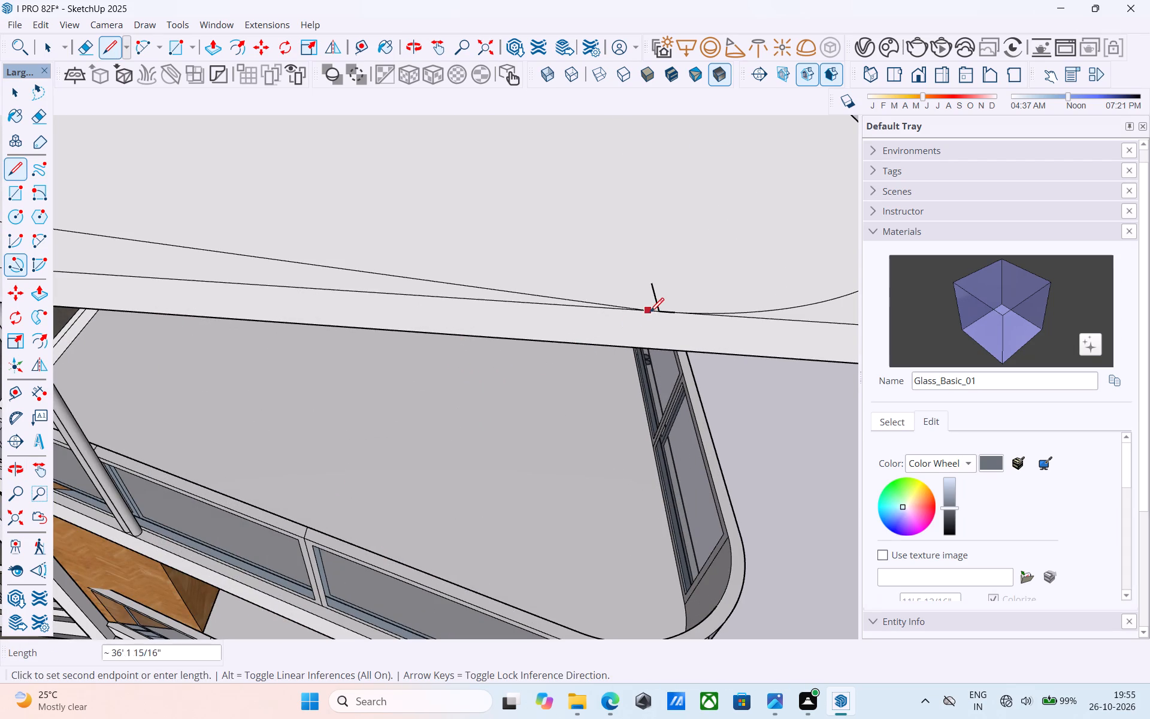
pyautogui.click(656, 312)
# Push the triangular front strip of the roof slab down 6" to trim it away along the new line.
pyautogui.scroll(-16, 654, 327)
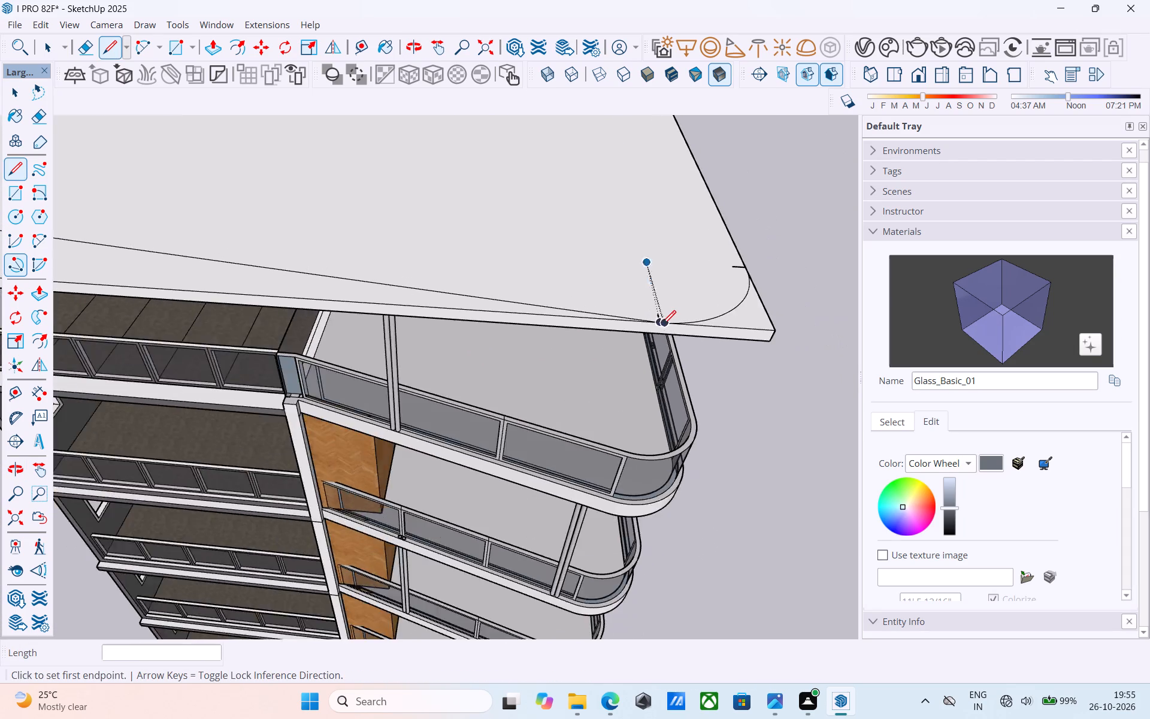
pyautogui.scroll(-6, 662, 326)
pyautogui.moveTo(243, 293); pyautogui.dragTo(614, 316, button='middle')
pyautogui.scroll(3, 523, 334)
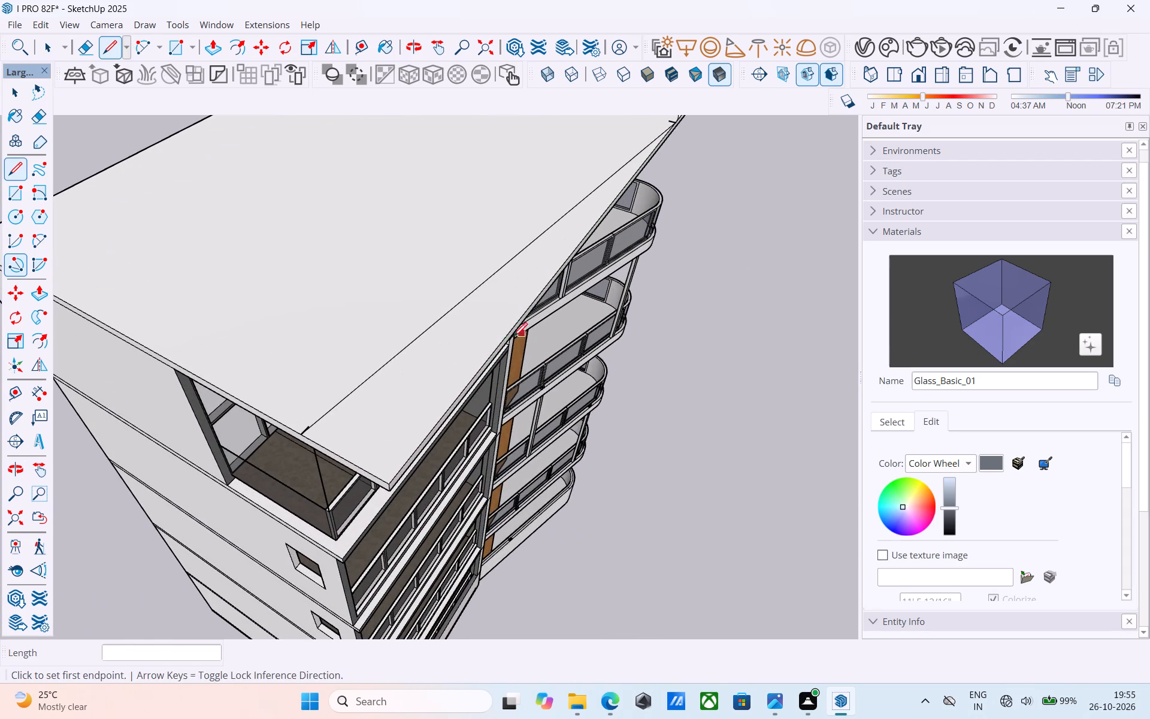
pyautogui.press('space')
pyautogui.click(440, 371)
pyautogui.press('p')
pyautogui.click(435, 373)
pyautogui.click(429, 399)
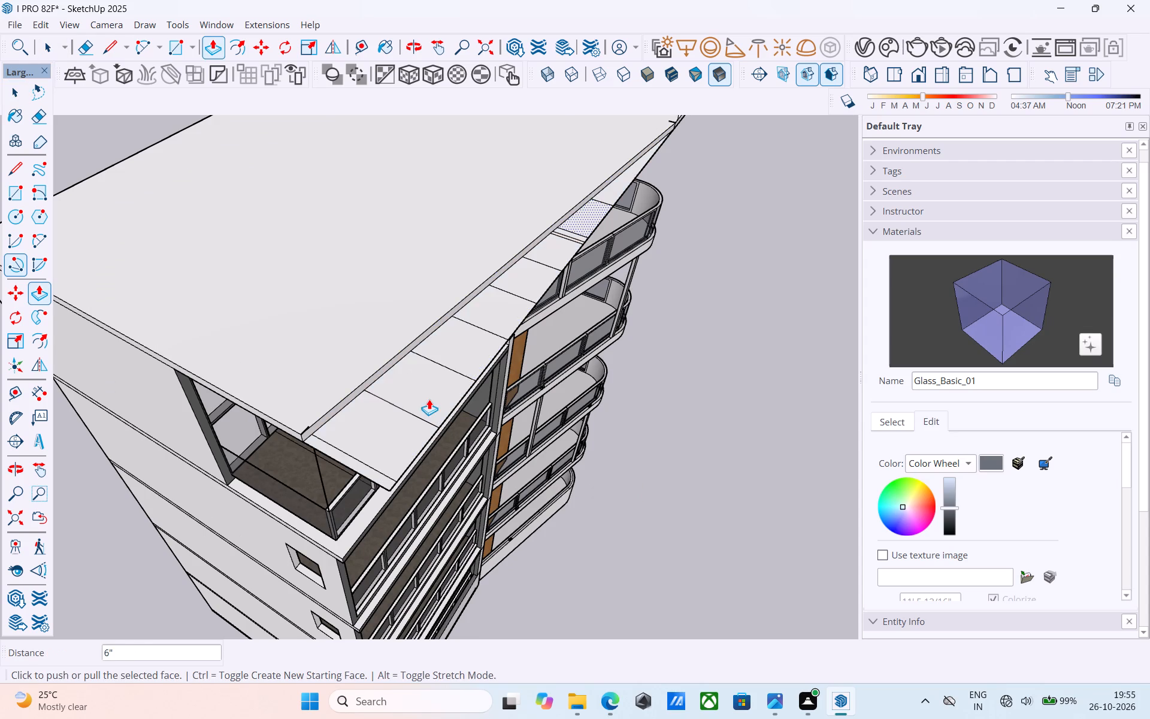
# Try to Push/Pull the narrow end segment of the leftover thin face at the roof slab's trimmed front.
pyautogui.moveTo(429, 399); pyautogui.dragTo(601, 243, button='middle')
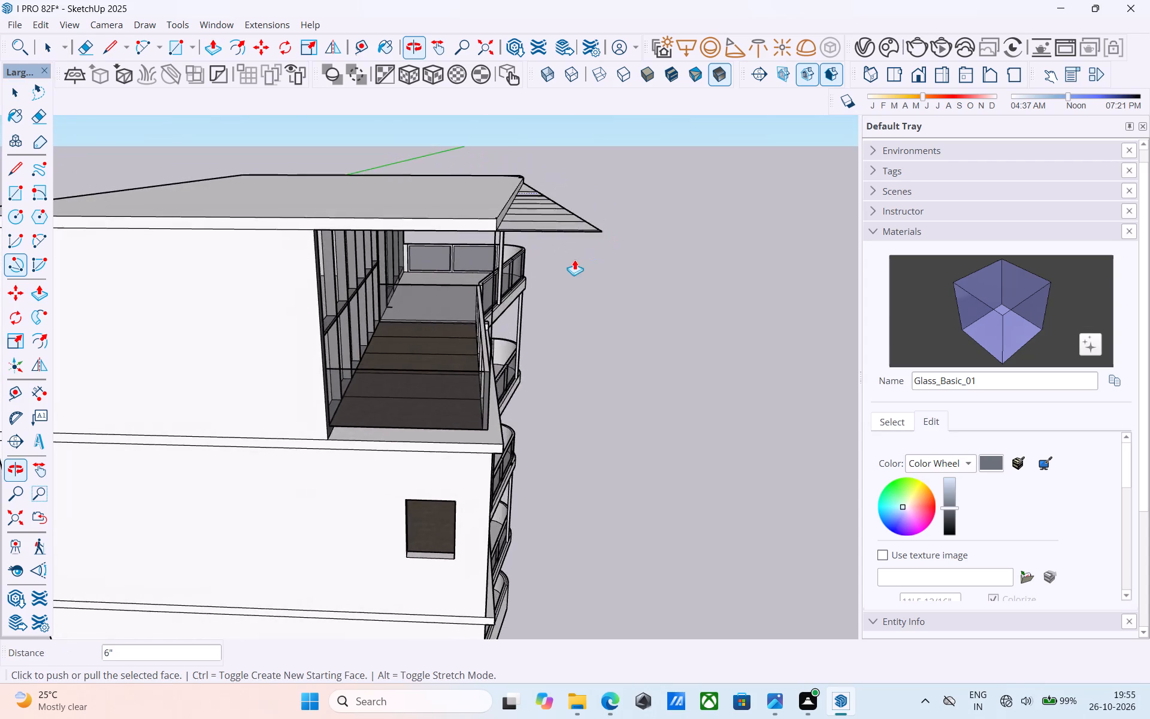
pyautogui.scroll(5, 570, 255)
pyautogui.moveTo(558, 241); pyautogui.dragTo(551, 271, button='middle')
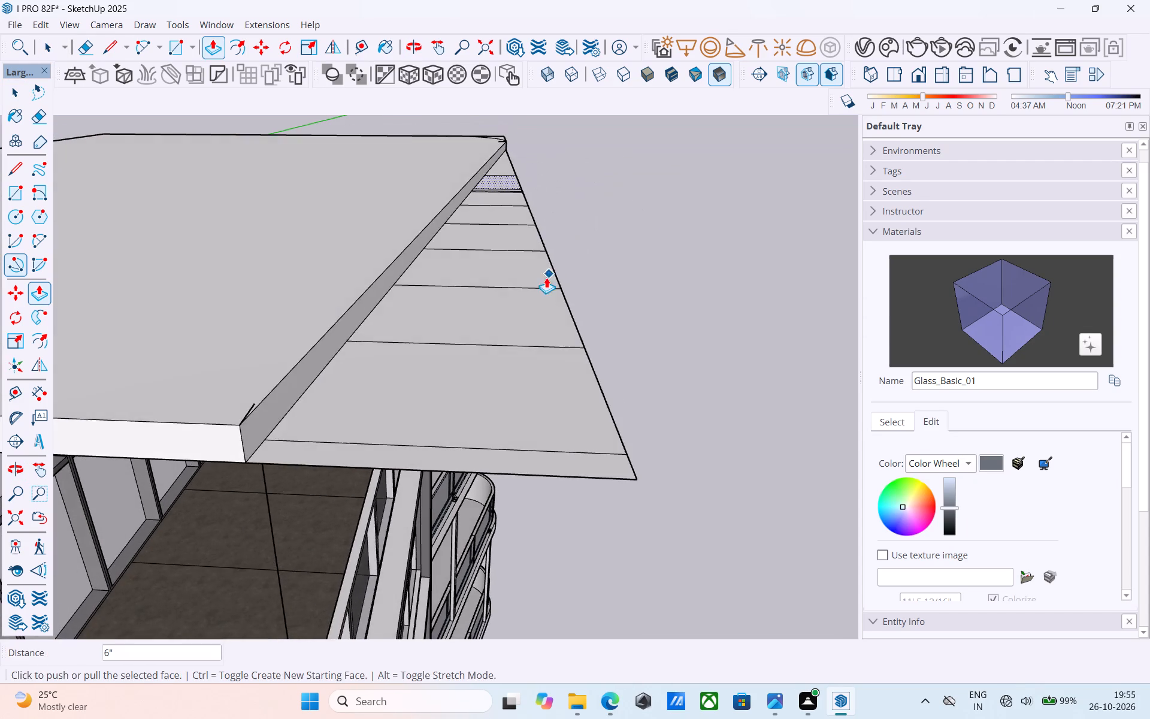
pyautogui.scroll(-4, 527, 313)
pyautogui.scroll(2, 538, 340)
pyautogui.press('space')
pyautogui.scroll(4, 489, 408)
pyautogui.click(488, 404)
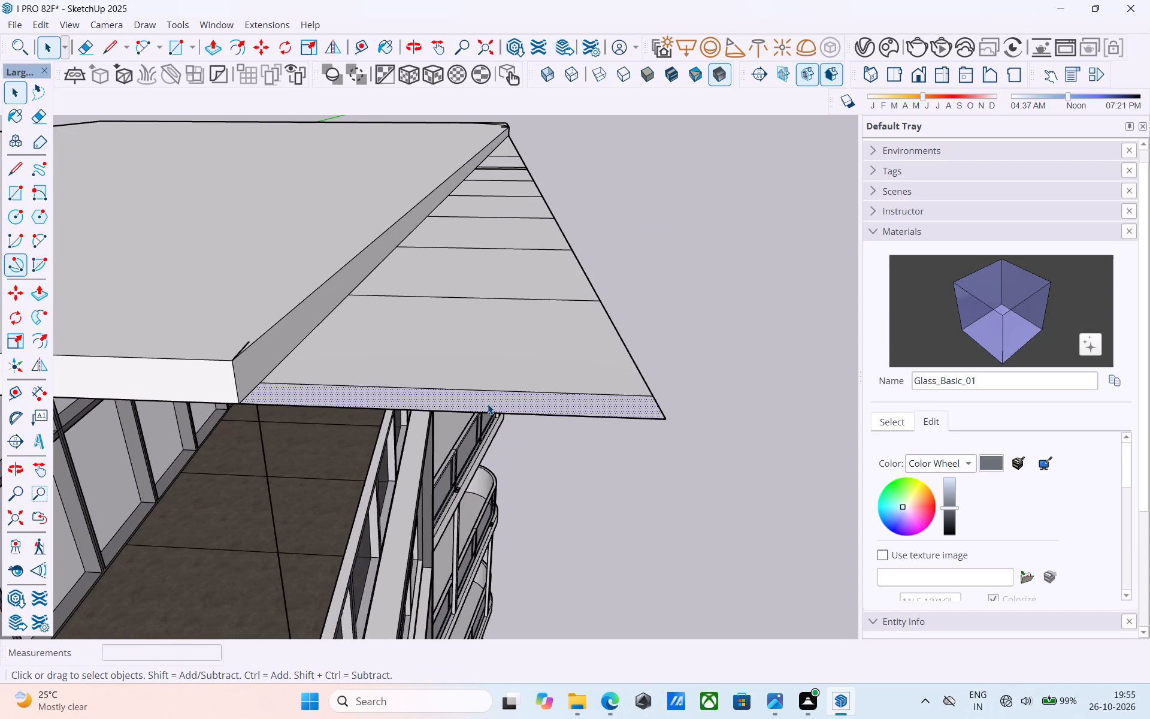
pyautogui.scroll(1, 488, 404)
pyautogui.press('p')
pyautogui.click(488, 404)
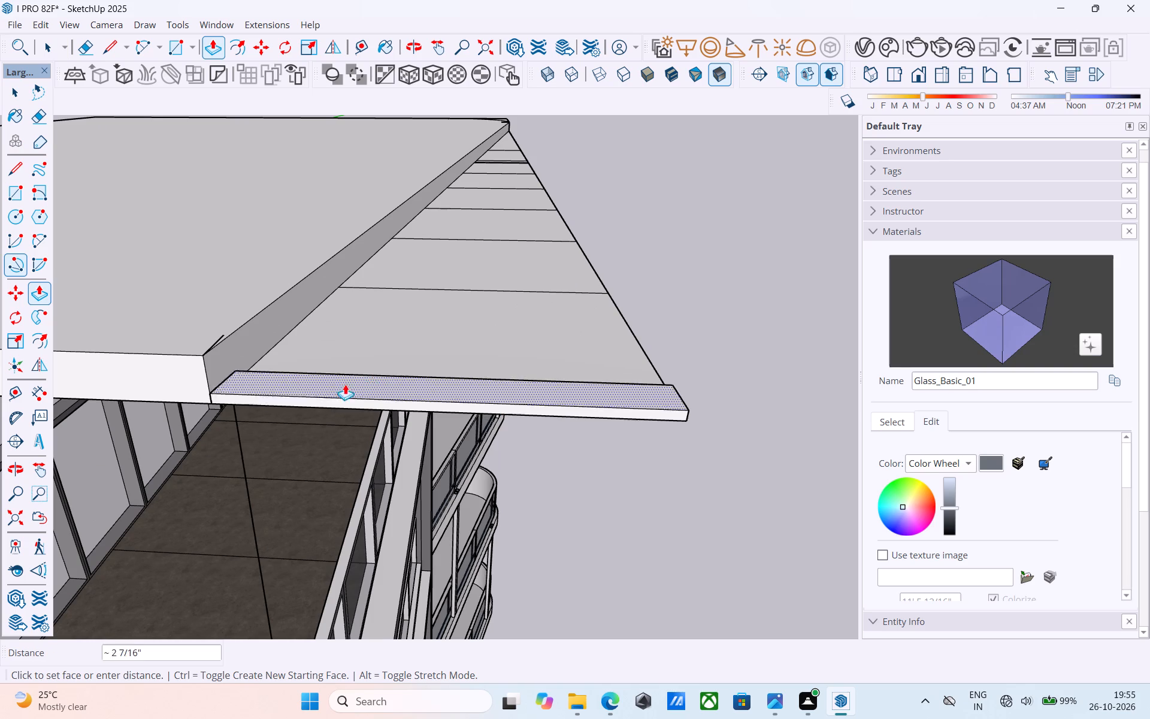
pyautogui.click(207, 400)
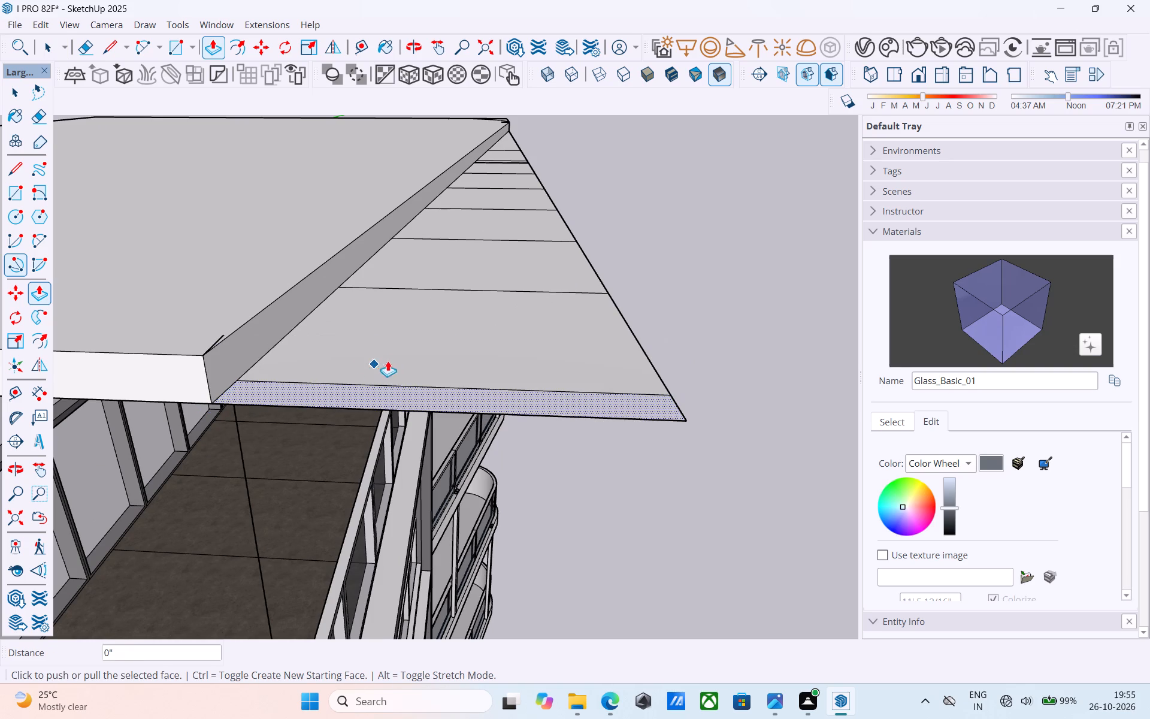
# Erase the leftover edges and thin face segments projecting beyond the roof slab's new angled front edge.
pyautogui.press('space')
pyautogui.click(407, 354)
pyautogui.moveTo(407, 354); pyautogui.dragTo(461, 334, button='middle')
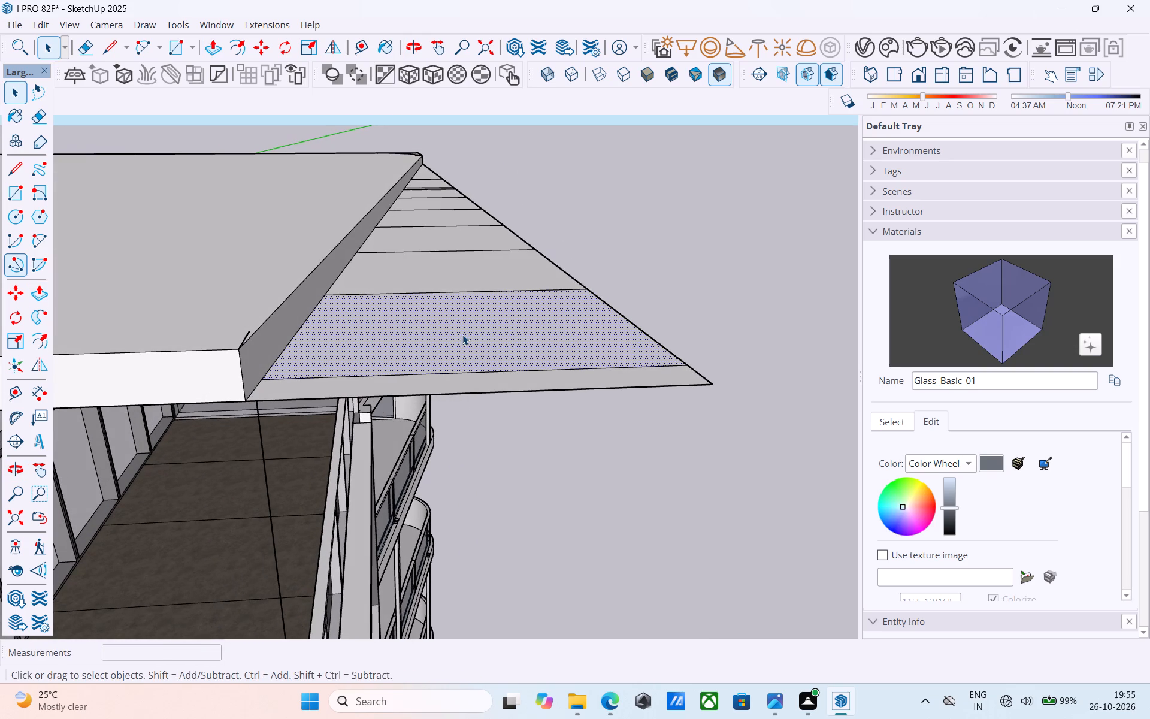
pyautogui.press('e')
pyautogui.moveTo(474, 368); pyautogui.dragTo(576, 211, button='middle')
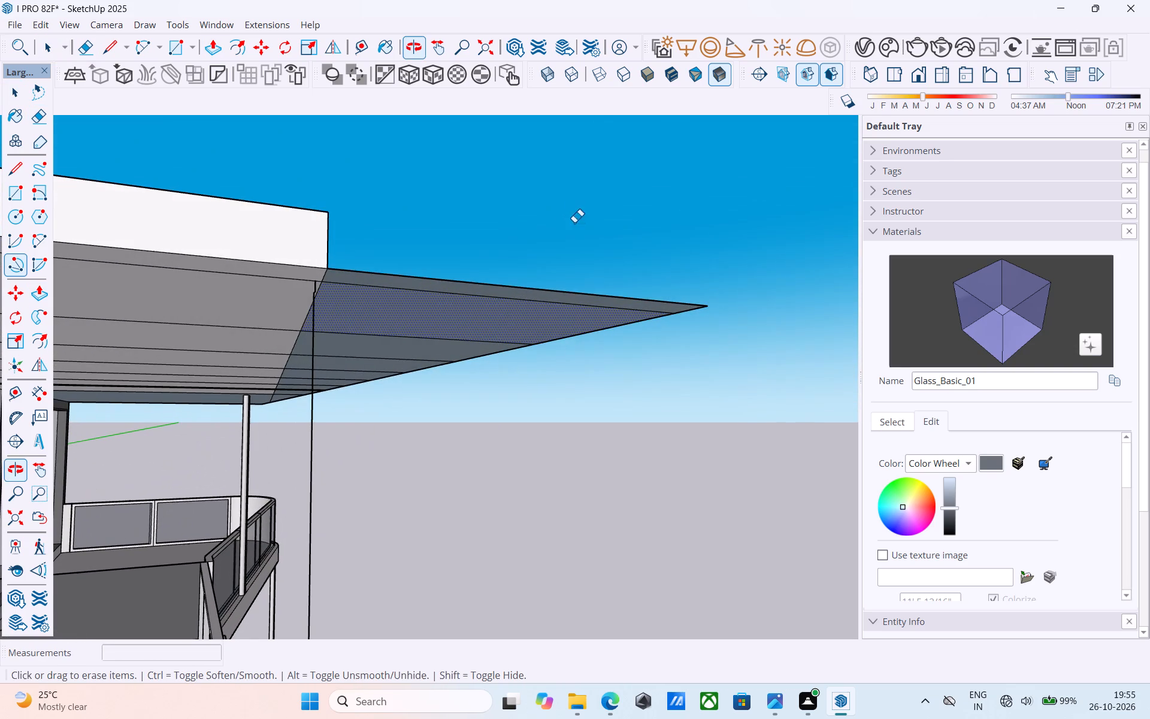
pyautogui.moveTo(568, 264); pyautogui.dragTo(565, 294)
pyautogui.moveTo(535, 295); pyautogui.dragTo(522, 342)
pyautogui.moveTo(459, 319); pyautogui.dragTo(446, 364)
pyautogui.moveTo(451, 373); pyautogui.dragTo(371, 409, button='middle')
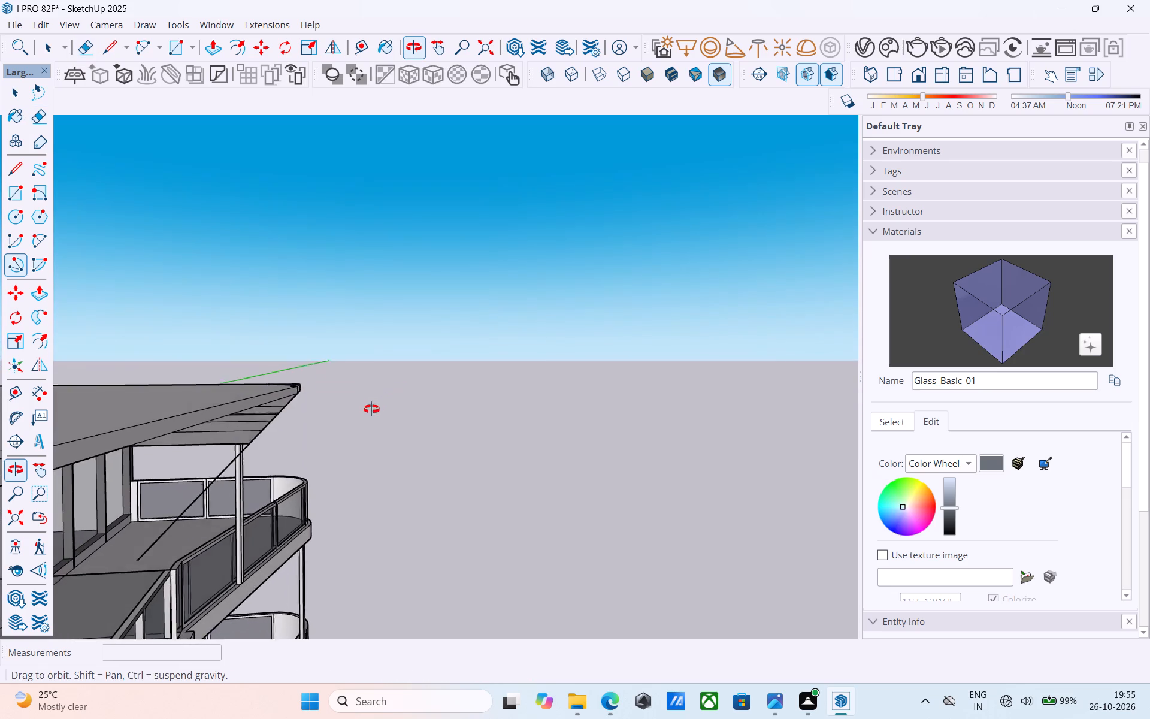
pyautogui.moveTo(371, 409); pyautogui.dragTo(506, 414, button='middle')
pyautogui.moveTo(500, 469); pyautogui.dragTo(456, 432)
pyautogui.moveTo(468, 438); pyautogui.dragTo(412, 389, button='middle')
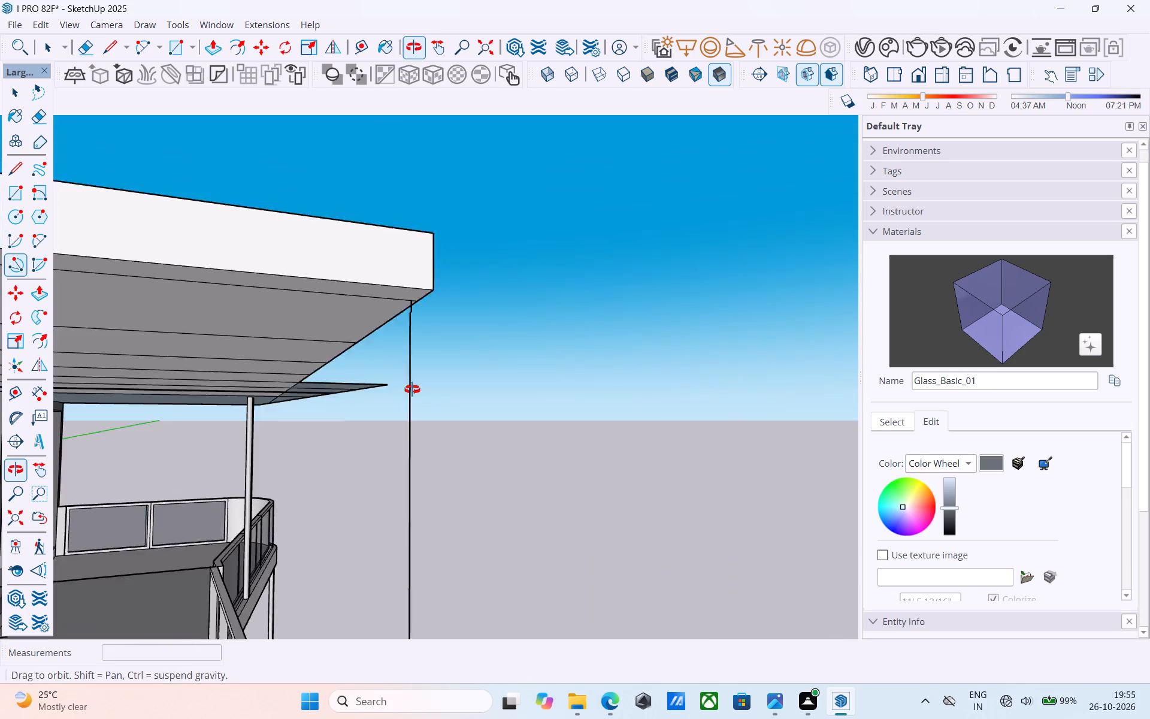
pyautogui.moveTo(412, 389); pyautogui.dragTo(411, 388, button='middle')
pyautogui.moveTo(338, 361); pyautogui.dragTo(310, 404)
pyautogui.moveTo(302, 397); pyautogui.dragTo(296, 397)
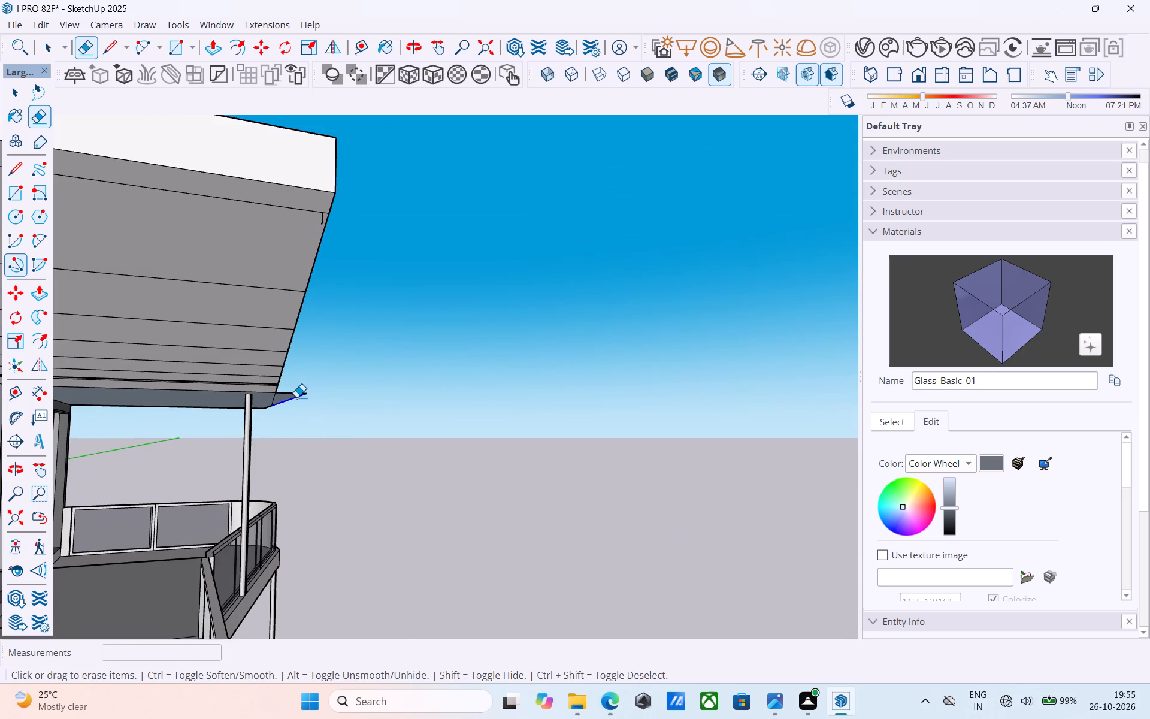
pyautogui.moveTo(296, 397); pyautogui.dragTo(296, 405)
pyautogui.middleClick(297, 405)
pyautogui.click(297, 397)
pyautogui.moveTo(301, 391); pyautogui.dragTo(238, 477, button='middle')
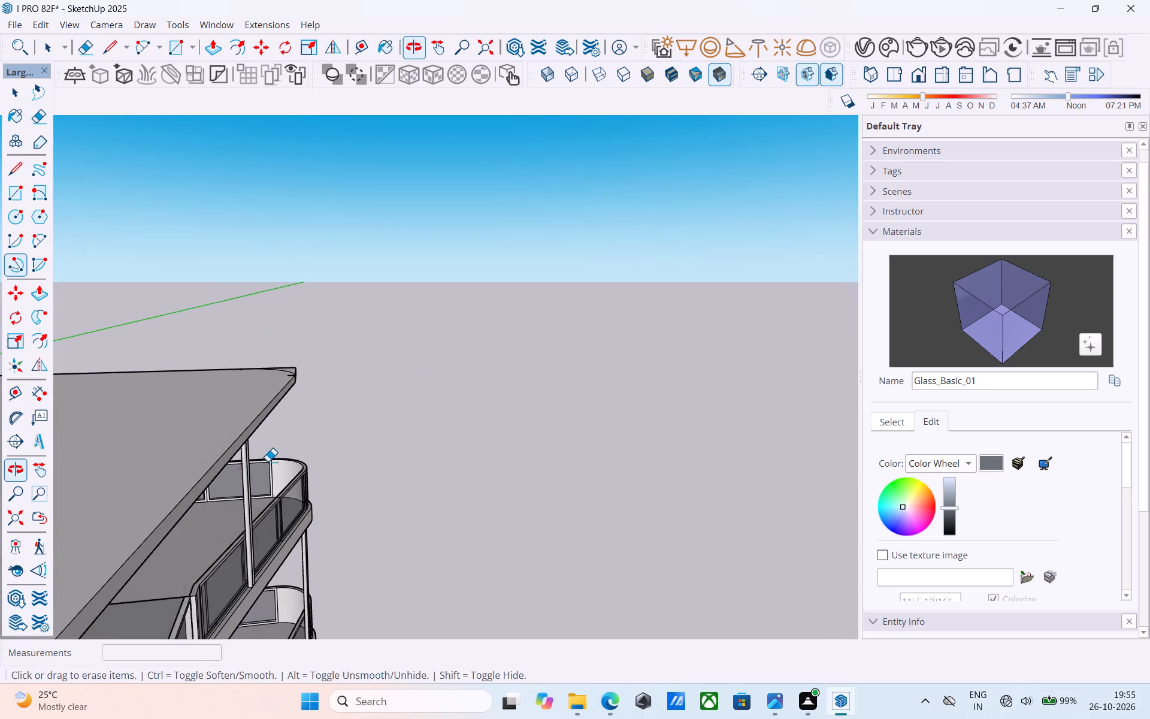
# Erase the short marking line at the roof slab's trimmed corner above the straight balcony.
pyautogui.scroll(-6, 452, 370)
pyautogui.moveTo(433, 394); pyautogui.dragTo(497, 395, button='middle')
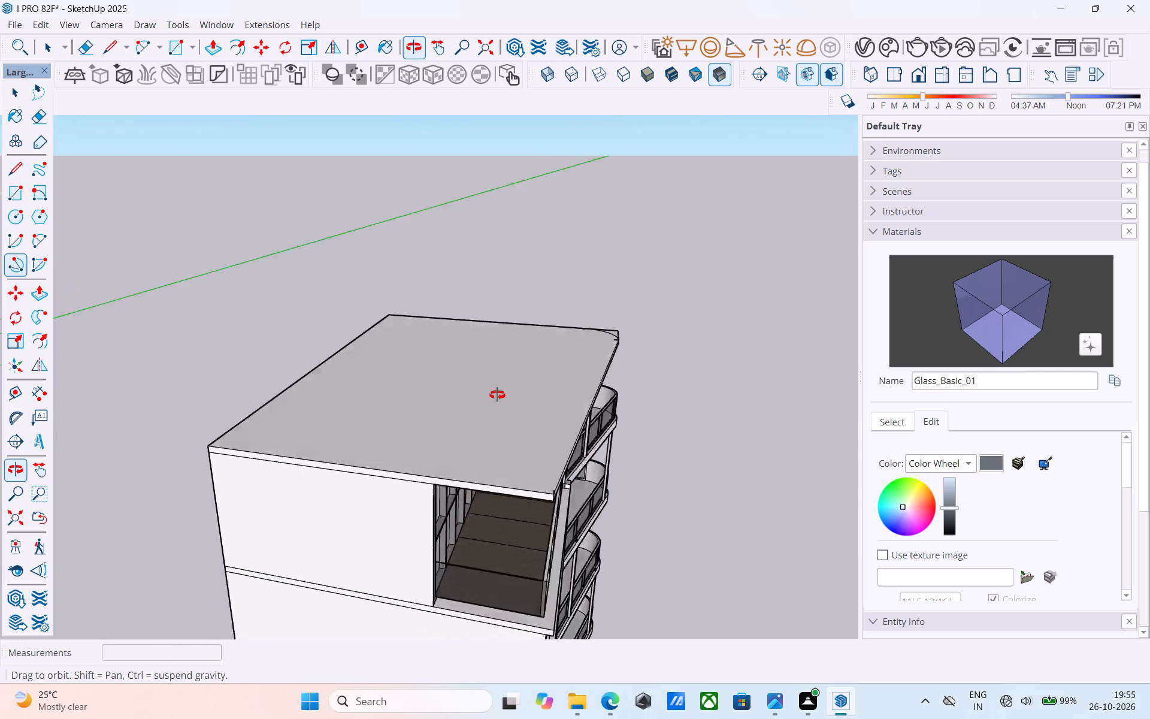
pyautogui.moveTo(497, 395); pyautogui.dragTo(465, 374, button='middle')
pyautogui.scroll(7, 341, 401)
pyautogui.moveTo(407, 362); pyautogui.dragTo(391, 441, button='middle')
pyautogui.scroll(7, 390, 445)
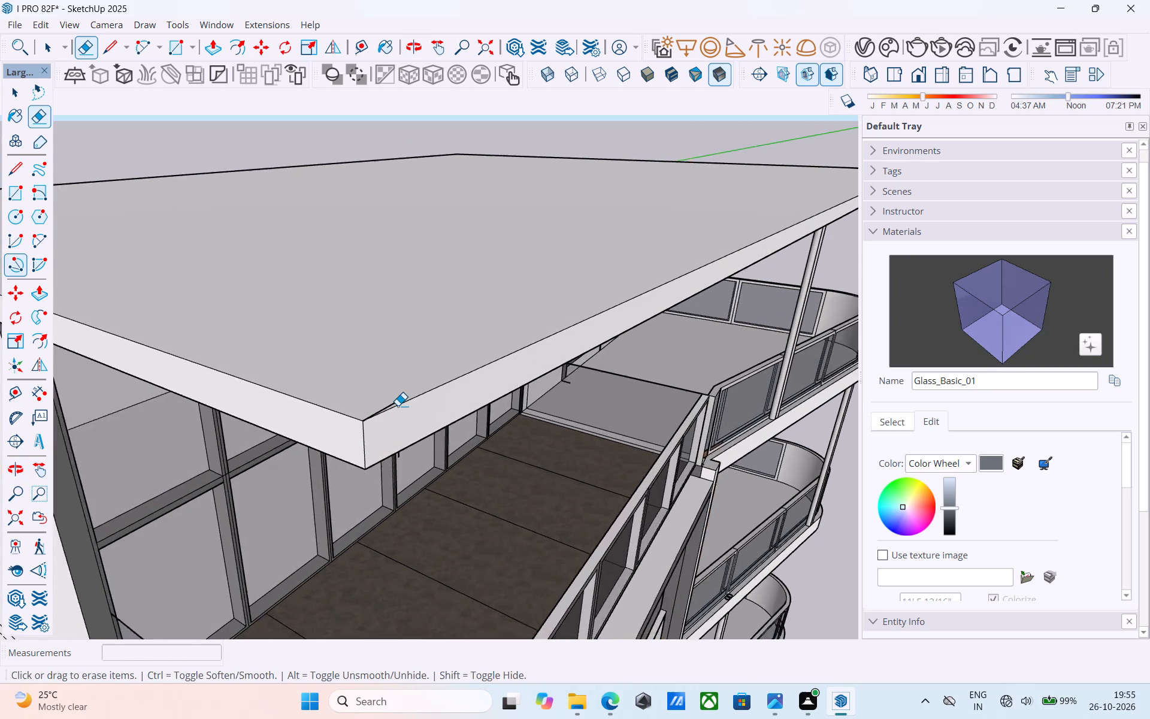
pyautogui.scroll(7, 398, 406)
pyautogui.click(382, 403)
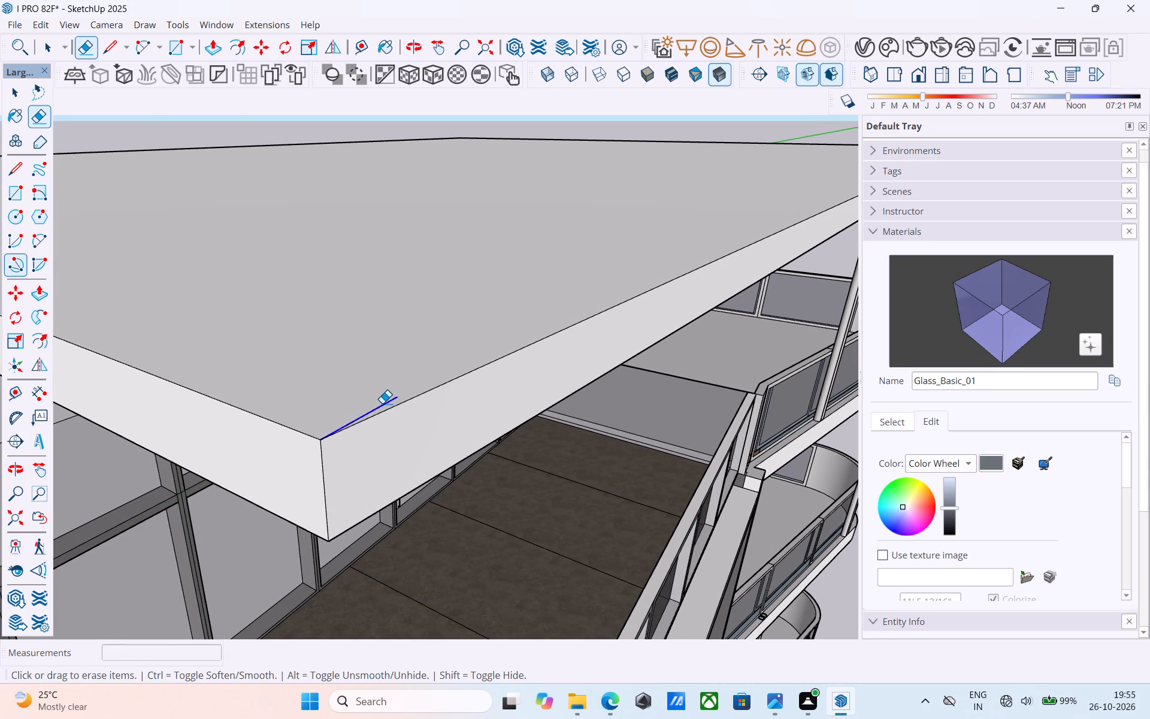
# Mark a point 4' from the roof slab's trimmed corner along the front edge and another along the side edge, using short lines.
pyautogui.scroll(-5, 384, 397)
pyautogui.keyDown('shift'); pyautogui.moveTo(395, 388); pyautogui.dragTo(405, 399, button='middle'); pyautogui.keyUp('shift')
pyautogui.press('l')
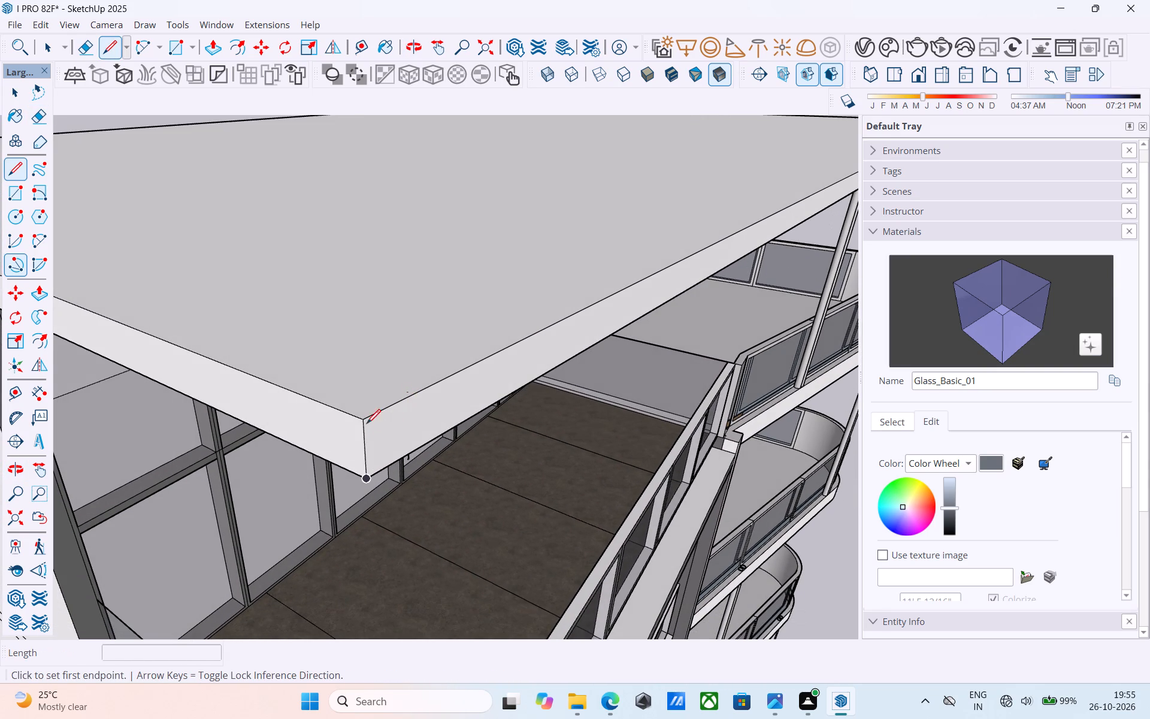
pyautogui.click(366, 422)
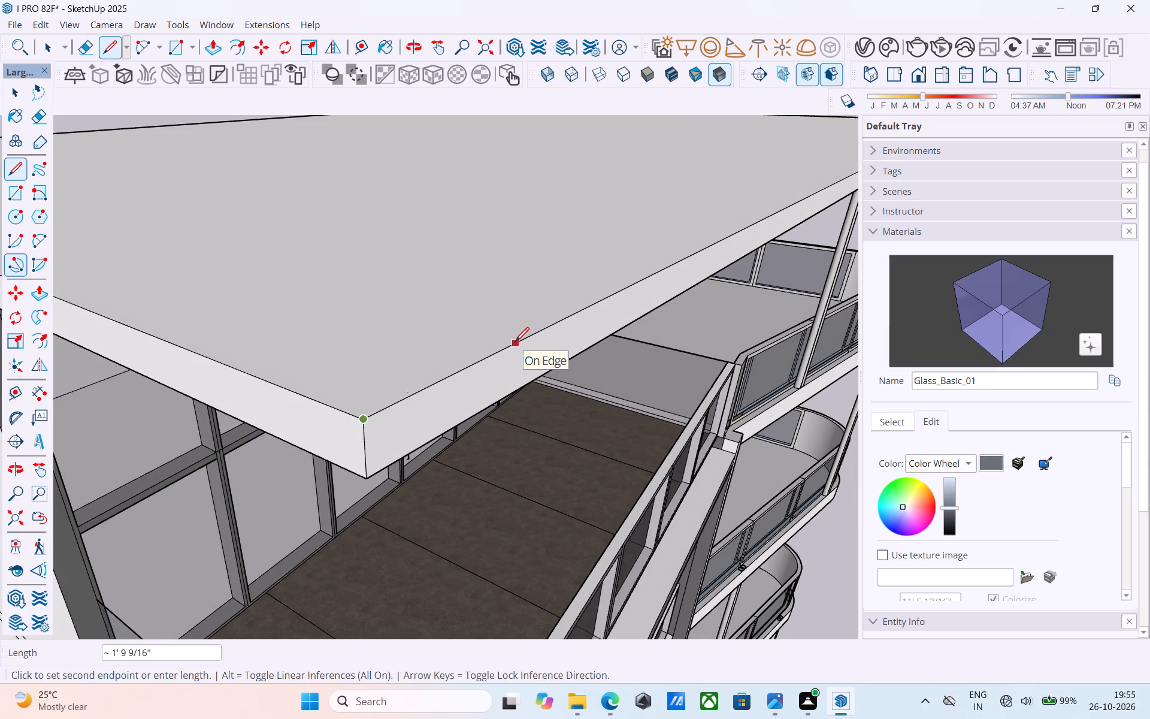
pyautogui.click(634, 284)
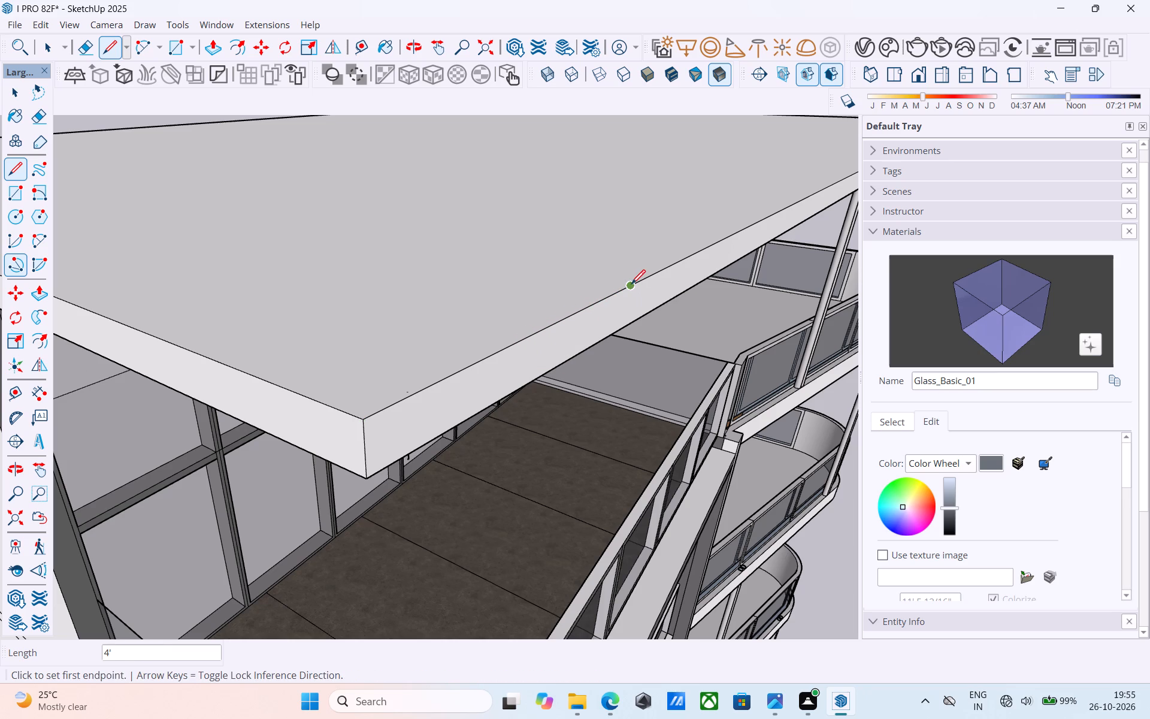
pyautogui.click(631, 285)
pyautogui.click(615, 279)
pyautogui.press('l')
pyautogui.click(366, 422)
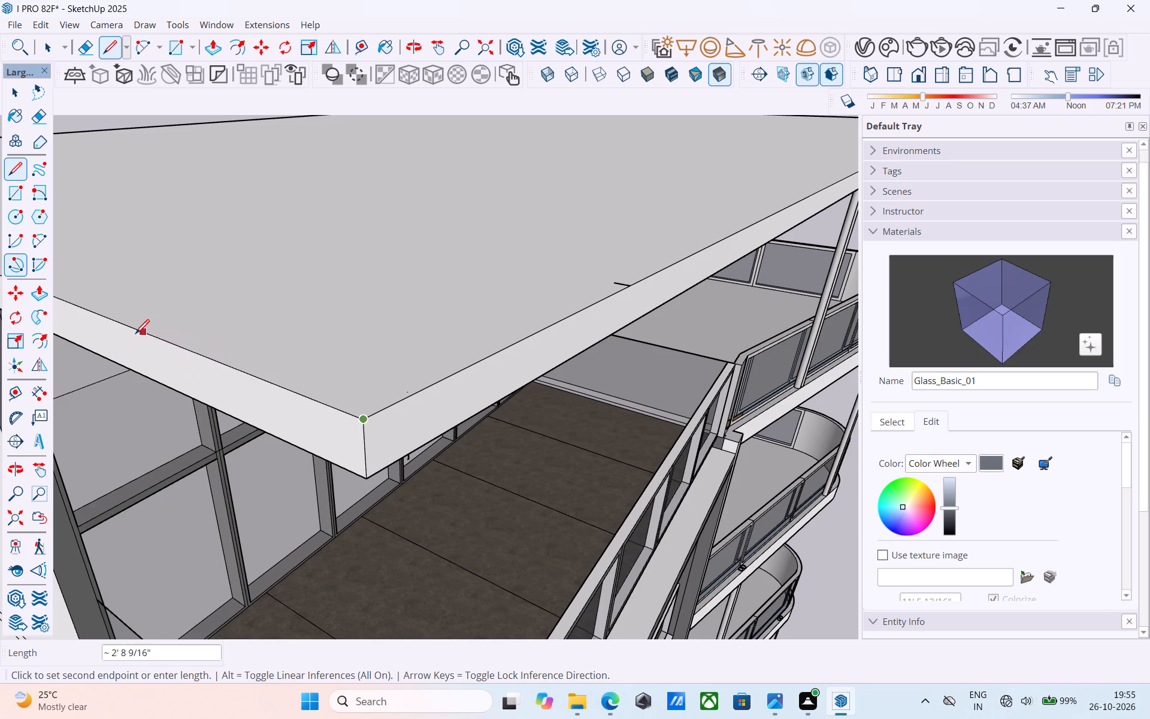
pyautogui.click(71, 303)
pyautogui.click(74, 298)
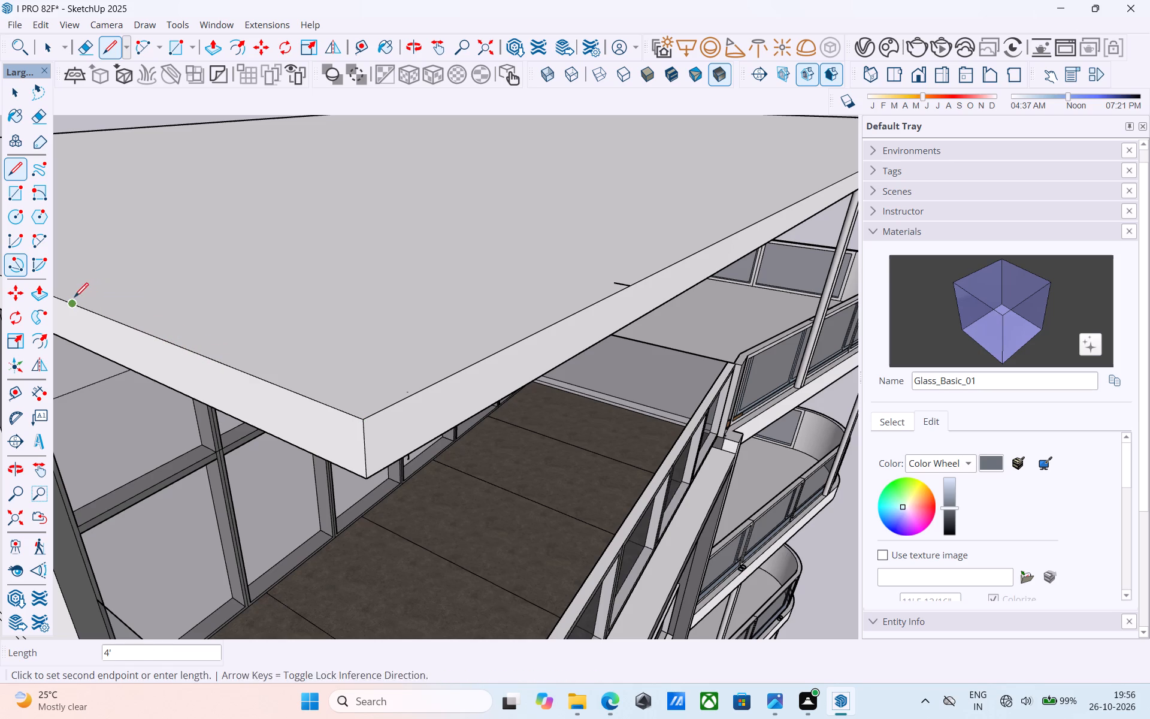
pyautogui.click(108, 281)
# Draw a 2-point arc between the two 4' marks at the roof slab's trimmed corner, with a bulge of about 1' 1 3/4".
pyautogui.press('a')
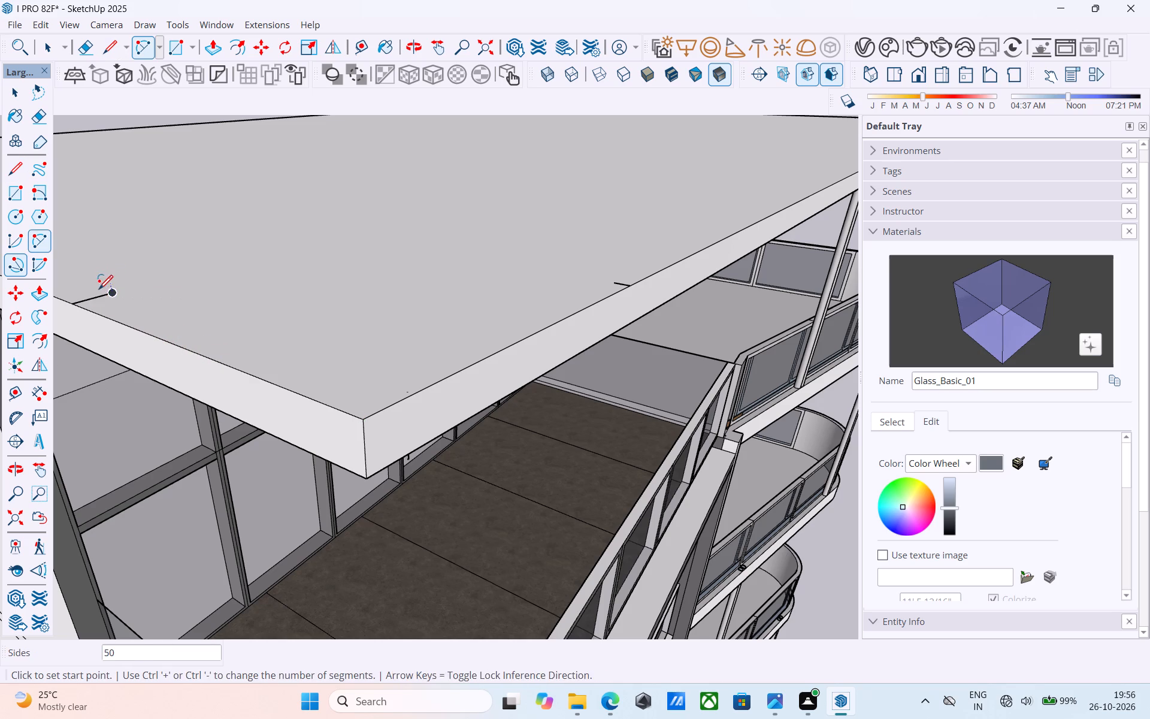
pyautogui.click(74, 301)
pyautogui.click(632, 286)
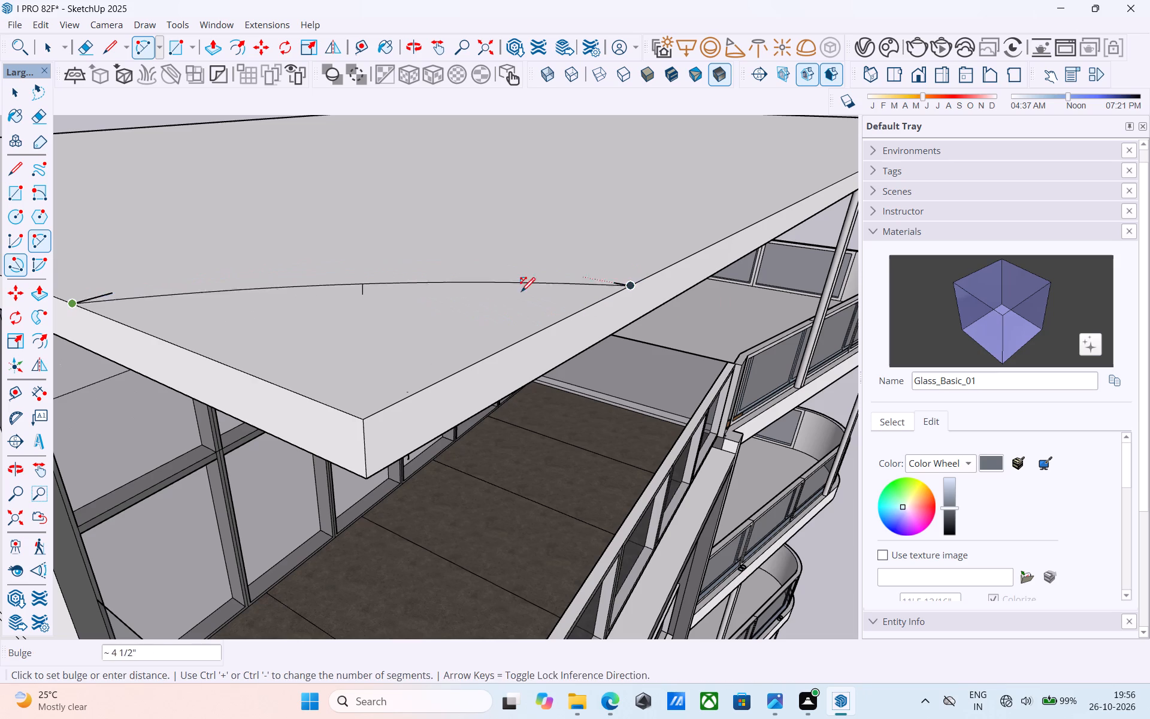
pyautogui.scroll(-1, 446, 300)
pyautogui.moveTo(437, 317); pyautogui.dragTo(431, 483, button='middle')
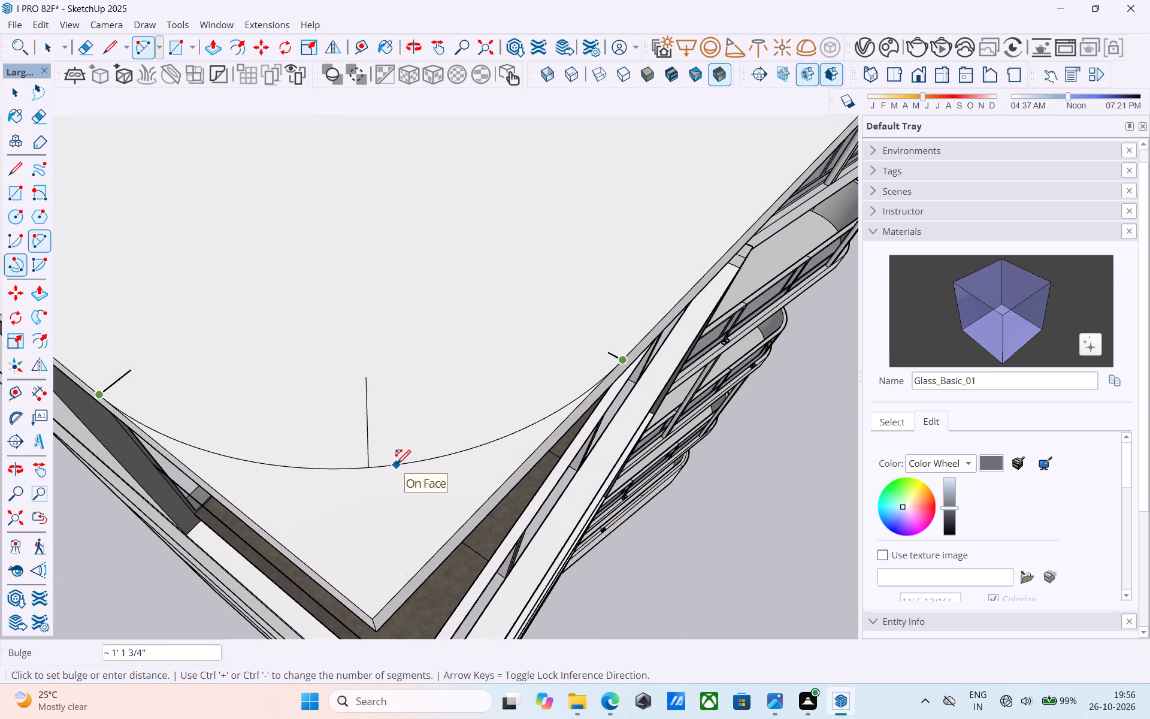
pyautogui.click(397, 466)
# Push/Pull the corner face outside the new arc 6" down through the roof slab's thickness.
pyautogui.scroll(-6, 446, 279)
pyautogui.scroll(5, 402, 413)
pyautogui.press('space')
pyautogui.click(402, 413)
pyautogui.press('p')
pyautogui.click(402, 413)
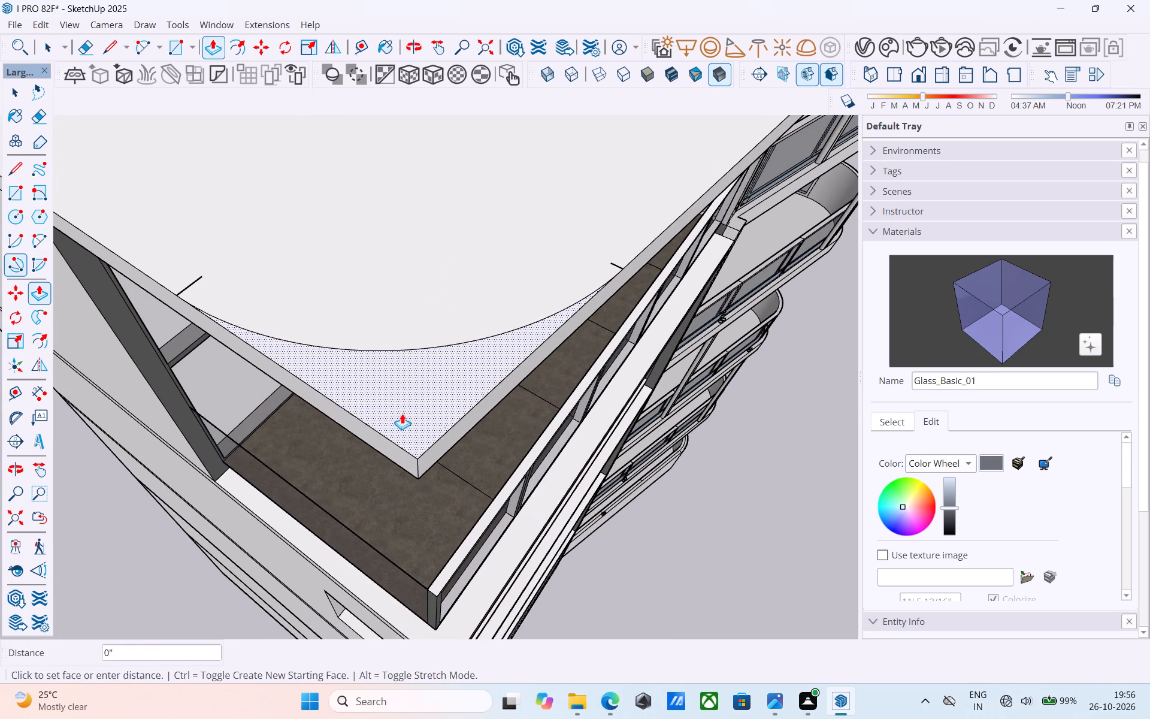
pyautogui.click(399, 443)
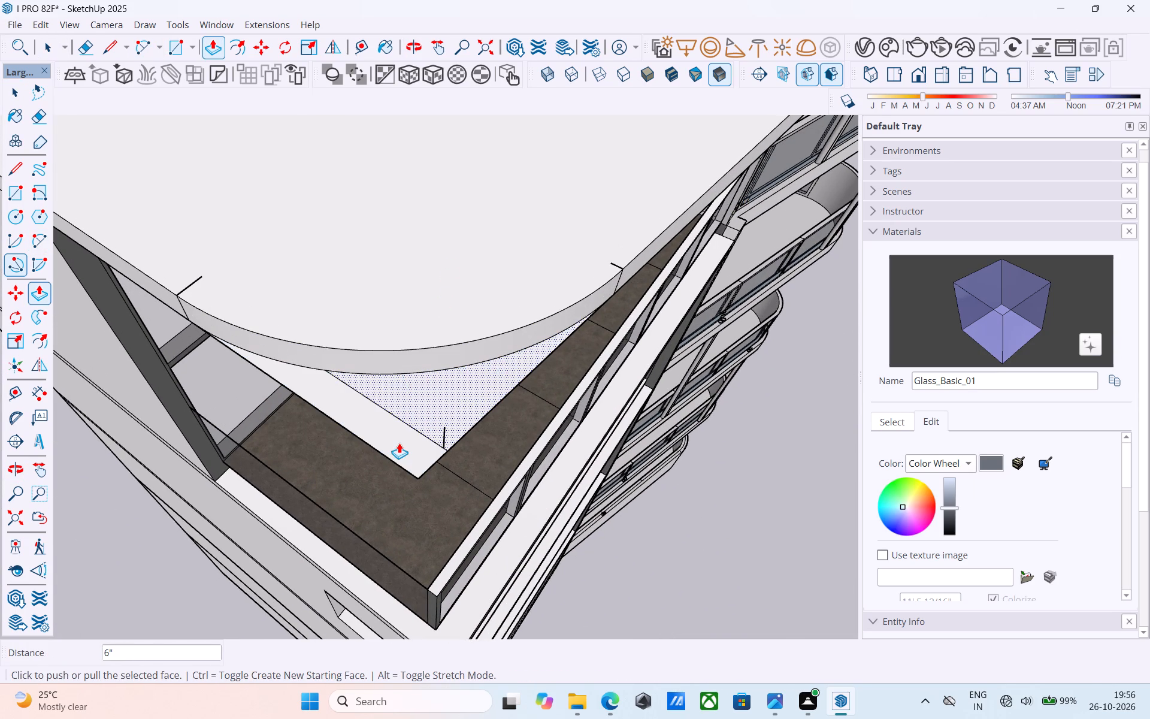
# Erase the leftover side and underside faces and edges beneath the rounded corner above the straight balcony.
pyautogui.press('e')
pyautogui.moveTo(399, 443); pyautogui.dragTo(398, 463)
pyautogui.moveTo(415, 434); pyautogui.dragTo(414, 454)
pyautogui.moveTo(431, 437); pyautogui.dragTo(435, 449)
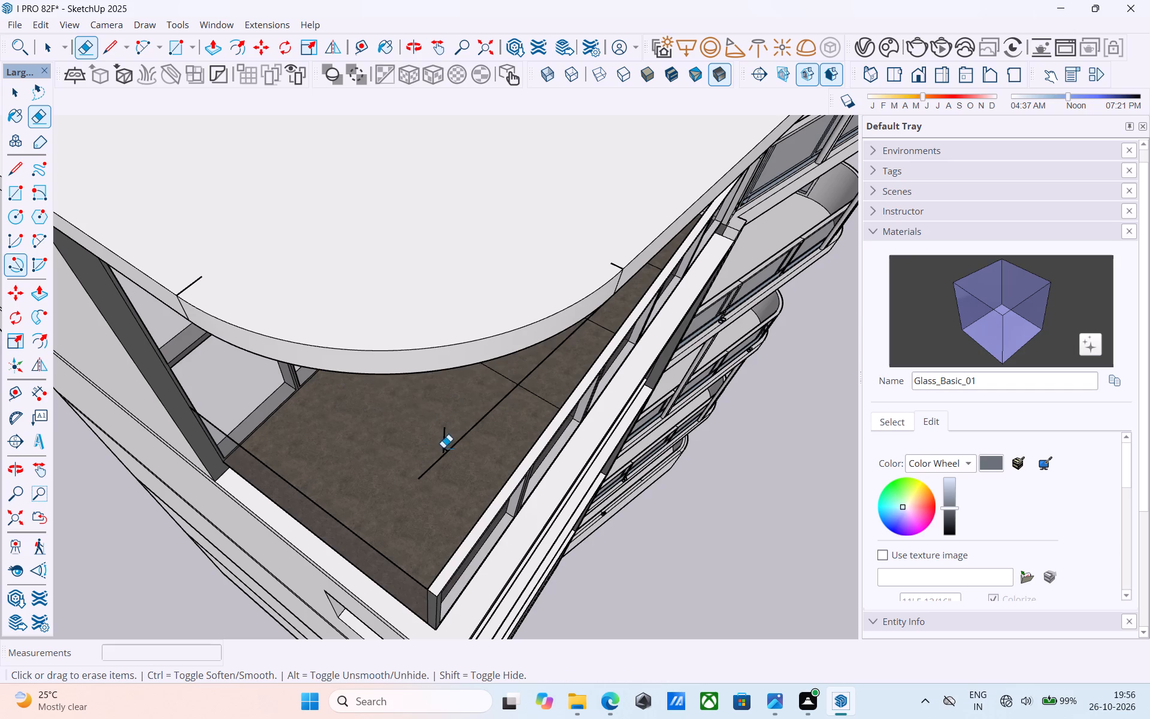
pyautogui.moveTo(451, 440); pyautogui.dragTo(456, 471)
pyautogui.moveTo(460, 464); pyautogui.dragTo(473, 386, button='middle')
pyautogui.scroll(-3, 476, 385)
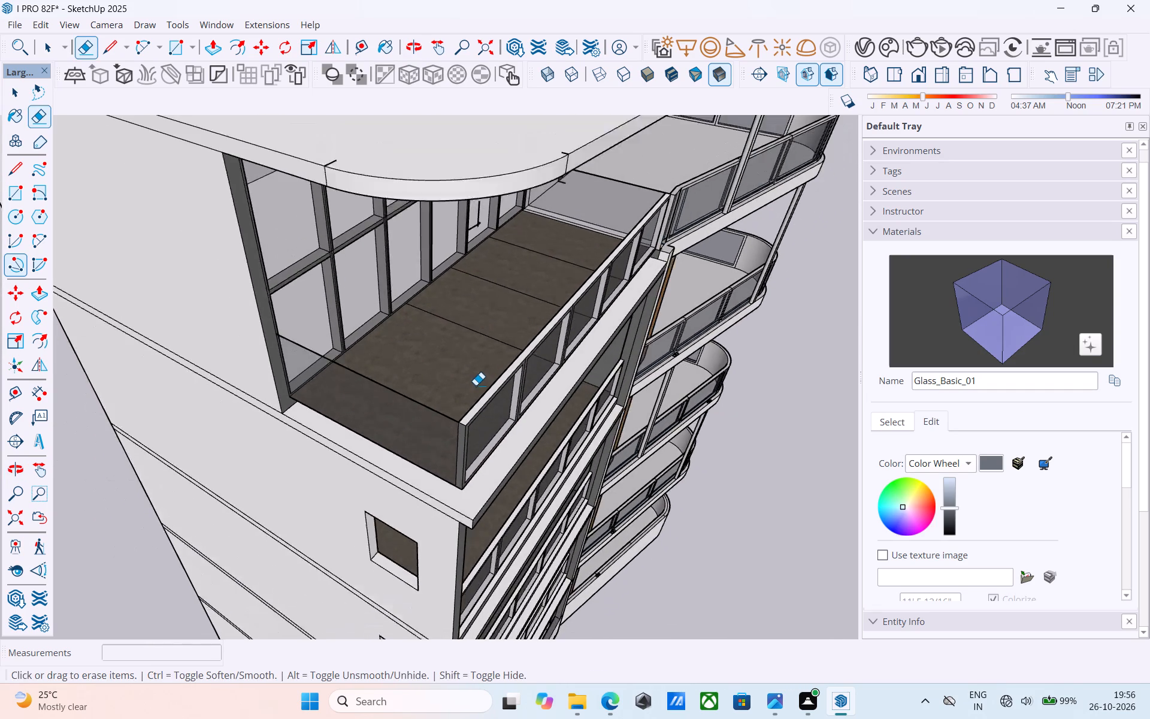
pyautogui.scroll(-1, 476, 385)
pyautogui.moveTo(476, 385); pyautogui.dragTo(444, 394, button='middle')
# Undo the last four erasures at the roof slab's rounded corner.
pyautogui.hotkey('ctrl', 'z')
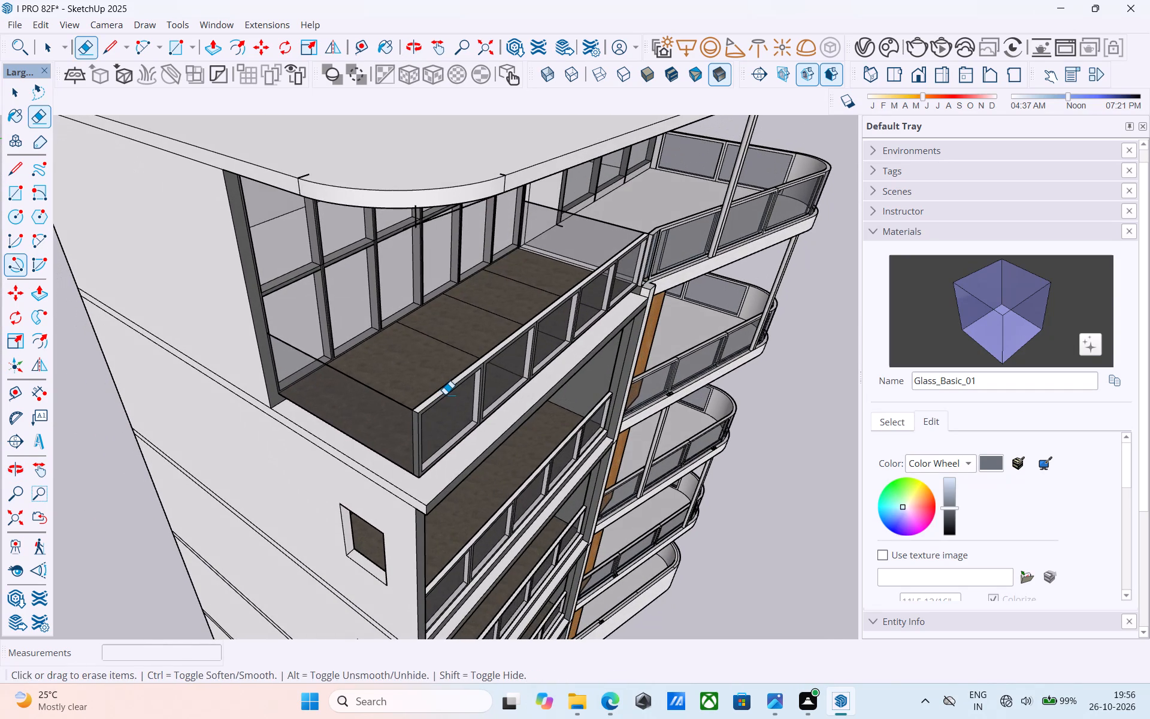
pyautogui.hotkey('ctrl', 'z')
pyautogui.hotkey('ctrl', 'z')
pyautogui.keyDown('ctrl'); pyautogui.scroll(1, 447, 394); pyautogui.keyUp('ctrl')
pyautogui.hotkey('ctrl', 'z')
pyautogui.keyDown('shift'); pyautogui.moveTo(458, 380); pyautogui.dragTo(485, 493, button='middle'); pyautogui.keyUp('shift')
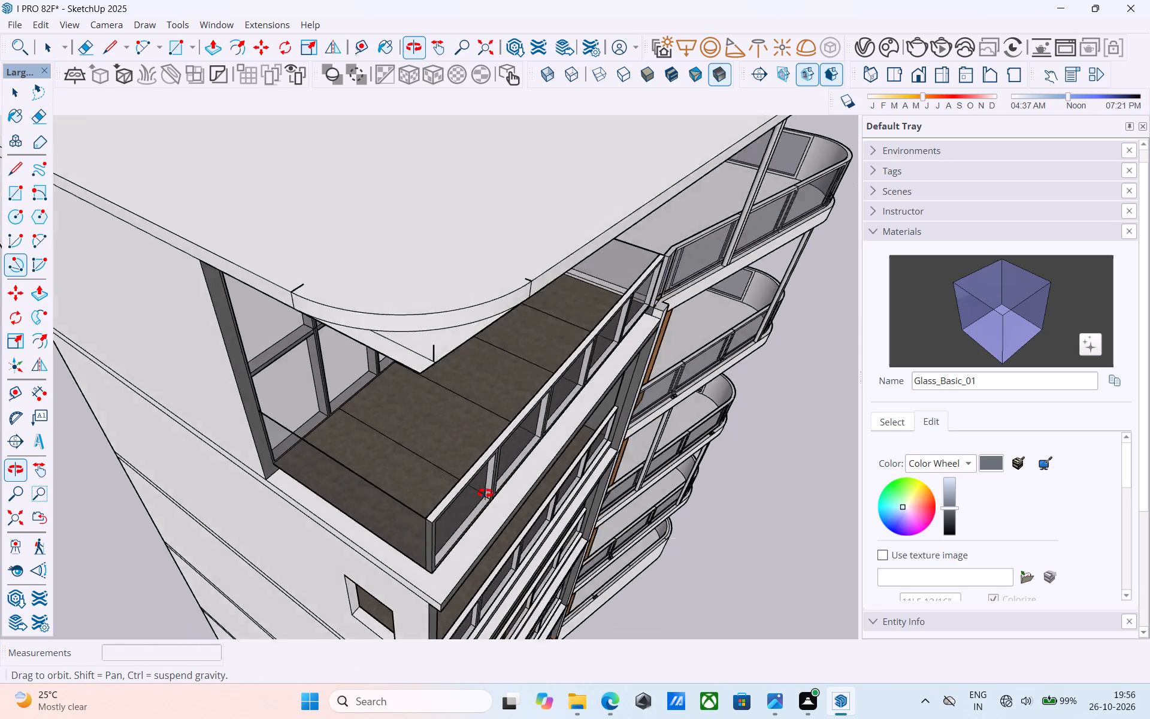
# Erase the leftover faces and edges projecting beyond the rounded roof corner above the straight balcony.
pyautogui.keyDown('shift'); pyautogui.moveTo(485, 493); pyautogui.dragTo(550, 499, button='middle'); pyautogui.keyUp('shift')
pyautogui.scroll(4, 518, 403)
pyautogui.moveTo(517, 392); pyautogui.dragTo(788, 300, button='middle')
pyautogui.moveTo(552, 319); pyautogui.dragTo(594, 245)
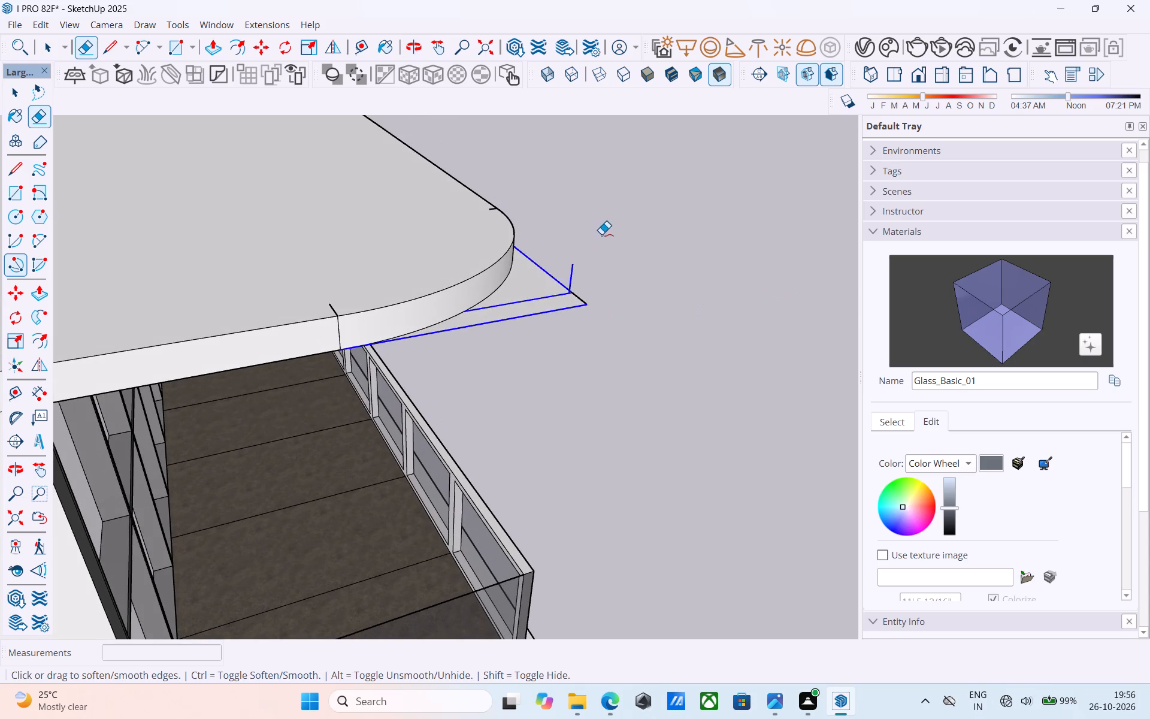
pyautogui.moveTo(568, 286); pyautogui.dragTo(588, 265)
pyautogui.moveTo(549, 331); pyautogui.dragTo(574, 279)
pyautogui.moveTo(564, 294); pyautogui.dragTo(582, 263)
pyautogui.moveTo(566, 292); pyautogui.dragTo(599, 231)
pyautogui.moveTo(543, 376); pyautogui.dragTo(562, 270, button='middle')
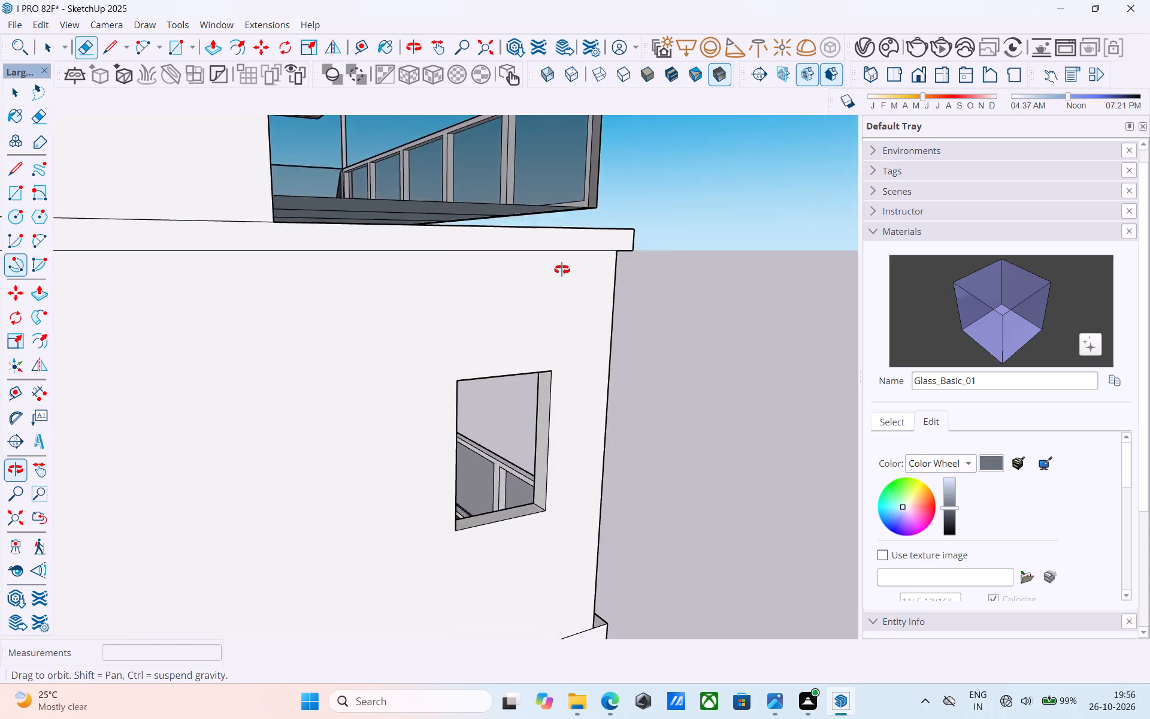
pyautogui.moveTo(562, 270); pyautogui.dragTo(549, 330, button='middle')
pyautogui.scroll(-6, 548, 321)
pyautogui.keyDown('shift'); pyautogui.moveTo(548, 321); pyautogui.dragTo(509, 401, button='middle'); pyautogui.keyUp('shift')
pyautogui.scroll(3, 506, 384)
pyautogui.press('space')
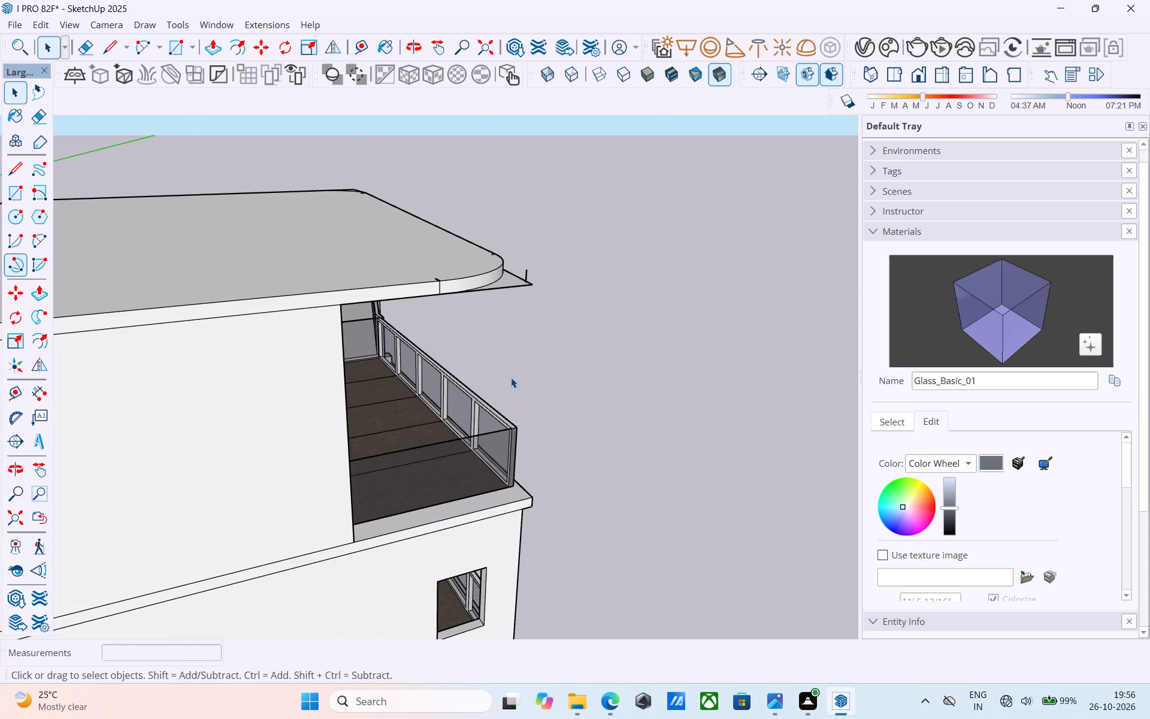
# Erase the remaining straight edges and short vertical line projecting beyond that rounded roof corner.
pyautogui.press('e')
pyautogui.scroll(3, 517, 348)
pyautogui.scroll(-3, 534, 258)
pyautogui.moveTo(534, 258); pyautogui.dragTo(530, 327, button='middle')
pyautogui.scroll(3, 522, 363)
pyautogui.moveTo(506, 454); pyautogui.dragTo(531, 443)
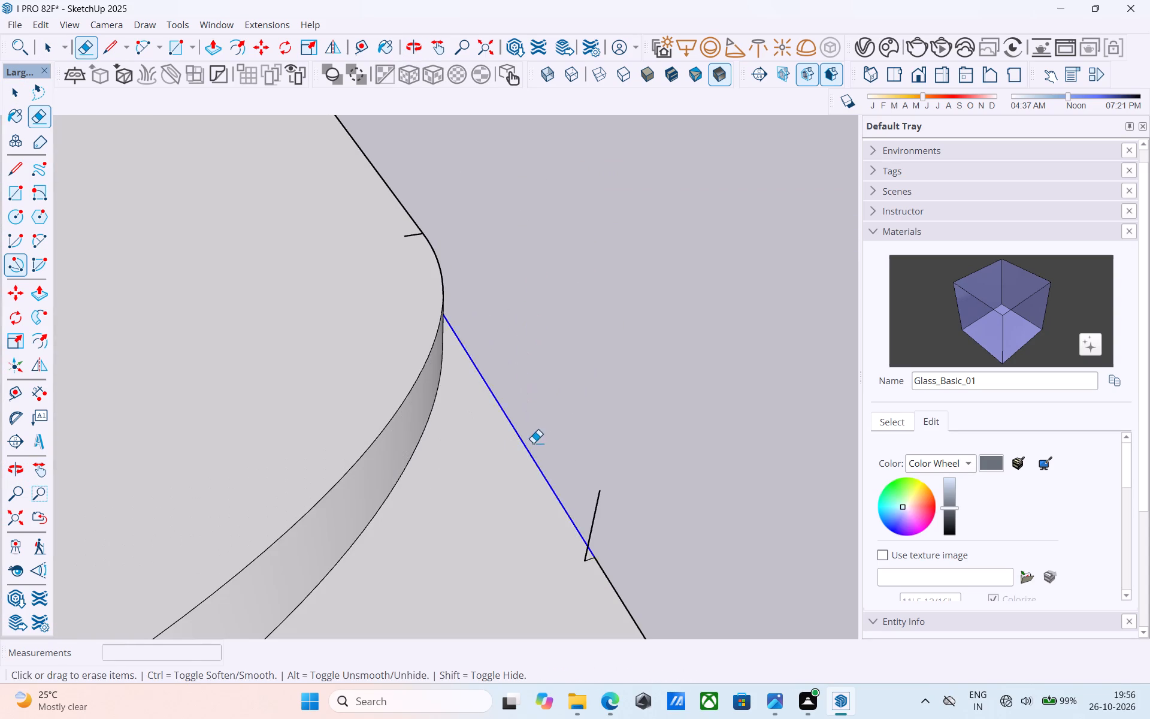
pyautogui.scroll(-6, 541, 351)
pyautogui.scroll(4, 535, 418)
pyautogui.moveTo(559, 244); pyautogui.dragTo(572, 275)
pyautogui.moveTo(567, 241); pyautogui.dragTo(613, 219)
pyautogui.moveTo(594, 250); pyautogui.dragTo(609, 231)
pyautogui.click(587, 239)
# Erase the two short 4' marking lines at the ends of the rounded roof corner's arc above the straight balcony.
pyautogui.moveTo(581, 280); pyautogui.dragTo(484, 279, button='middle')
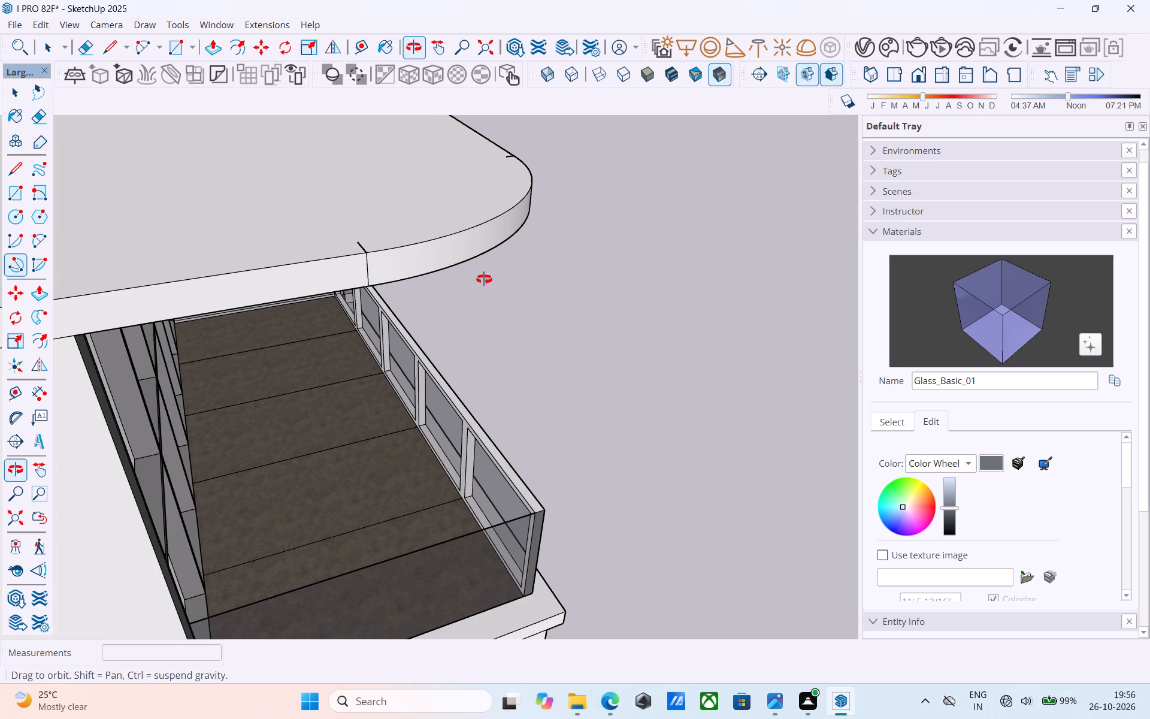
pyautogui.moveTo(484, 279); pyautogui.dragTo(402, 283, button='middle')
pyautogui.scroll(-3, 408, 273)
pyautogui.keyDown('shift'); pyautogui.moveTo(411, 277); pyautogui.dragTo(547, 422, button='middle'); pyautogui.keyUp('shift')
pyautogui.scroll(2, 474, 509)
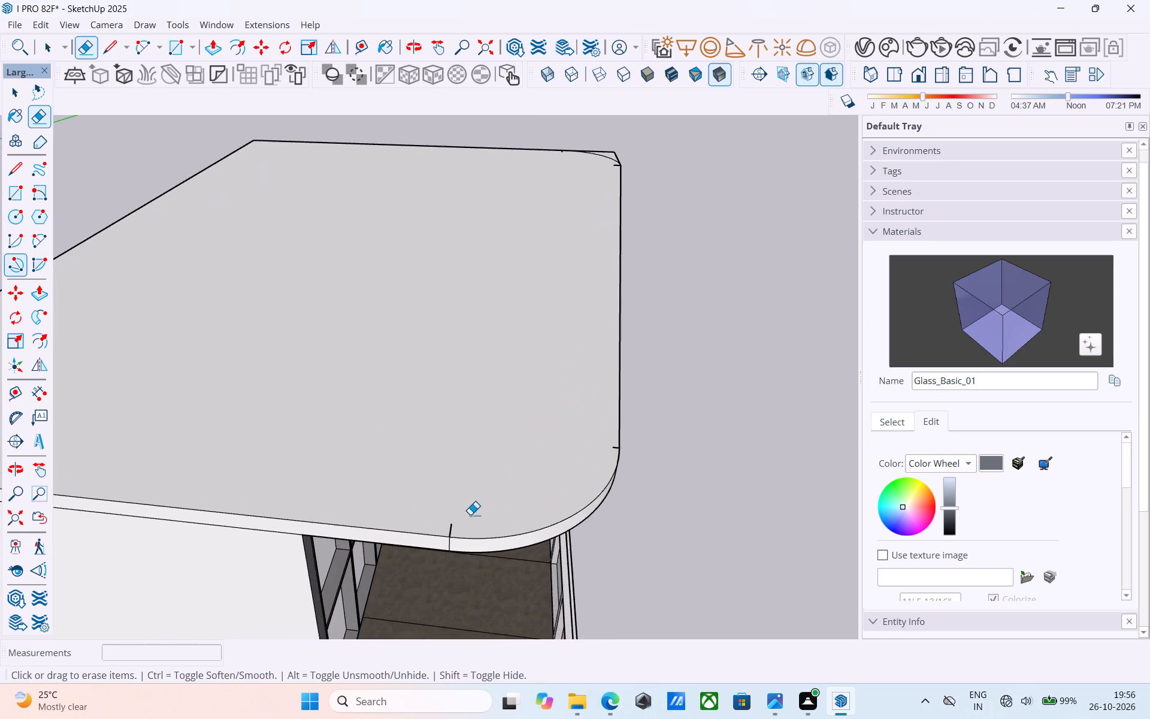
pyautogui.scroll(4, 470, 515)
pyautogui.click(451, 528)
pyautogui.moveTo(658, 424); pyautogui.dragTo(658, 404)
# Push/Pull the corner face outside the arc above the curved balcony down through the roof slab's thickness.
pyautogui.scroll(-9, 658, 406)
pyautogui.keyDown('shift'); pyautogui.moveTo(658, 401); pyautogui.dragTo(267, 358, button='middle'); pyautogui.keyUp('shift')
pyautogui.keyDown('shift'); pyautogui.moveTo(531, 307); pyautogui.dragTo(334, 253, button='middle'); pyautogui.keyUp('shift')
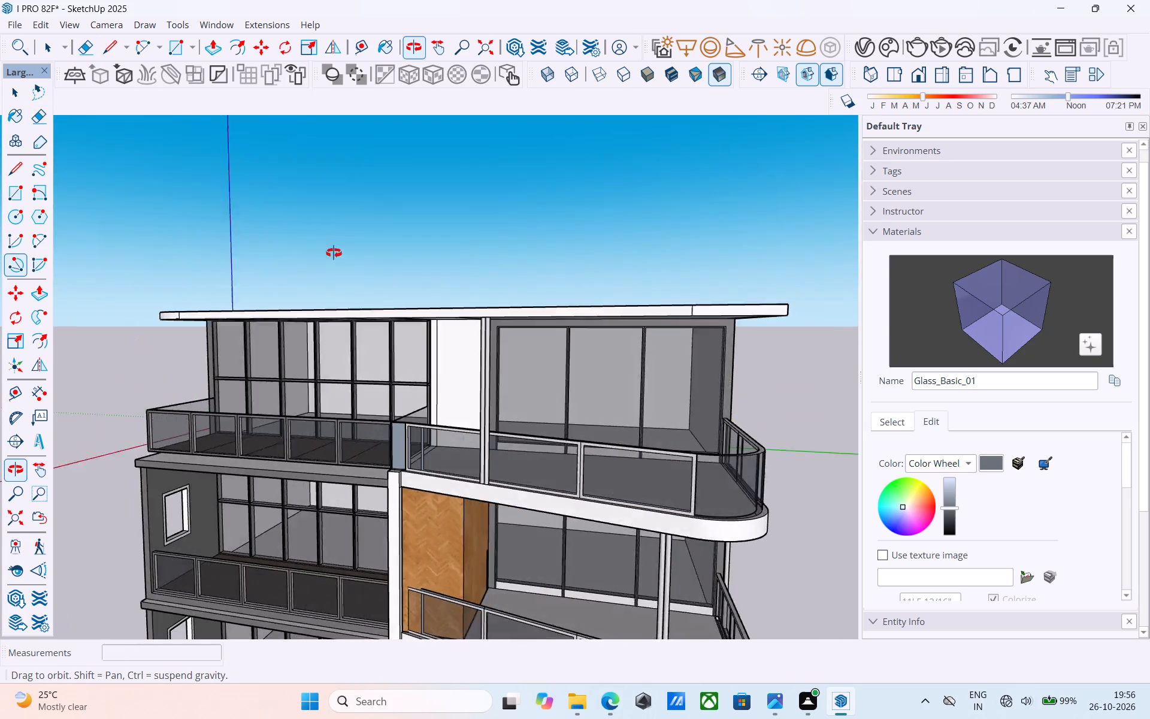
pyautogui.keyDown('shift'); pyautogui.moveTo(334, 253); pyautogui.dragTo(270, 260, button='middle'); pyautogui.keyUp('shift')
pyautogui.moveTo(588, 320); pyautogui.dragTo(303, 386, button='middle')
pyautogui.scroll(4, 398, 430)
pyautogui.keyDown('shift'); pyautogui.moveTo(432, 365); pyautogui.dragTo(434, 340, button='middle'); pyautogui.keyUp('shift')
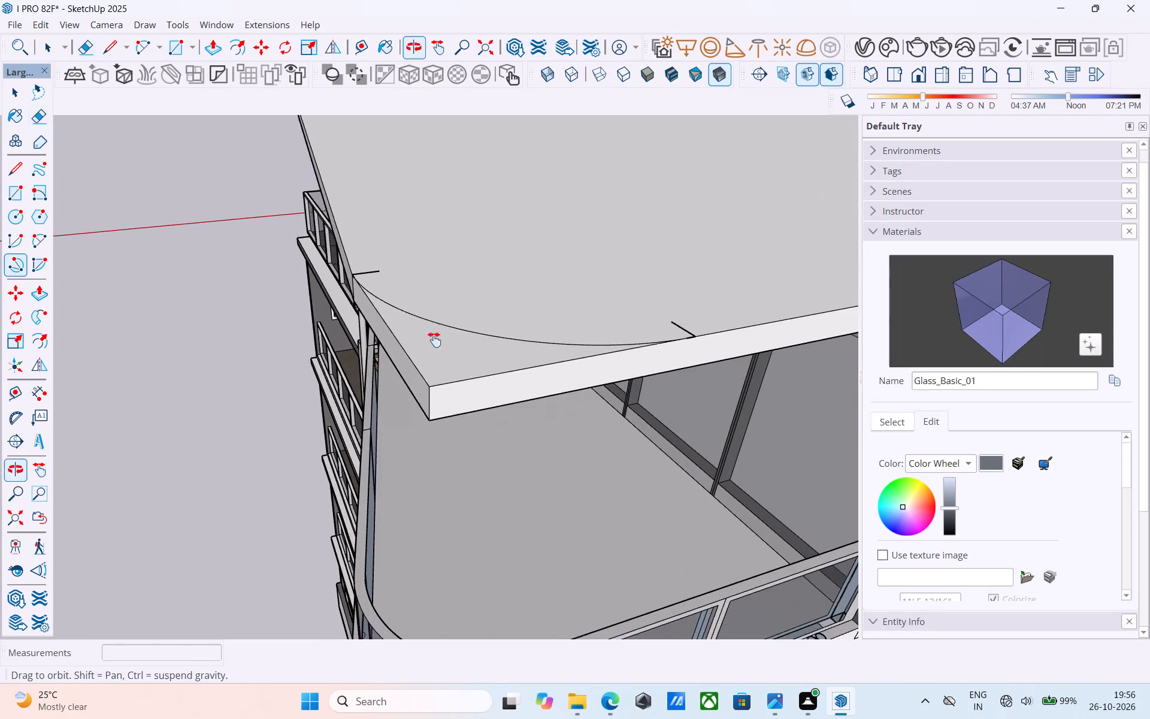
pyautogui.keyDown('shift'); pyautogui.moveTo(434, 340); pyautogui.dragTo(419, 295, button='middle'); pyautogui.keyUp('shift')
pyautogui.press('p')
pyautogui.scroll(3, 414, 321)
pyautogui.click(414, 321)
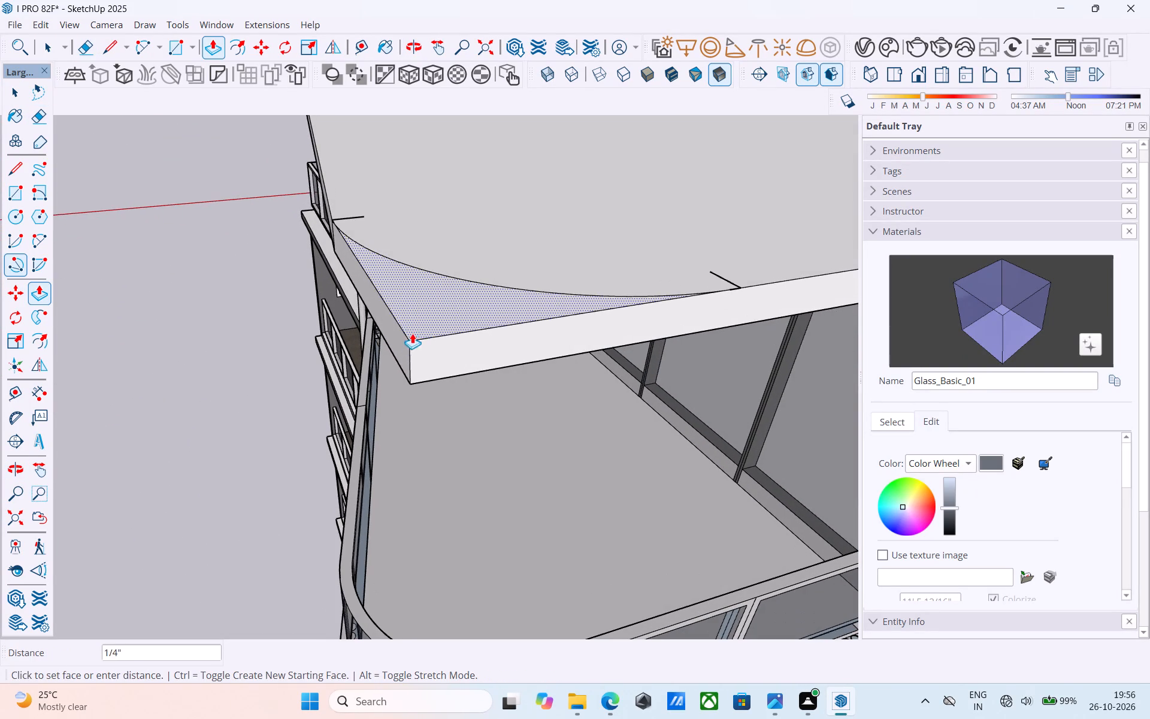
pyautogui.click(405, 375)
# Erase the leftover faces and straight edges projecting beyond the rounded roof corner above the curved balcony.
pyautogui.moveTo(404, 386); pyautogui.dragTo(374, 368, button='middle')
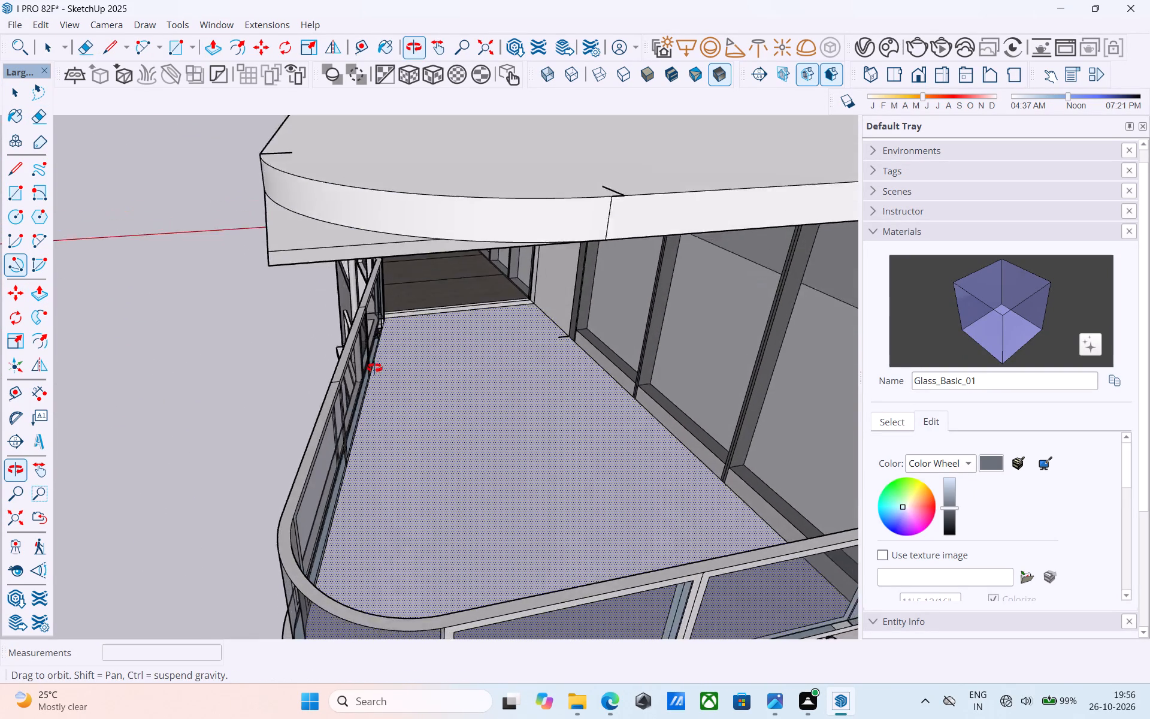
pyautogui.moveTo(374, 368); pyautogui.dragTo(328, 367, button='middle')
pyautogui.press('e')
pyautogui.moveTo(124, 217); pyautogui.dragTo(144, 279)
pyautogui.moveTo(101, 213); pyautogui.dragTo(88, 197)
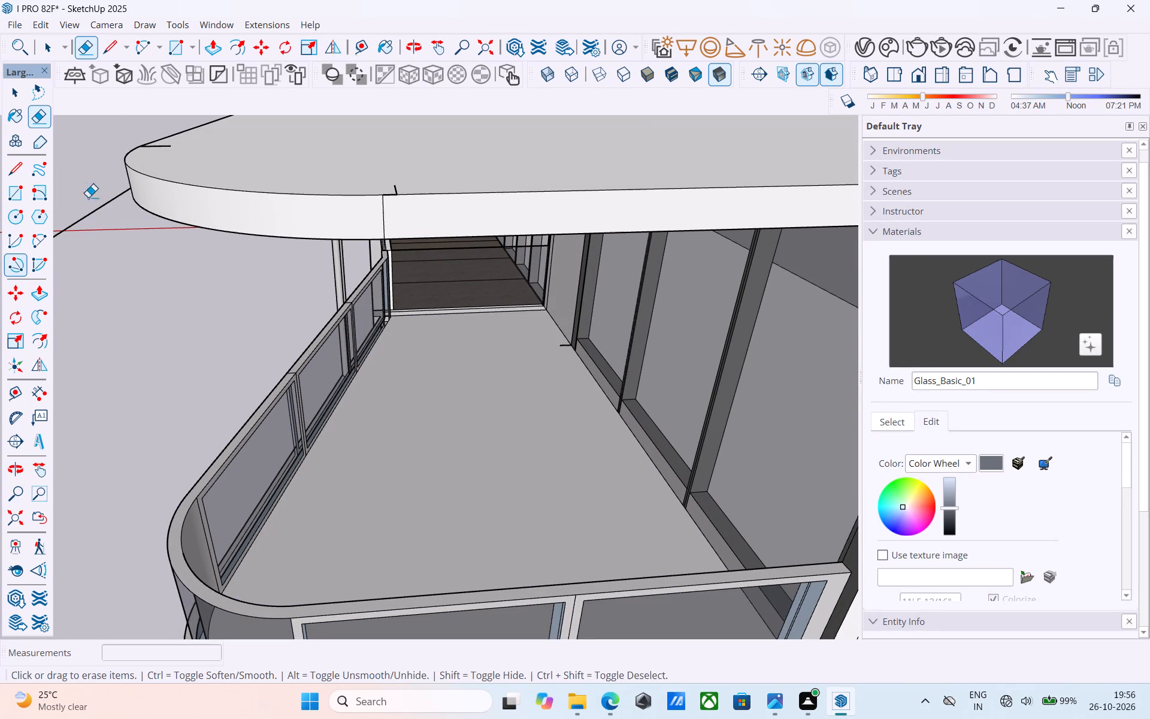
pyautogui.moveTo(88, 197); pyautogui.dragTo(75, 185)
# Erase the short marking lines at both ends of the roof corner's arc above the curved balcony, including the last stub.
pyautogui.keyDown('shift'); pyautogui.moveTo(92, 208); pyautogui.dragTo(172, 232, button='middle'); pyautogui.keyUp('shift')
pyautogui.moveTo(268, 210); pyautogui.dragTo(273, 242, button='middle')
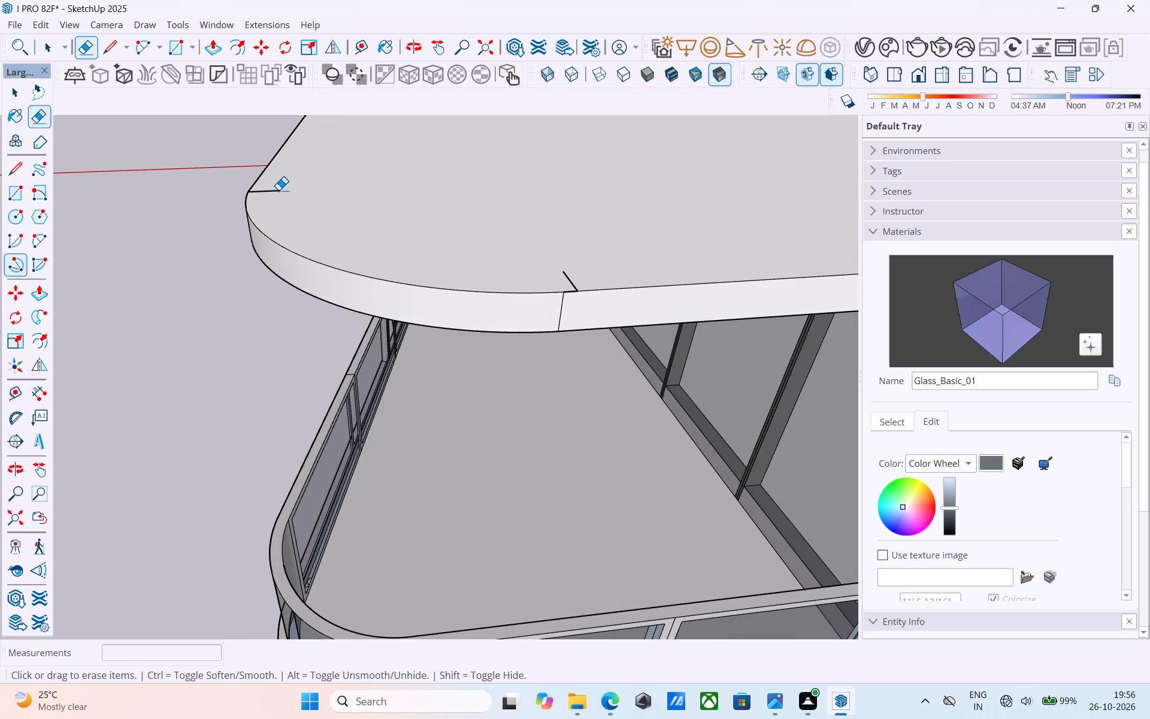
pyautogui.click(279, 190)
pyautogui.moveTo(563, 285); pyautogui.dragTo(573, 280)
pyautogui.keyDown('shift'); pyautogui.moveTo(586, 297); pyautogui.dragTo(541, 301, button='middle'); pyautogui.keyUp('shift')
pyautogui.keyDown('shift'); pyautogui.scroll(1, 565, 297); pyautogui.keyUp('shift')
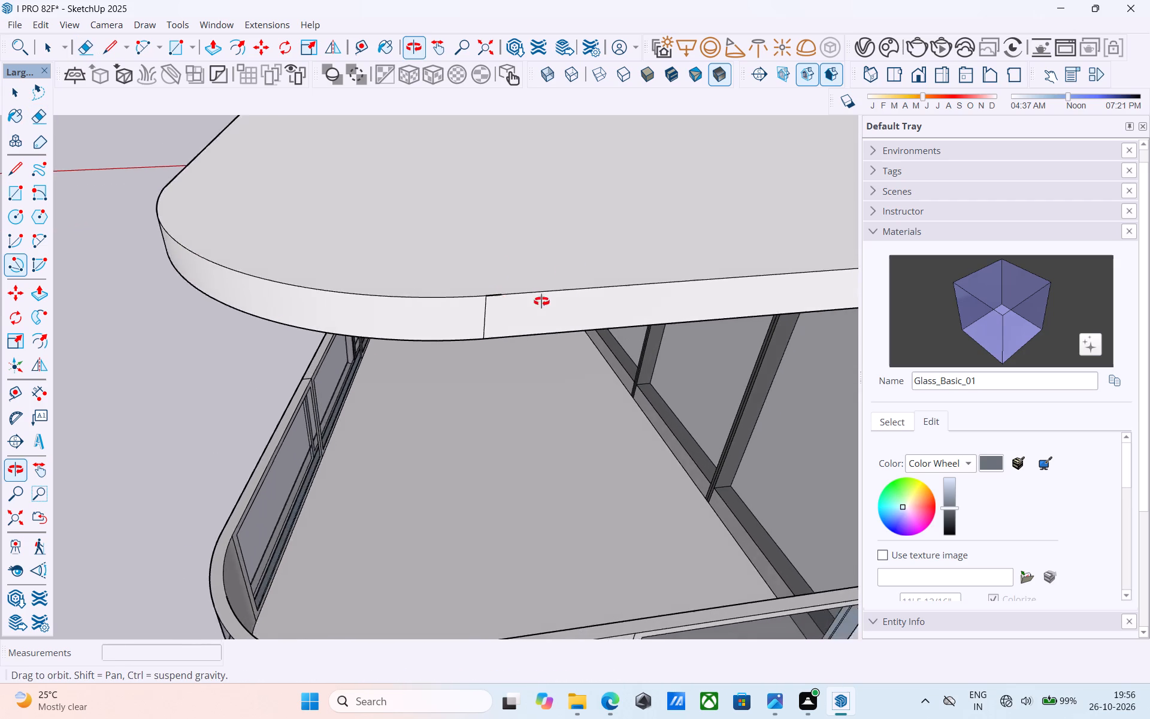
pyautogui.keyDown('shift'); pyautogui.moveTo(541, 301); pyautogui.dragTo(583, 308, button='middle'); pyautogui.keyUp('shift')
pyautogui.scroll(7, 523, 288)
pyautogui.press('space')
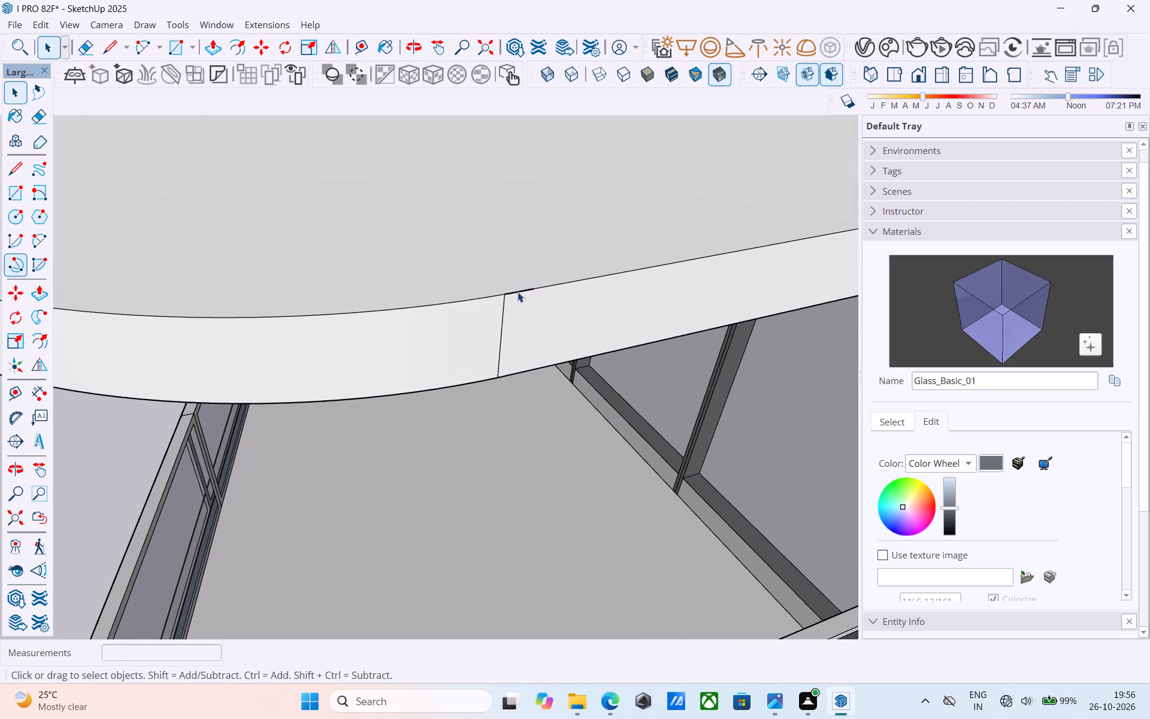
pyautogui.click(518, 291)
pyautogui.press('Delete')
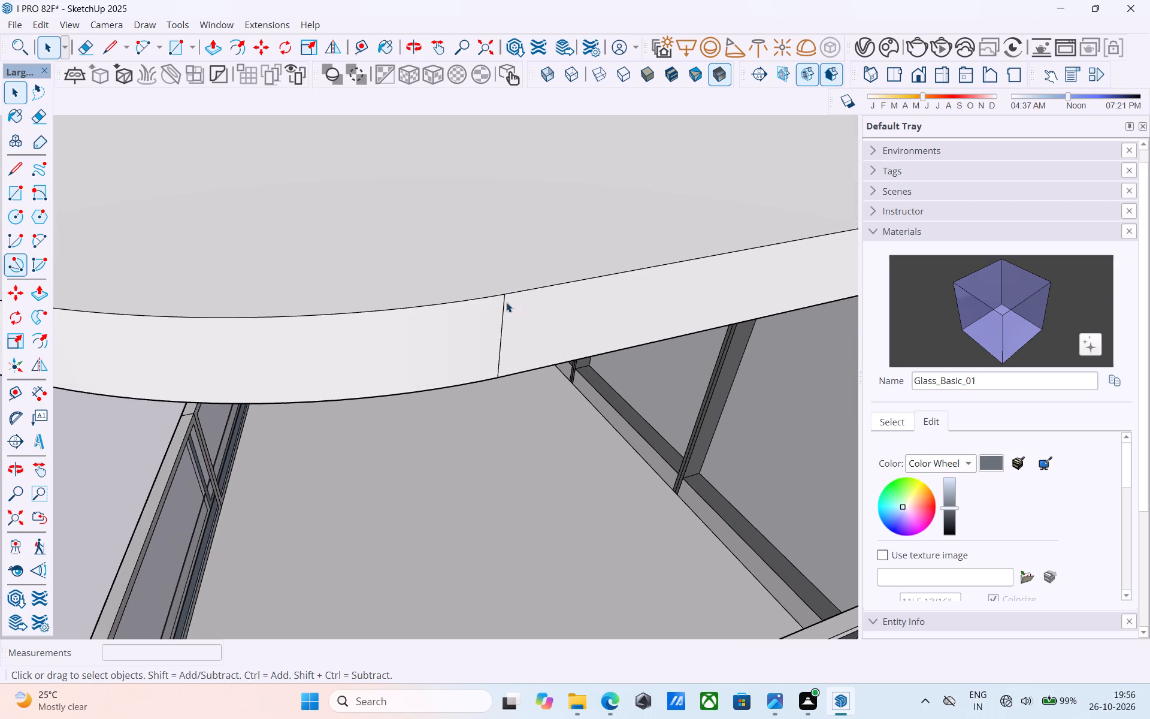
# Hide the vertical seam edge where the curved-balcony roof corner meets the slab's straight side face.
pyautogui.click(502, 304)
pyautogui.click(504, 304)
pyautogui.rightClick(504, 304)
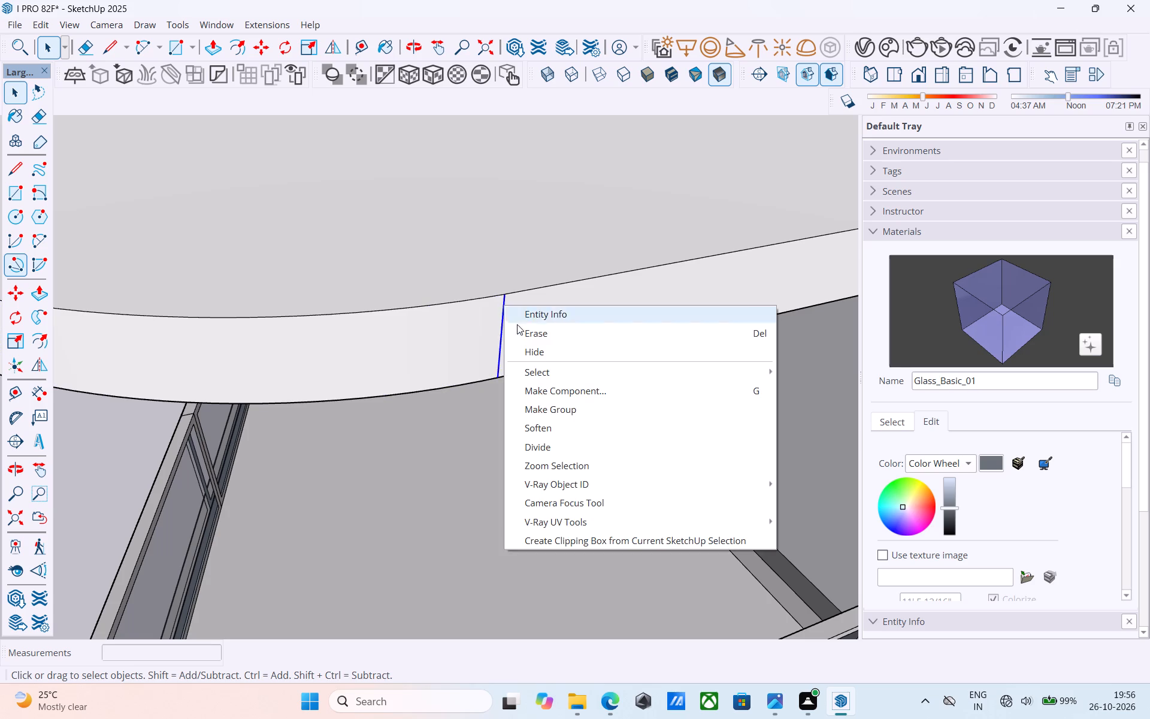
pyautogui.click(558, 359)
# Hide the two vertical seam edges where the curved-balcony roof corner meets the slab's front face.
pyautogui.scroll(-17, 562, 358)
pyautogui.moveTo(431, 329); pyautogui.dragTo(738, 336, button='middle')
pyautogui.scroll(4, 521, 291)
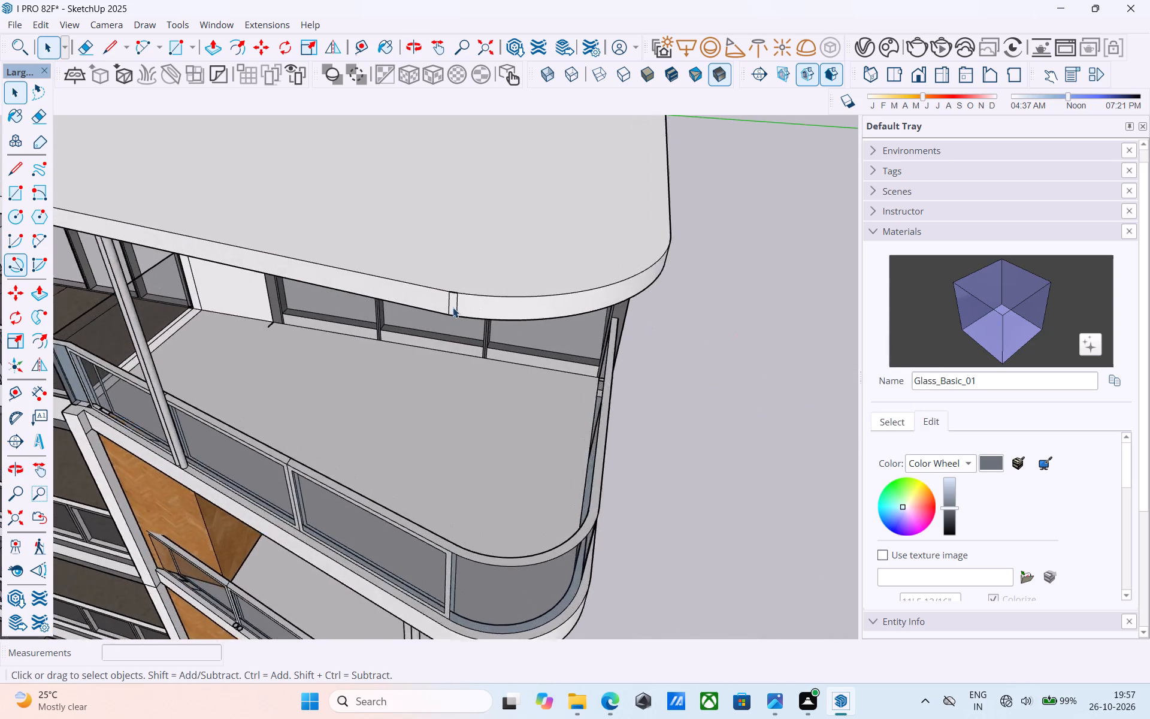
pyautogui.scroll(13, 453, 307)
pyautogui.click(447, 292)
pyautogui.rightClick(447, 292)
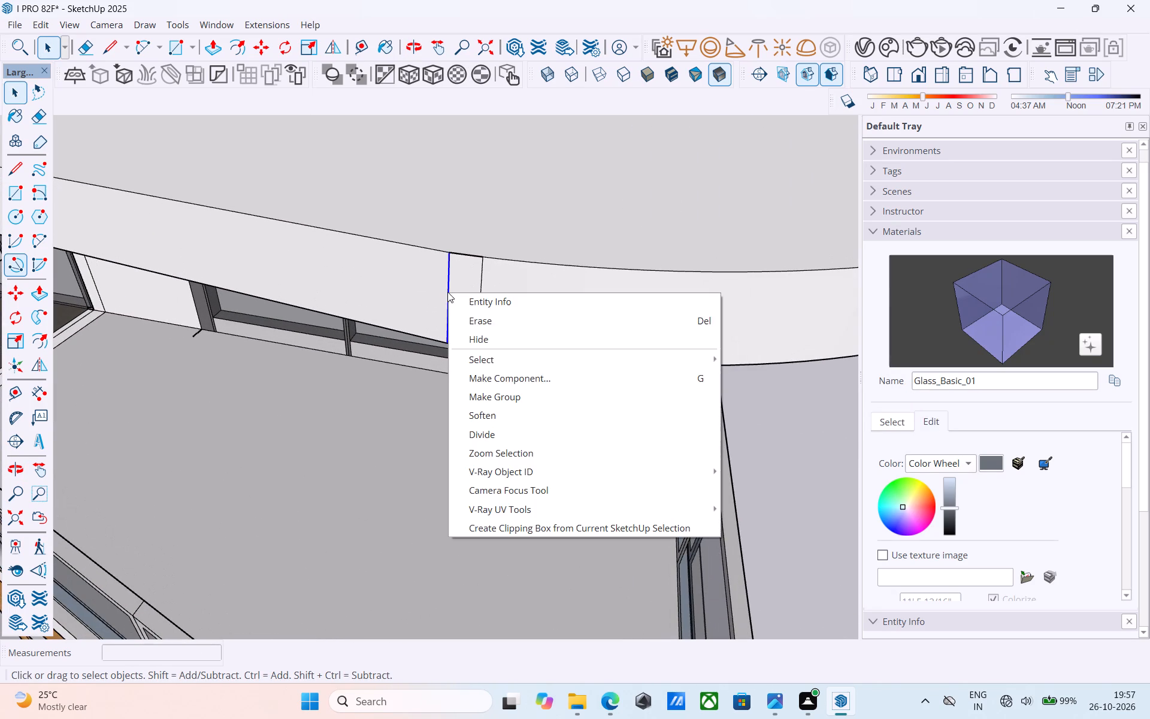
pyautogui.click(477, 342)
pyautogui.click(481, 279)
pyautogui.rightClick(481, 279)
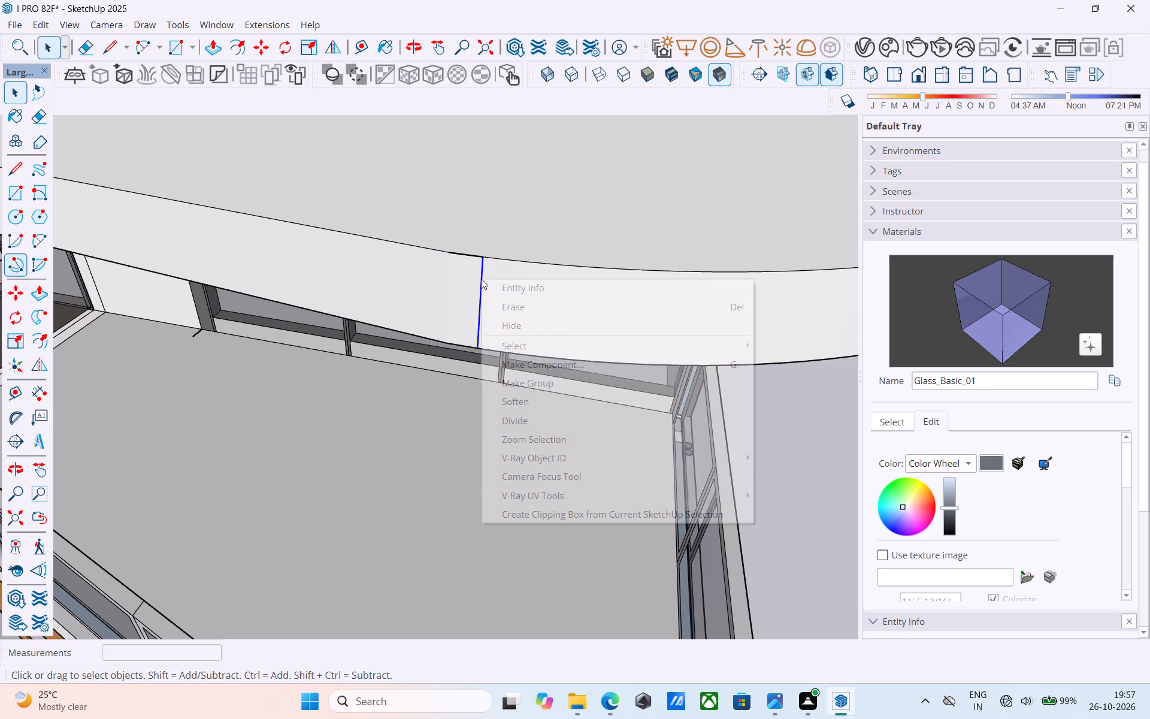
pyautogui.click(503, 326)
# Delete the short leftover line along the slab's top edge where the front face meets the curved-balcony corner.
pyautogui.middleClick(483, 280)
pyautogui.scroll(3, 478, 281)
pyautogui.click(478, 247)
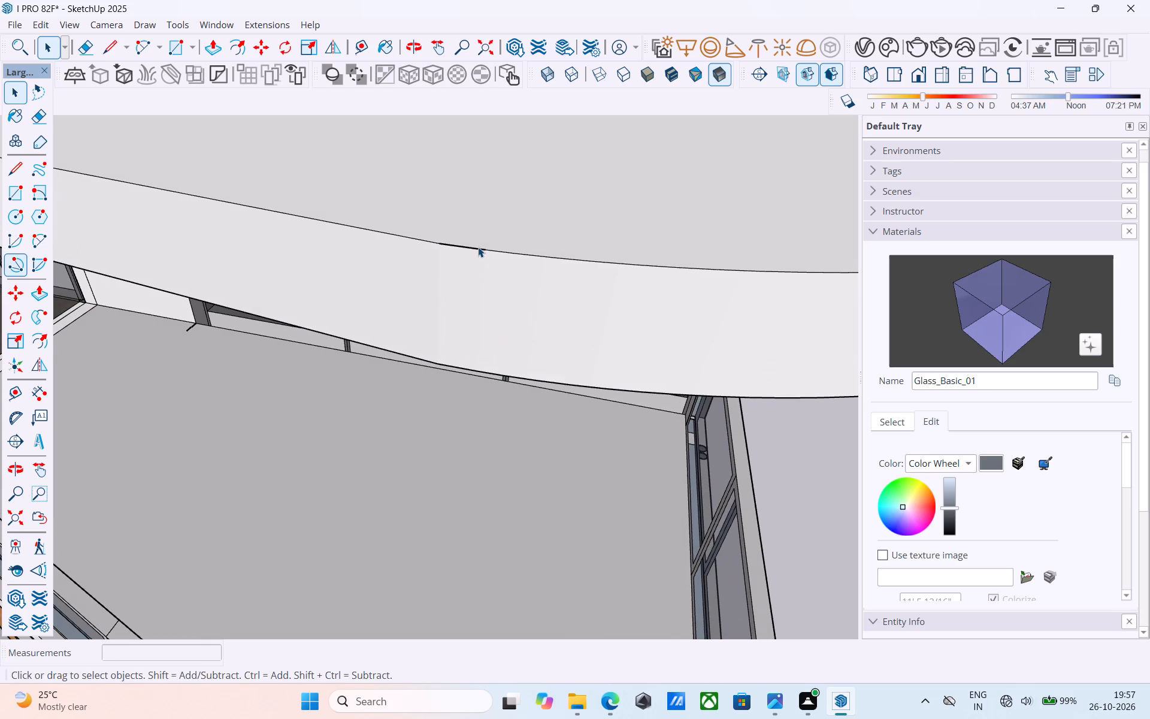
pyautogui.press('Delete')
# Hide the vertical seam edge where the rounded roof corner above the straight balcony meets the slab's front face.
pyautogui.scroll(-20, 478, 247)
pyautogui.scroll(-5, 478, 247)
pyautogui.keyDown('shift'); pyautogui.moveTo(481, 246); pyautogui.dragTo(676, 341, button='middle'); pyautogui.keyUp('shift')
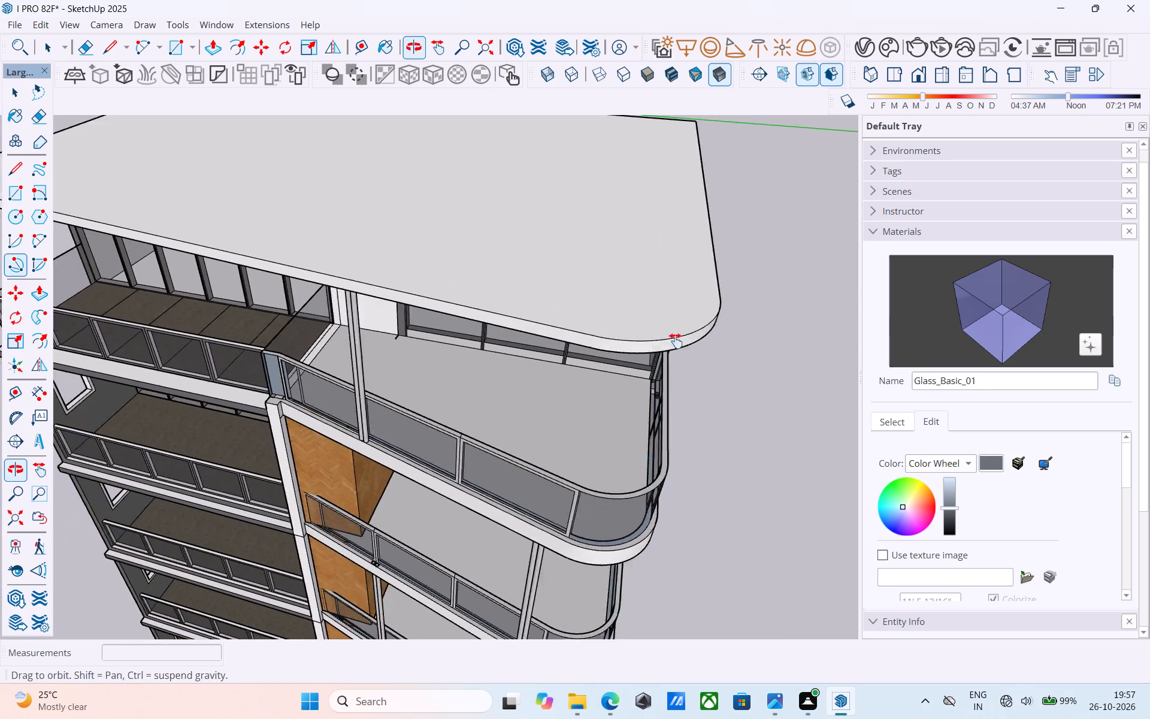
pyautogui.keyDown('shift'); pyautogui.moveTo(676, 341); pyautogui.dragTo(751, 341, button='middle'); pyautogui.keyUp('shift')
pyautogui.scroll(-4, 752, 315)
pyautogui.moveTo(492, 327); pyautogui.dragTo(855, 374, button='middle')
pyautogui.moveTo(441, 364); pyautogui.dragTo(520, 352, button='middle')
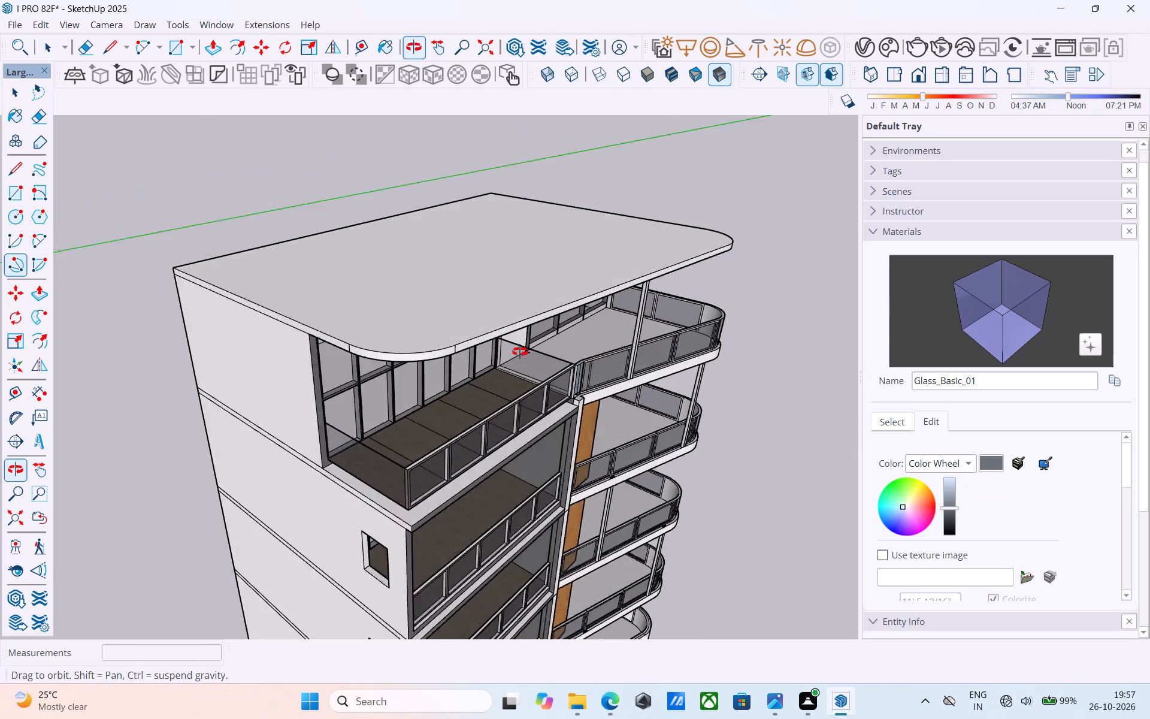
pyautogui.moveTo(520, 352); pyautogui.dragTo(555, 342, button='middle')
pyautogui.scroll(5, 500, 340)
pyautogui.moveTo(491, 334); pyautogui.dragTo(413, 330, button='middle')
pyautogui.moveTo(350, 307); pyautogui.dragTo(442, 346, button='middle')
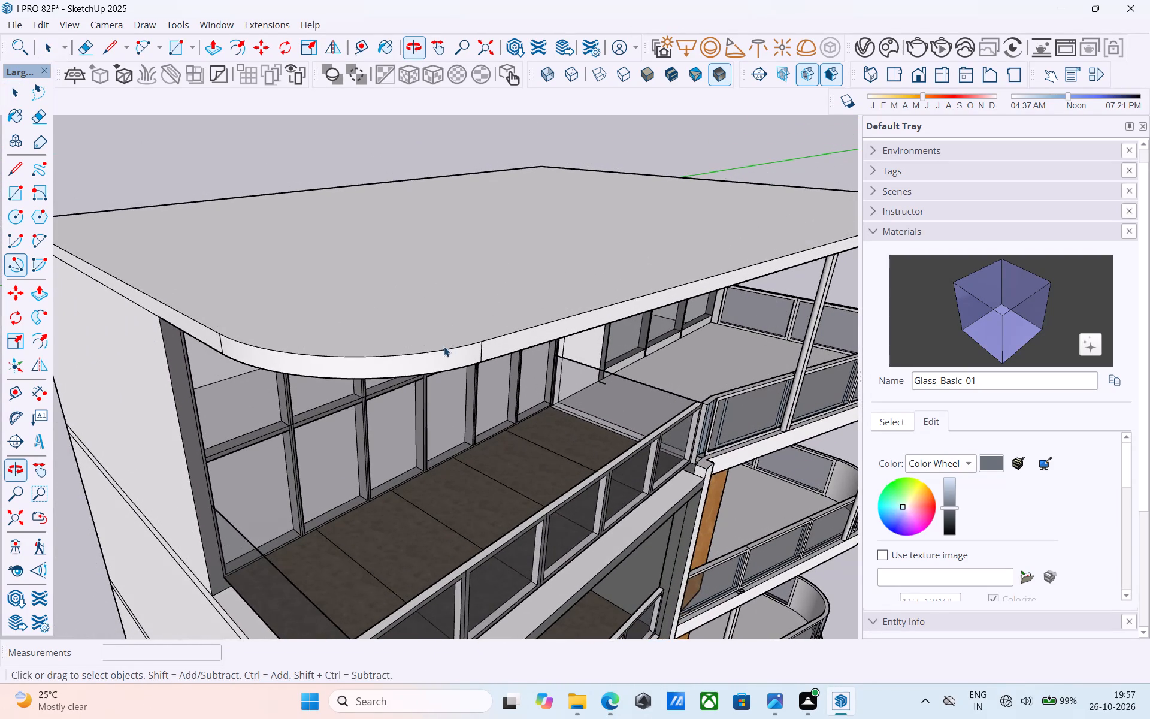
pyautogui.scroll(6, 486, 352)
pyautogui.click(478, 350)
pyautogui.rightClick(478, 349)
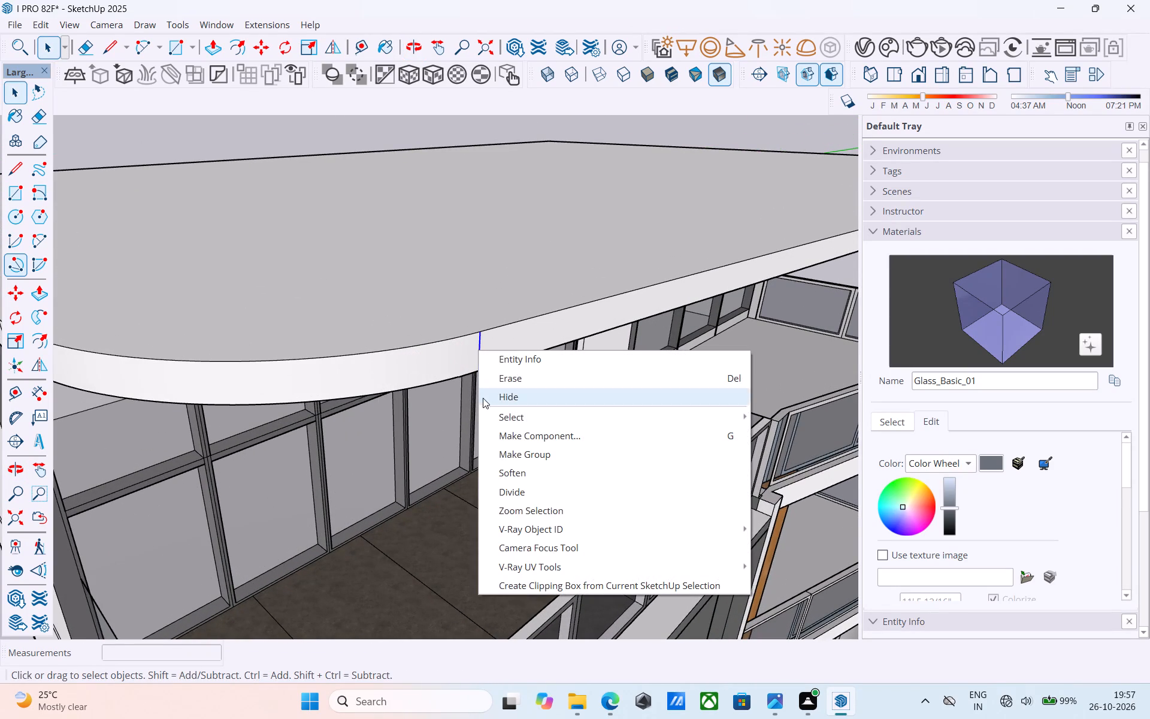
pyautogui.click(506, 401)
pyautogui.scroll(-6, 534, 392)
pyautogui.scroll(5, 376, 374)
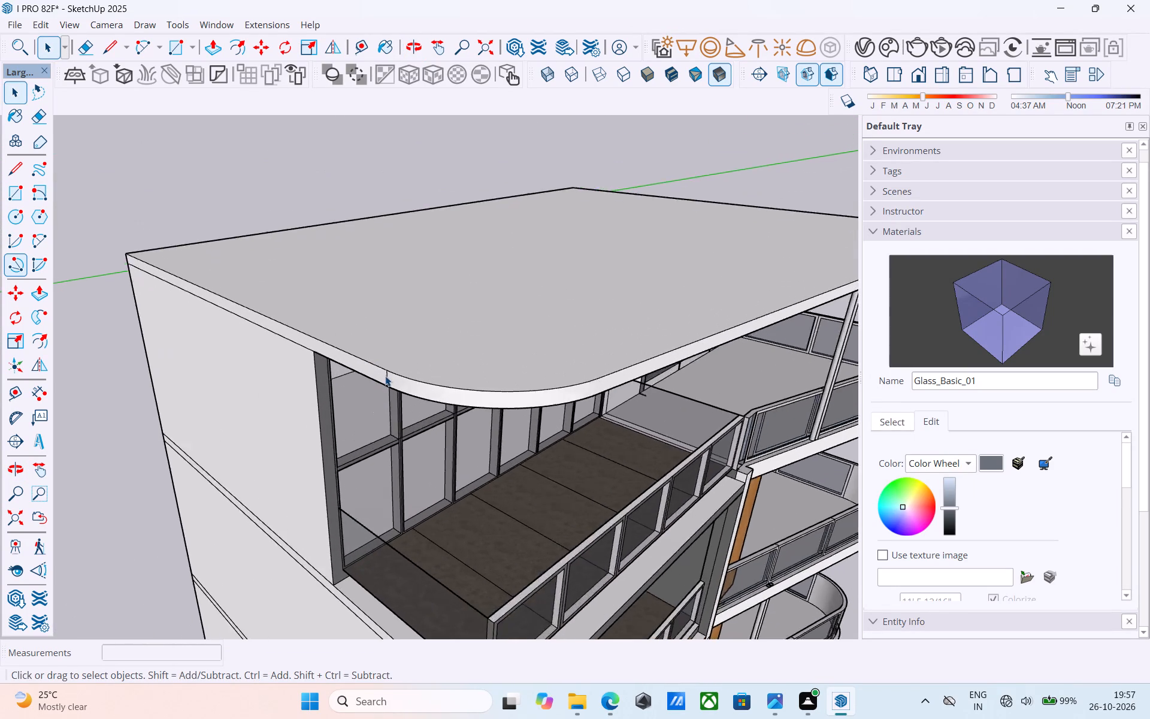
# Hide the vertical seam edge where the rounded roof corner above the straight balcony meets the slab's side face.
pyautogui.scroll(1, 385, 376)
pyautogui.click(385, 376)
pyautogui.click(387, 377)
pyautogui.rightClick(387, 377)
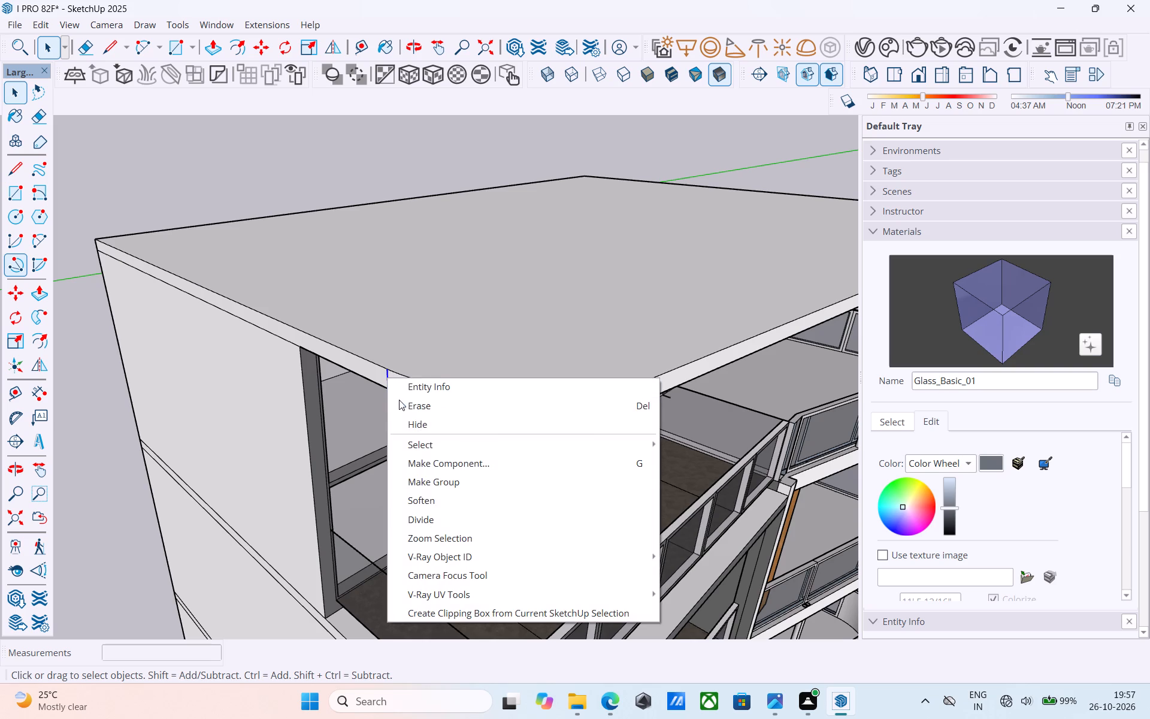
pyautogui.click(413, 427)
# Reverse the blue-grey back-side face of the roof soffit above the curved balcony.
pyautogui.scroll(-11, 336, 396)
pyautogui.moveTo(299, 388); pyautogui.dragTo(285, 379, button='middle')
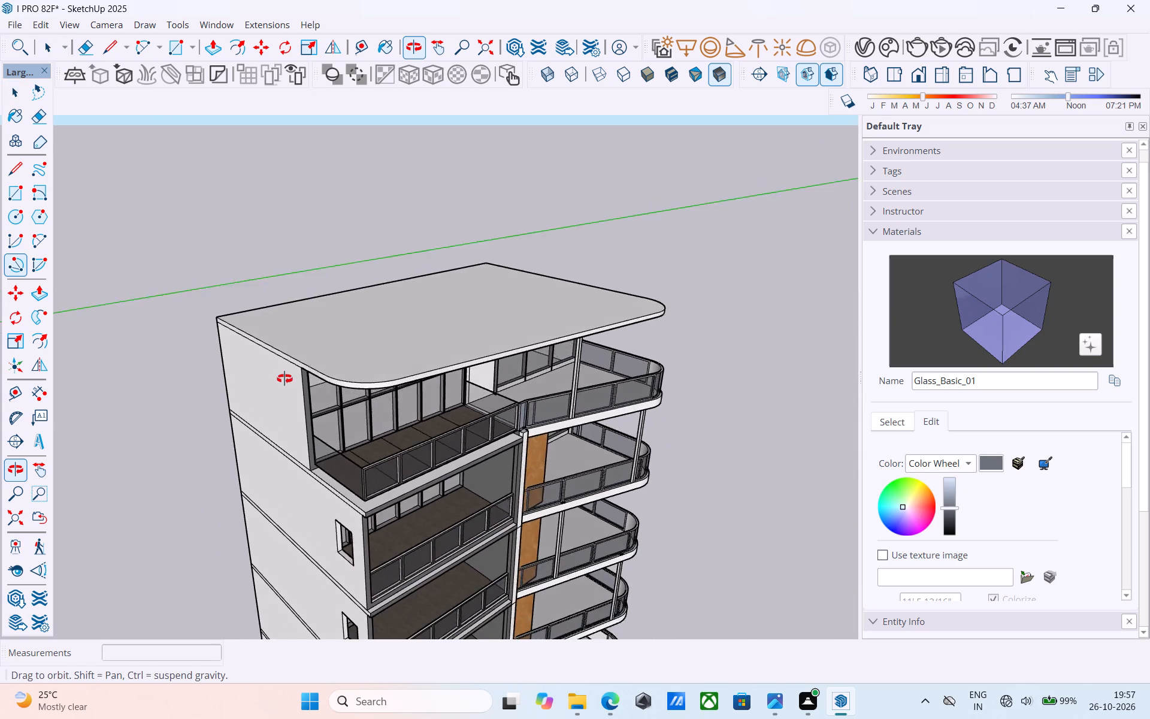
pyautogui.moveTo(285, 379); pyautogui.dragTo(223, 281, button='middle')
pyautogui.moveTo(425, 291); pyautogui.dragTo(253, 150, button='middle')
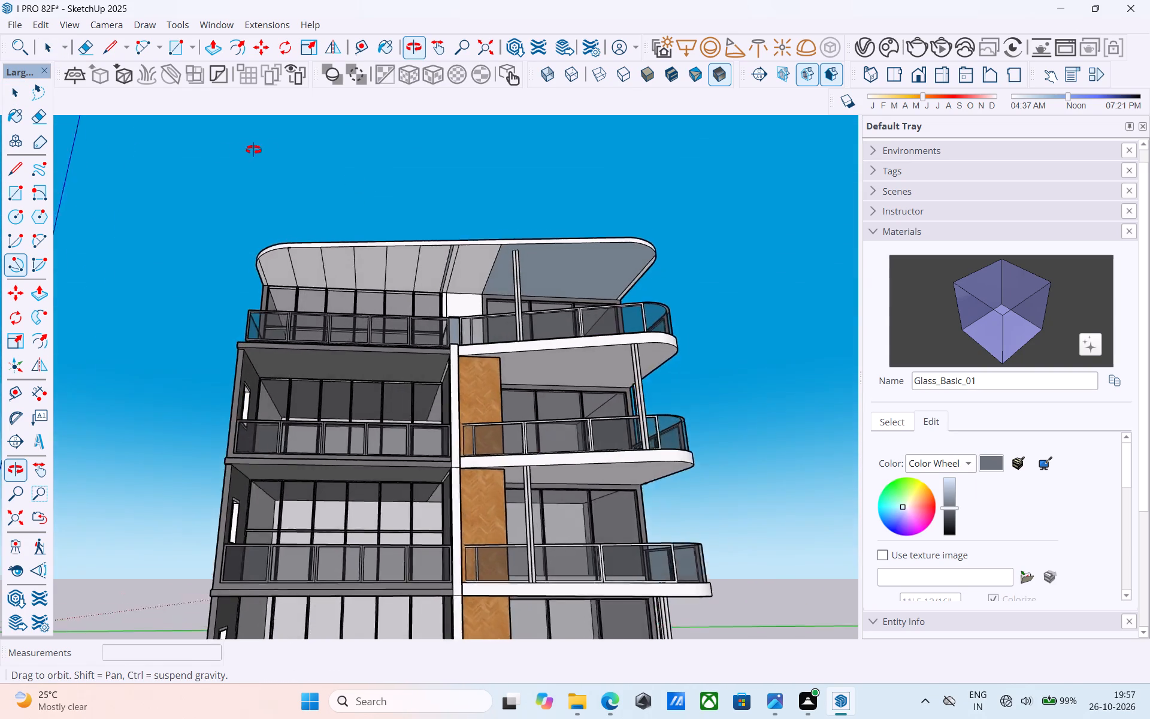
pyautogui.moveTo(253, 150); pyautogui.dragTo(183, 167, button='middle')
pyautogui.moveTo(543, 237); pyautogui.dragTo(289, 297, button='middle')
pyautogui.scroll(3, 289, 304)
pyautogui.scroll(-3, 506, 243)
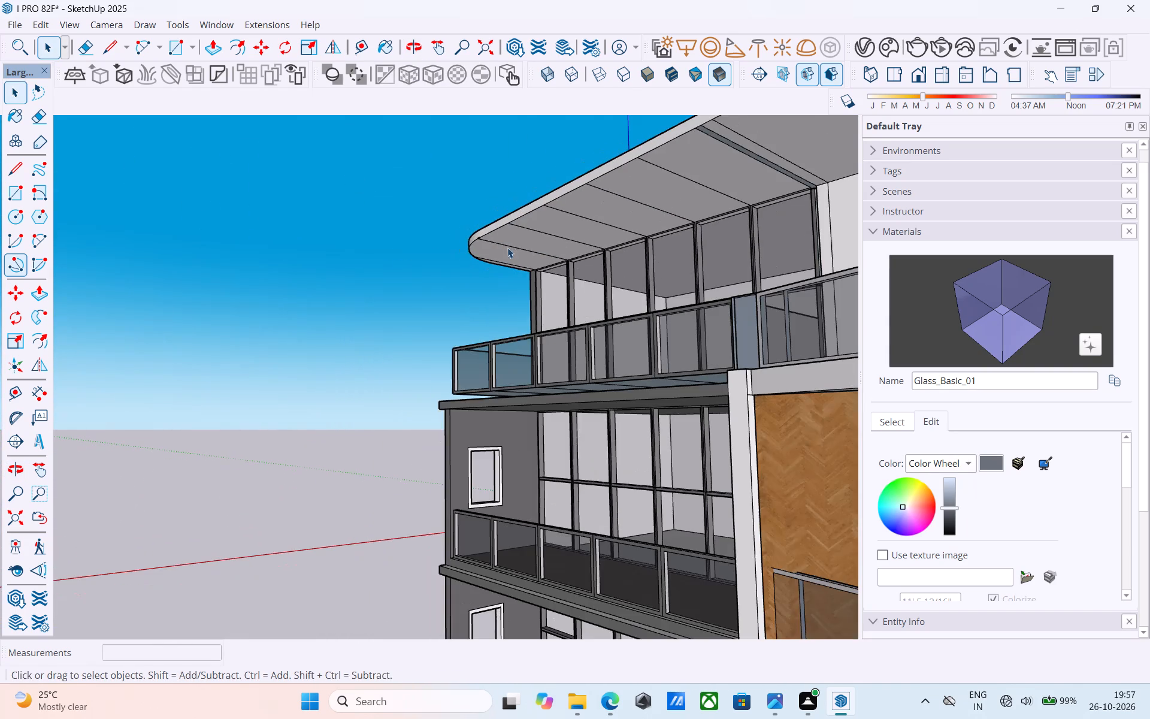
pyautogui.scroll(-1, 507, 247)
pyautogui.keyDown('shift'); pyautogui.moveTo(581, 249); pyautogui.dragTo(416, 342, button='middle'); pyautogui.keyUp('shift')
pyautogui.moveTo(650, 264); pyautogui.dragTo(327, 311, button='middle')
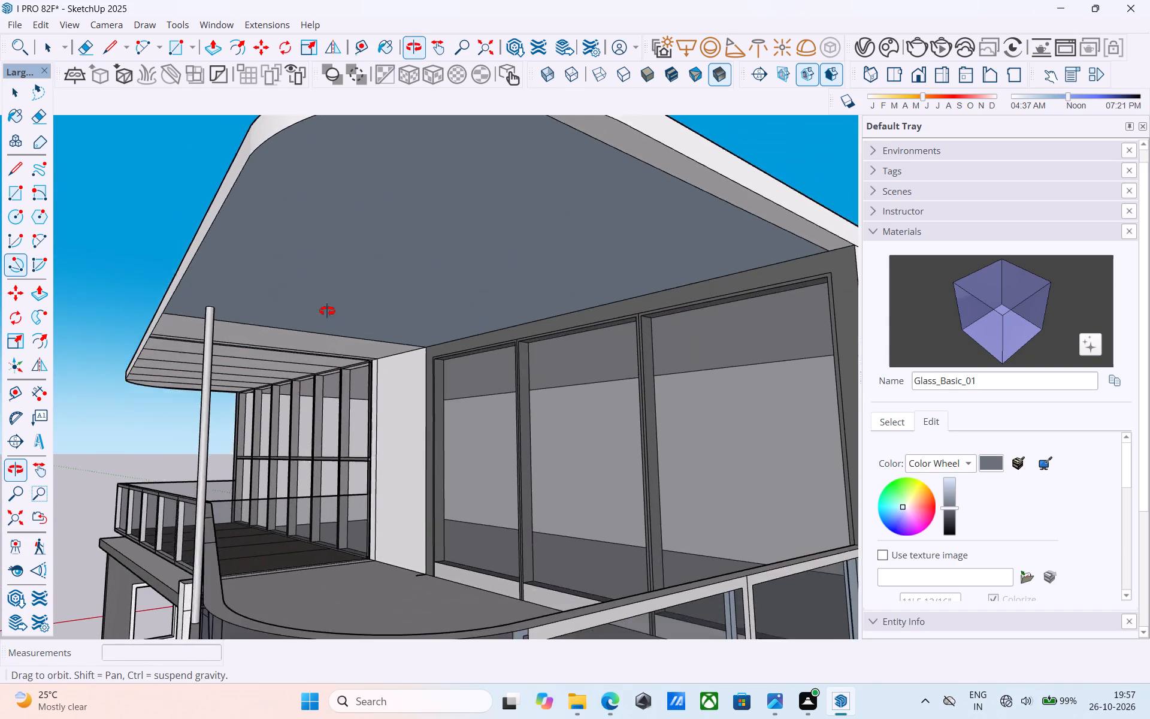
pyautogui.moveTo(327, 311); pyautogui.dragTo(330, 311, button='middle')
pyautogui.click(440, 246)
pyautogui.rightClick(440, 246)
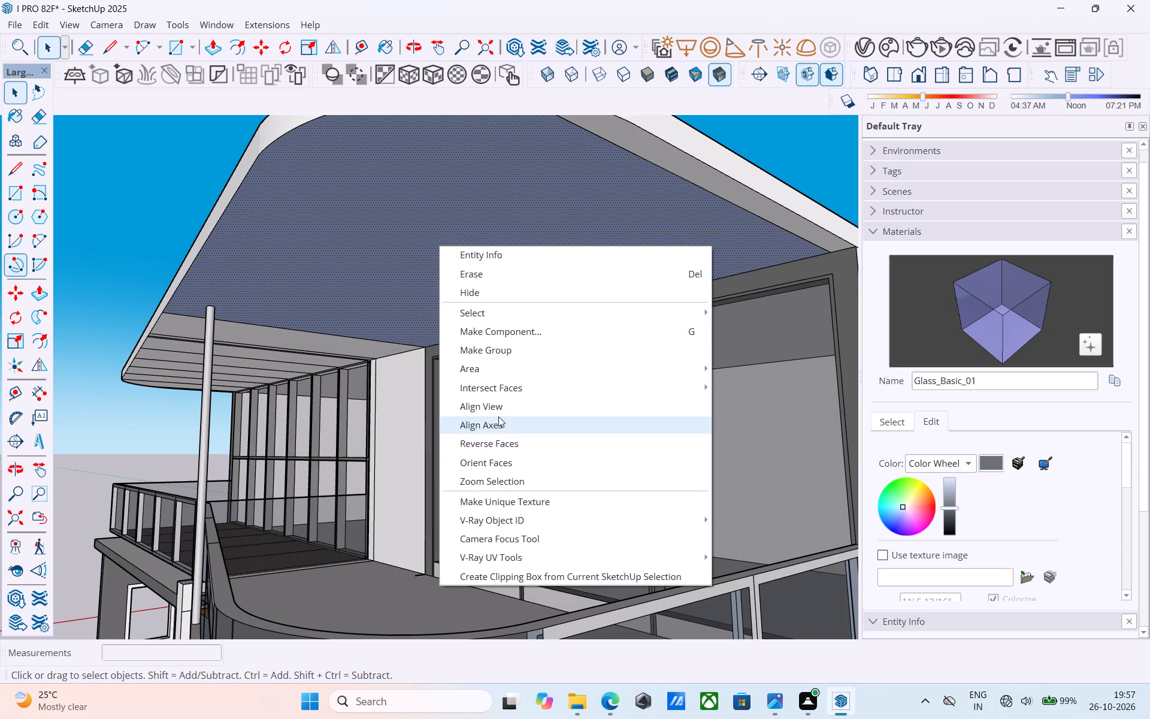
pyautogui.click(498, 442)
# Erase the dividing lines across the roof slab's underside above the straight and curved balconies, including the one at the rounded corner.
pyautogui.scroll(-3, 479, 341)
pyautogui.keyDown('shift'); pyautogui.moveTo(479, 341); pyautogui.dragTo(475, 454, button='middle'); pyautogui.keyUp('shift')
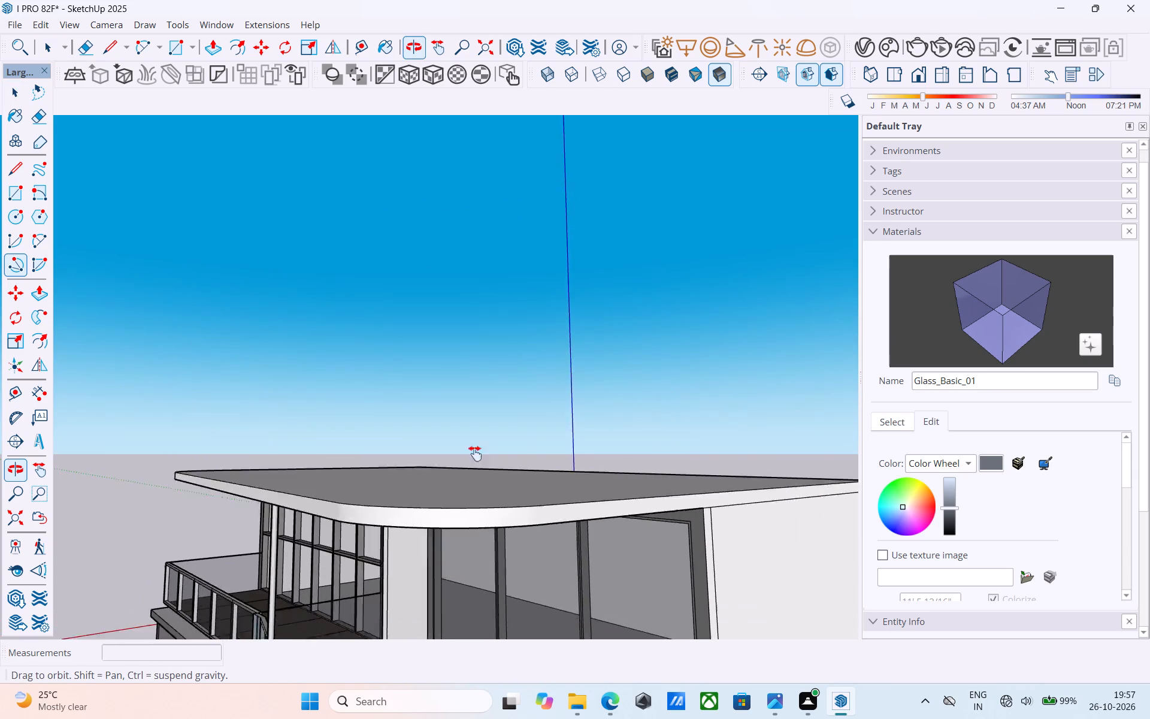
pyautogui.keyDown('shift'); pyautogui.moveTo(475, 454); pyautogui.dragTo(674, 313, button='middle'); pyautogui.keyUp('shift')
pyautogui.press('e')
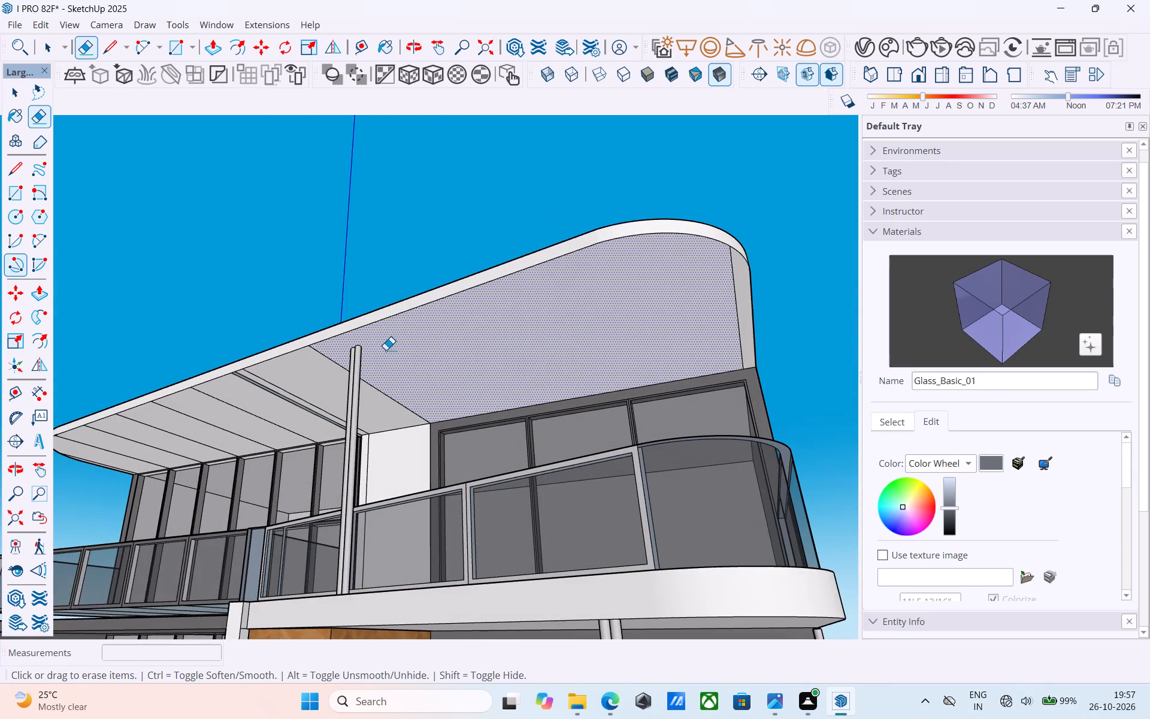
pyautogui.moveTo(387, 351); pyautogui.dragTo(695, 282, button='middle')
pyautogui.scroll(3, 589, 315)
pyautogui.moveTo(494, 339); pyautogui.dragTo(528, 327)
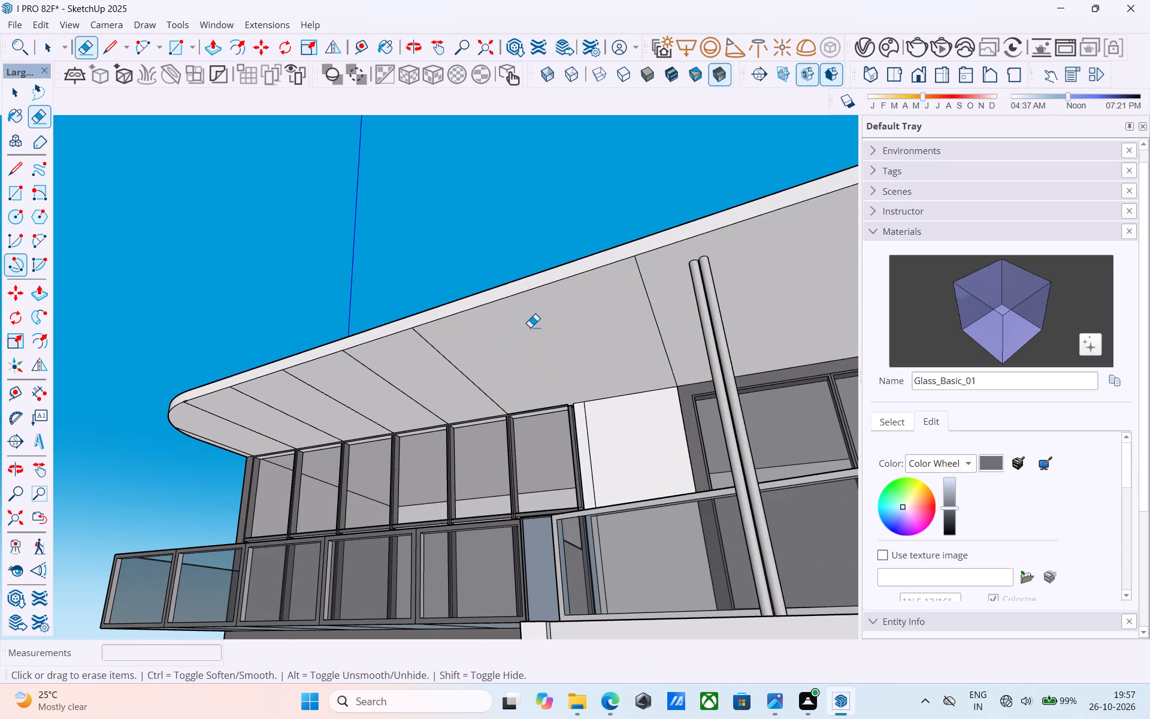
pyautogui.moveTo(243, 440); pyautogui.dragTo(529, 358)
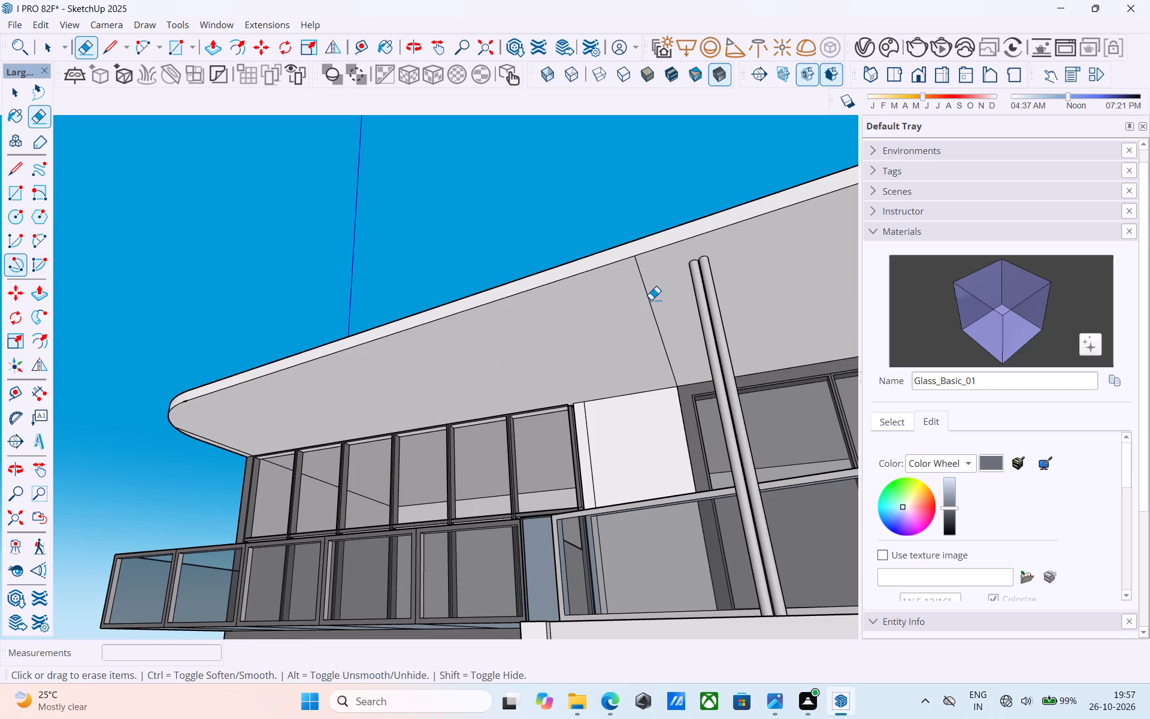
pyautogui.moveTo(651, 300); pyautogui.dragTo(541, 335)
pyautogui.keyDown('shift'); pyautogui.moveTo(481, 362); pyautogui.dragTo(766, 296, button='middle'); pyautogui.keyUp('shift')
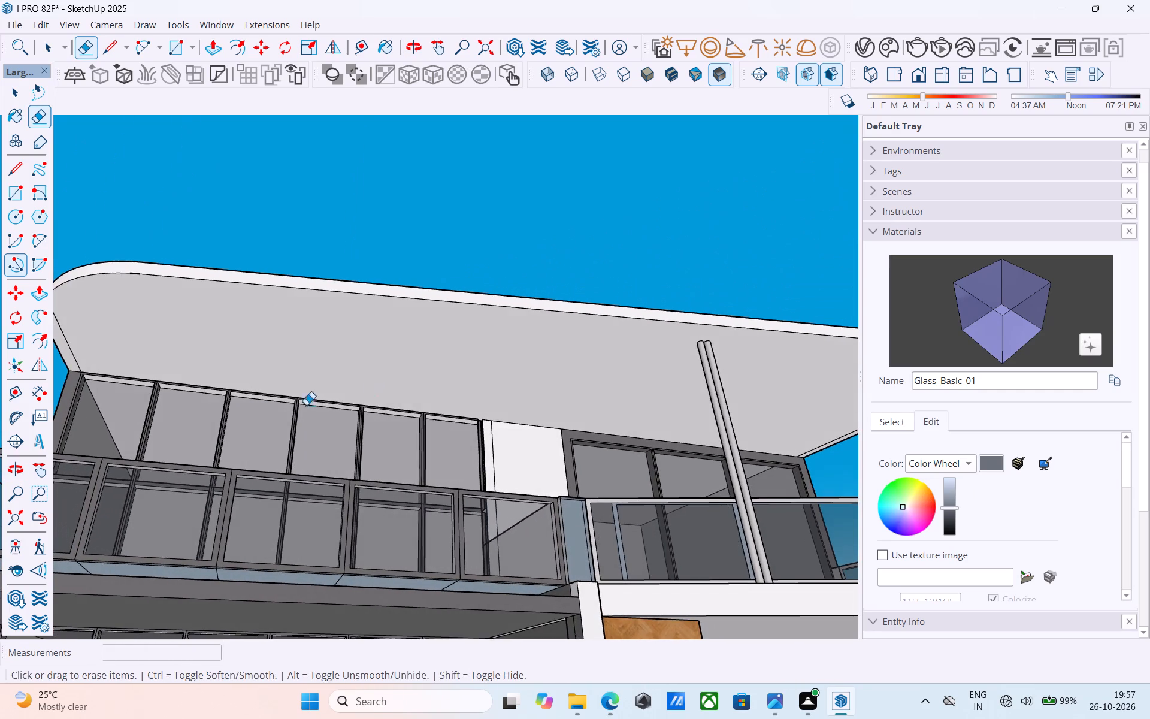
pyautogui.moveTo(235, 419); pyautogui.dragTo(501, 421, button='middle')
pyautogui.click(379, 337)
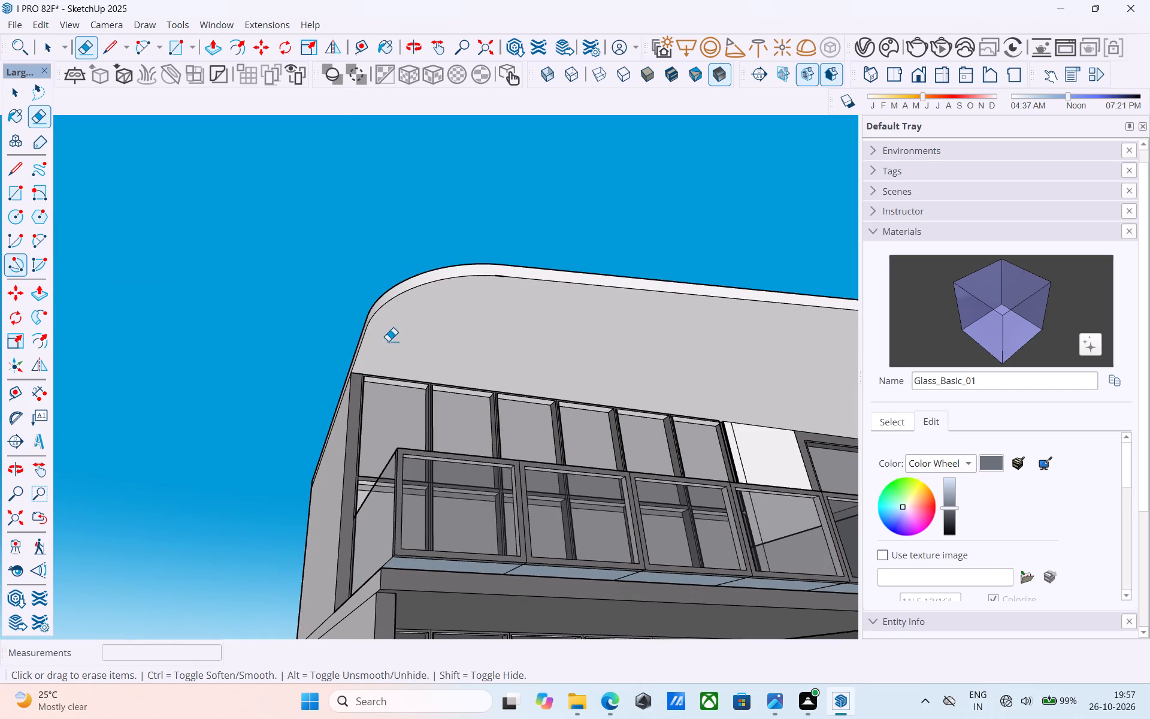
pyautogui.moveTo(405, 347); pyautogui.dragTo(364, 346, button='middle')
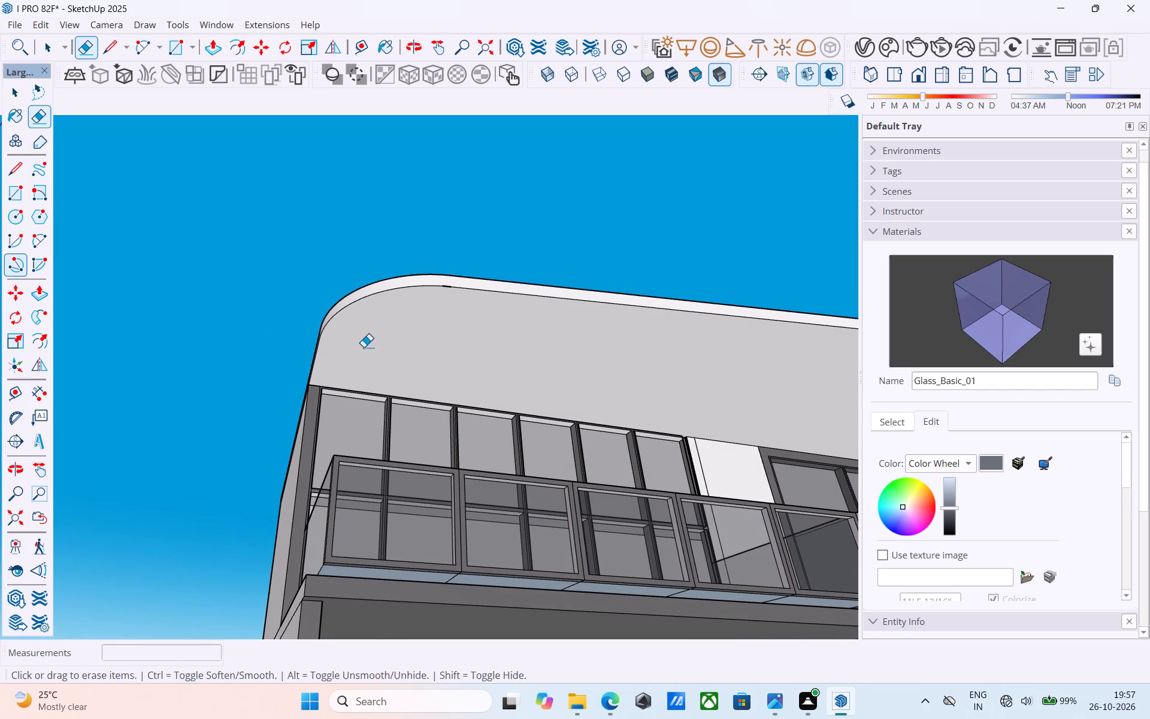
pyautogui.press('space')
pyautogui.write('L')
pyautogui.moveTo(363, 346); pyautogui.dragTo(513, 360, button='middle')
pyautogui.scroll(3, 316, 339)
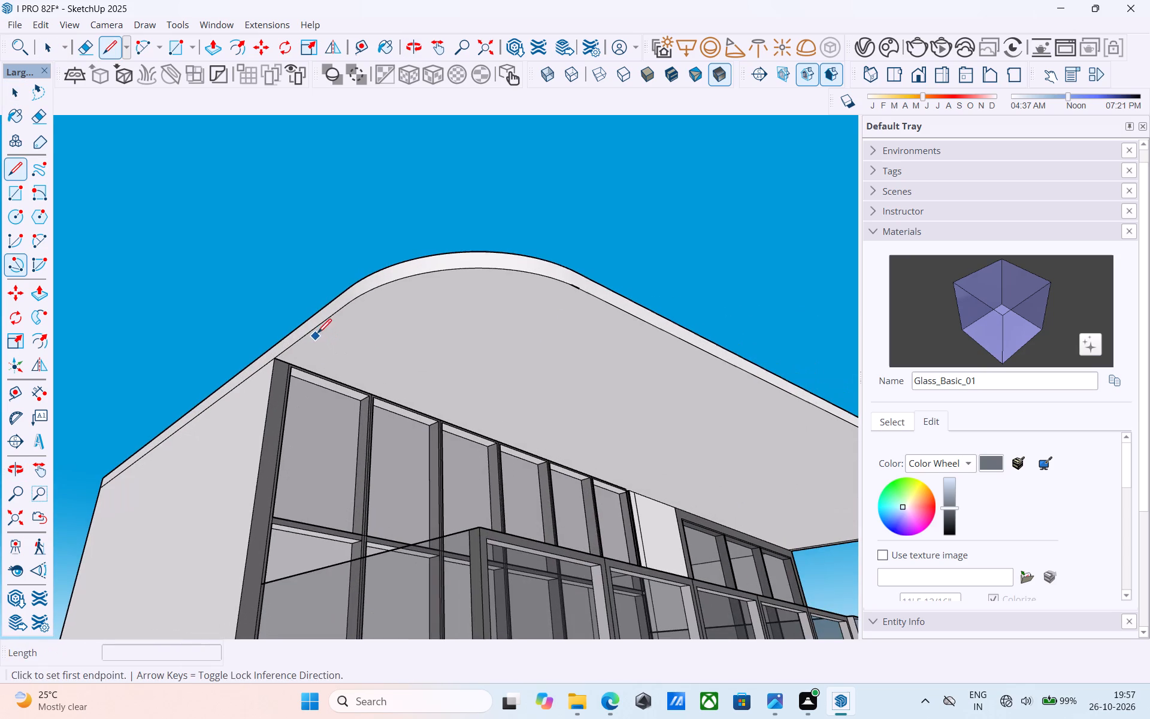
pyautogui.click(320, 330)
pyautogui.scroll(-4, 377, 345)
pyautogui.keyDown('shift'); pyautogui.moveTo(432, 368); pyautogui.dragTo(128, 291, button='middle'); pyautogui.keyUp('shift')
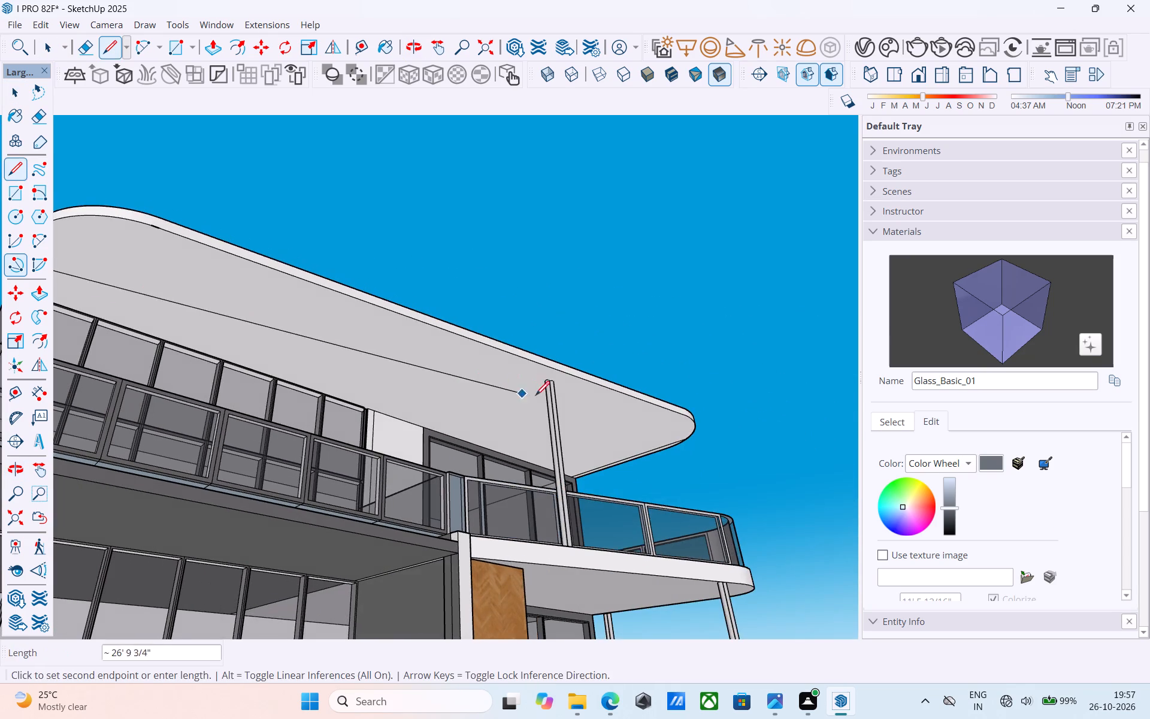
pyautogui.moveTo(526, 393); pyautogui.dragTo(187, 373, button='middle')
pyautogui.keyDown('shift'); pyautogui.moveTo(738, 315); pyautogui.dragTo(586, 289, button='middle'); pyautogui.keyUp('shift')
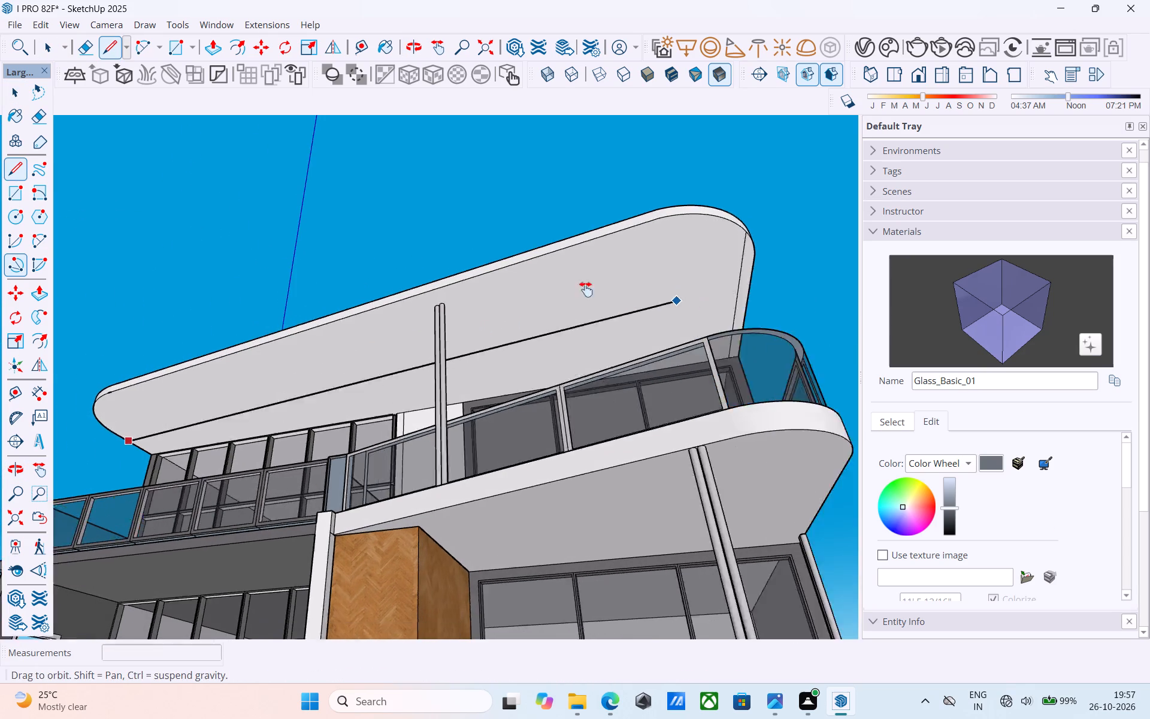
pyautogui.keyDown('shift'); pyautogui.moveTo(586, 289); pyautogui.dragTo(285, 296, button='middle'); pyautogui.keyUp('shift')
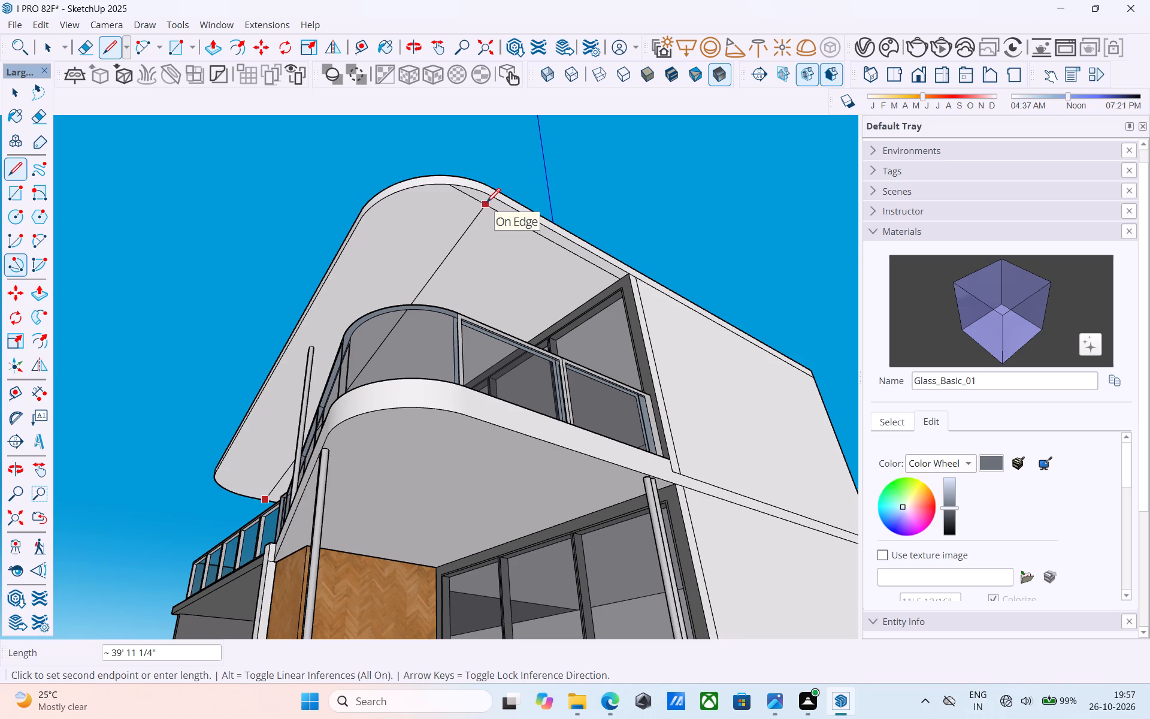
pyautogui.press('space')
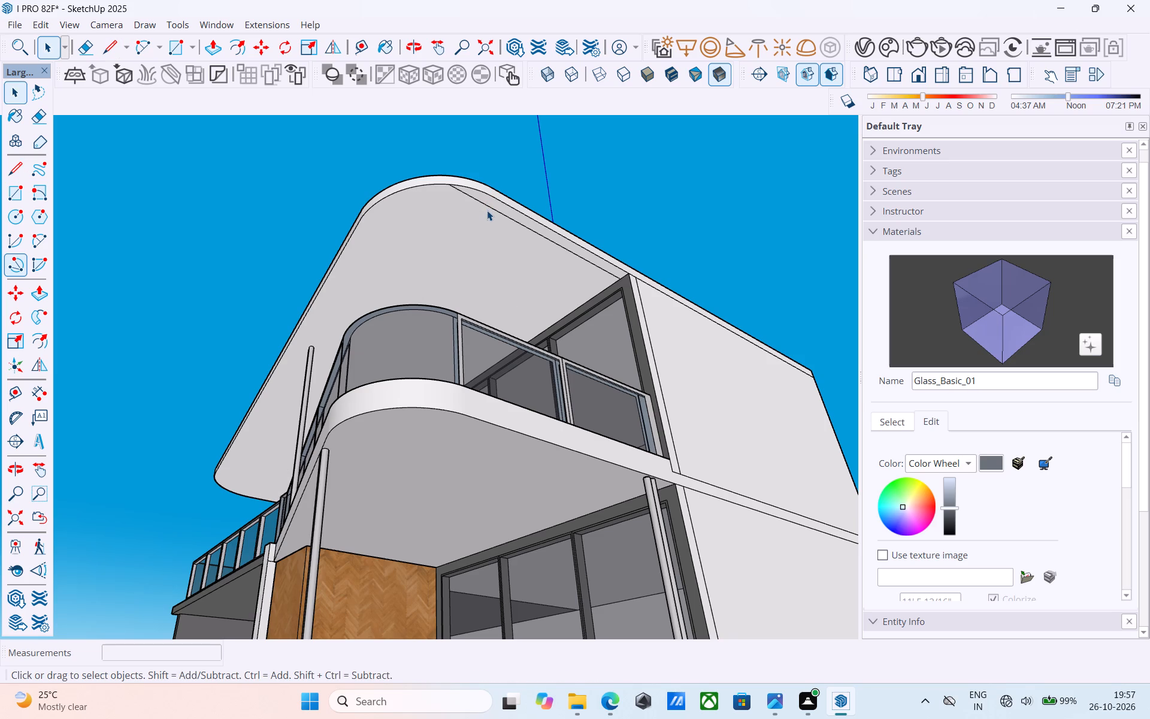
# Examine the roof slab, its rounded corners and the top-floor balconies from below, above and around the building.
pyautogui.moveTo(493, 220); pyautogui.dragTo(603, 307, button='middle')
pyautogui.scroll(-9, 594, 295)
pyautogui.moveTo(534, 317); pyautogui.dragTo(715, 365, button='middle')
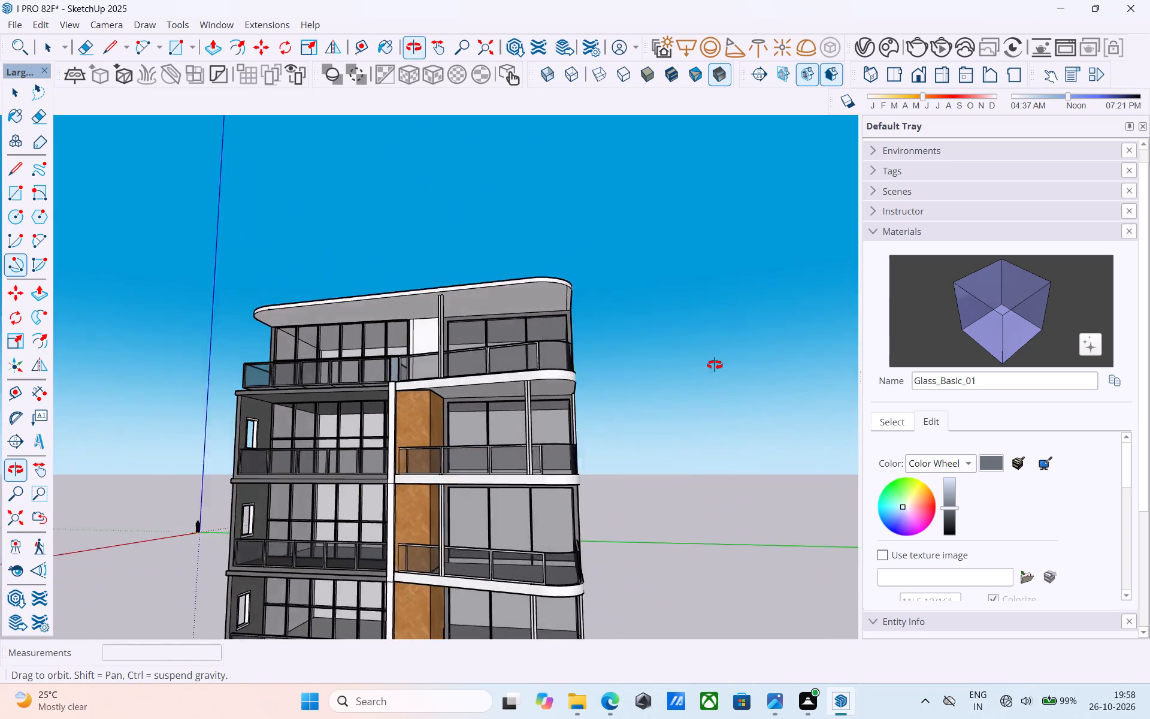
pyautogui.moveTo(715, 365); pyautogui.dragTo(748, 327, button='middle')
pyautogui.scroll(-5, 587, 261)
pyautogui.moveTo(561, 349); pyautogui.dragTo(561, 328, button='middle')
pyautogui.scroll(5, 421, 310)
pyautogui.moveTo(498, 309); pyautogui.dragTo(783, 584, button='middle')
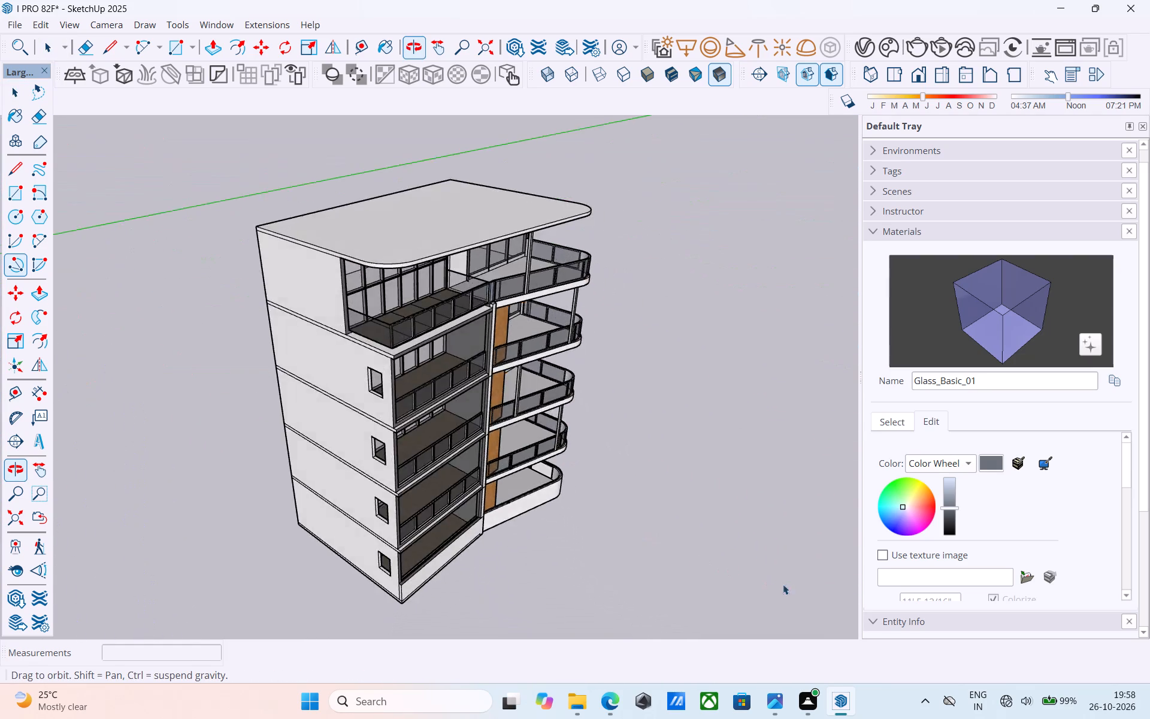
pyautogui.moveTo(783, 584); pyautogui.dragTo(782, 588, button='middle')
pyautogui.moveTo(476, 390); pyautogui.dragTo(103, 385, button='middle')
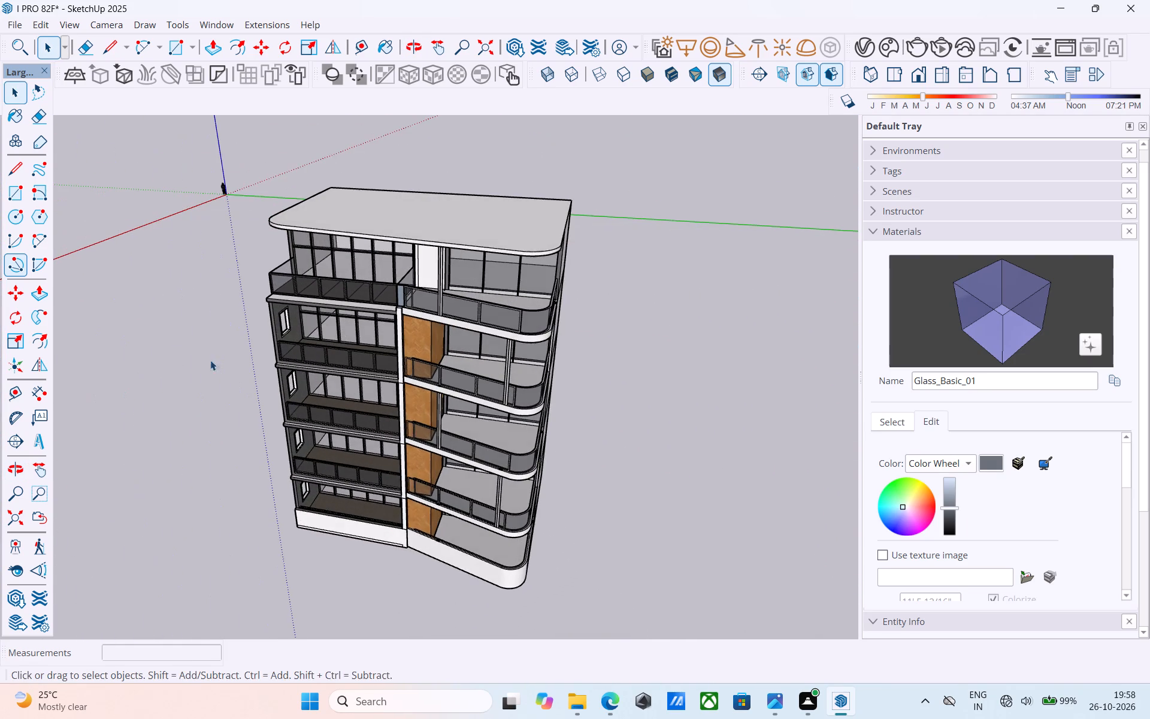
pyautogui.scroll(4, 489, 232)
pyautogui.moveTo(491, 226); pyautogui.dragTo(494, 278, button='middle')
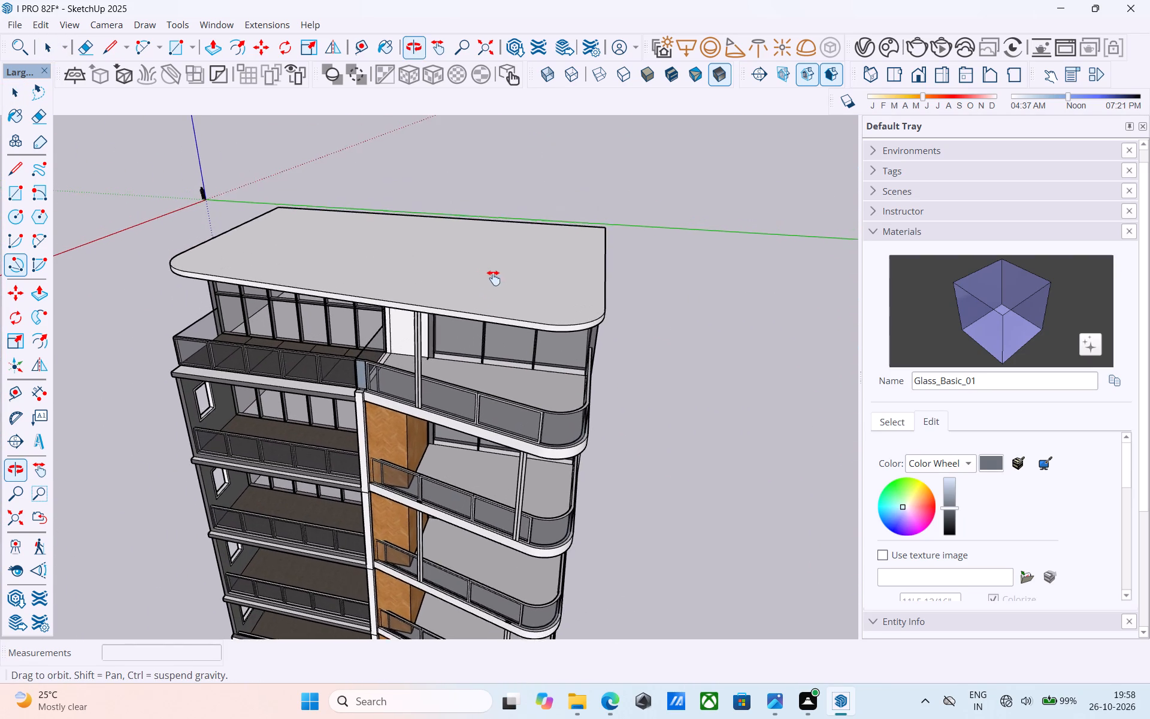
pyautogui.moveTo(494, 278); pyautogui.dragTo(482, 270, button='middle')
# Save the model.
pyautogui.hotkey('ctrl', 's')
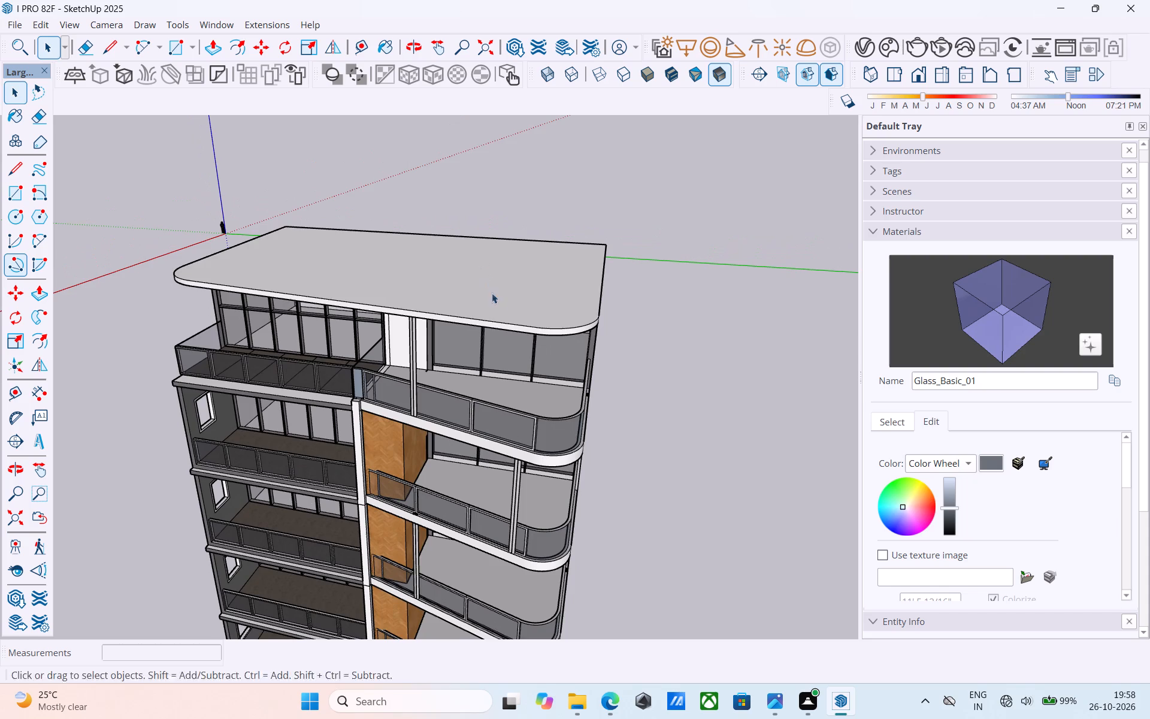
# Draw a lengthwise line about 39' 8 1/2" along the roof soffit, from the curved-balcony side to the rounded corner above the straight balcony.
pyautogui.moveTo(496, 298); pyautogui.dragTo(423, 165, button='middle')
pyautogui.keyDown('shift'); pyautogui.moveTo(482, 240); pyautogui.dragTo(470, 151, button='middle'); pyautogui.keyUp('shift')
pyautogui.scroll(3, 471, 147)
pyautogui.scroll(-4, 513, 279)
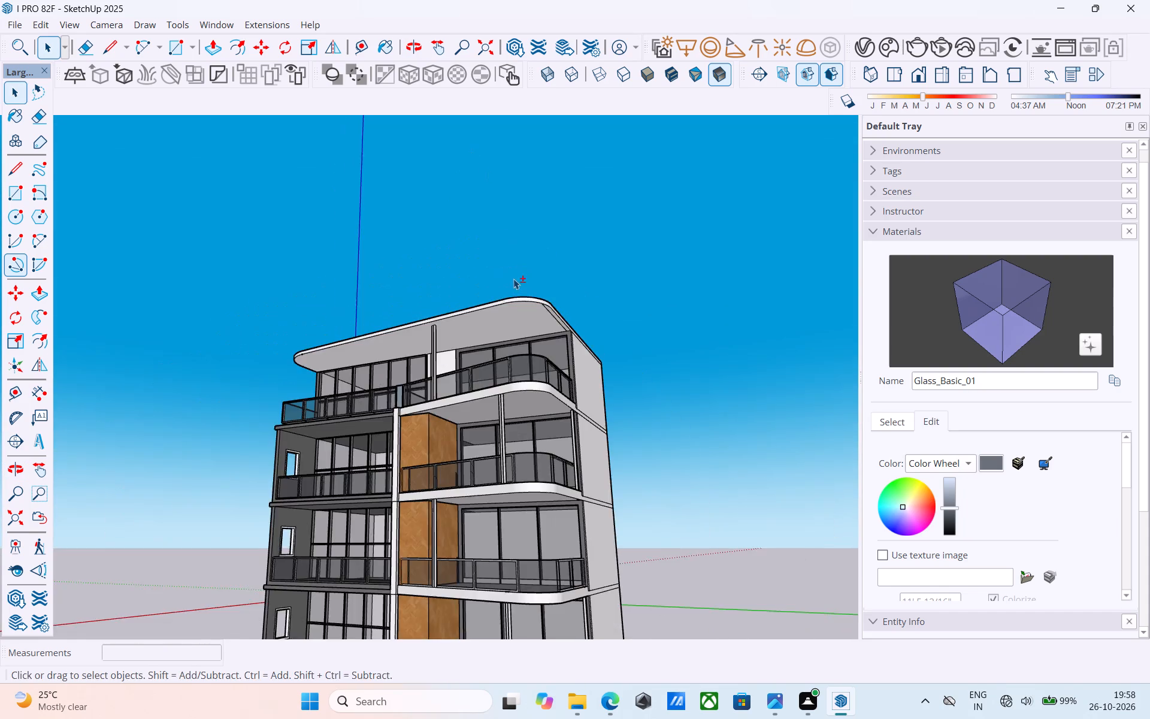
pyautogui.keyDown('shift'); pyautogui.moveTo(513, 279); pyautogui.dragTo(509, 209, button='middle'); pyautogui.keyUp('shift')
pyautogui.scroll(4, 551, 279)
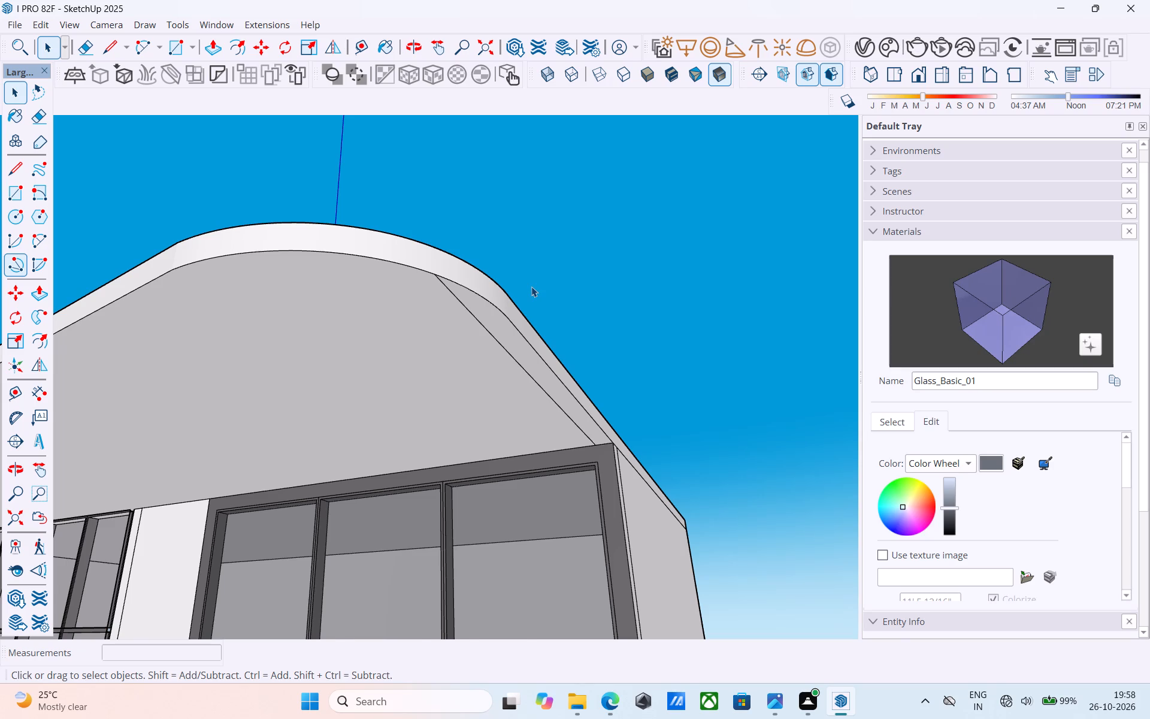
pyautogui.scroll(-3, 538, 291)
pyautogui.moveTo(401, 309); pyautogui.dragTo(411, 306, button='middle')
pyautogui.scroll(5, 521, 333)
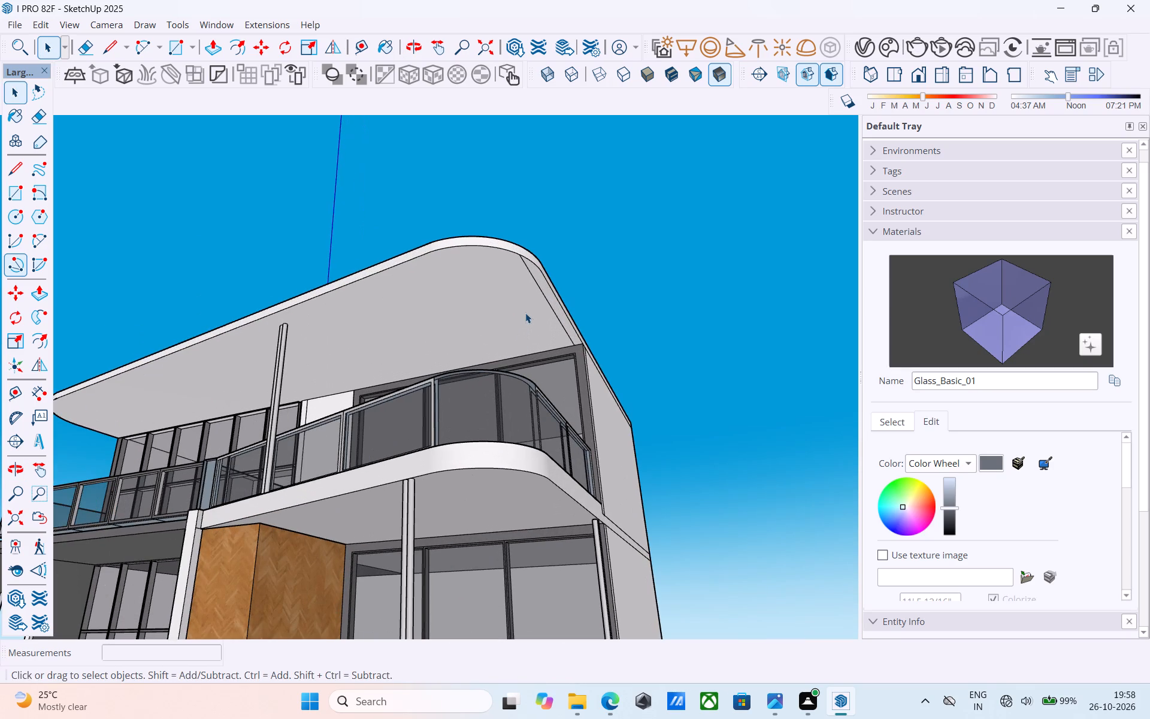
pyautogui.press('l')
pyautogui.scroll(3, 525, 312)
pyautogui.click(538, 269)
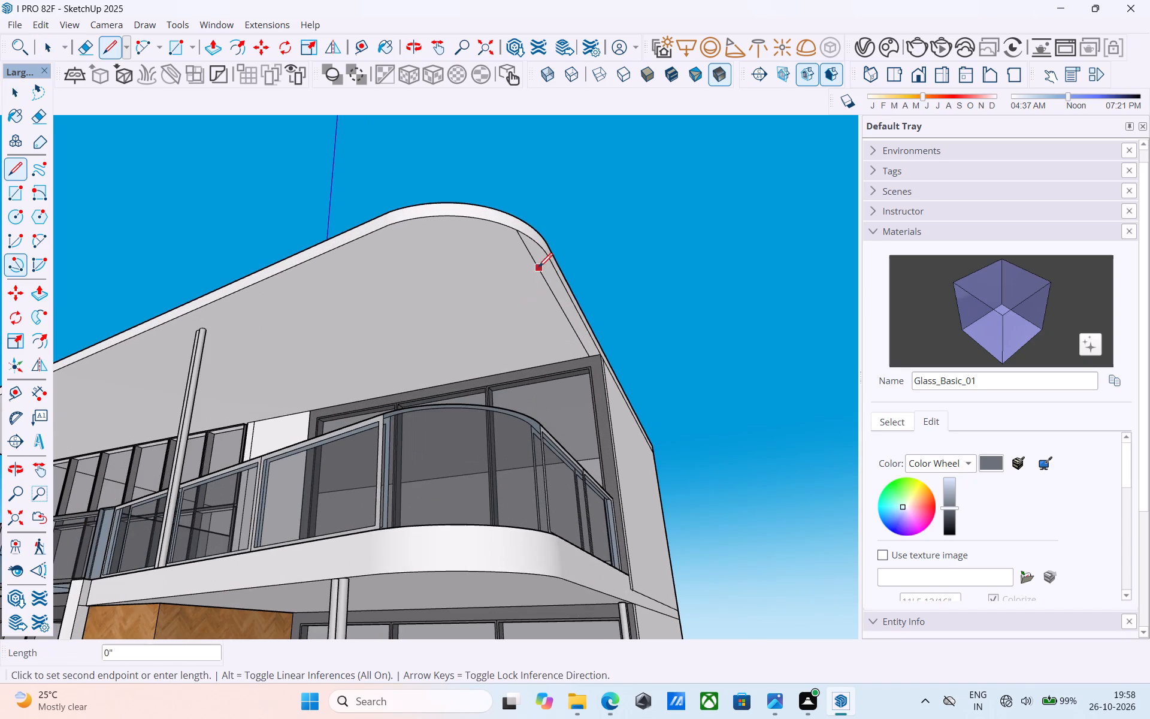
pyautogui.scroll(-2, 428, 311)
pyautogui.keyDown('shift'); pyautogui.moveTo(428, 311); pyautogui.dragTo(609, 348, button='middle'); pyautogui.keyUp('shift')
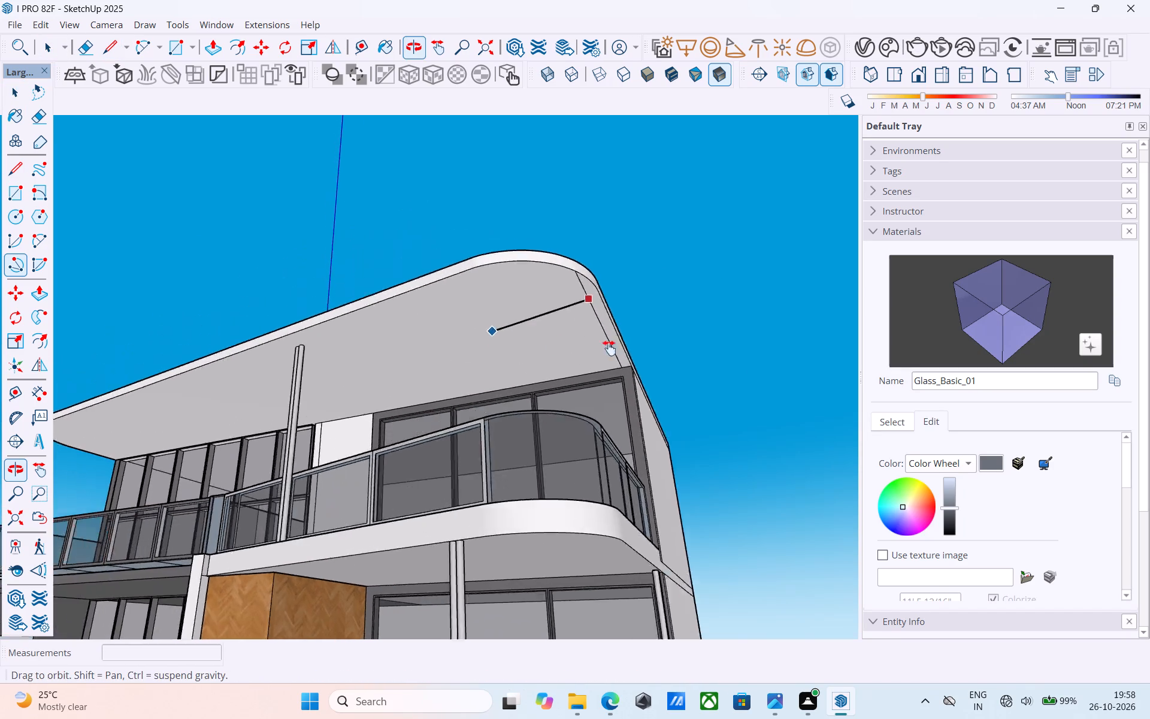
pyautogui.keyDown('shift'); pyautogui.moveTo(609, 348); pyautogui.dragTo(849, 368, button='middle'); pyautogui.keyUp('shift')
pyautogui.scroll(-1, 849, 368)
pyautogui.moveTo(414, 427); pyautogui.dragTo(866, 400, button='middle')
pyautogui.keyDown('shift'); pyautogui.moveTo(238, 395); pyautogui.dragTo(495, 393, button='middle'); pyautogui.keyUp('shift')
pyautogui.scroll(2, 431, 347)
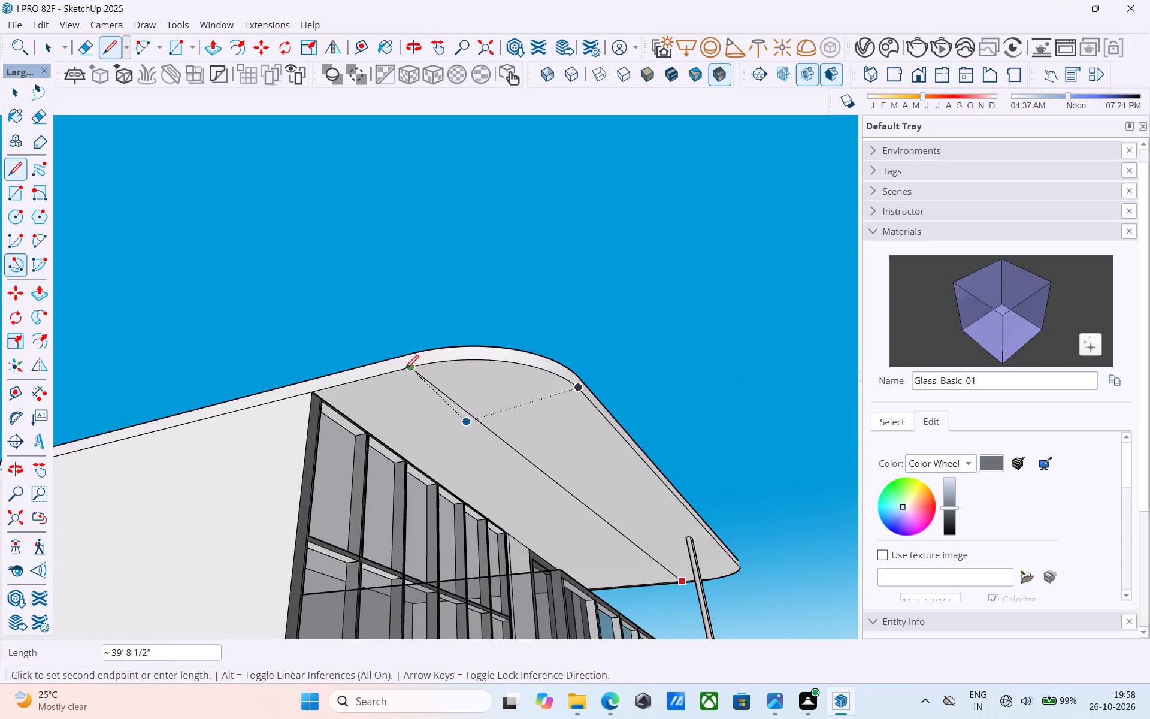
pyautogui.moveTo(385, 377); pyautogui.dragTo(390, 374, button='middle')
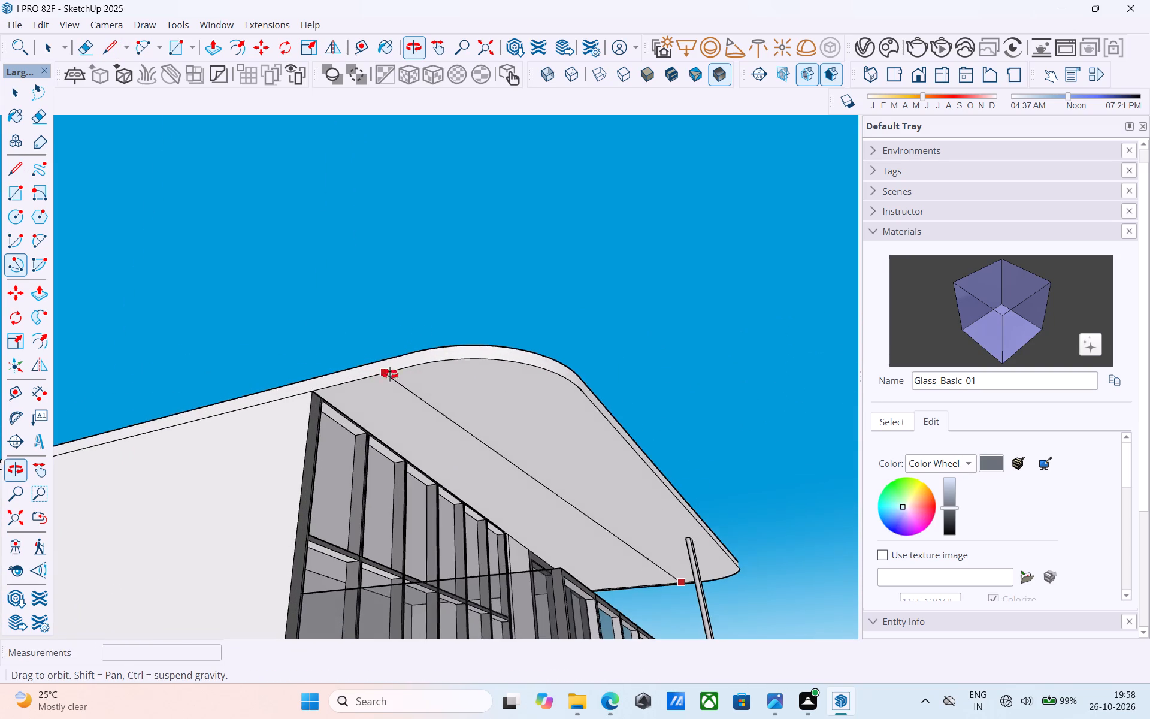
pyautogui.moveTo(390, 374); pyautogui.dragTo(526, 384, button='middle')
pyautogui.scroll(1, 526, 384)
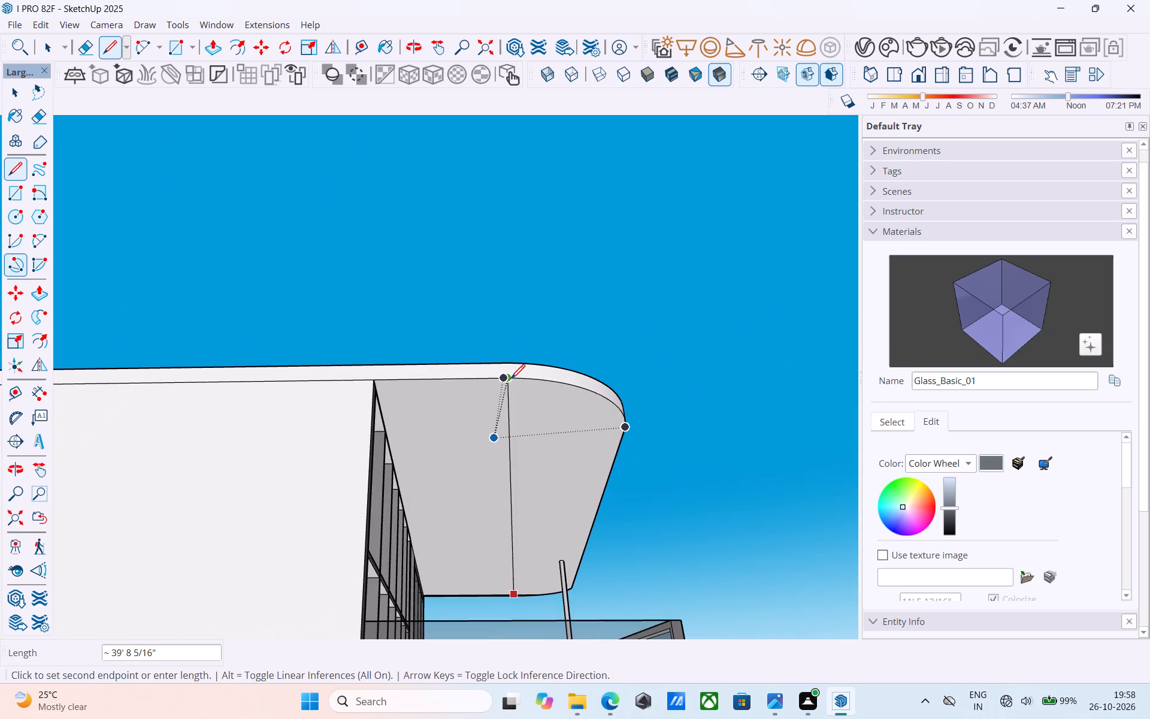
pyautogui.click(495, 376)
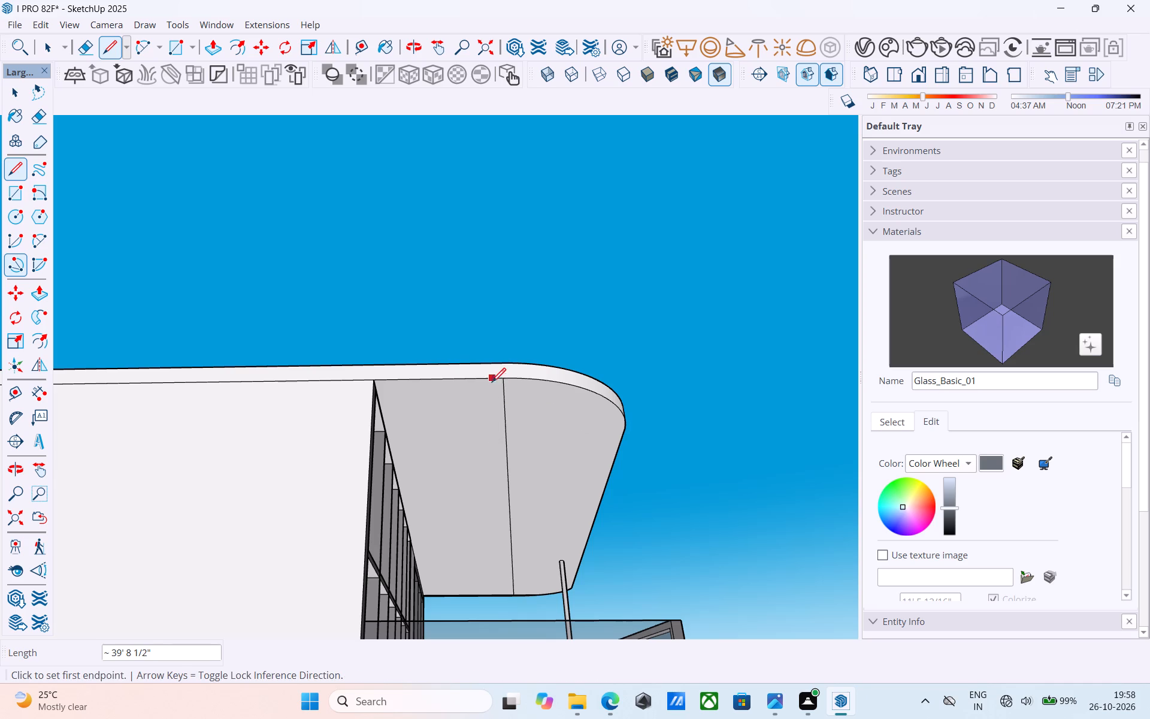
# Draw a cross line on the soffit from the top of the first window mullion to the slab's outer edge above the straight balcony.
pyautogui.moveTo(414, 431); pyautogui.dragTo(253, 428, button='middle')
pyautogui.scroll(6, 268, 424)
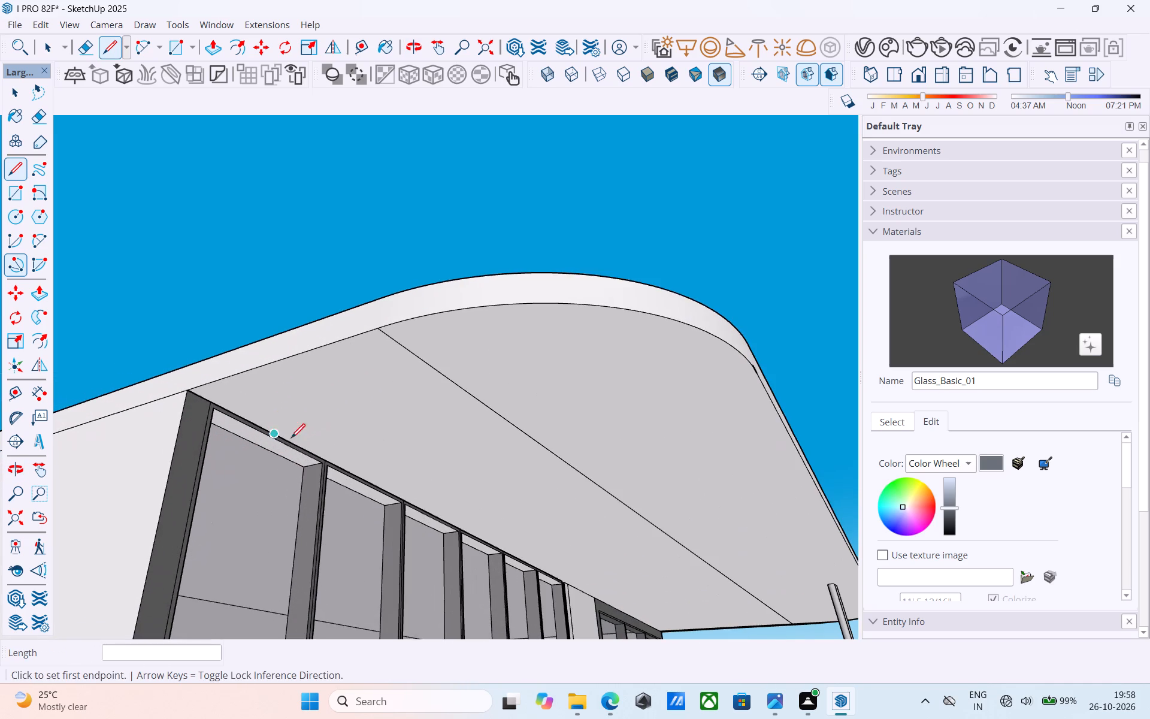
pyautogui.click(322, 454)
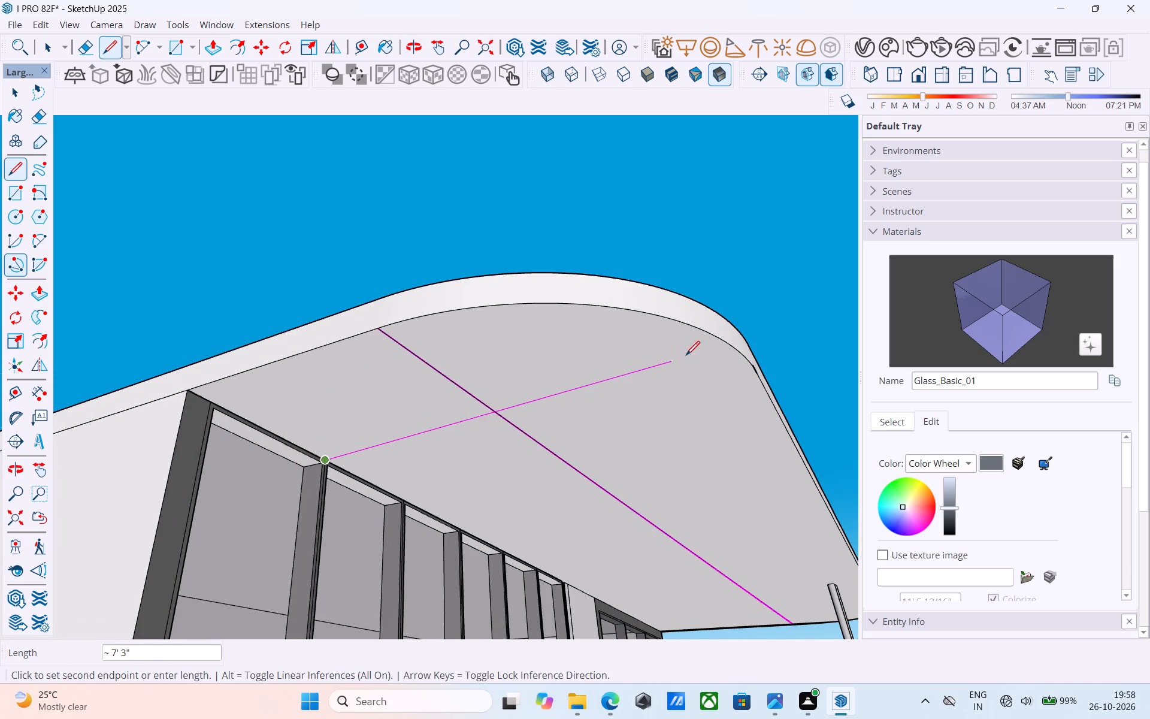
pyautogui.click(727, 343)
pyautogui.moveTo(719, 348); pyautogui.dragTo(394, 320, button='middle')
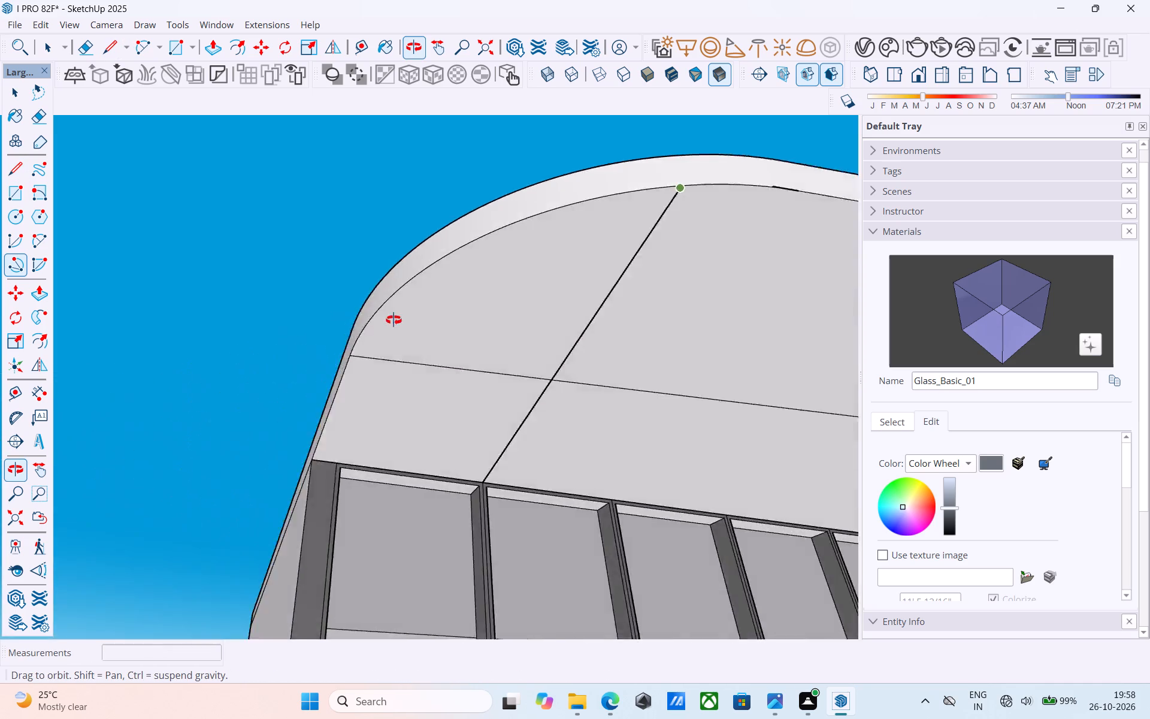
# Draw a cross line about 12' 2" long on the soffit above the curved balcony, from the window frame to the slab's outer edge.
pyautogui.moveTo(394, 320); pyautogui.dragTo(194, 397, button='middle')
pyautogui.scroll(-9, 194, 397)
pyautogui.scroll(7, 326, 377)
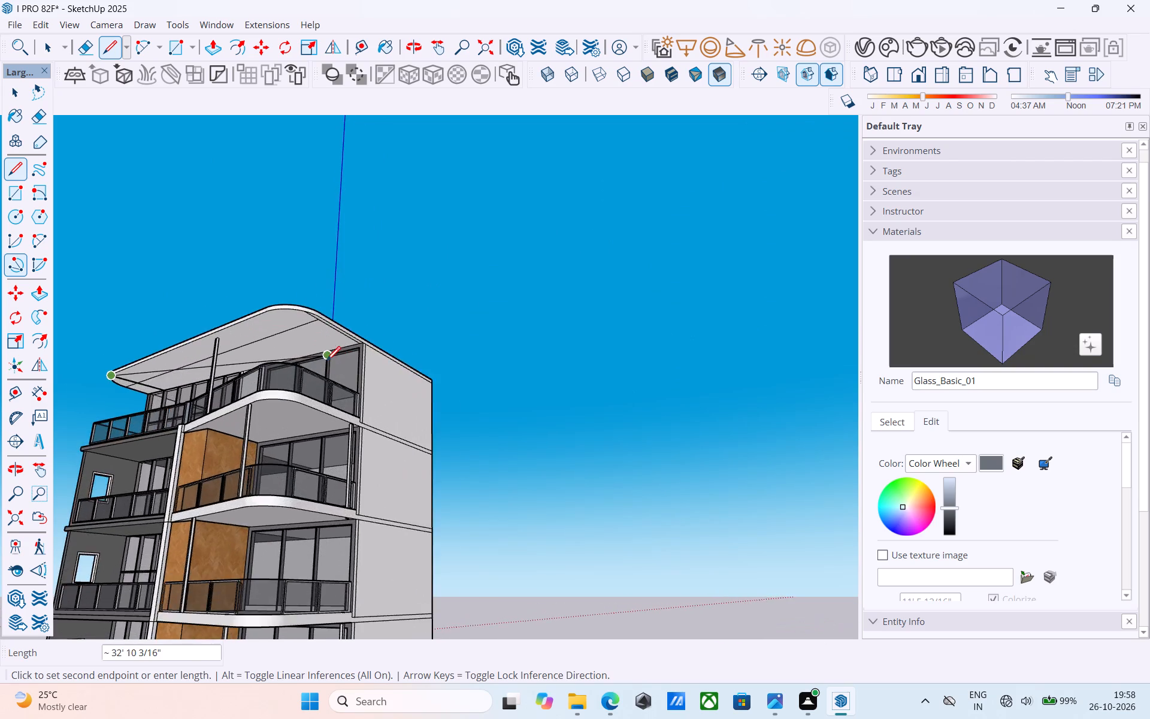
pyautogui.scroll(2, 326, 362)
pyautogui.press('l')
pyautogui.scroll(4, 326, 362)
pyautogui.moveTo(326, 361); pyautogui.dragTo(486, 382, button='middle')
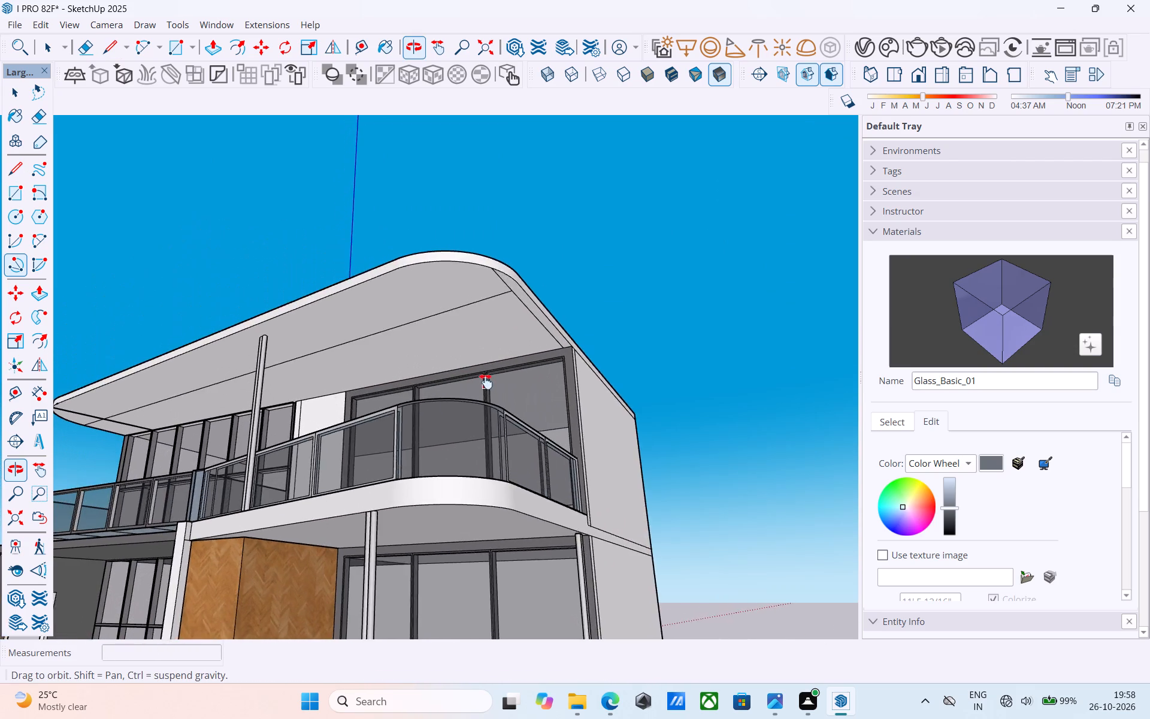
pyautogui.moveTo(486, 382); pyautogui.dragTo(550, 380, button='middle')
pyautogui.scroll(6, 559, 350)
pyautogui.click(556, 364)
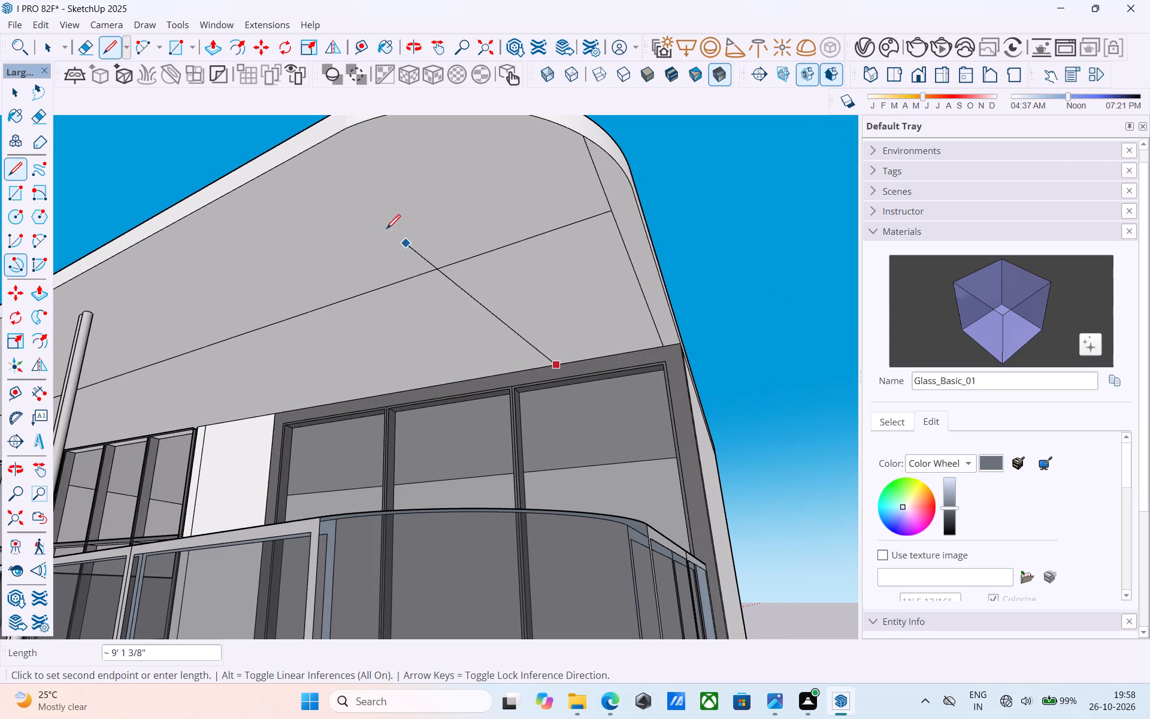
pyautogui.moveTo(364, 176); pyautogui.dragTo(385, 243, button='middle')
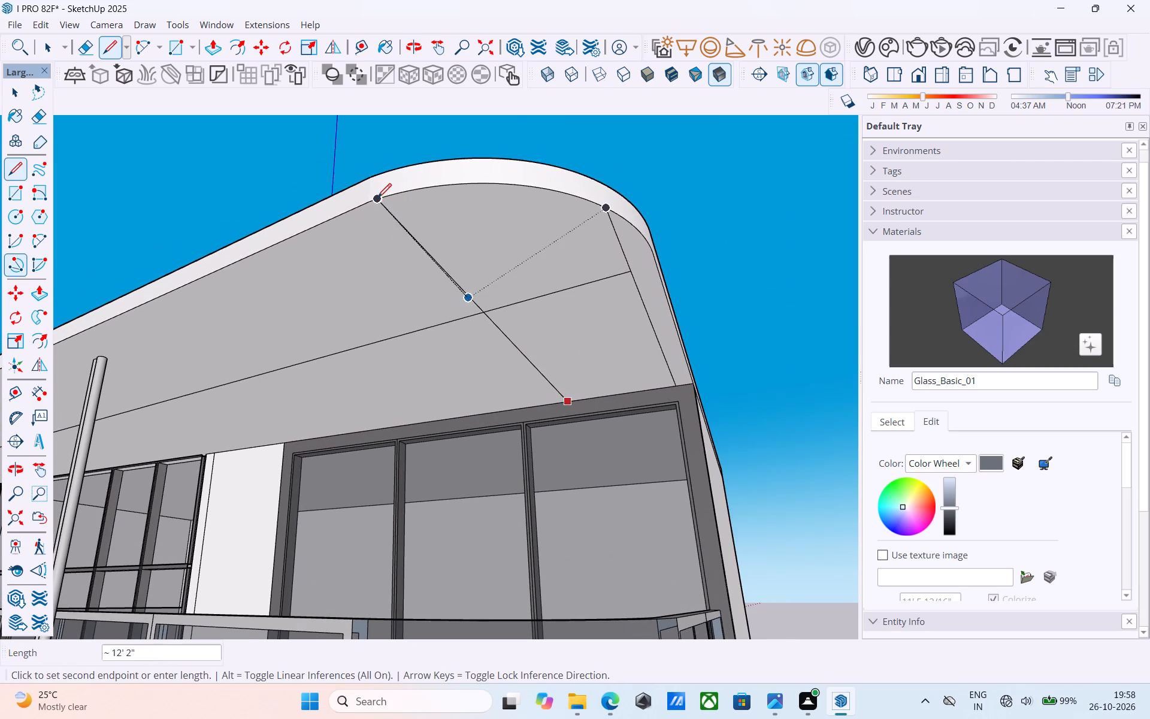
pyautogui.click(370, 199)
# Erase the lengthwise line running along the roof soffit between the two rounded ends.
pyautogui.scroll(-4, 385, 234)
pyautogui.keyDown('shift'); pyautogui.moveTo(395, 255); pyautogui.dragTo(562, 272, button='middle'); pyautogui.keyUp('shift')
pyautogui.scroll(-5, 569, 270)
pyautogui.moveTo(419, 304); pyautogui.dragTo(587, 295, button='middle')
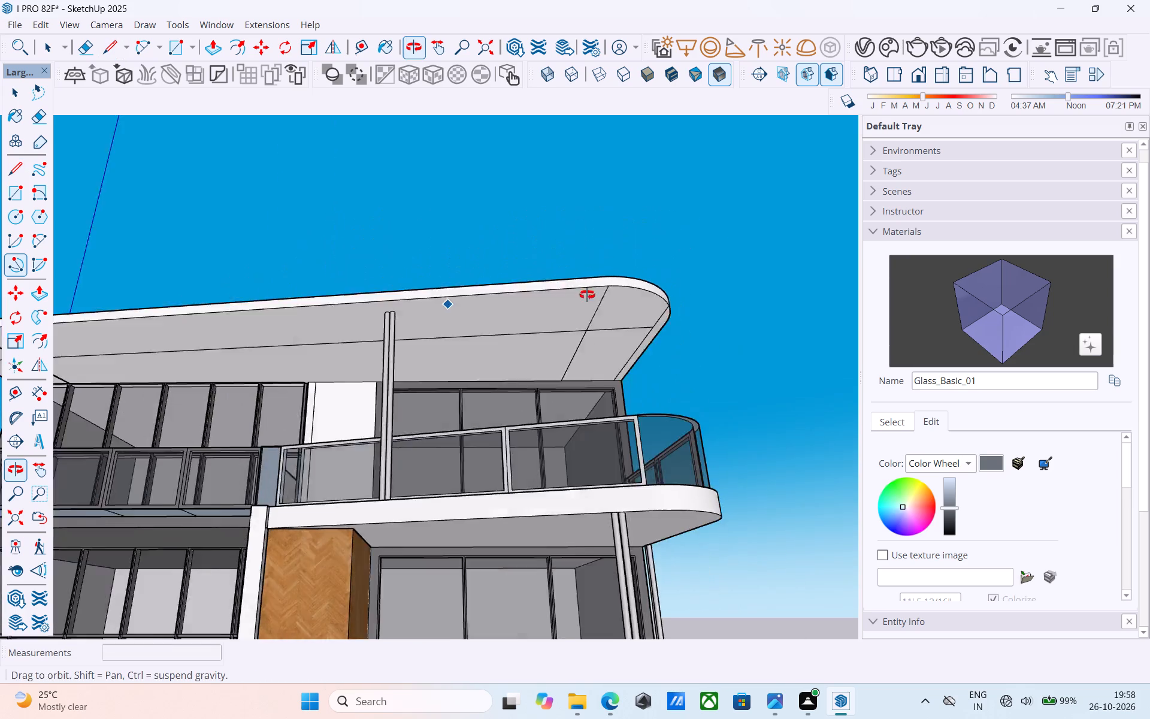
pyautogui.moveTo(587, 295); pyautogui.dragTo(659, 263, button='middle')
pyautogui.scroll(-5, 625, 264)
pyautogui.keyDown('shift'); pyautogui.moveTo(612, 271); pyautogui.dragTo(498, 250, button='middle'); pyautogui.keyUp('shift')
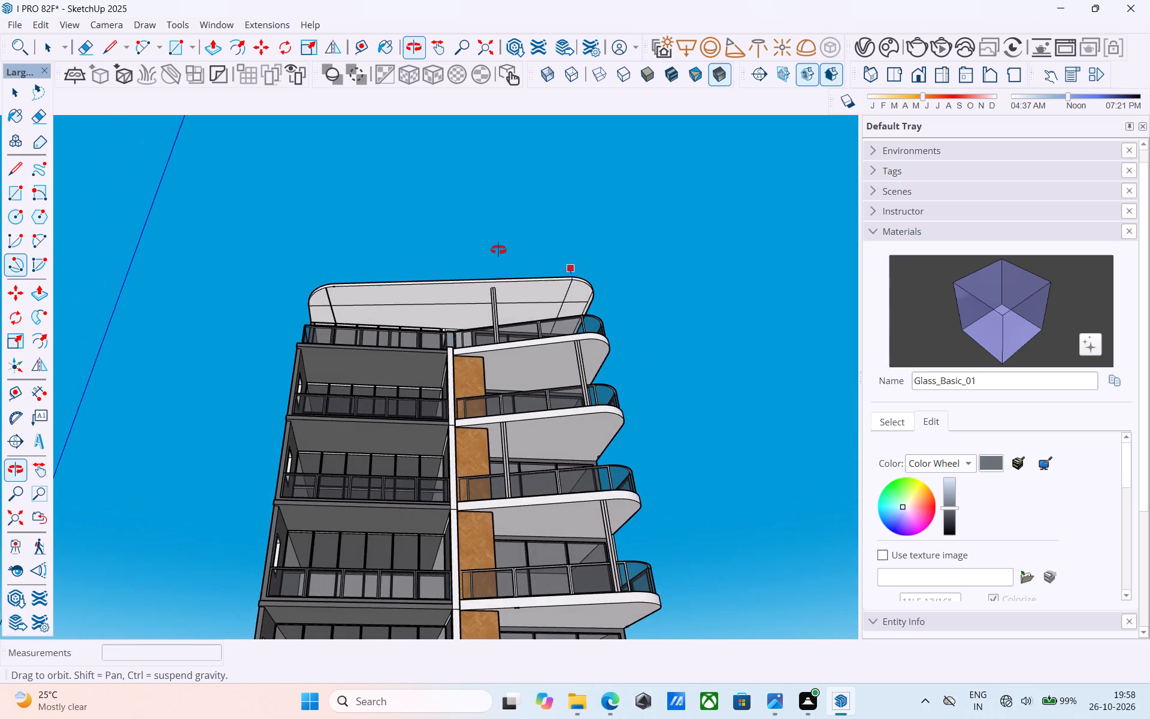
pyautogui.keyDown('shift'); pyautogui.moveTo(498, 250); pyautogui.dragTo(527, 285, button='middle'); pyautogui.keyUp('shift')
pyautogui.scroll(4, 438, 323)
pyautogui.moveTo(426, 361); pyautogui.dragTo(426, 329, button='middle')
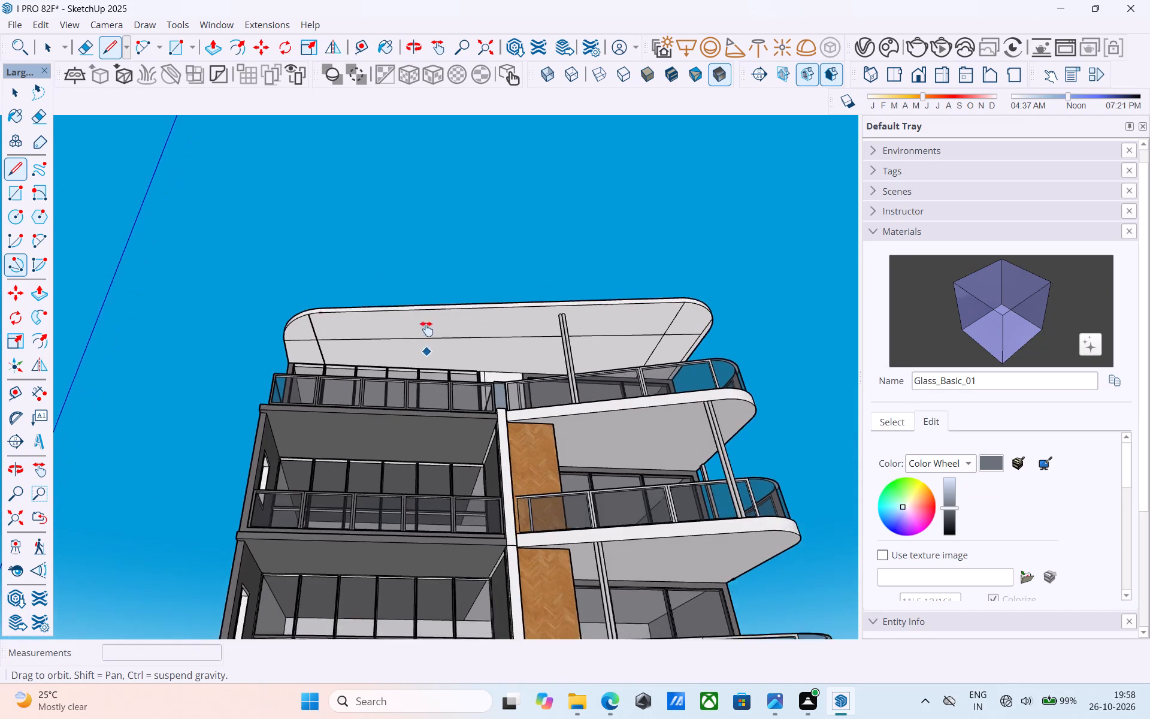
pyautogui.moveTo(426, 329); pyautogui.dragTo(573, 312, button='middle')
pyautogui.moveTo(401, 310); pyautogui.dragTo(574, 340, button='middle')
pyautogui.scroll(5, 529, 341)
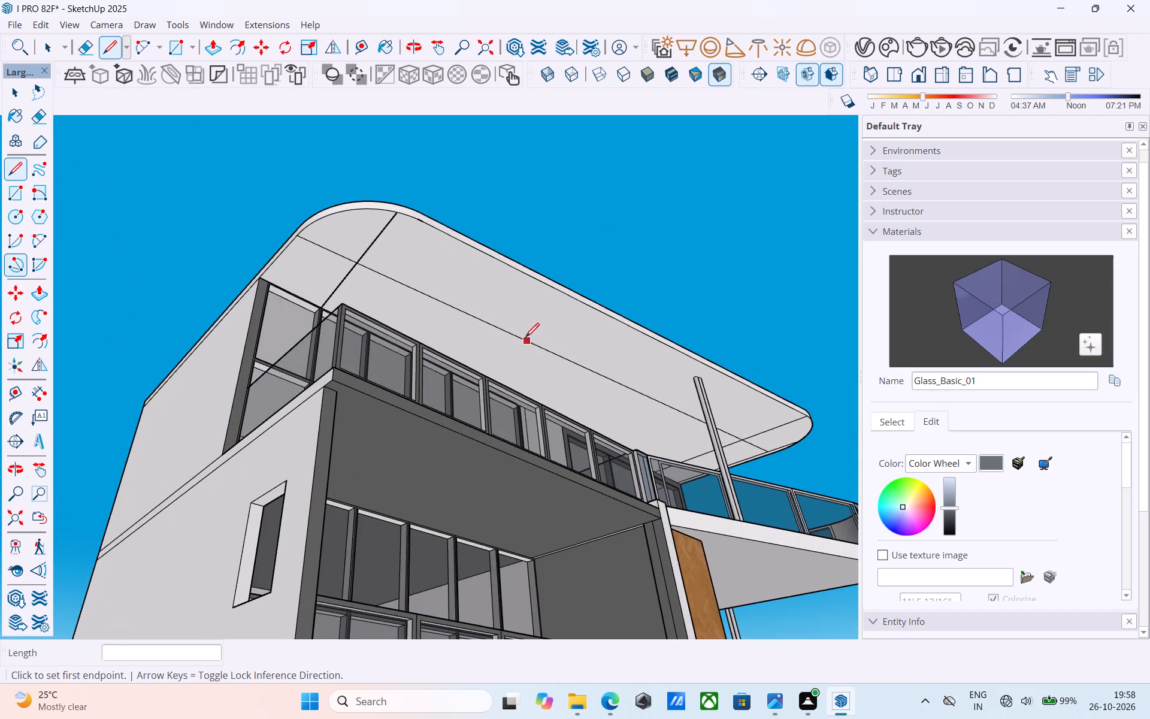
pyautogui.press('e')
pyautogui.scroll(5, 501, 320)
pyautogui.moveTo(488, 330); pyautogui.dragTo(481, 342)
pyautogui.scroll(-9, 482, 337)
pyautogui.press('space')
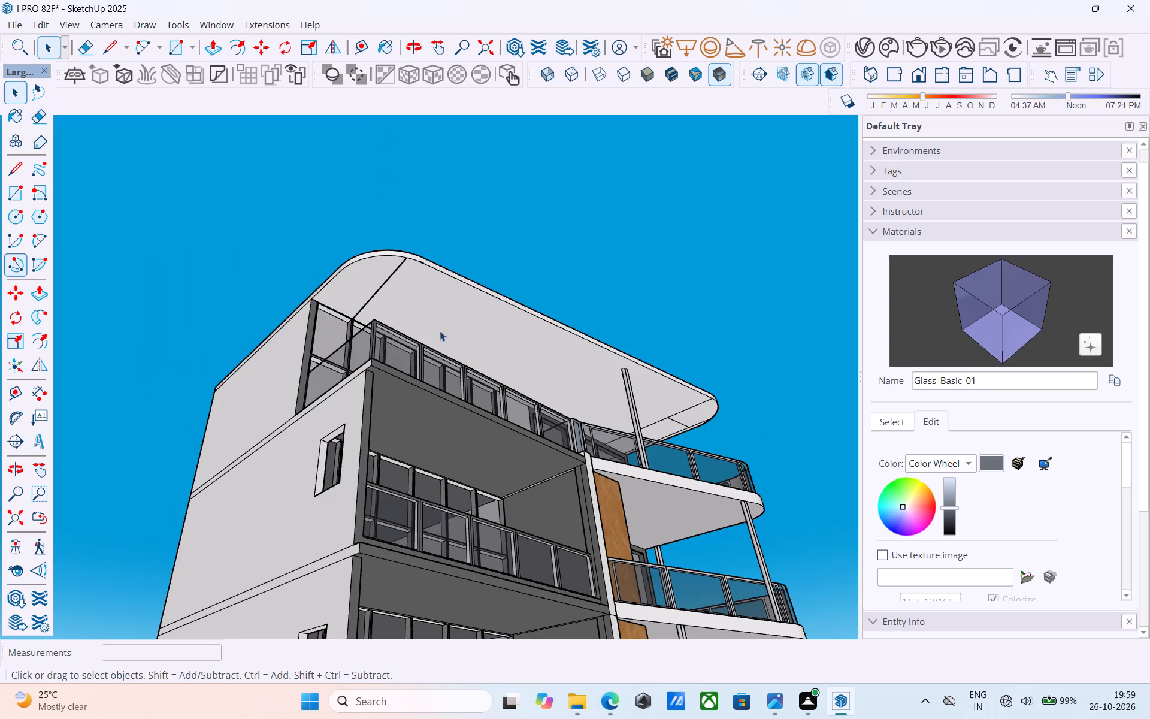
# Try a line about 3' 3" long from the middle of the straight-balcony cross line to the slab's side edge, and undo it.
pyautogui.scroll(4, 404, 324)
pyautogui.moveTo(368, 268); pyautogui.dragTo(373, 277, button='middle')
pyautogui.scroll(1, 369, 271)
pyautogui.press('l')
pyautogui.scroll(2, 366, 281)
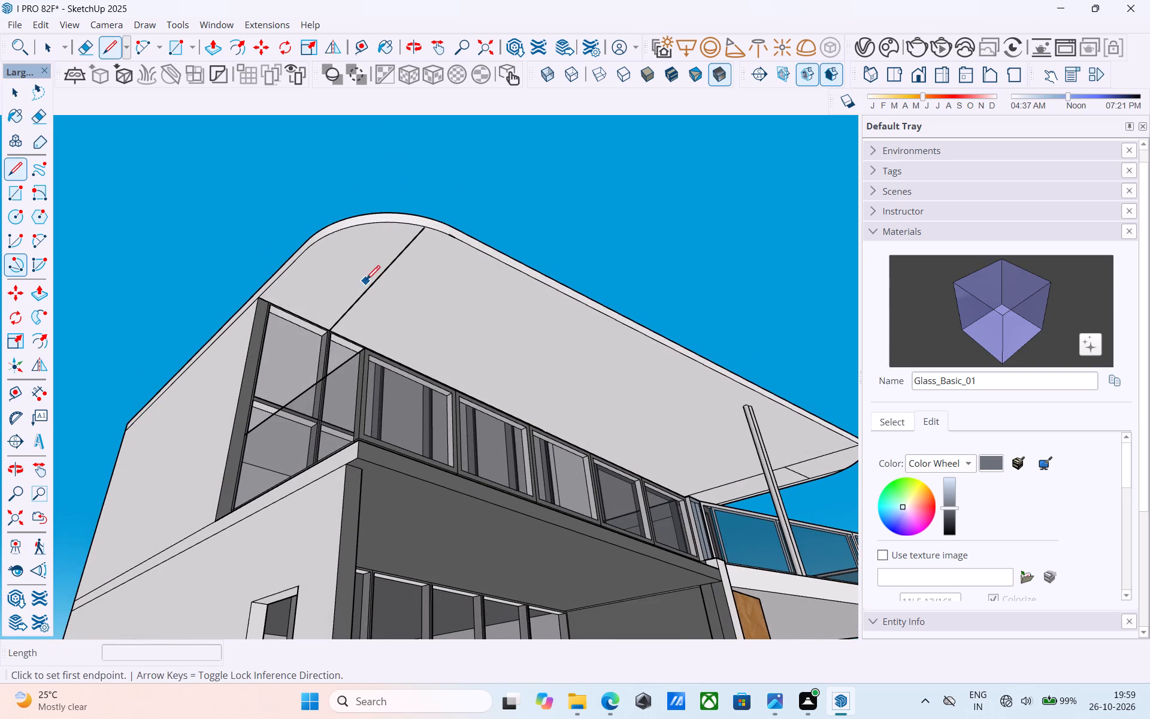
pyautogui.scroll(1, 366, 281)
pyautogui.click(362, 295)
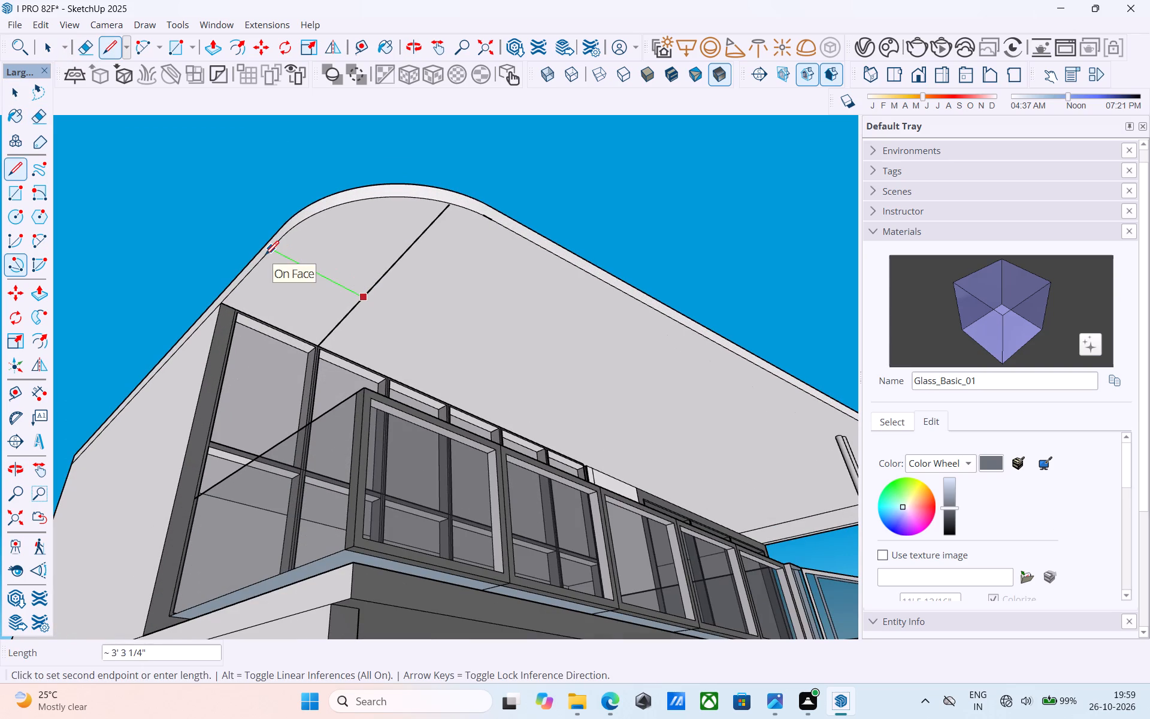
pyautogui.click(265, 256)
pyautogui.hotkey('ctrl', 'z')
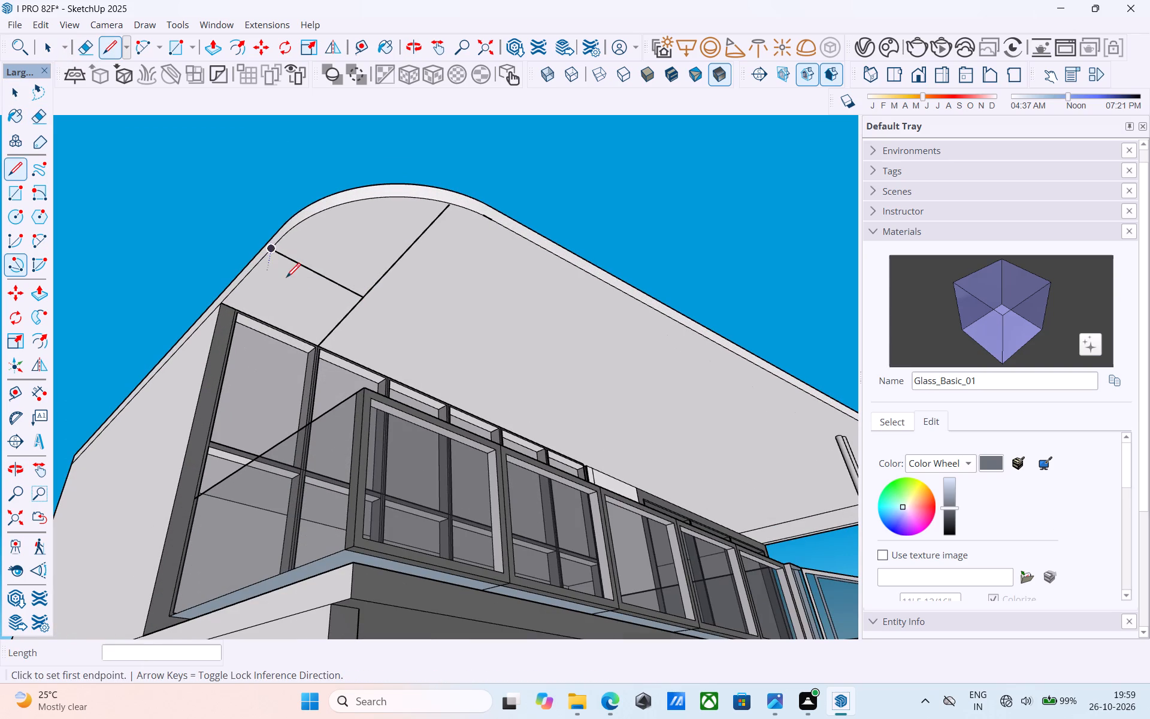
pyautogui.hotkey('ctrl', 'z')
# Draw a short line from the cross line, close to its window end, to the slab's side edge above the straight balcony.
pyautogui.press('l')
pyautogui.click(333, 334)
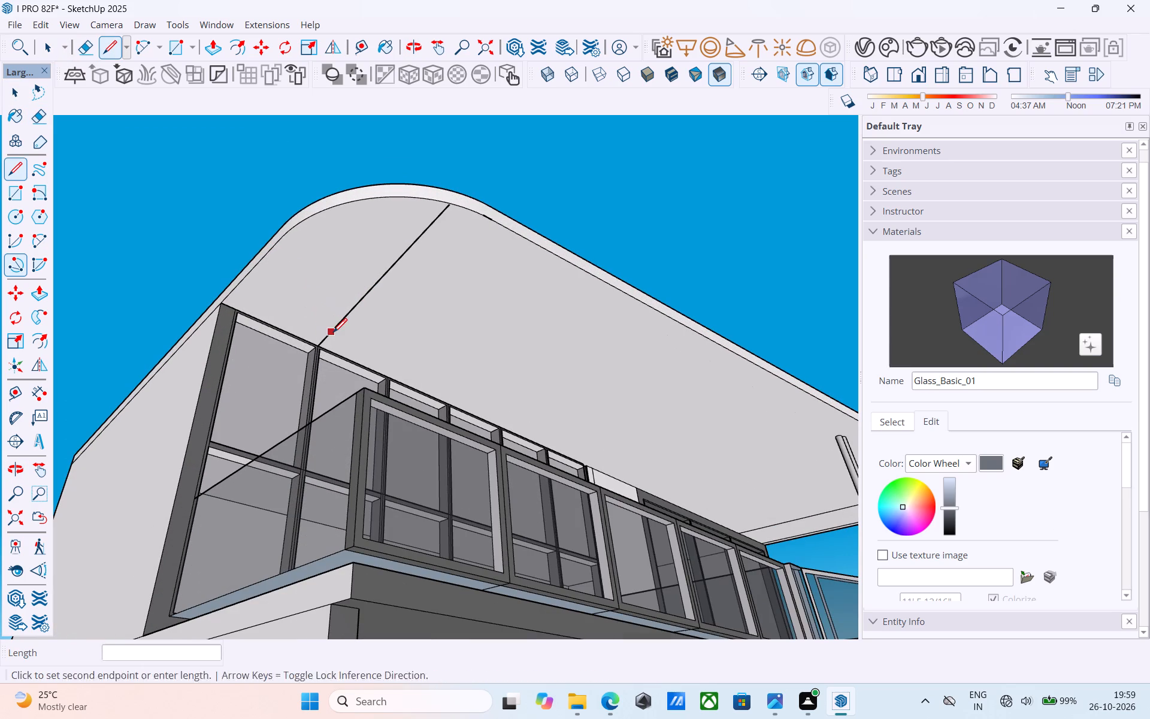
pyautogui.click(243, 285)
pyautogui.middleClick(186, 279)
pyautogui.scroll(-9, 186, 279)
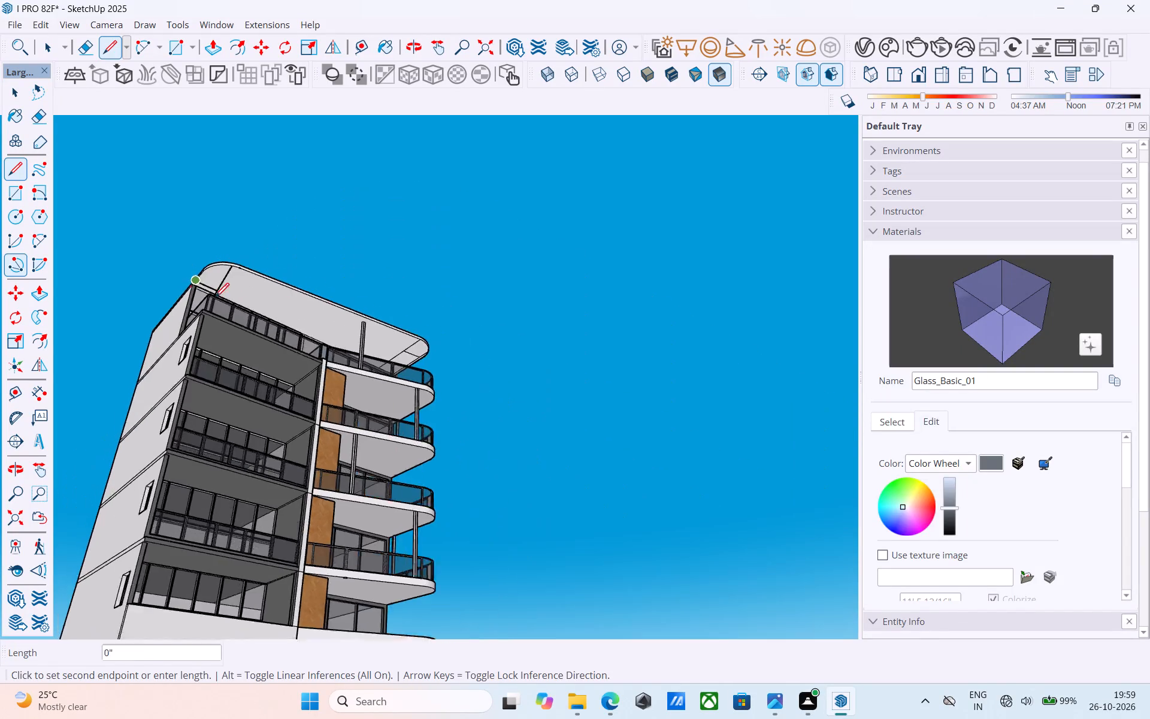
# Select the soffit face at the rounded corner to check whether the lines divide it.
pyautogui.scroll(-1, 215, 298)
pyautogui.moveTo(309, 325); pyautogui.dragTo(72, 322, button='middle')
pyautogui.scroll(13, 337, 368)
pyautogui.press('space')
pyautogui.scroll(3, 232, 368)
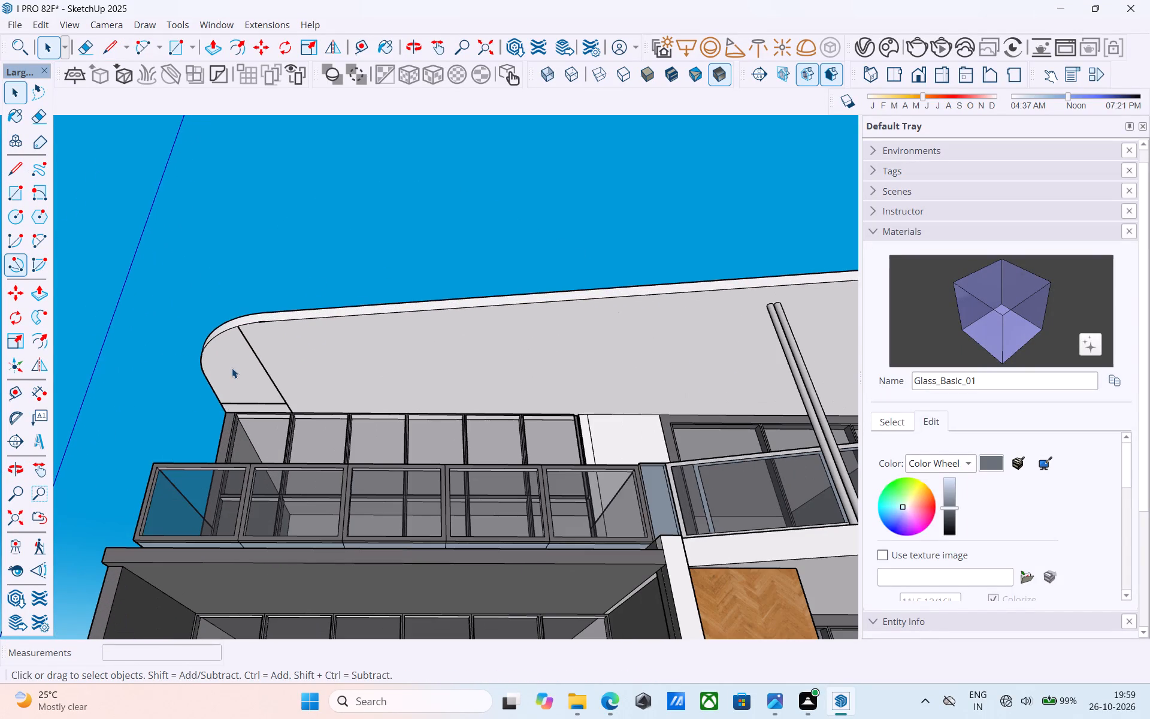
pyautogui.click(232, 368)
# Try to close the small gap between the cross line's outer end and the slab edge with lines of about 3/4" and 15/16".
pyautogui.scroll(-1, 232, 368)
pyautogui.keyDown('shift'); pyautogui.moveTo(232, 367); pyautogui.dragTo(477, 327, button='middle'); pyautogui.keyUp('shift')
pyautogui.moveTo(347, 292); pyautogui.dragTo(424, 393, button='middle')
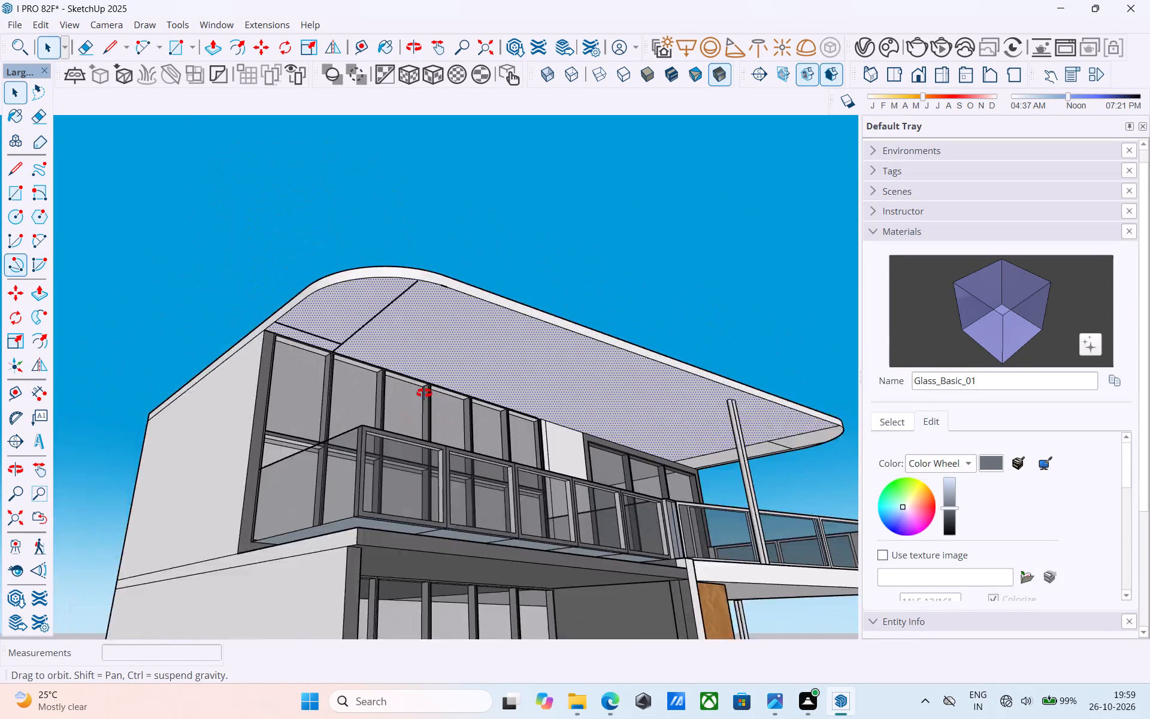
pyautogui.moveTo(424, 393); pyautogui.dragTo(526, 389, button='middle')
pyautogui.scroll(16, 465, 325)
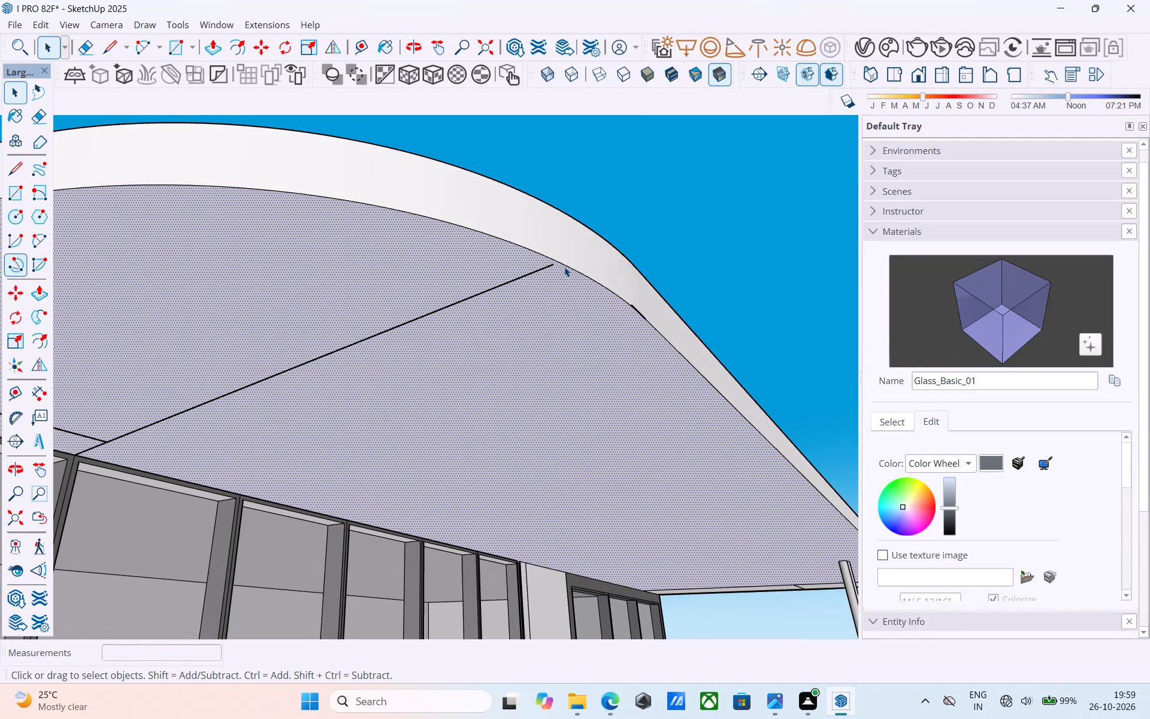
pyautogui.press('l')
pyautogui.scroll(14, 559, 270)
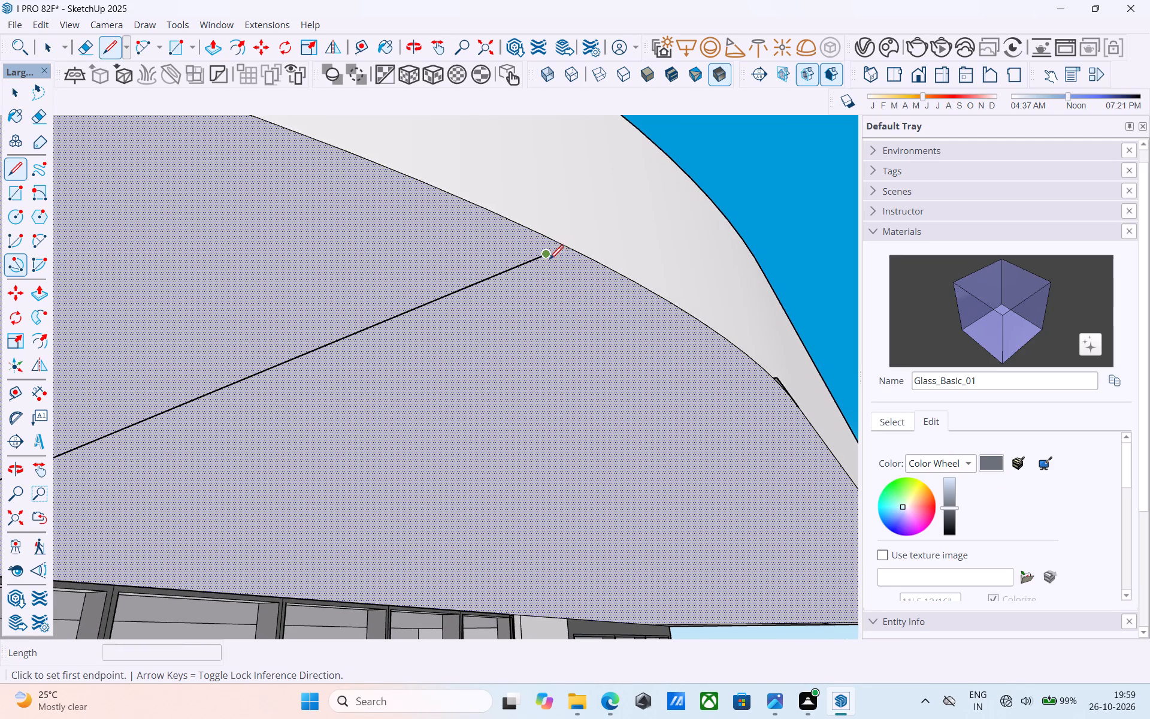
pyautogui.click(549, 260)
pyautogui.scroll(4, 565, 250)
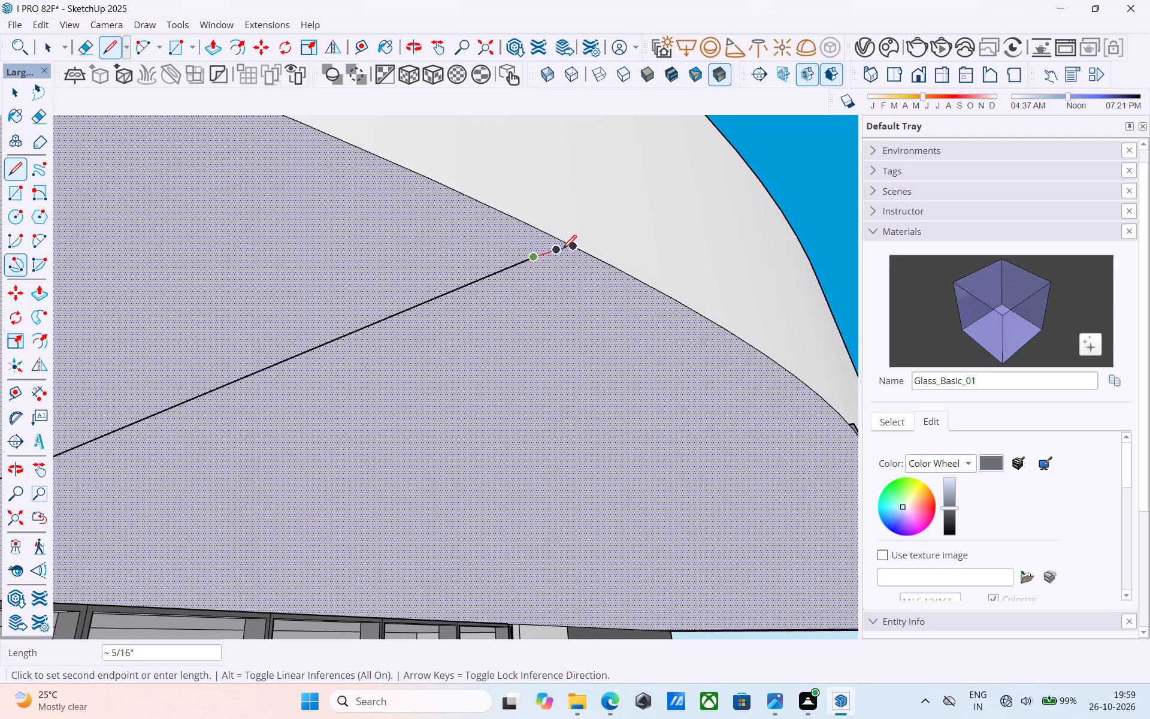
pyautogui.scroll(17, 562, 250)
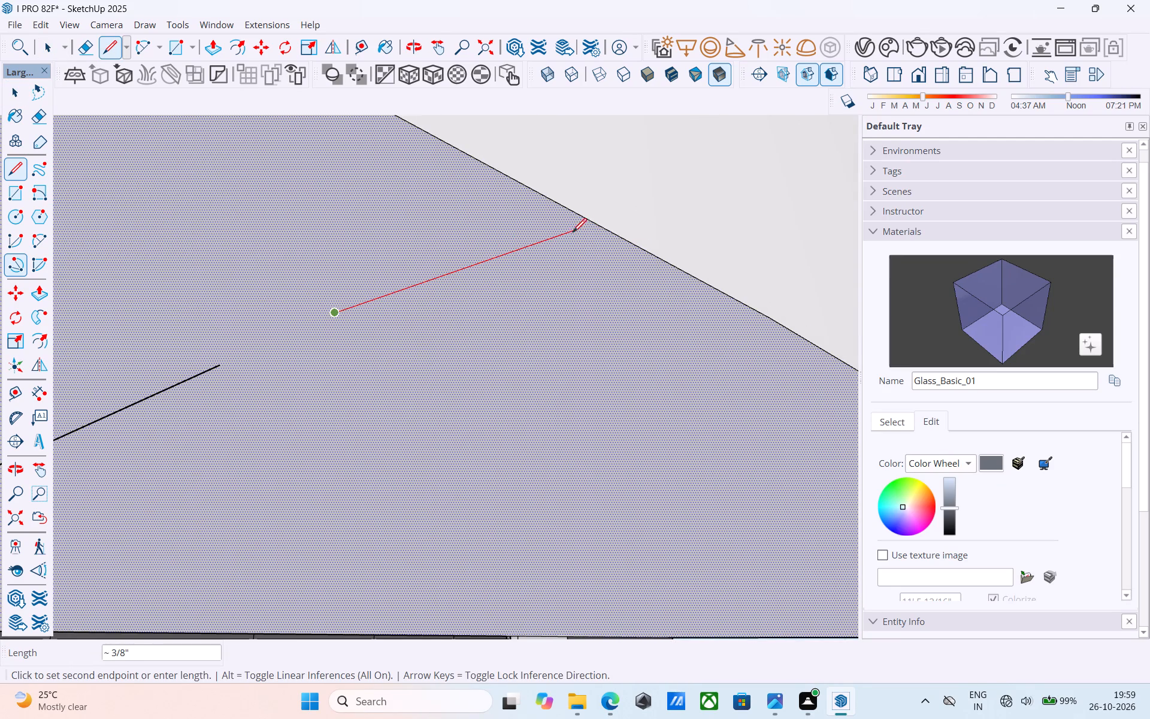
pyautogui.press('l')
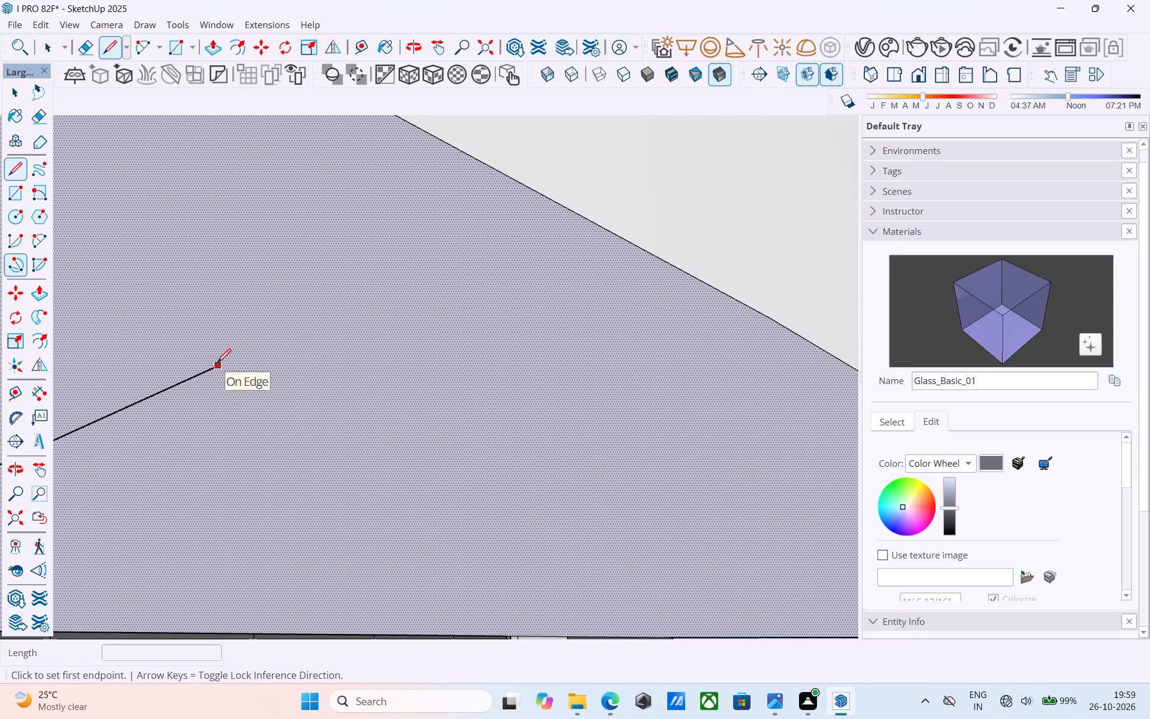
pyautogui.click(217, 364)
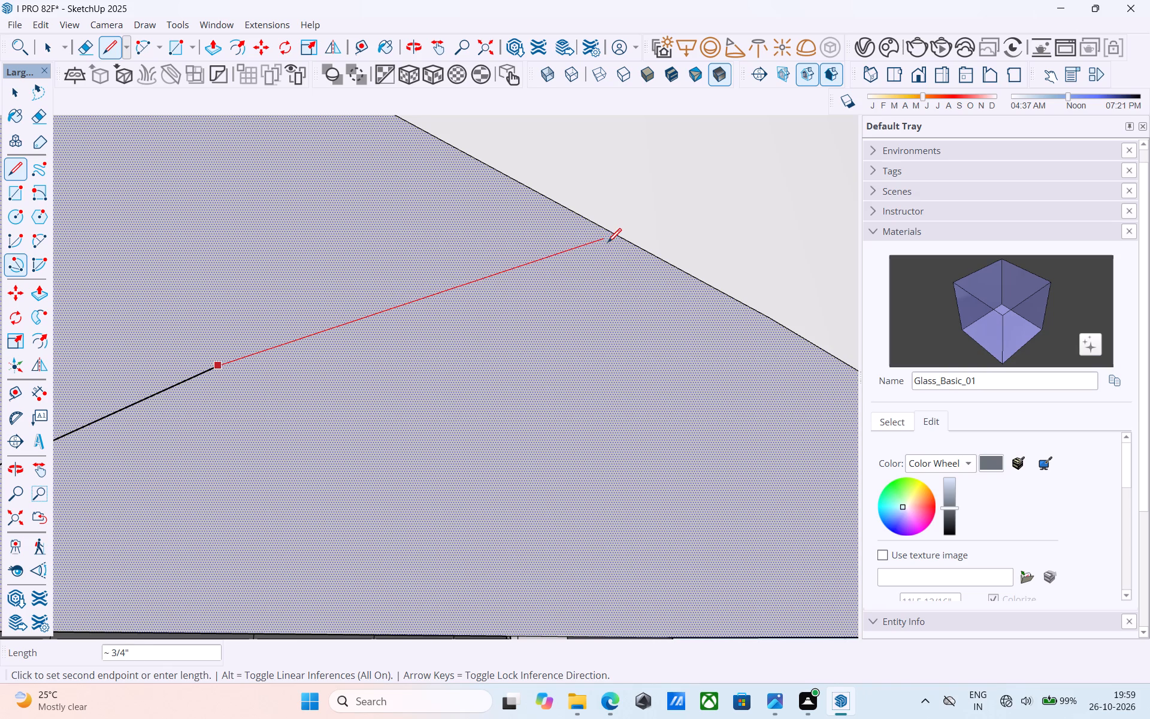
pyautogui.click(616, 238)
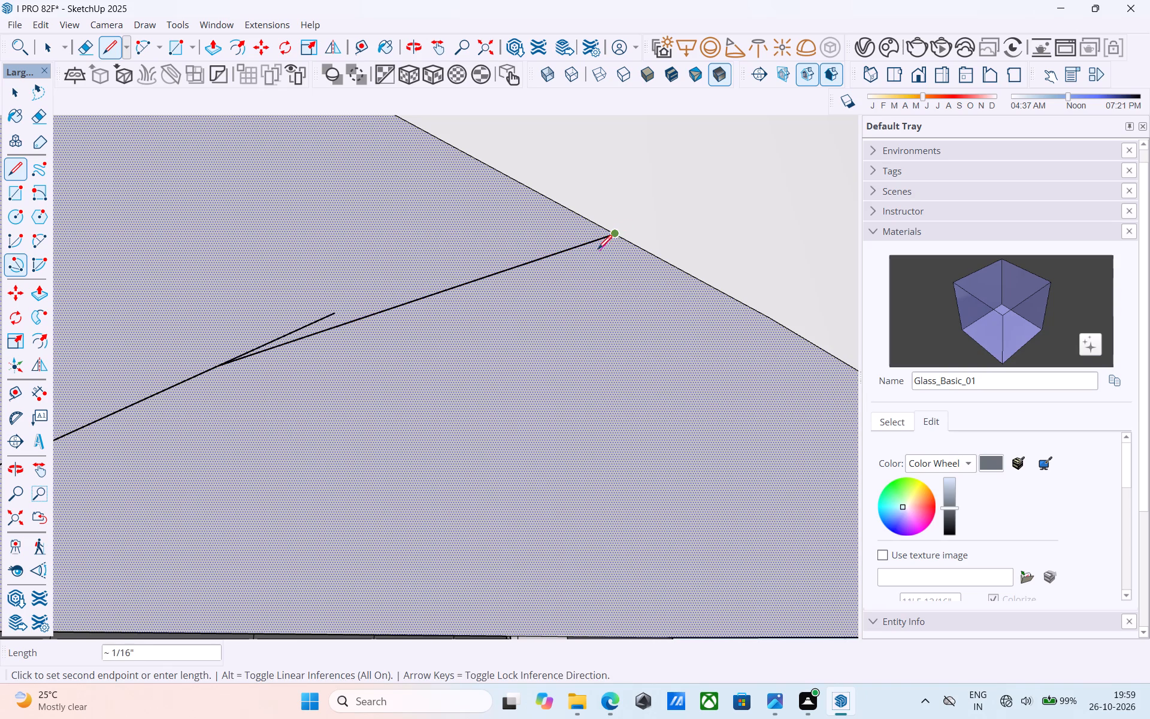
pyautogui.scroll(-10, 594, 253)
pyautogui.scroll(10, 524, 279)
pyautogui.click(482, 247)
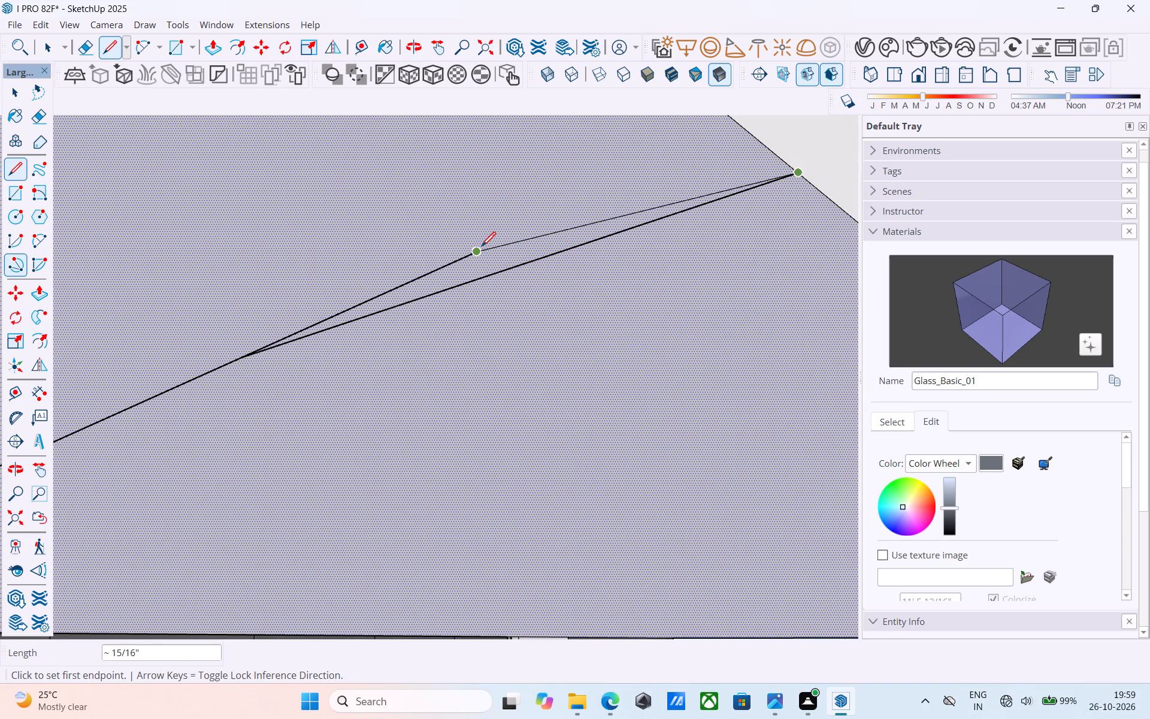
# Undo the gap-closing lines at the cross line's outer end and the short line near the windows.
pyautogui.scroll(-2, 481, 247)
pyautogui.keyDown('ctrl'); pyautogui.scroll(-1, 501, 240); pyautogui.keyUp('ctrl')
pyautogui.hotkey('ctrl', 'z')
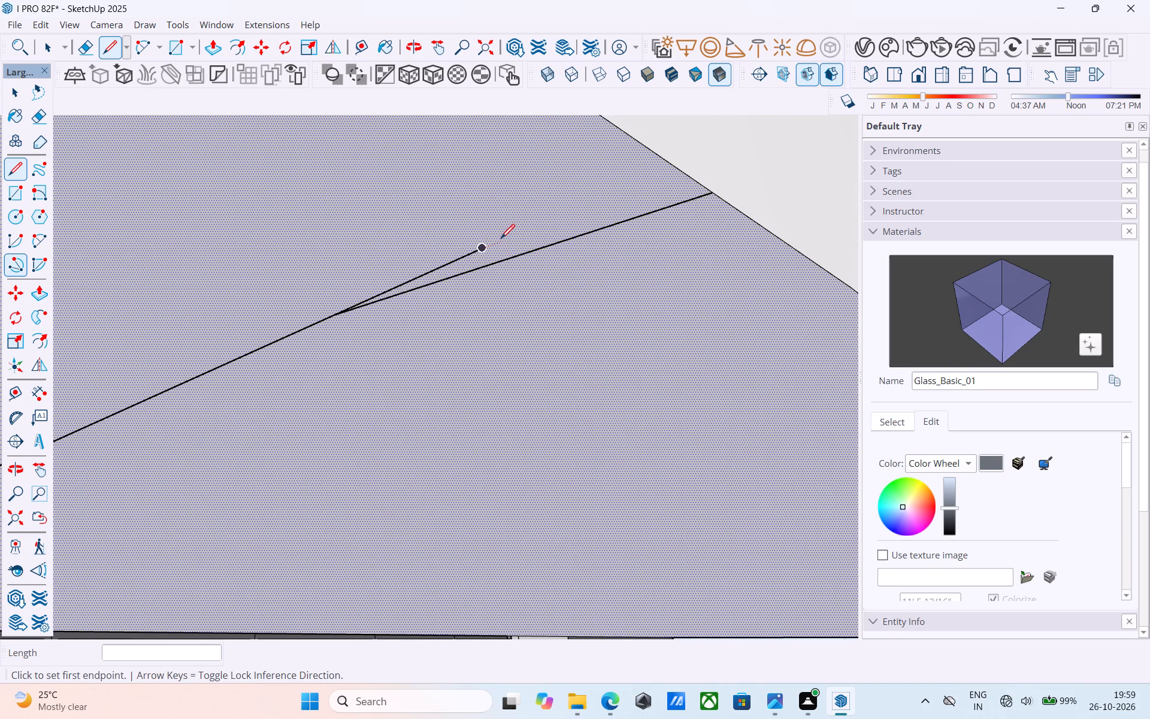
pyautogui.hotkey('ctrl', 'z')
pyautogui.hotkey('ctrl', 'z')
# Erase the cross line on the soffit above the straight balcony.
pyautogui.scroll(-20, 499, 243)
pyautogui.scroll(-5, 499, 243)
pyautogui.press('space')
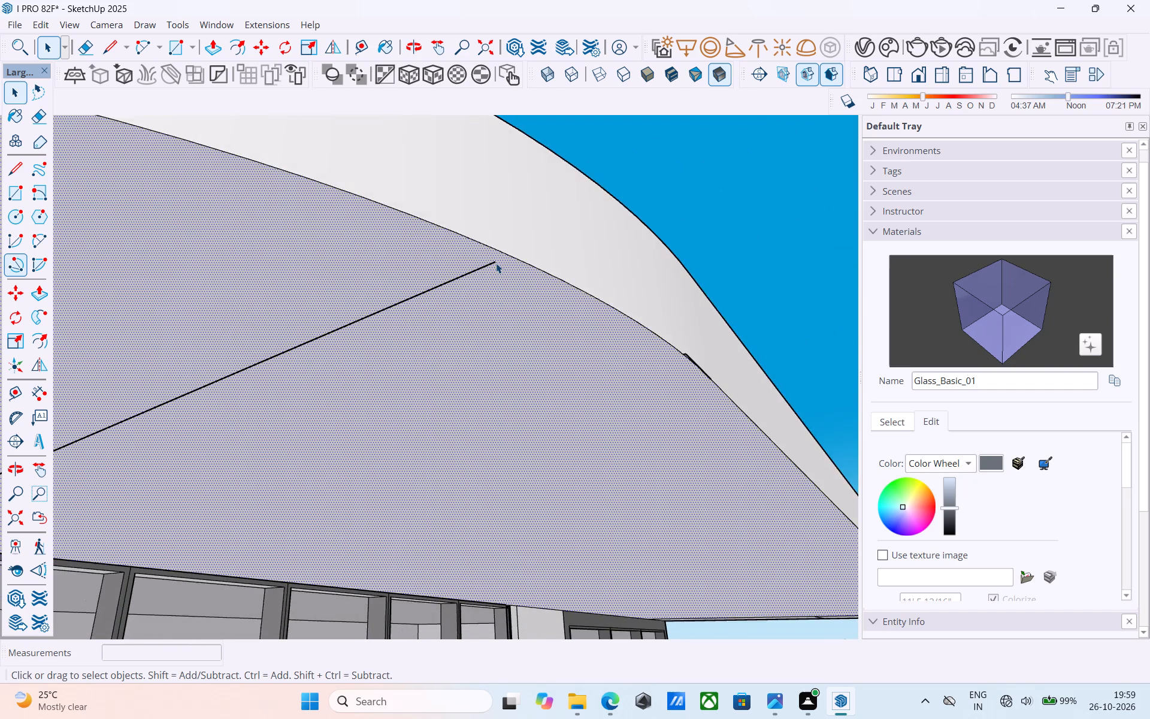
pyautogui.scroll(-17, 496, 263)
pyautogui.scroll(-9, 497, 263)
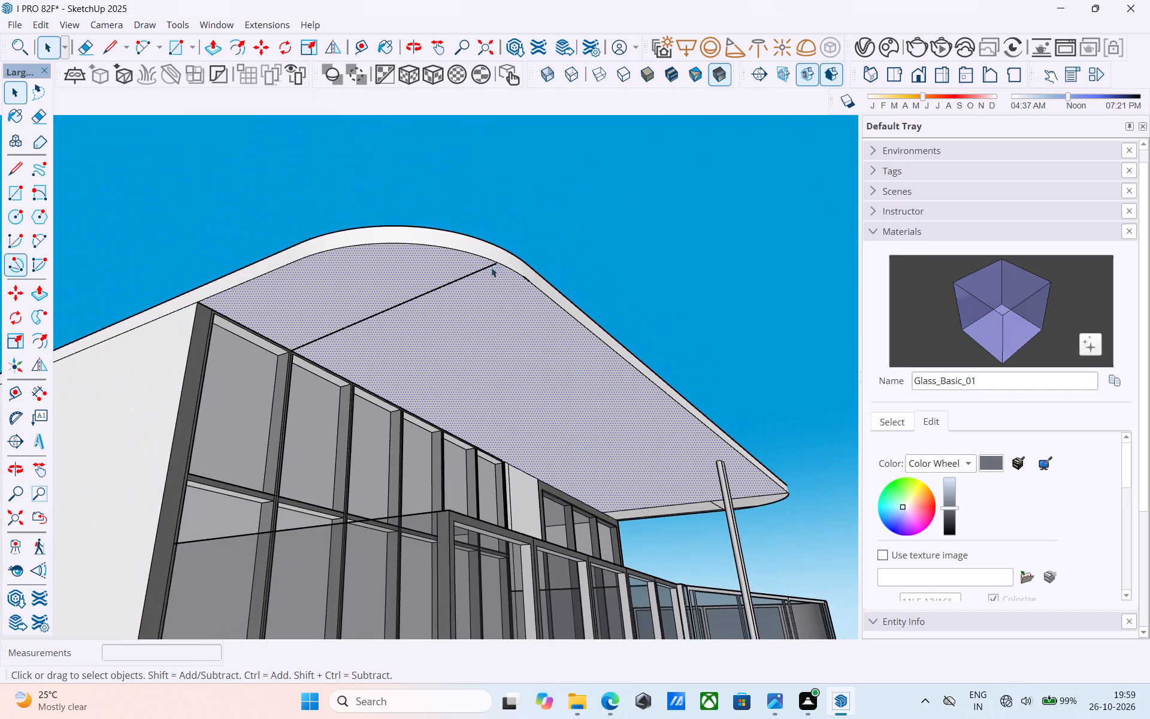
pyautogui.moveTo(489, 270); pyautogui.dragTo(476, 276, button='middle')
pyautogui.scroll(4, 450, 286)
pyautogui.press('e')
pyautogui.moveTo(450, 286); pyautogui.dragTo(442, 282)
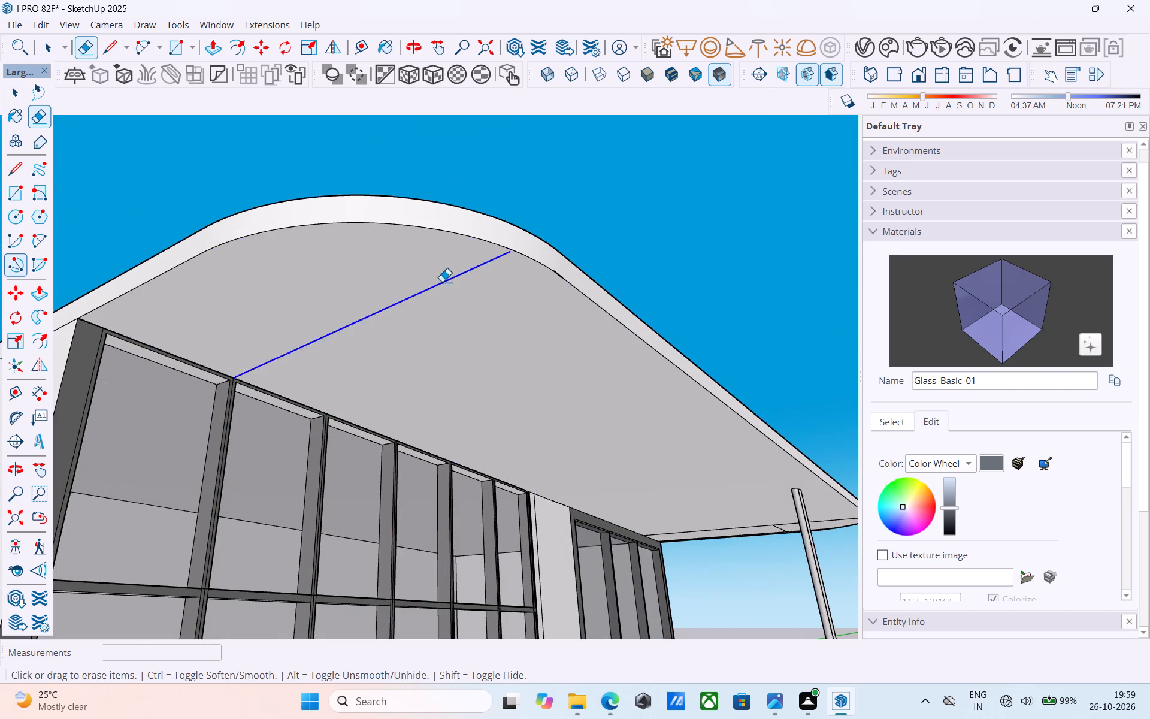
pyautogui.press('space')
pyautogui.scroll(-8, 436, 286)
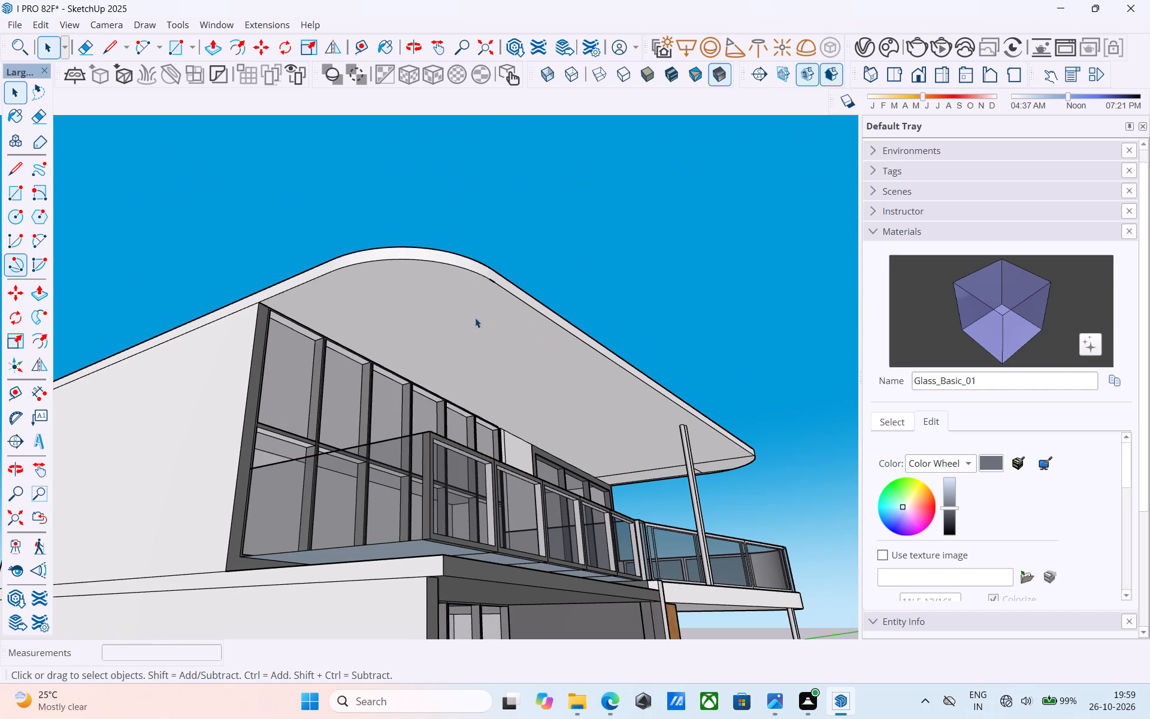
# Draw a short lengthwise line about 1' 9 1/8" long on the soffit inside the rounded corner above the straight balcony.
pyautogui.scroll(1, 374, 291)
pyautogui.moveTo(374, 291); pyautogui.dragTo(325, 275, button='middle')
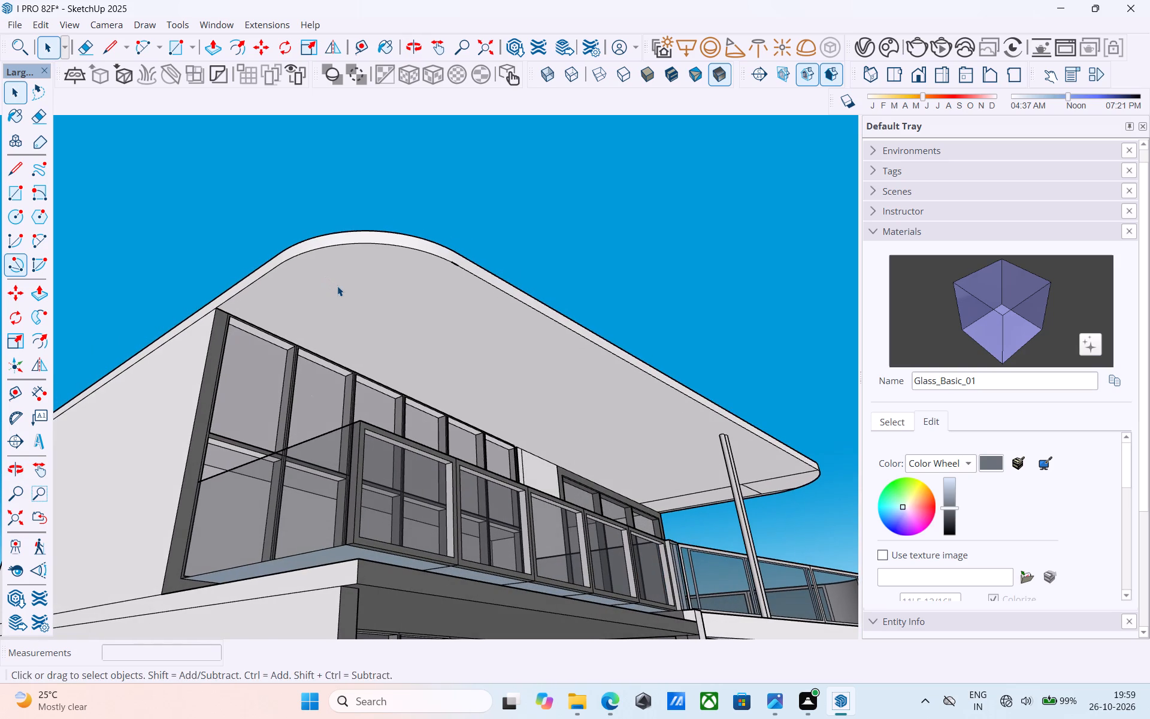
pyautogui.press('l')
pyautogui.scroll(6, 340, 287)
pyautogui.moveTo(278, 272); pyautogui.dragTo(286, 277)
pyautogui.click(347, 316)
pyautogui.moveTo(347, 313); pyautogui.dragTo(355, 332, button='middle')
pyautogui.scroll(3, 315, 298)
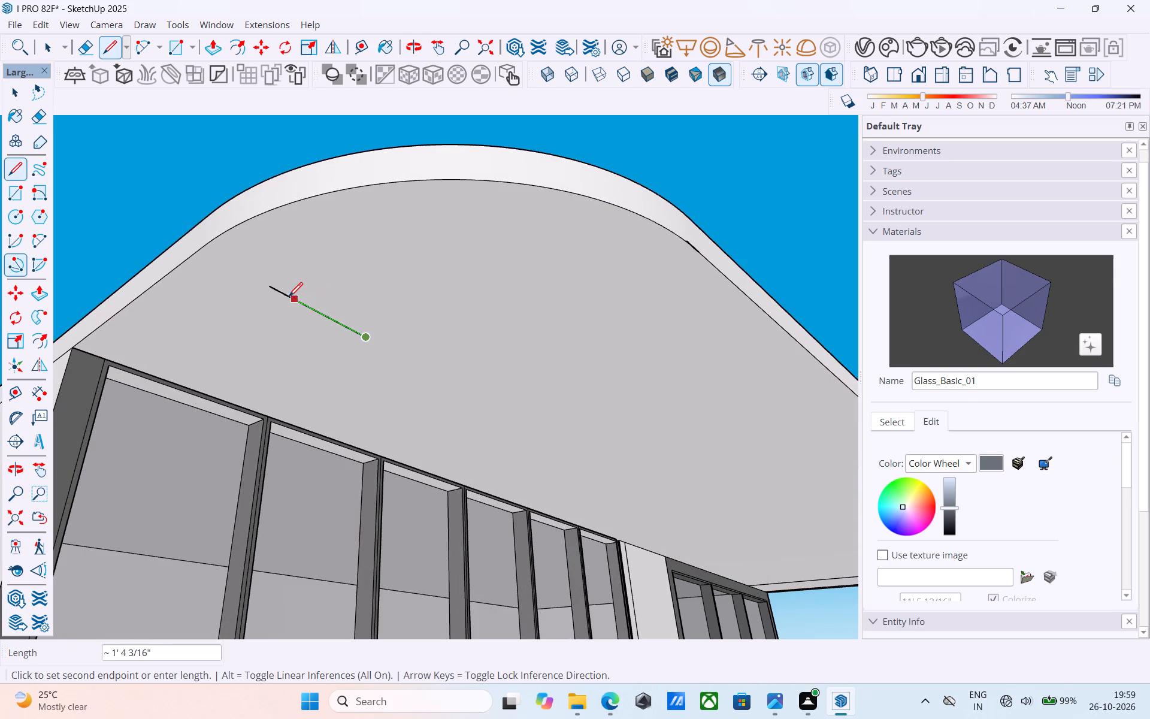
pyautogui.click(274, 285)
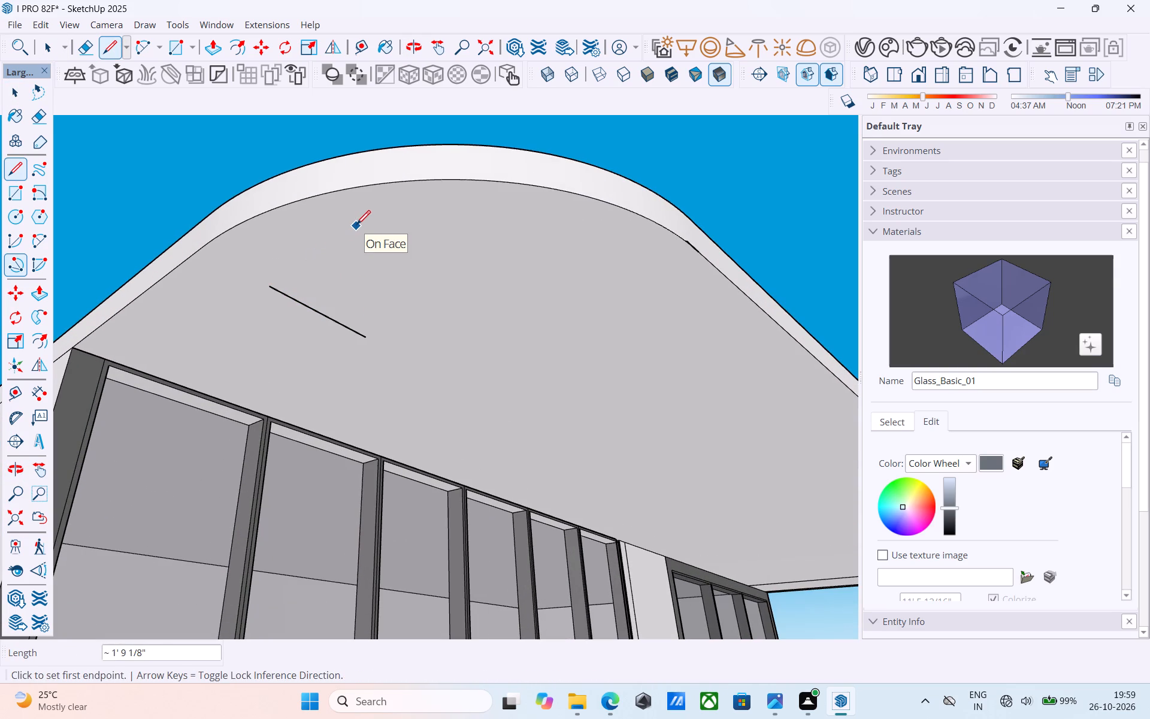
# Draw a line about 2' 11" long from the short line's end nearest the side wall to the slab's curved outer edge.
pyautogui.click(265, 289)
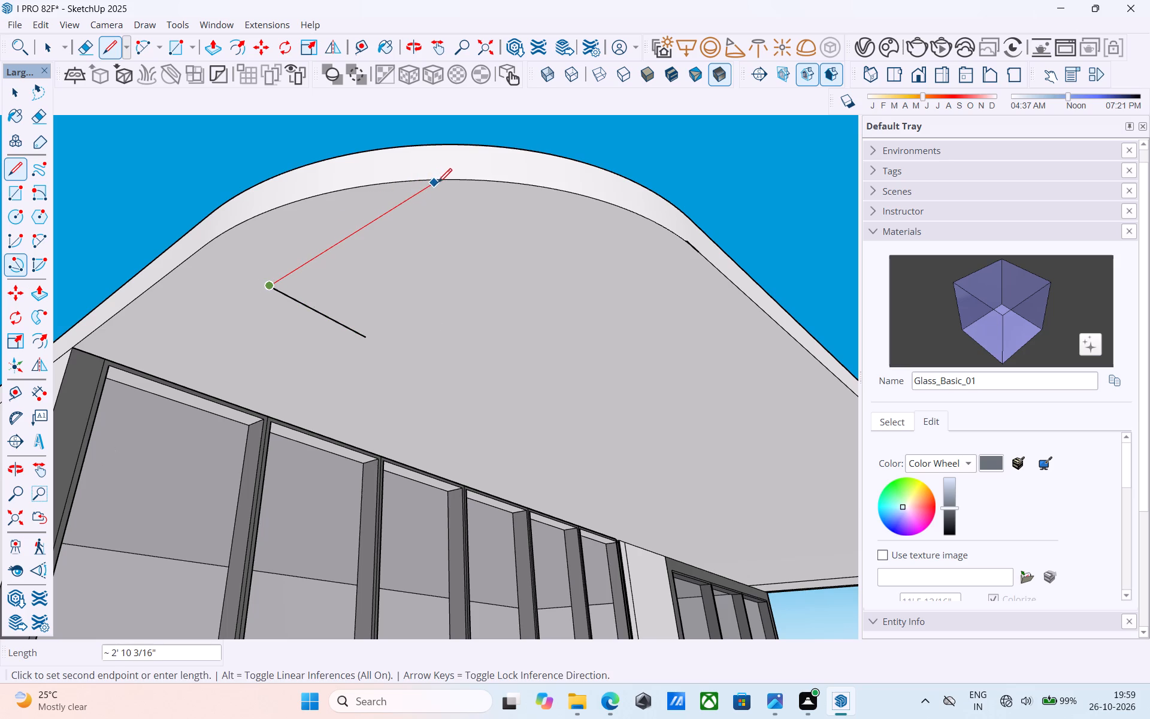
pyautogui.scroll(14, 440, 184)
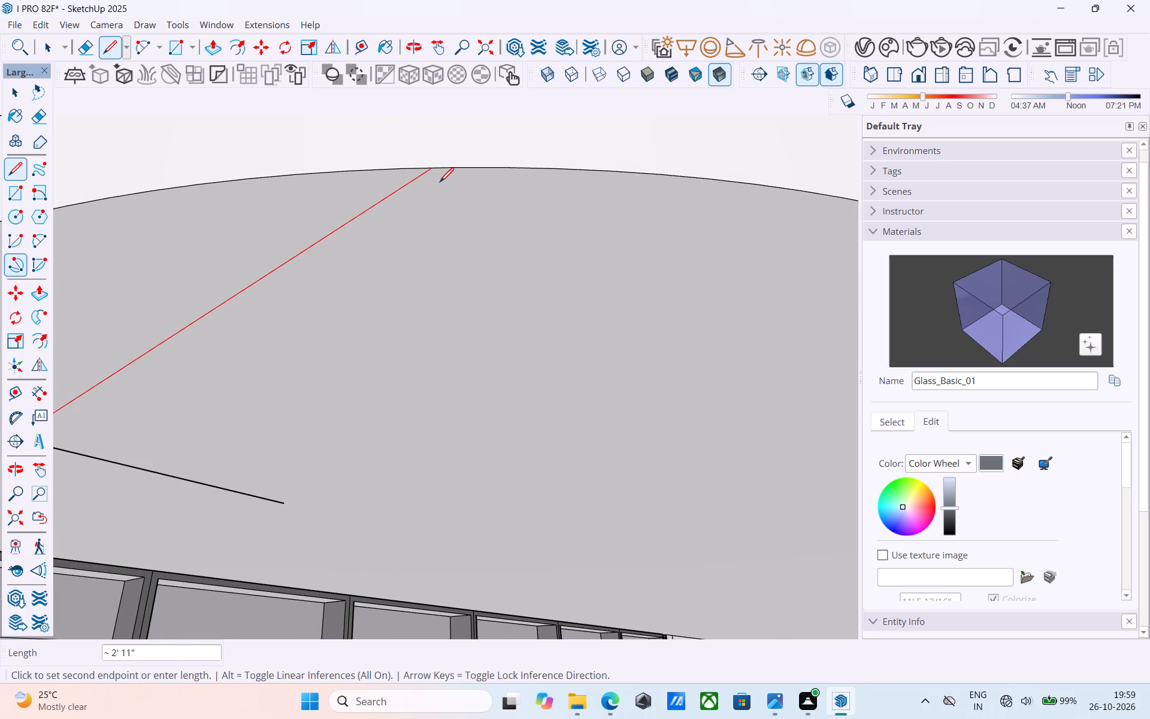
pyautogui.click(441, 180)
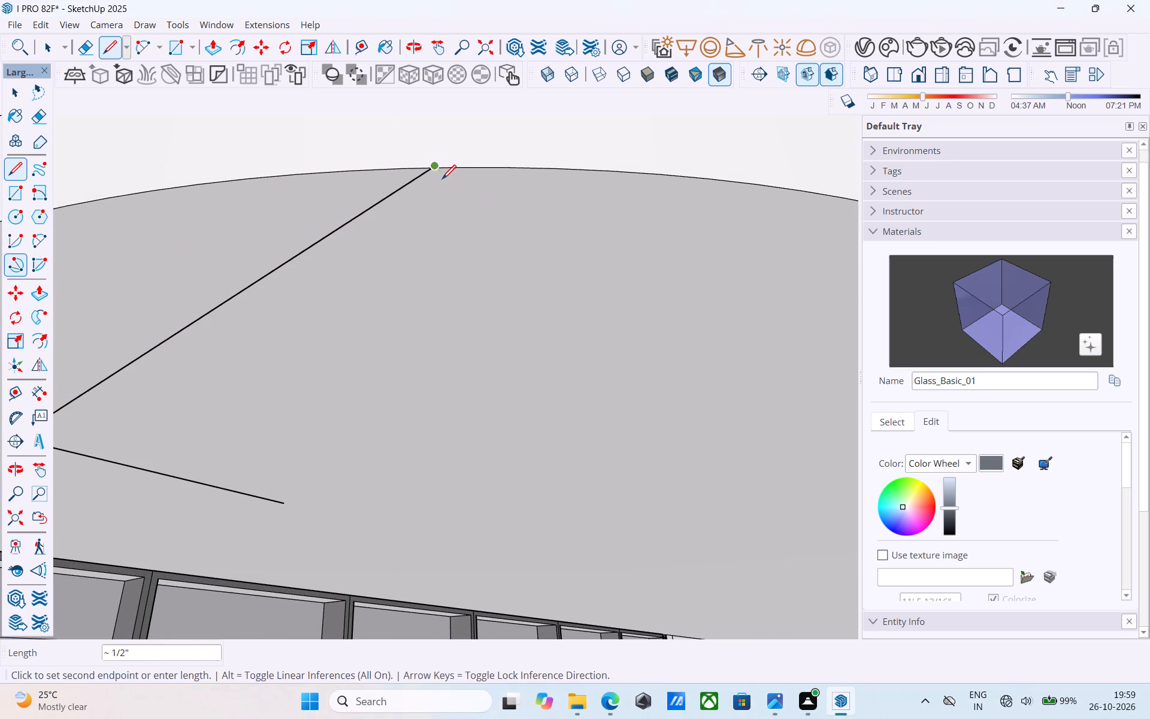
# Draw a cross line along the red axis from the short line's free end to the slab's curved outer edge, enclosing a soffit panel.
pyautogui.press('l')
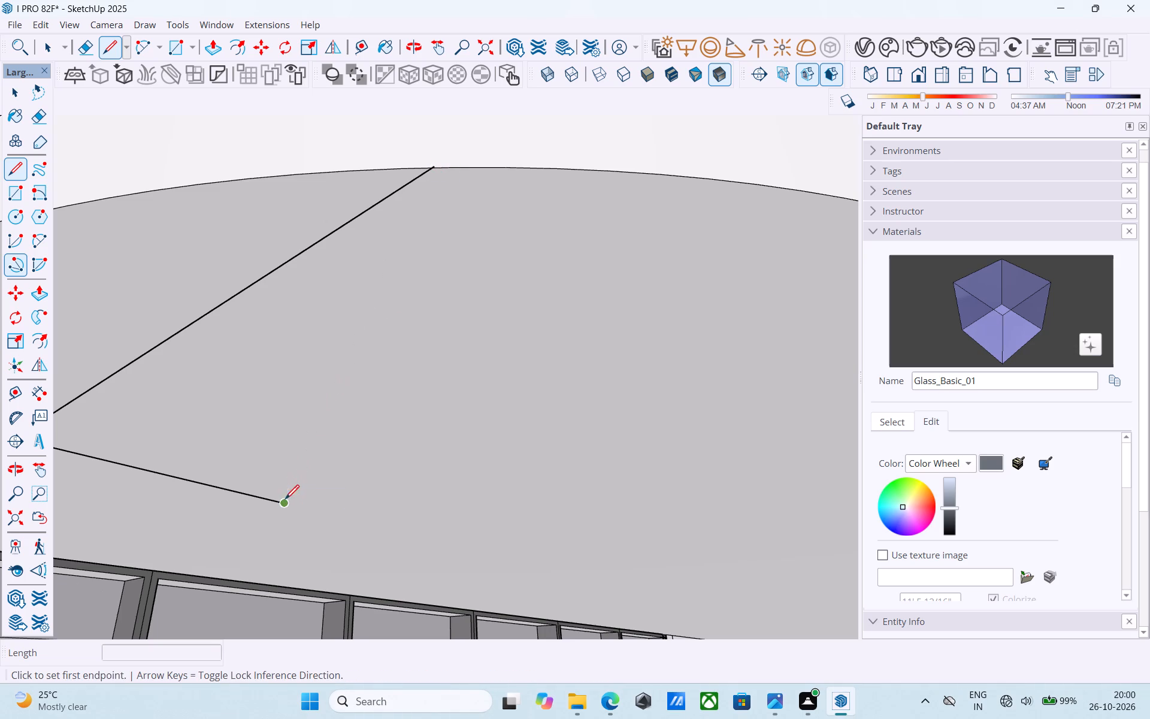
pyautogui.click(282, 507)
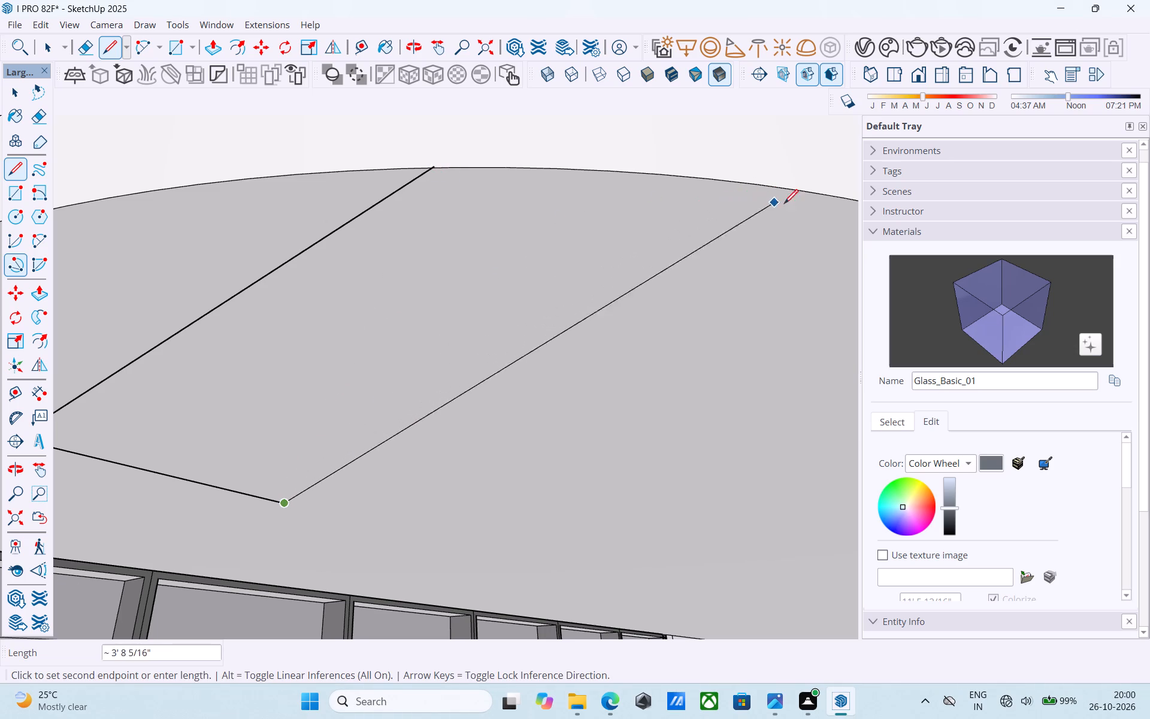
pyautogui.moveTo(765, 191); pyautogui.dragTo(727, 180, button='middle')
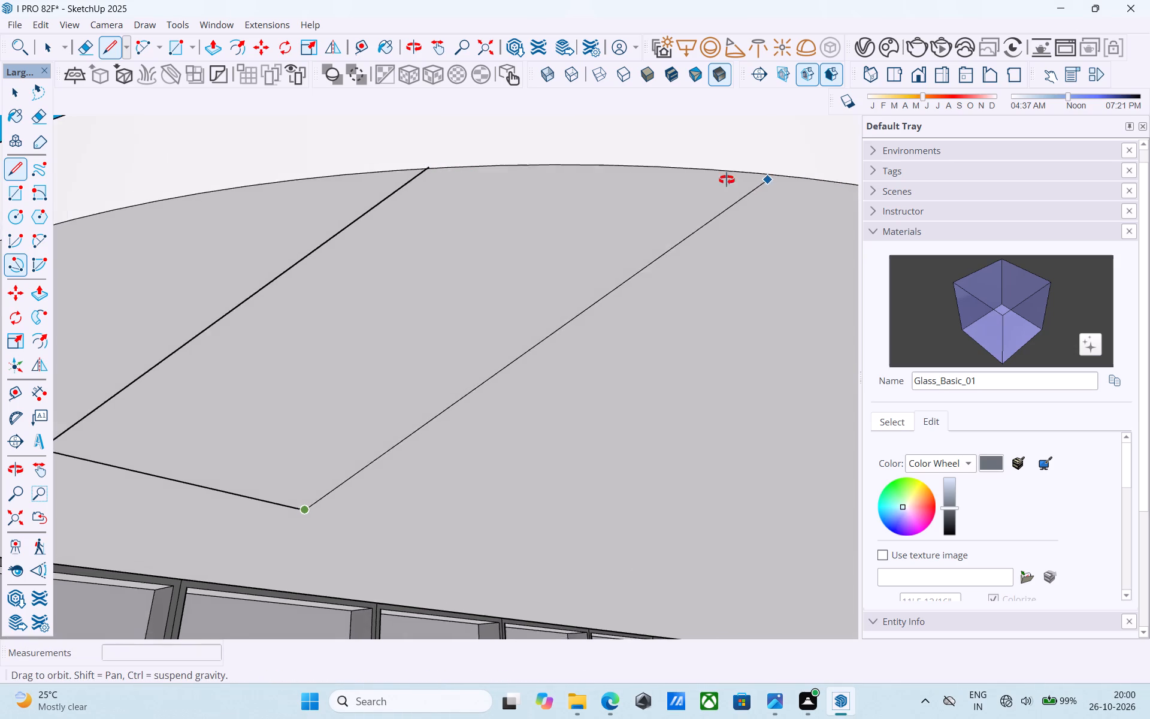
pyautogui.moveTo(727, 180); pyautogui.dragTo(489, 240, button='middle')
pyautogui.scroll(-5, 488, 240)
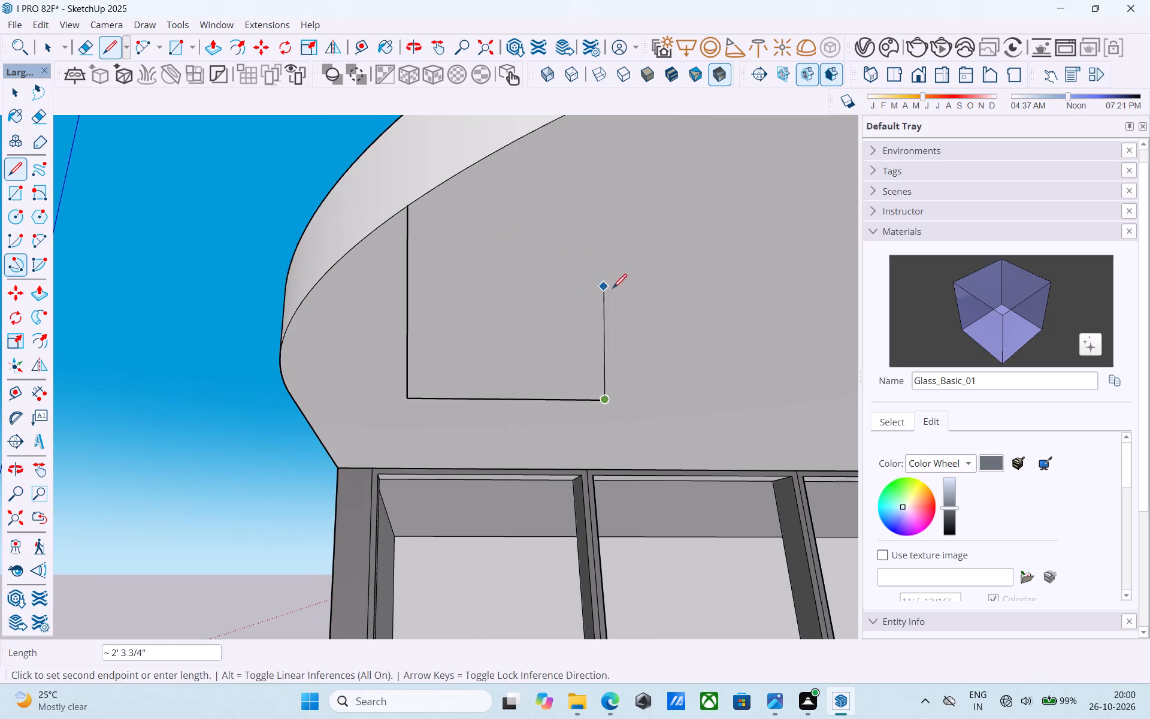
pyautogui.moveTo(599, 288); pyautogui.dragTo(595, 354, button='middle')
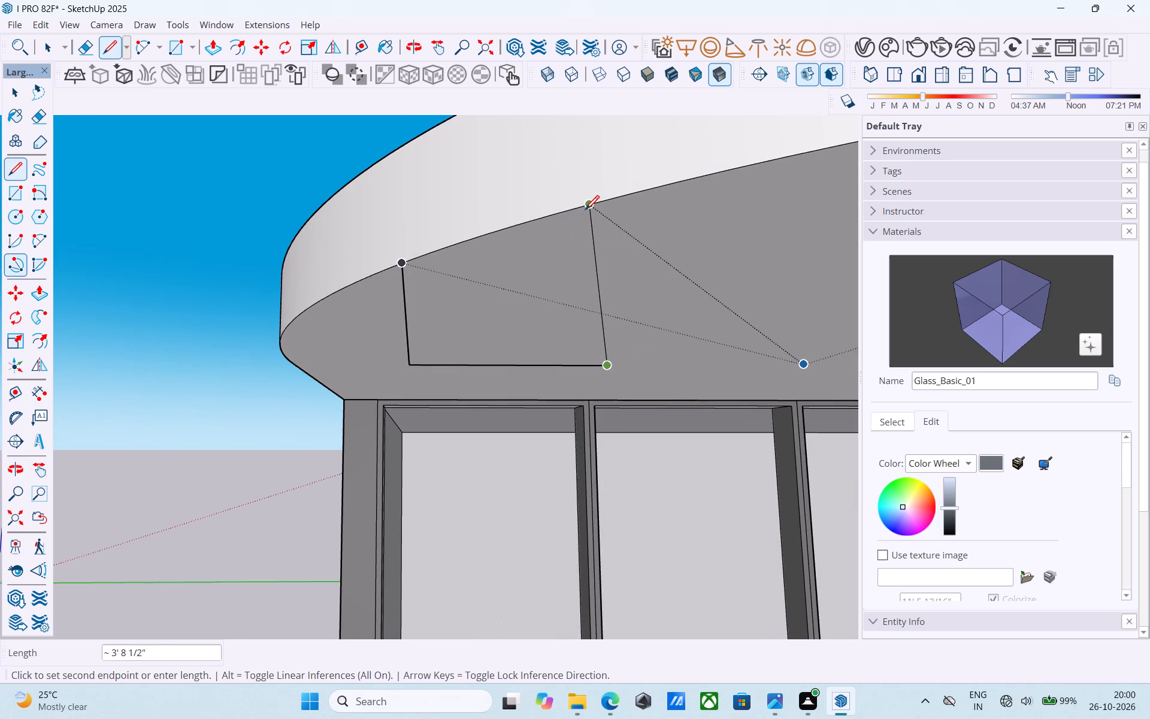
pyautogui.press('Left')
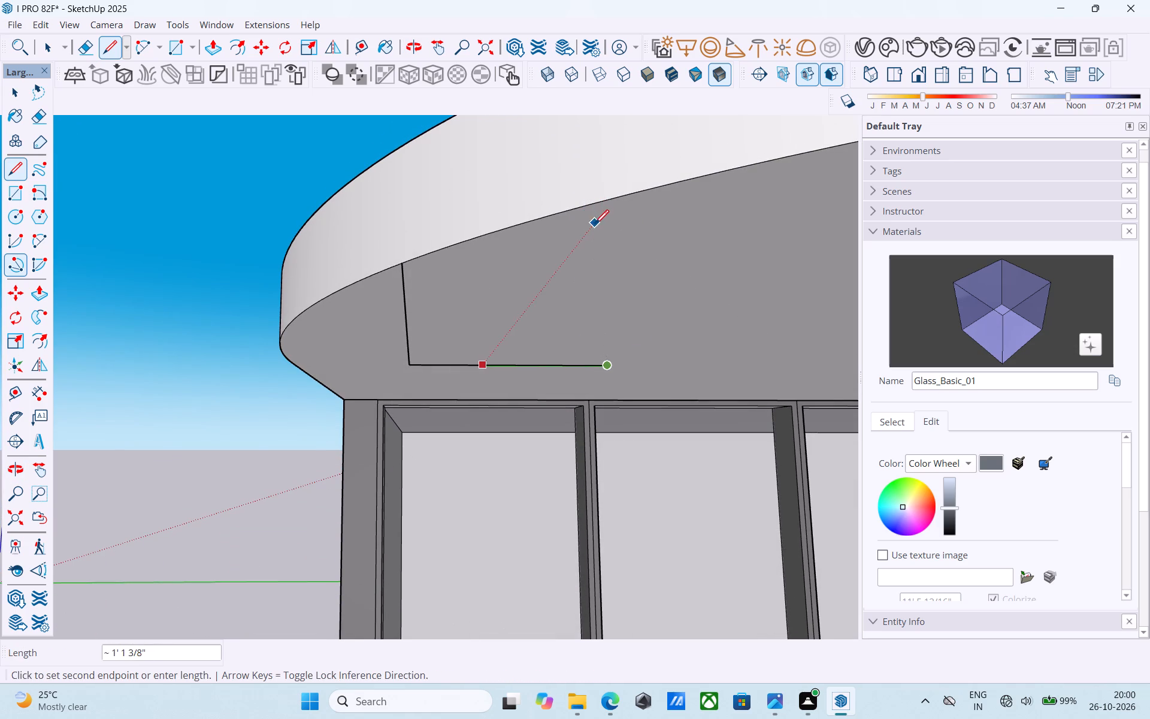
pyautogui.press('Up')
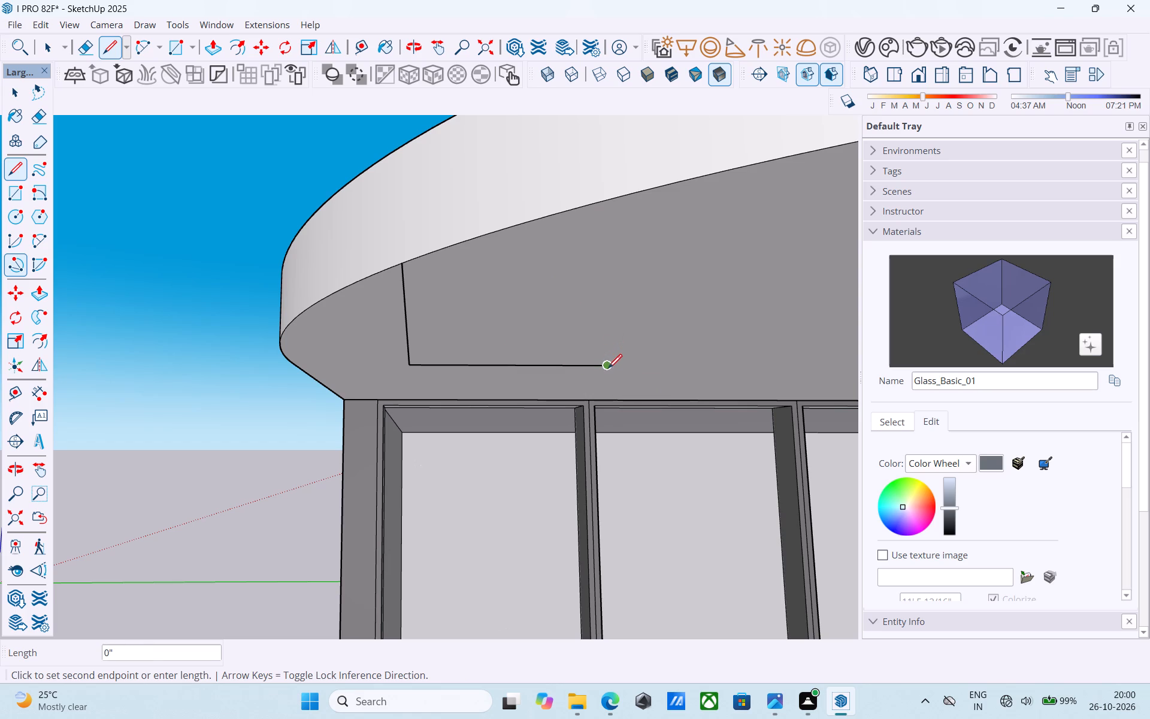
pyautogui.click(611, 368)
pyautogui.moveTo(547, 295); pyautogui.dragTo(344, 328, button='middle')
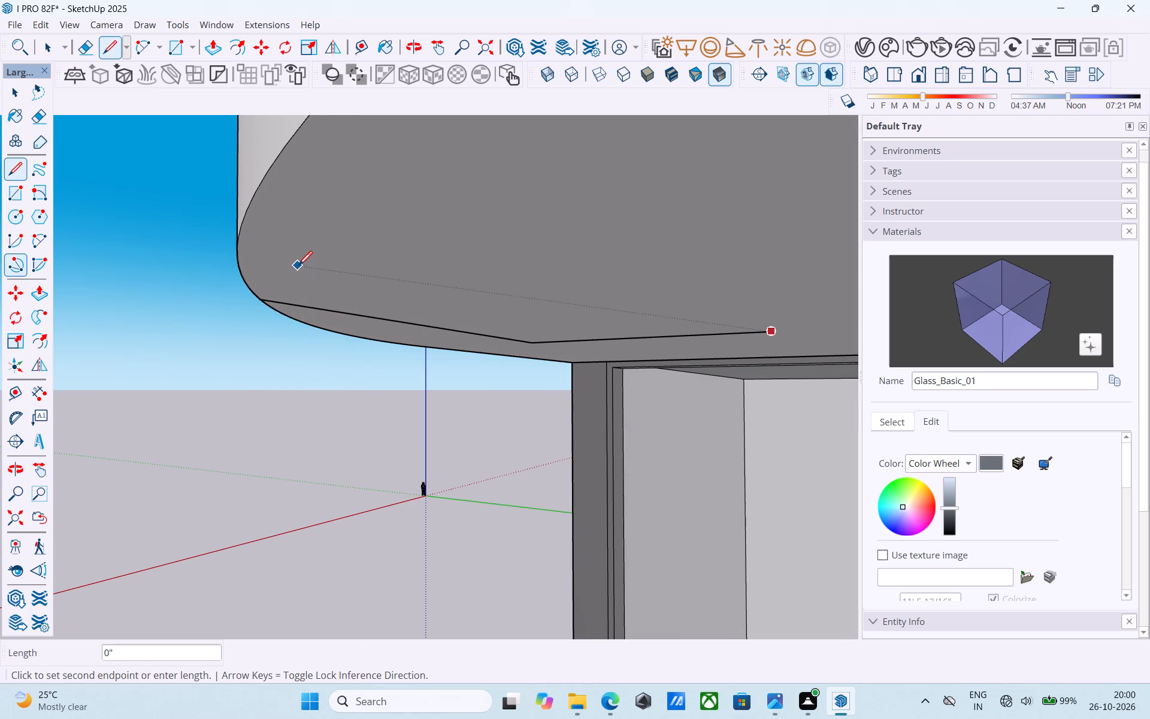
pyautogui.press('Up')
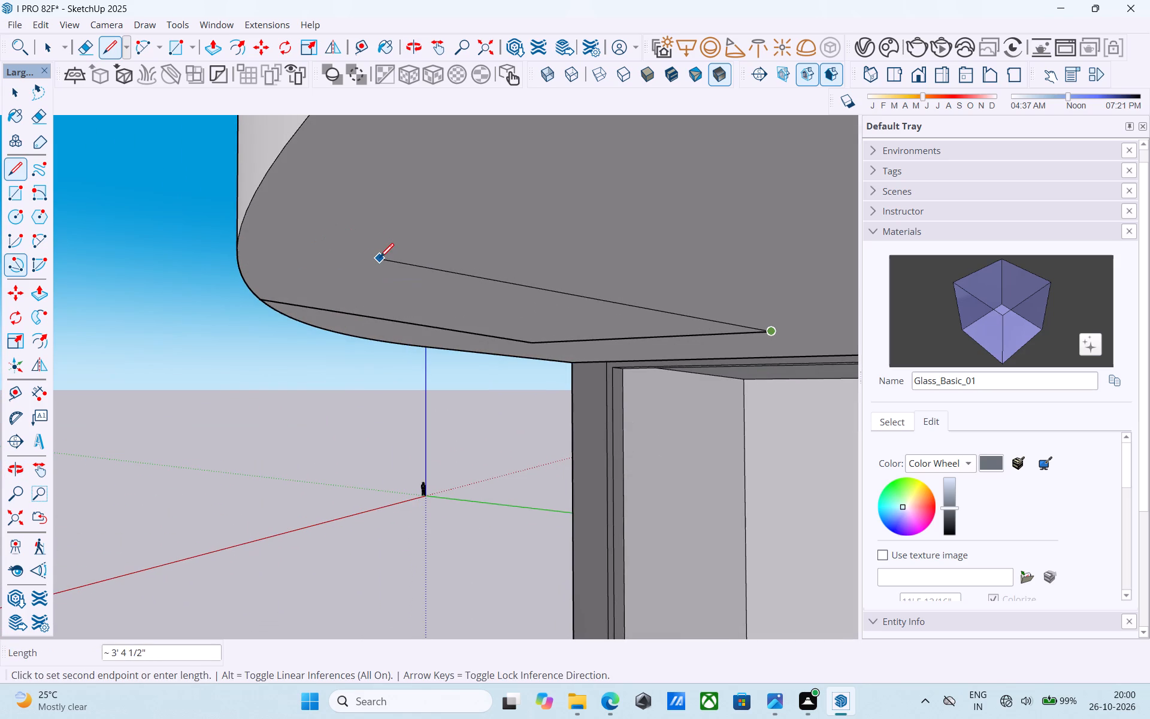
pyautogui.press('Right')
pyautogui.scroll(1, 472, 259)
pyautogui.scroll(-3, 473, 259)
pyautogui.moveTo(523, 265); pyautogui.dragTo(641, 240, button='middle')
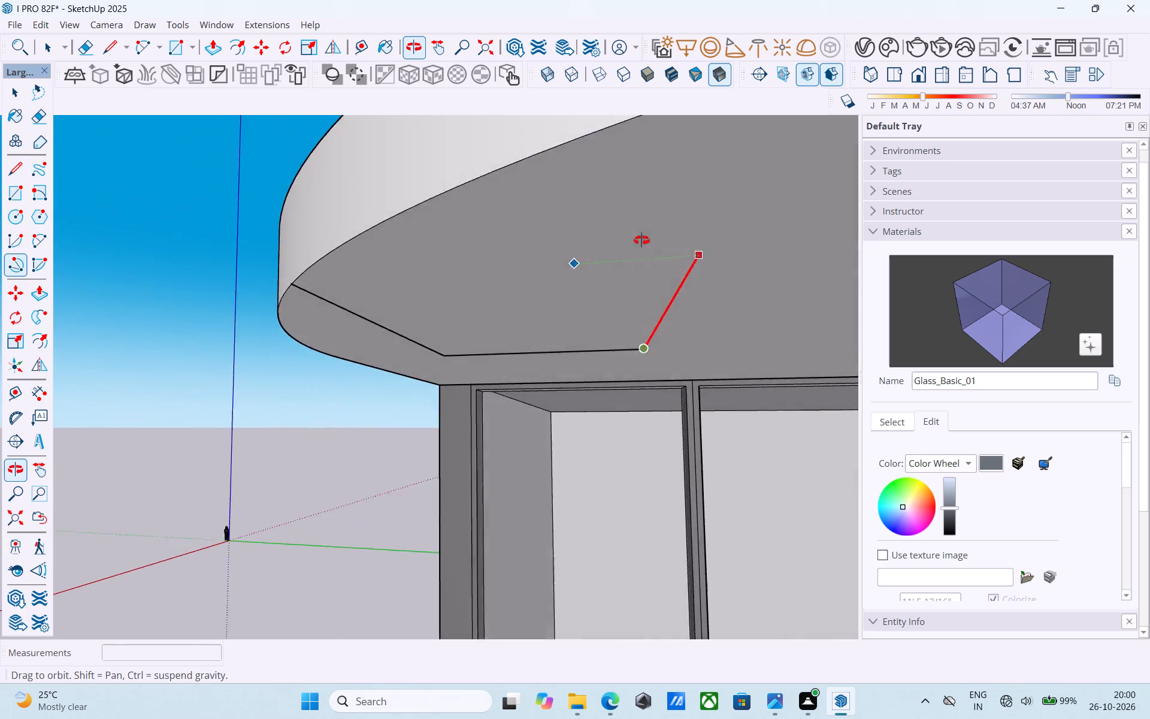
pyautogui.moveTo(641, 240); pyautogui.dragTo(655, 298, button='middle')
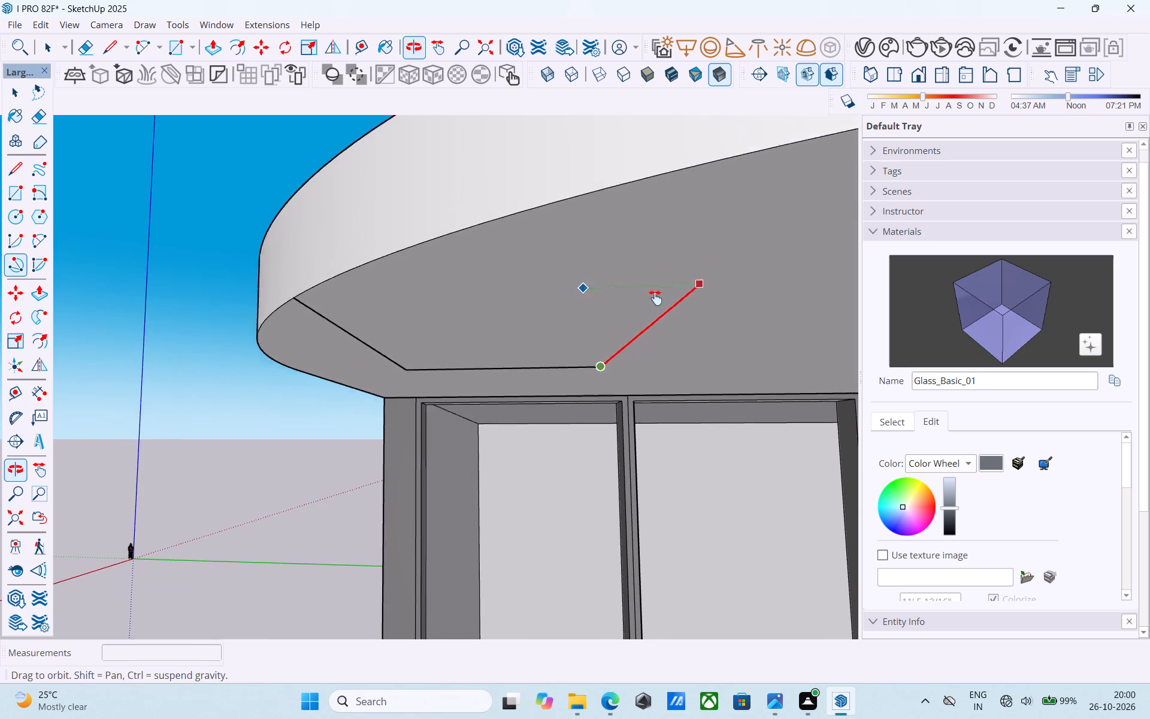
pyautogui.moveTo(655, 298); pyautogui.dragTo(653, 189, button='middle')
pyautogui.scroll(-4, 653, 189)
pyautogui.moveTo(652, 195); pyautogui.dragTo(645, 203, button='middle')
pyautogui.scroll(-3, 649, 200)
pyautogui.keyDown('shift'); pyautogui.moveTo(647, 207); pyautogui.dragTo(630, 253, button='middle'); pyautogui.keyUp('shift')
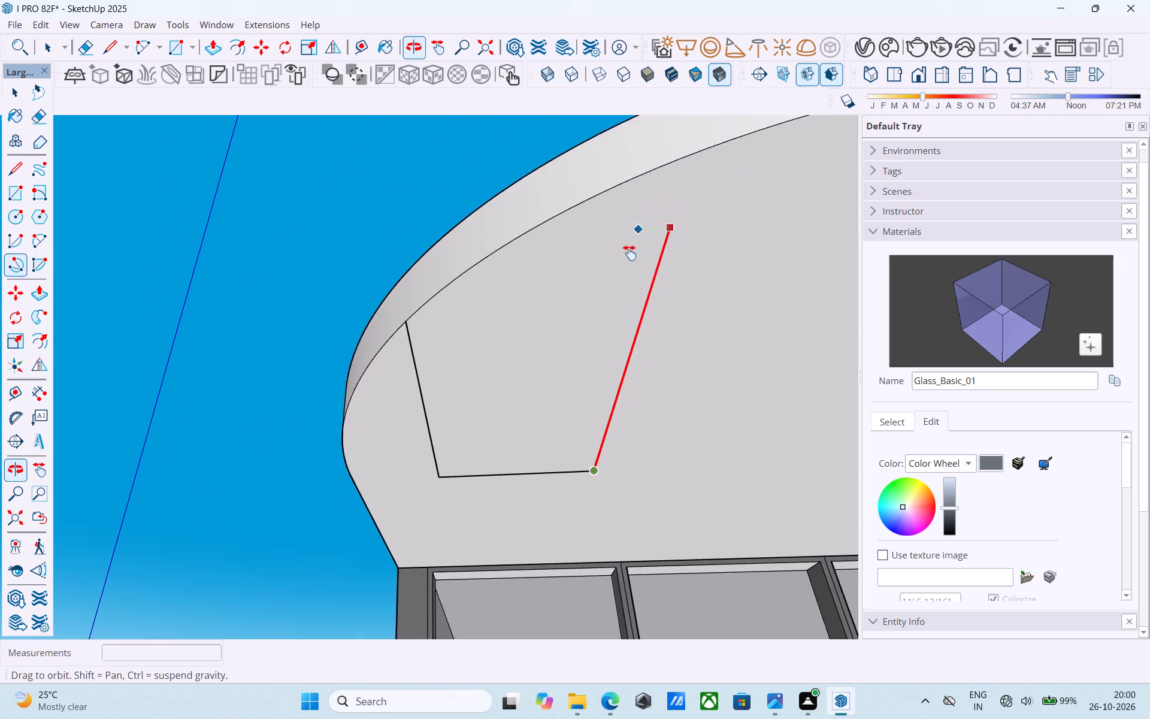
pyautogui.keyDown('shift'); pyautogui.moveTo(630, 253); pyautogui.dragTo(605, 317, button='middle'); pyautogui.keyUp('shift')
pyautogui.click(662, 253)
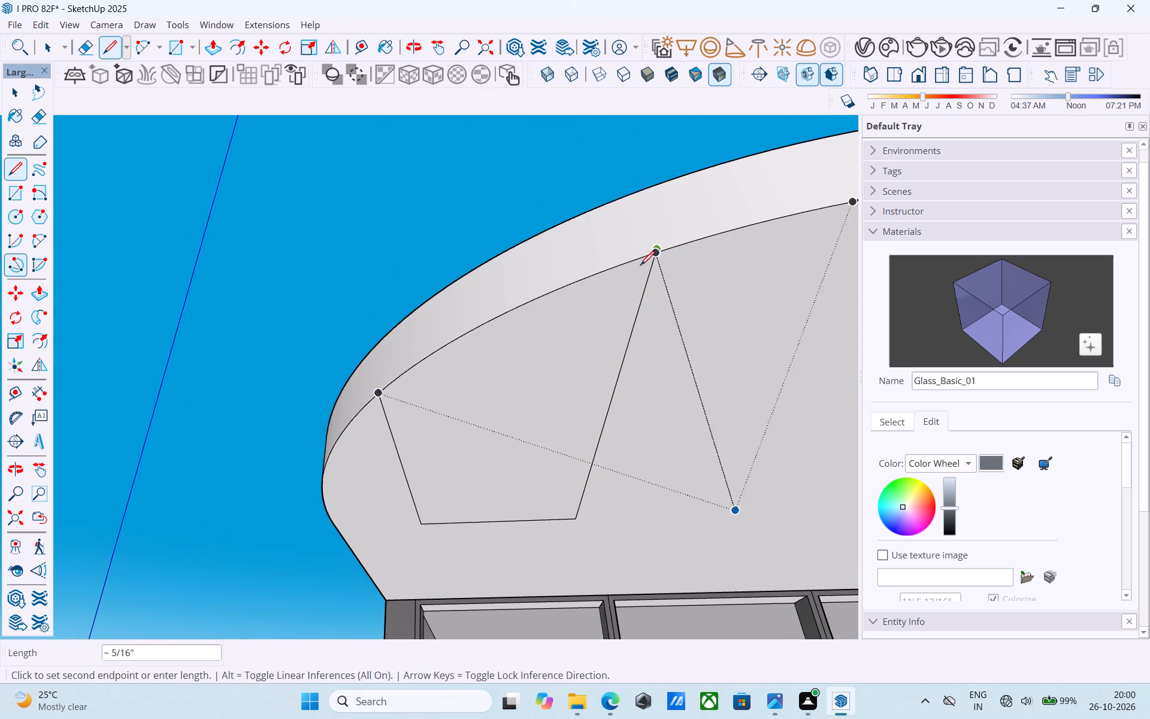
# Offset the enclosed soffit panel's outline inward by 3" inside the rounded corner above the straight balcony.
pyautogui.press('space')
pyautogui.click(528, 367)
pyautogui.scroll(3, 508, 377)
pyautogui.press('f')
pyautogui.click(508, 377)
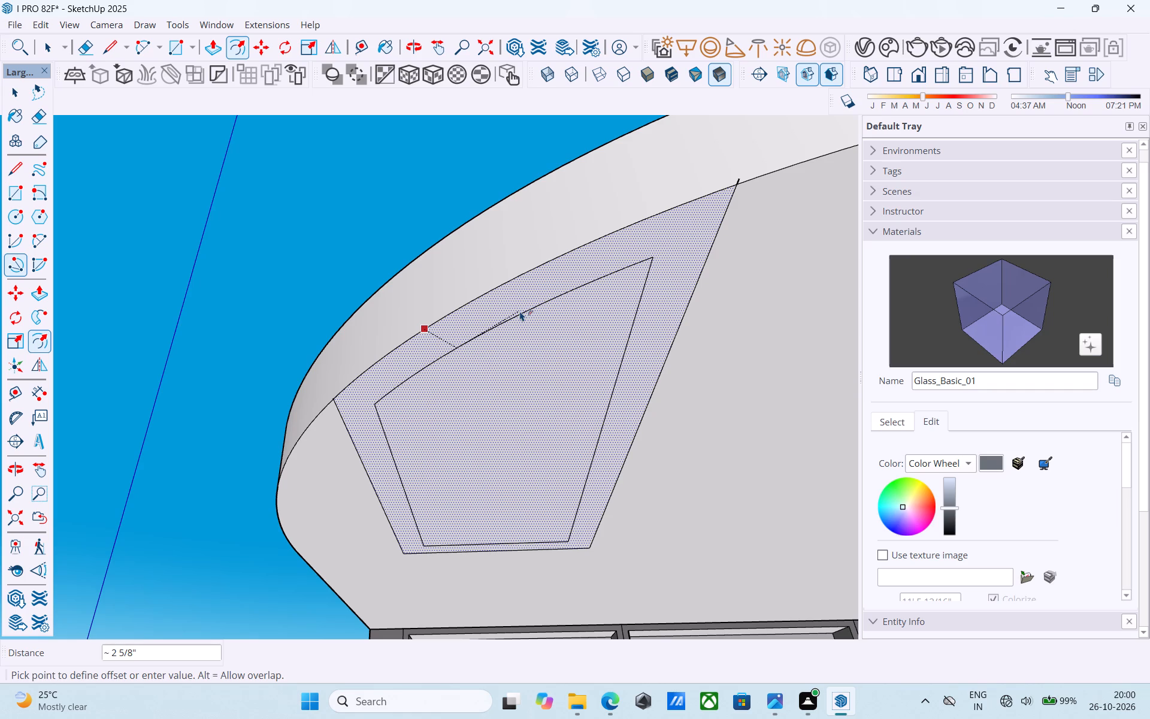
pyautogui.press('3')
pyautogui.hotkey('shift', '"')
pyautogui.press('Return')
# Push the inset panel face 6" through the roof slab to cut an opening above the straight balcony.
pyautogui.scroll(-1, 539, 316)
pyautogui.press('space')
pyautogui.click(547, 396)
pyautogui.press('p')
pyautogui.click(546, 396)
pyautogui.scroll(3, 535, 374)
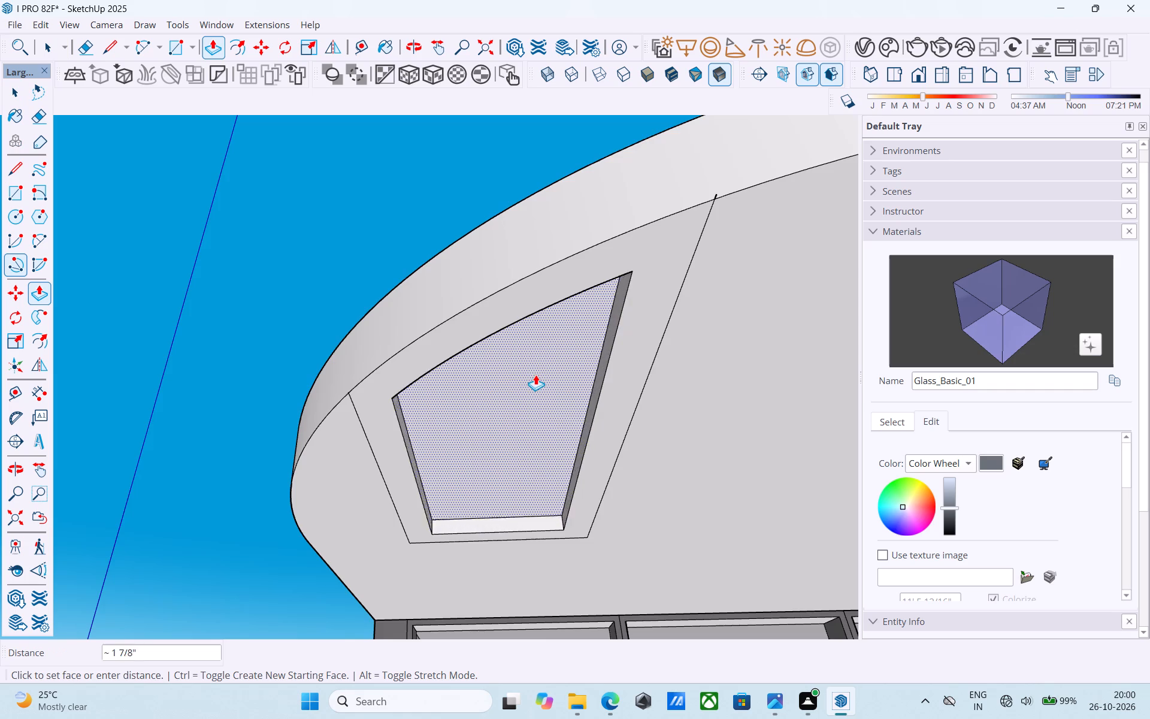
pyautogui.scroll(4, 535, 374)
pyautogui.click(546, 291)
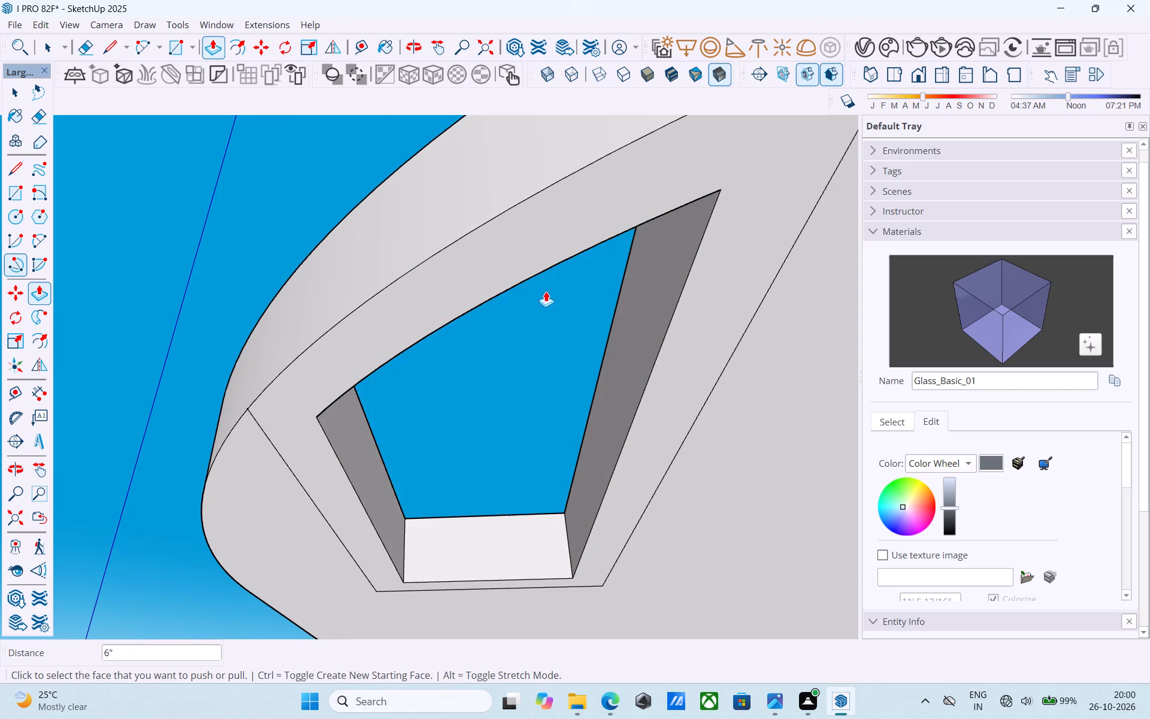
# Copy the dividing line at the slab's other rounded corner about 1' 10 11/16" along the side line toward the windows.
pyautogui.scroll(-14, 520, 322)
pyautogui.moveTo(461, 361); pyautogui.dragTo(419, 459, button='middle')
pyautogui.scroll(7, 560, 318)
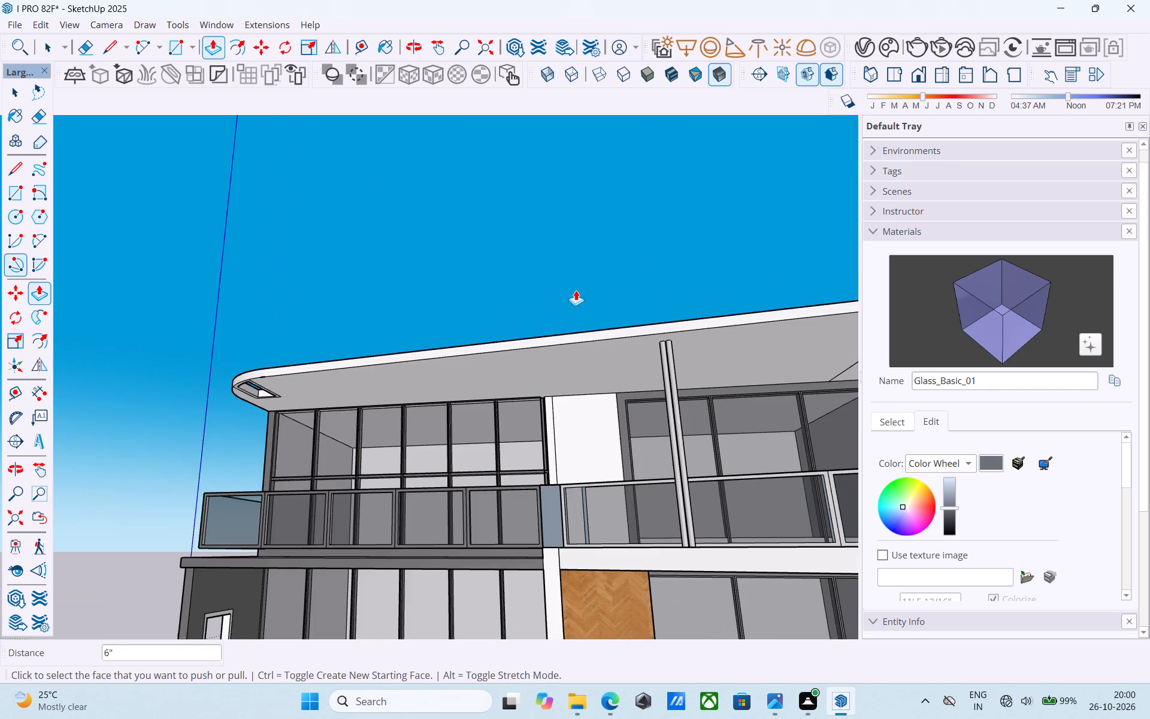
pyautogui.scroll(1, 576, 290)
pyautogui.moveTo(576, 290); pyautogui.dragTo(497, 291, button='middle')
pyautogui.scroll(-4, 497, 291)
pyautogui.moveTo(604, 300); pyautogui.dragTo(637, 281, button='middle')
pyautogui.scroll(6, 637, 279)
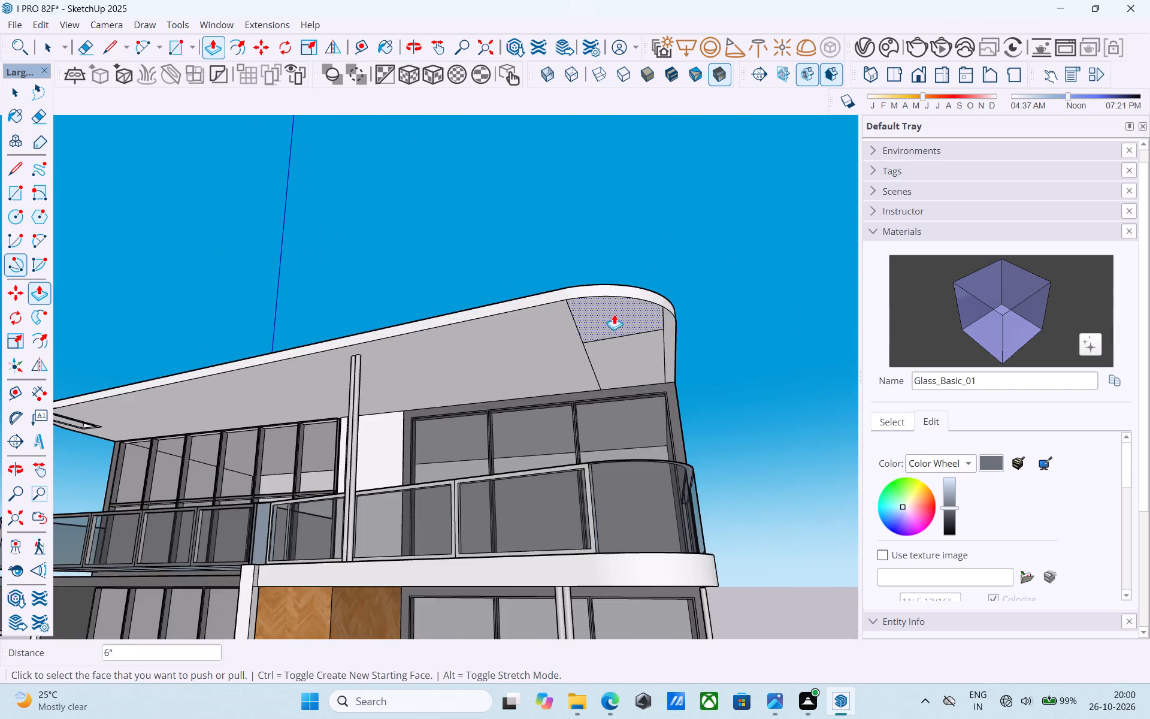
pyautogui.moveTo(609, 317); pyautogui.dragTo(614, 261, button='middle')
pyautogui.scroll(3, 614, 261)
pyautogui.moveTo(611, 318); pyautogui.dragTo(638, 240, button='middle')
pyautogui.scroll(1, 638, 241)
pyautogui.press('space')
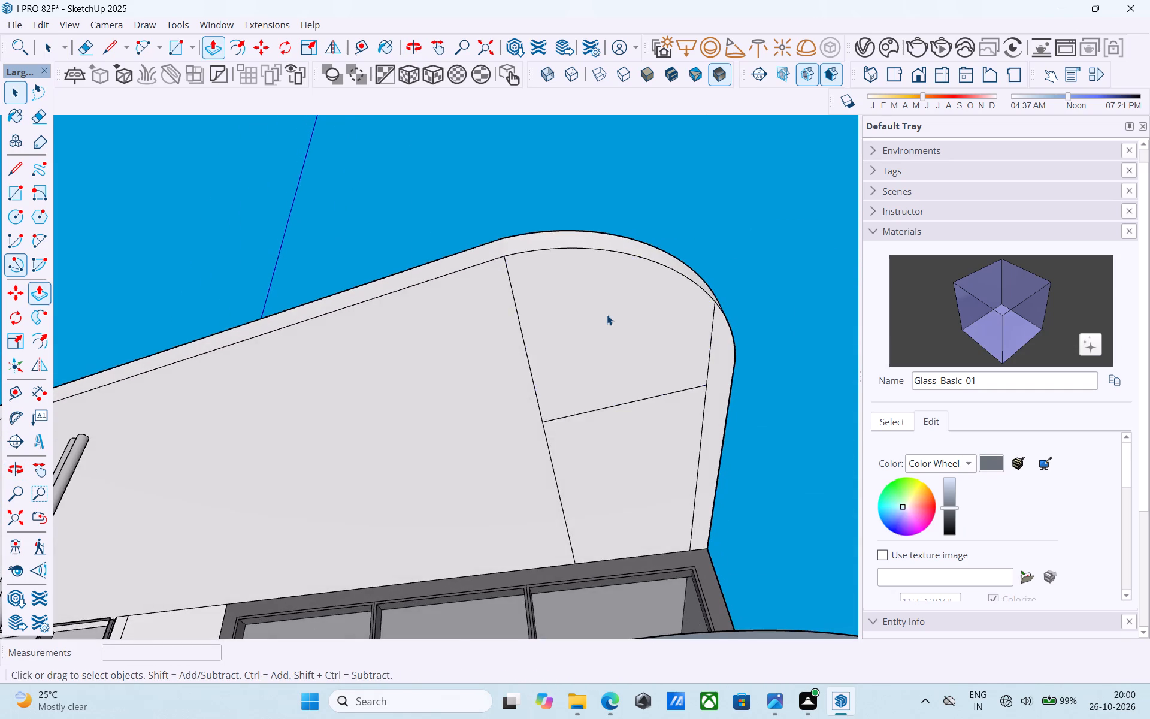
pyautogui.scroll(2, 607, 315)
pyautogui.click(638, 419)
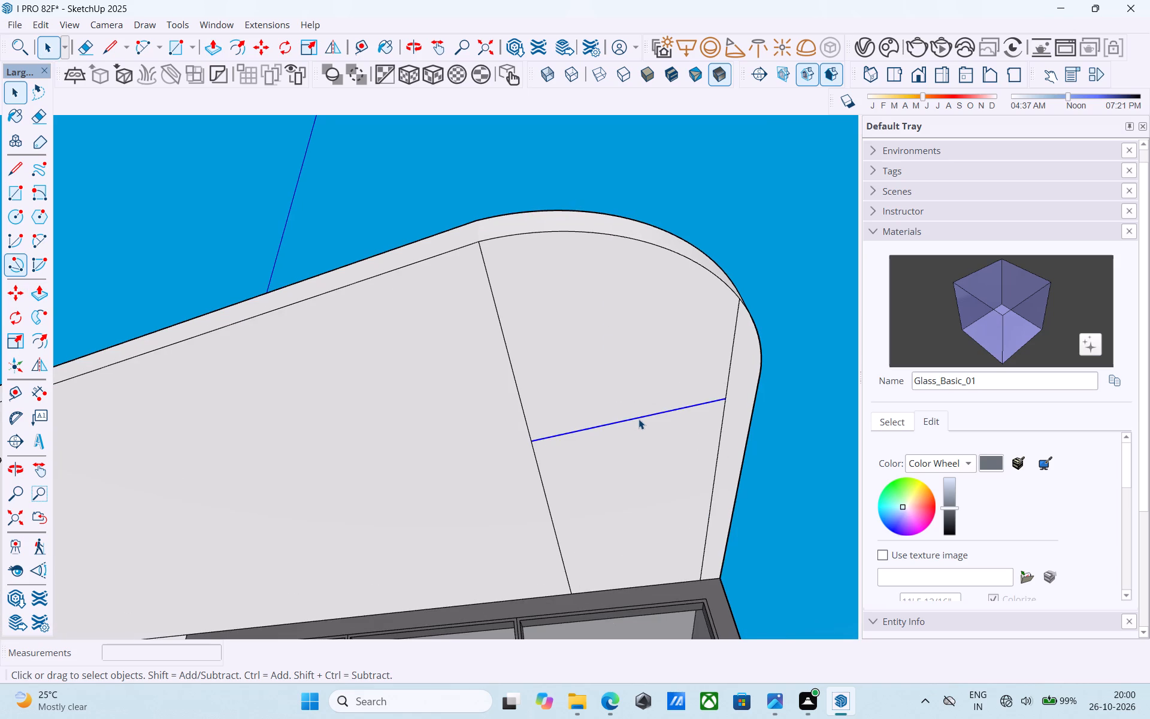
pyautogui.write(',M')
pyautogui.click(720, 399)
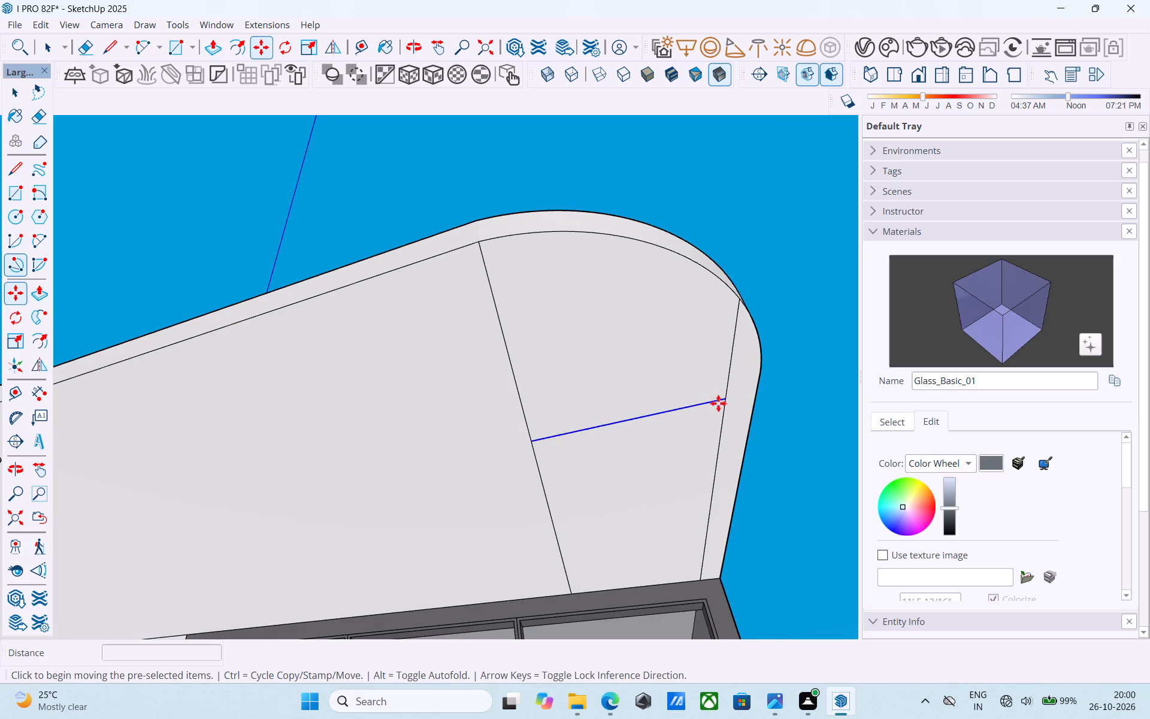
pyautogui.click(715, 460)
# Erase the original dividing line so the rounded corner panel extends to the copied line.
pyautogui.press('e')
pyautogui.moveTo(672, 448); pyautogui.dragTo(670, 412)
# Offset the enlarged corner panel's outline inward by 3" on the soffit above the curved balcony.
pyautogui.press('space')
pyautogui.click(657, 407)
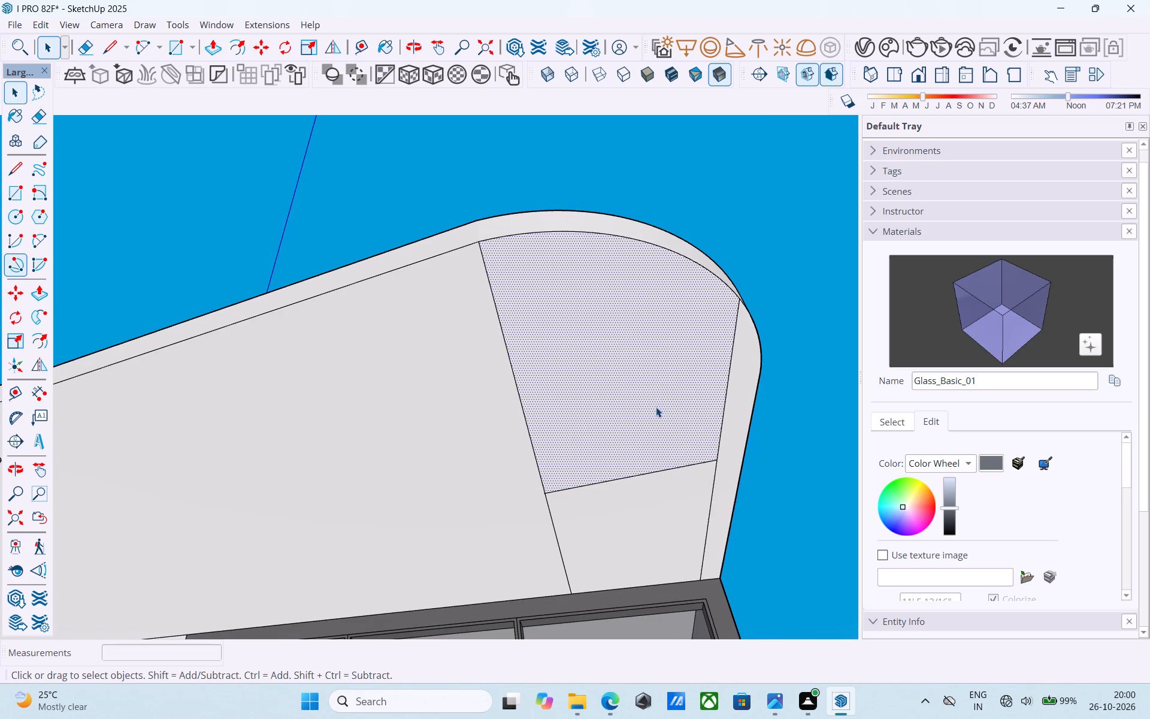
pyautogui.scroll(1, 655, 407)
pyautogui.press('f')
pyautogui.click(655, 407)
pyautogui.write('3"')
pyautogui.press('Return')
# Push the inset corner face 6" through the roof slab to cut the opening above the curved balcony.
pyautogui.press('space')
pyautogui.click(655, 400)
pyautogui.press('p')
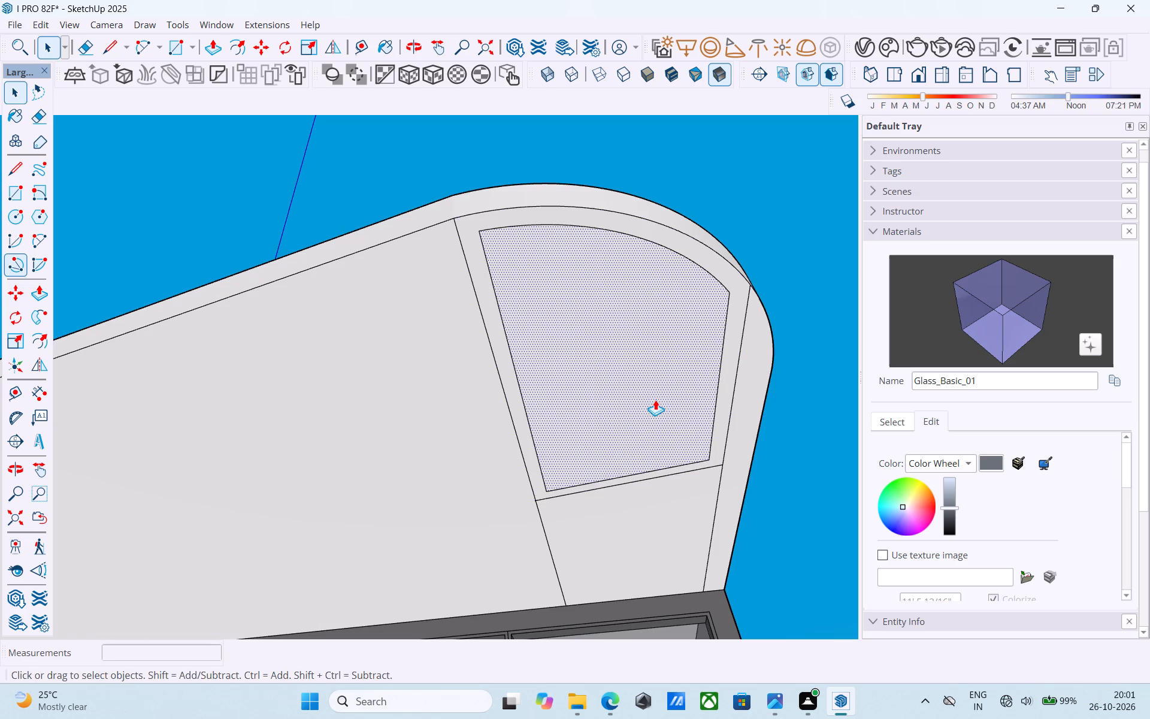
pyautogui.click(655, 400)
pyautogui.click(646, 335)
# Paint the main soffit and the small soffit panel beside the larger opening with the in-model material M06_Steel_Smoke.
pyautogui.scroll(-10, 646, 335)
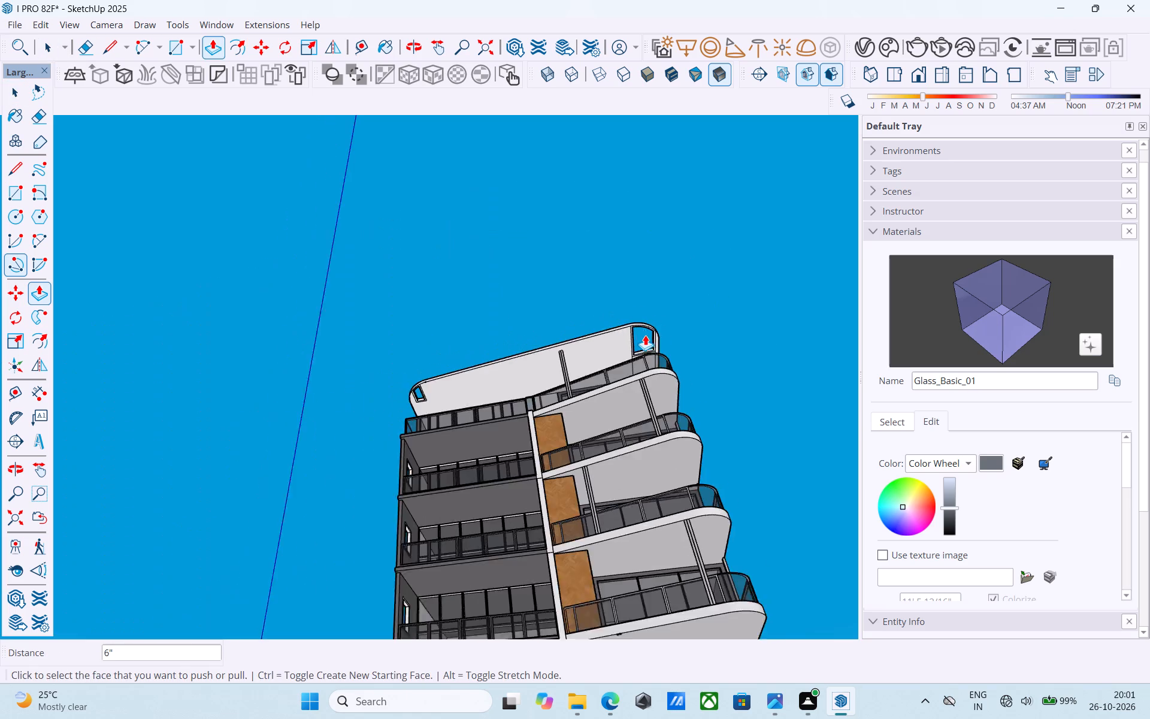
pyautogui.moveTo(644, 336); pyautogui.dragTo(592, 648, button='middle')
pyautogui.scroll(5, 495, 408)
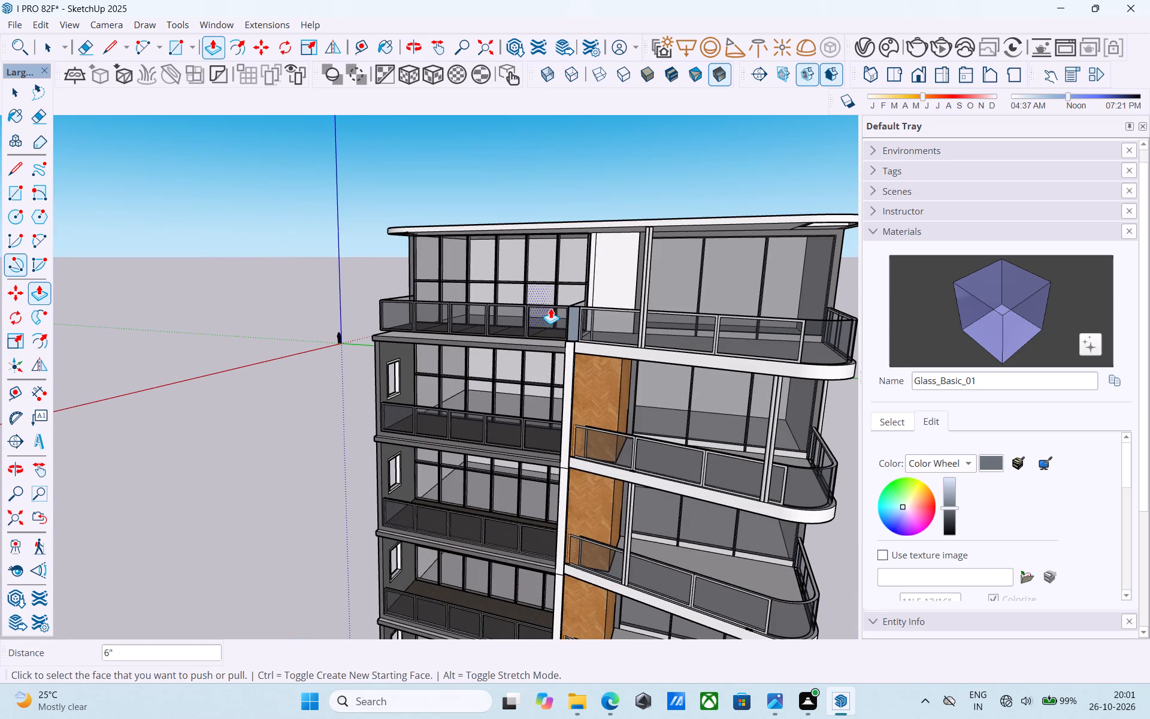
pyautogui.click(898, 412)
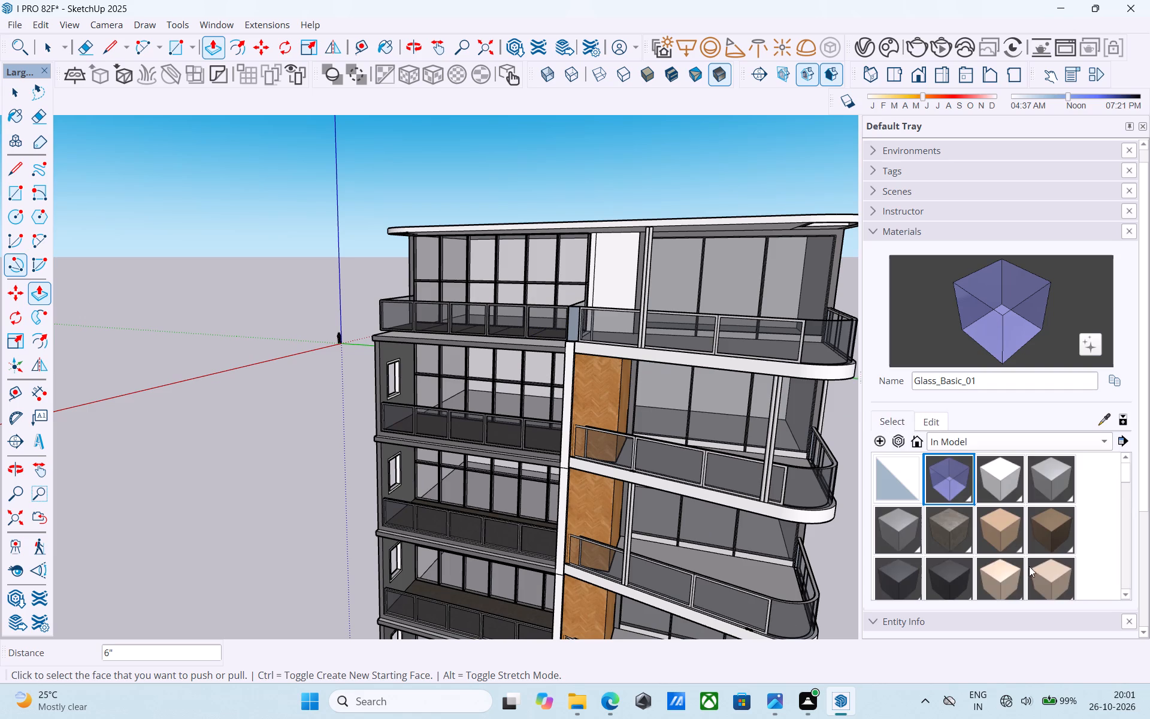
pyautogui.click(915, 539)
pyautogui.scroll(-6, 783, 554)
pyautogui.moveTo(682, 586); pyautogui.dragTo(685, 364, button='middle')
pyautogui.scroll(5, 685, 364)
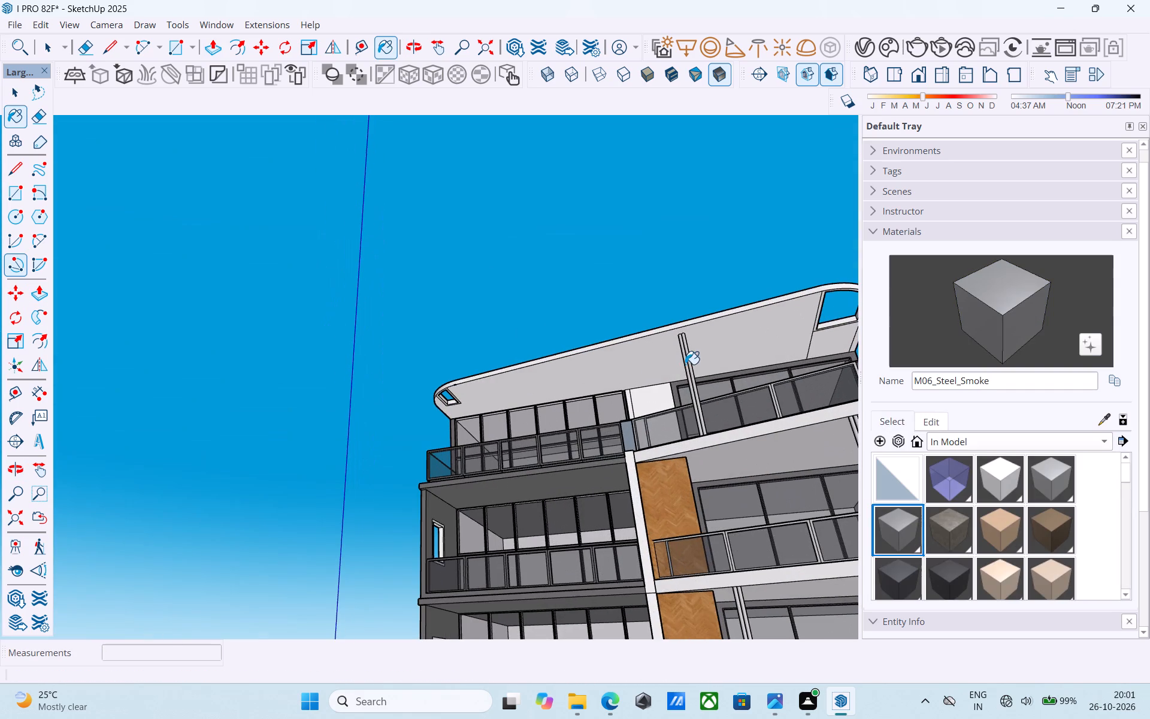
pyautogui.moveTo(665, 364); pyautogui.dragTo(671, 363)
pyautogui.click(770, 336)
pyautogui.scroll(2, 869, 334)
pyautogui.click(821, 342)
# Paint the soffit's narrow side strip and the frame around the larger opening with M06_Steel_Smoke.
pyautogui.scroll(-5, 426, 377)
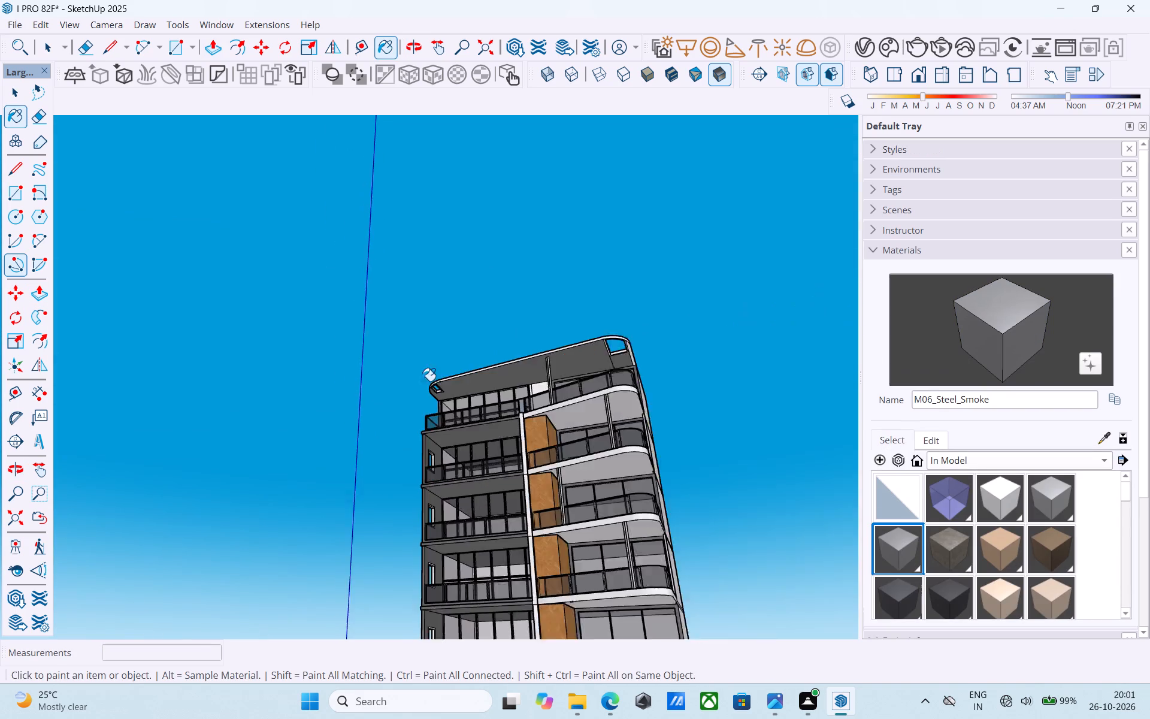
pyautogui.scroll(15, 633, 374)
pyautogui.click(618, 303)
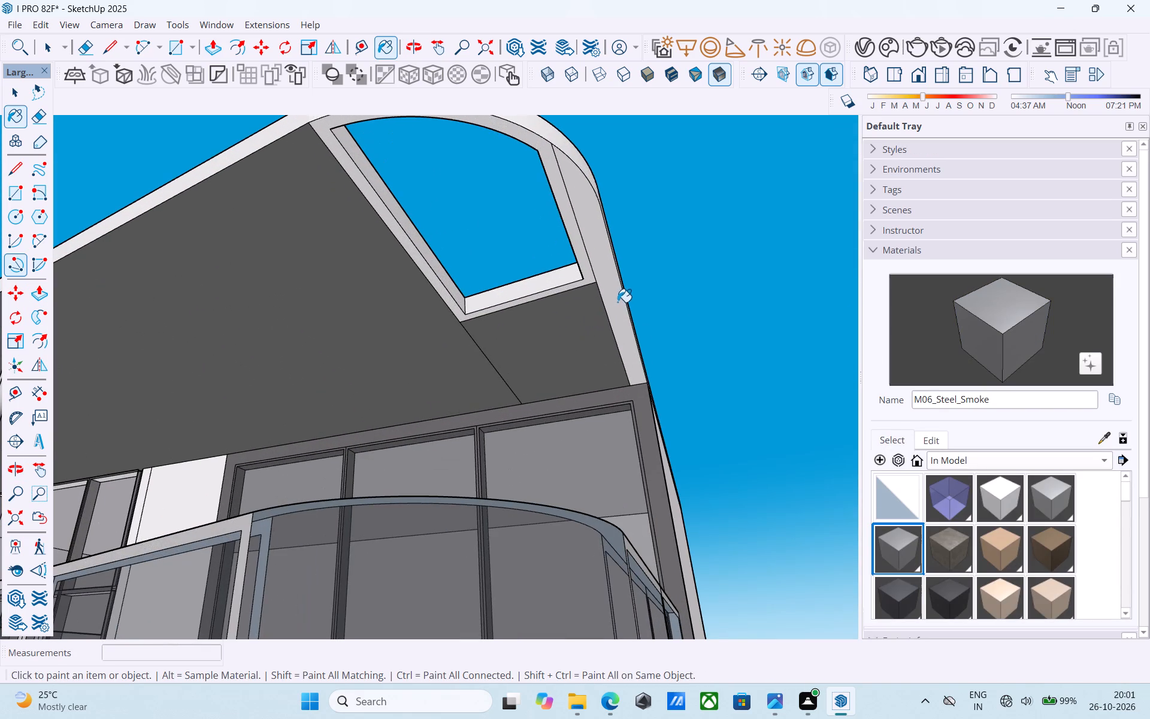
pyautogui.click(577, 242)
# Paint the soffit frame around the smaller opening above the straight balcony with M06_Steel_Smoke.
pyautogui.scroll(-5, 635, 341)
pyautogui.scroll(-1, 678, 366)
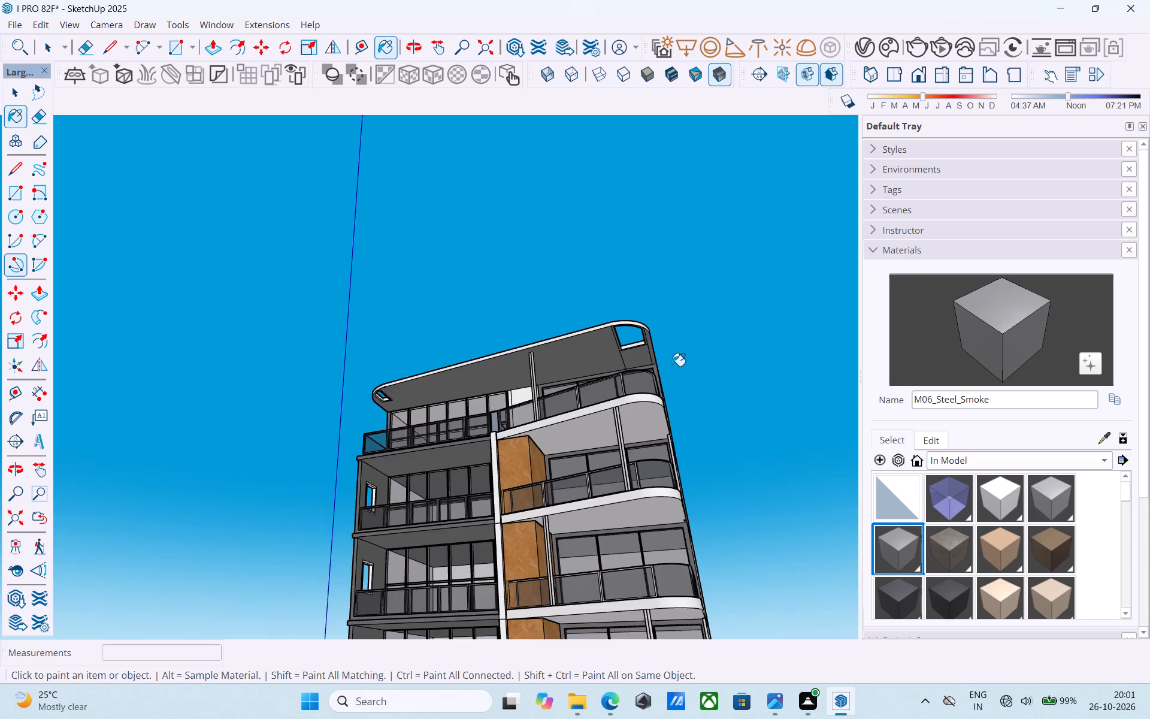
pyautogui.moveTo(343, 379); pyautogui.dragTo(549, 307, button='middle')
pyautogui.scroll(16, 386, 388)
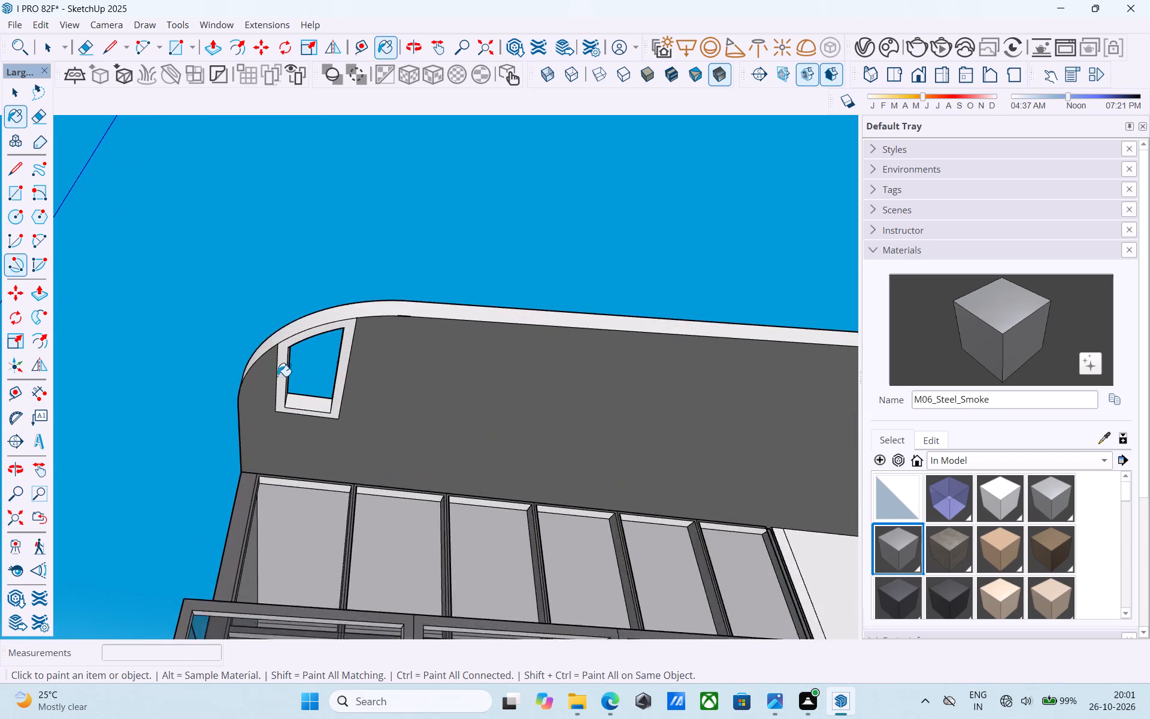
pyautogui.scroll(2, 277, 376)
pyautogui.click(282, 373)
# Paint the roof slab's curved, side and long front edge faces and its top surface with M06_Steel_Smoke.
pyautogui.scroll(8, 284, 349)
pyautogui.scroll(-4, 289, 336)
pyautogui.moveTo(290, 336); pyautogui.dragTo(335, 418, button='middle')
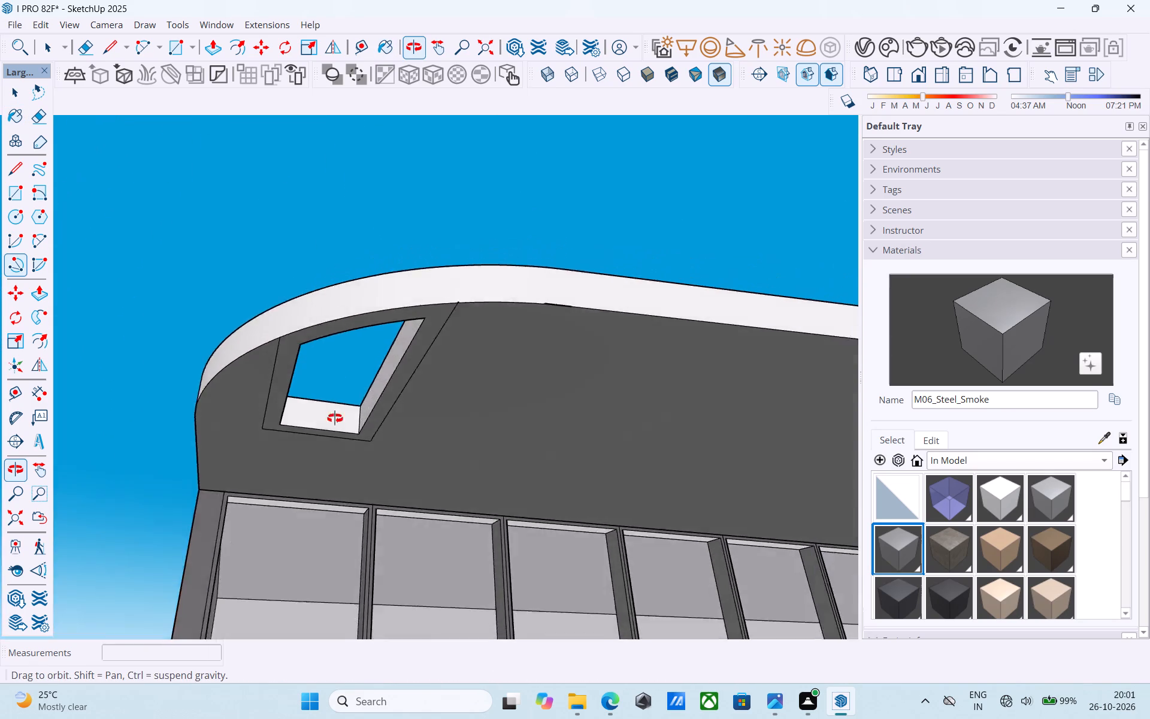
pyautogui.moveTo(335, 418); pyautogui.dragTo(386, 606, button='middle')
pyautogui.click(365, 407)
pyautogui.scroll(-4, 337, 422)
pyautogui.scroll(3, 261, 402)
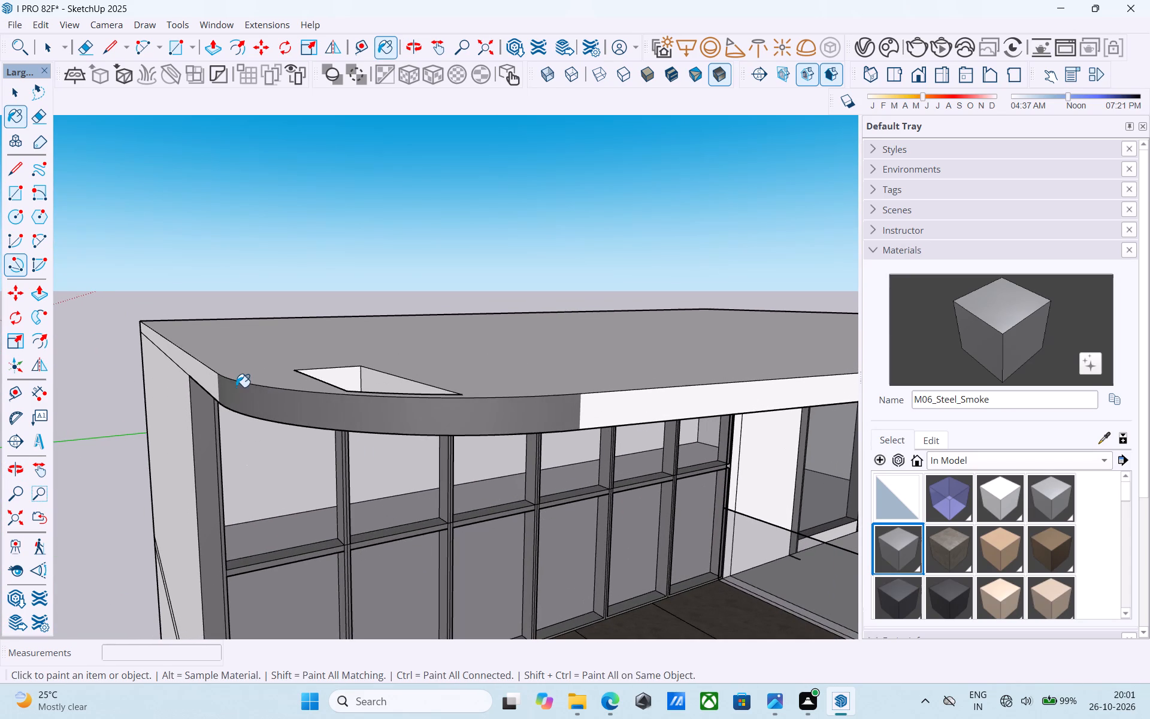
pyautogui.click(207, 380)
pyautogui.click(616, 394)
pyautogui.click(609, 375)
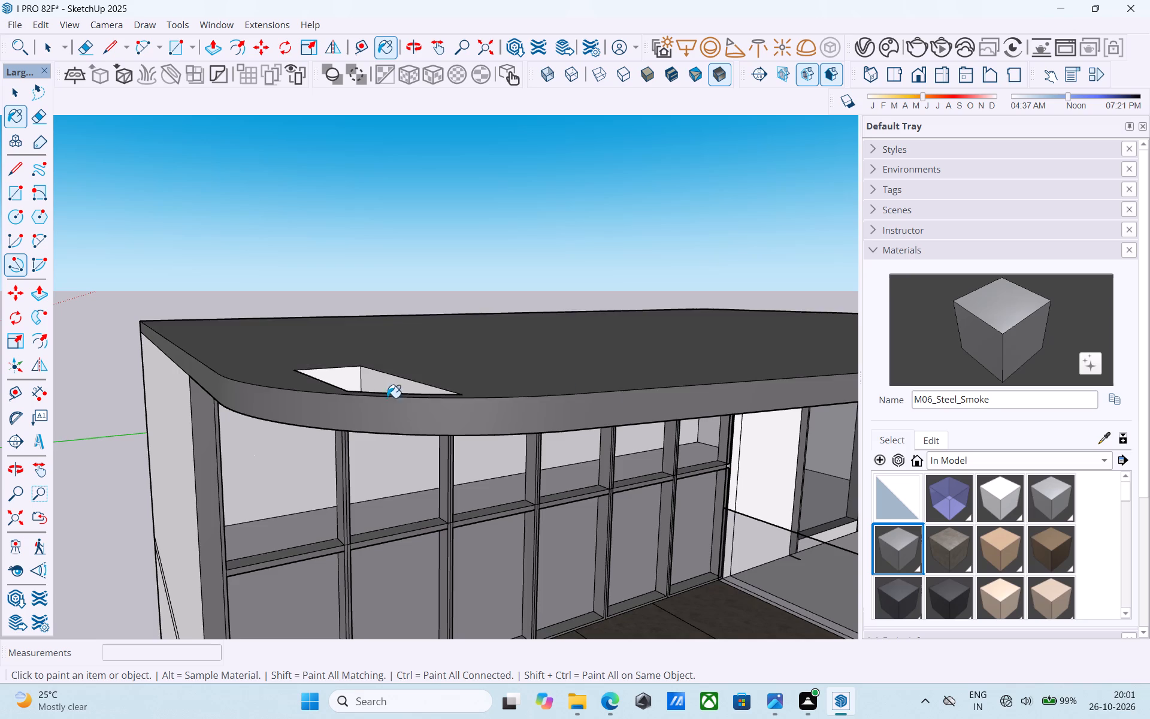
# Paint the roof slab's remaining white edge faces at the larger opening's rounded end, including the narrow vertical strip, with M06_Steel_Smoke.
pyautogui.scroll(-9, 371, 404)
pyautogui.moveTo(666, 401); pyautogui.dragTo(368, 403, button='middle')
pyautogui.scroll(-4, 344, 392)
pyautogui.moveTo(668, 445); pyautogui.dragTo(382, 391, button='middle')
pyautogui.scroll(2, 512, 417)
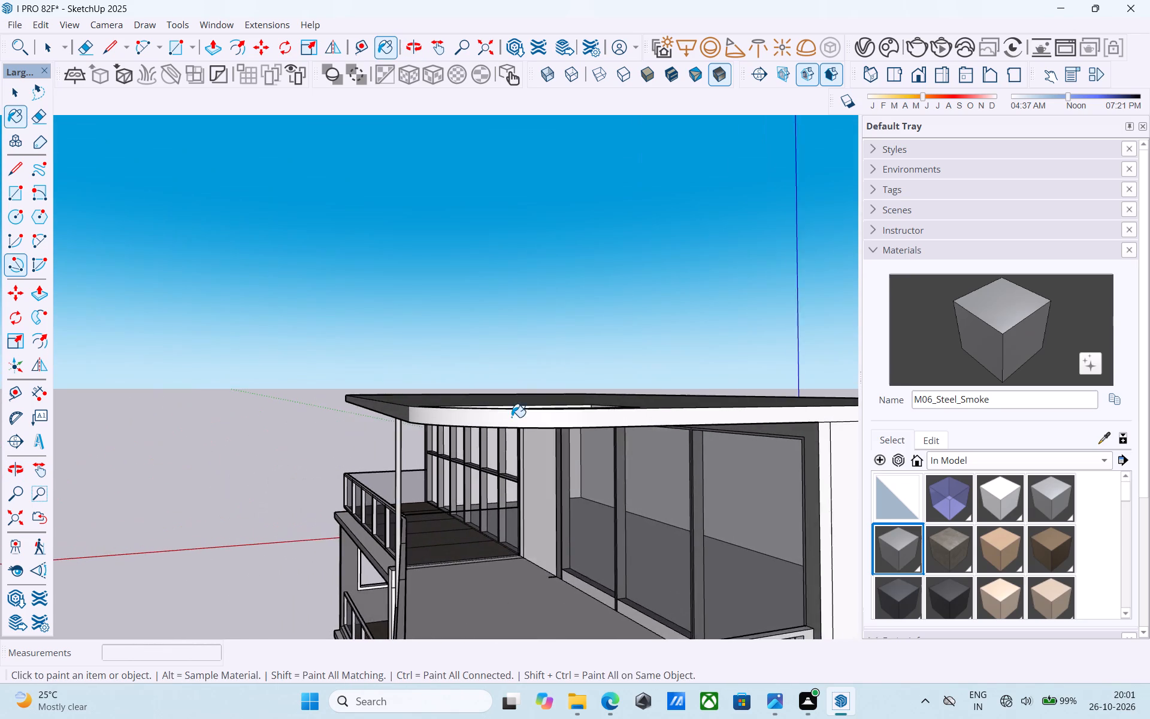
pyautogui.scroll(1, 512, 417)
pyautogui.click(425, 419)
pyautogui.click(645, 421)
pyautogui.moveTo(434, 424); pyautogui.dragTo(631, 427, button='middle')
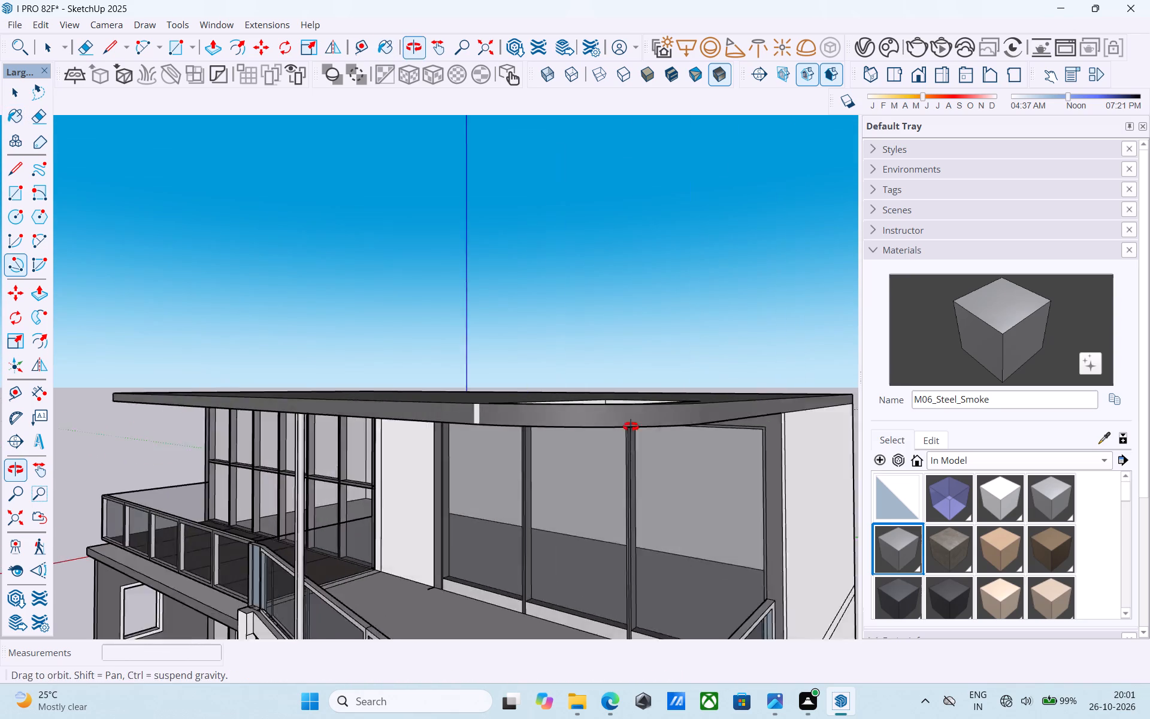
pyautogui.moveTo(631, 427); pyautogui.dragTo(716, 429, button='middle')
pyautogui.scroll(3, 716, 429)
pyautogui.scroll(-4, 568, 422)
pyautogui.click(213, 394)
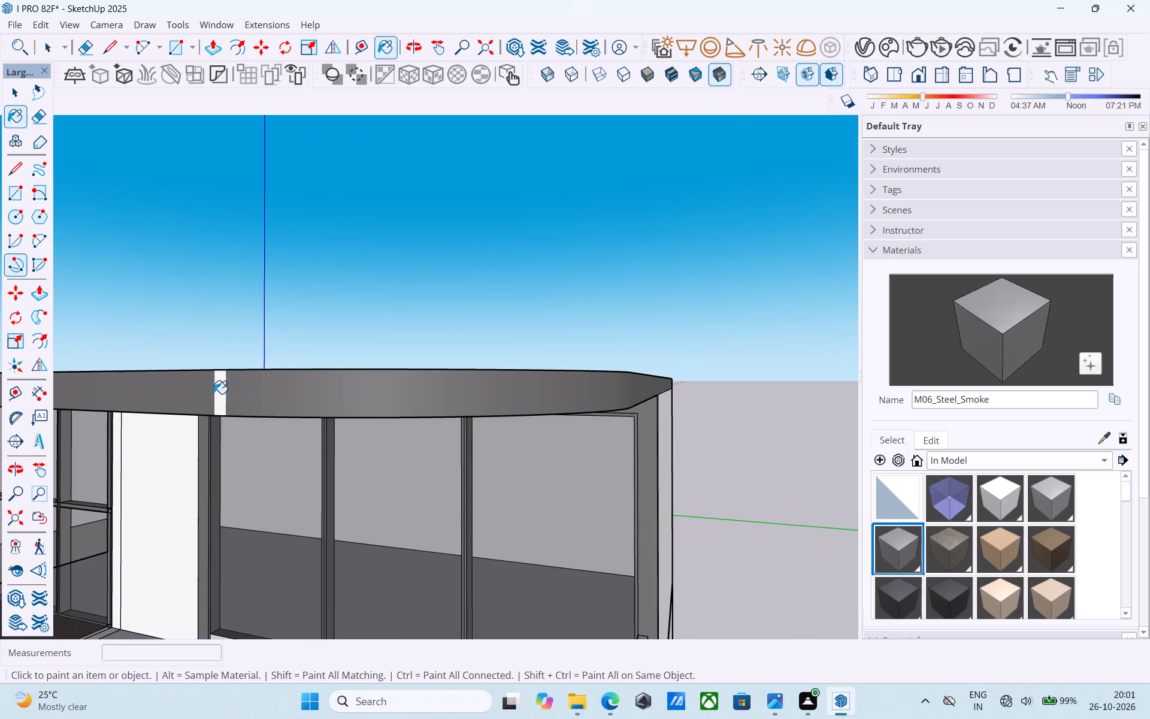
pyautogui.click(219, 396)
pyautogui.scroll(-18, 326, 408)
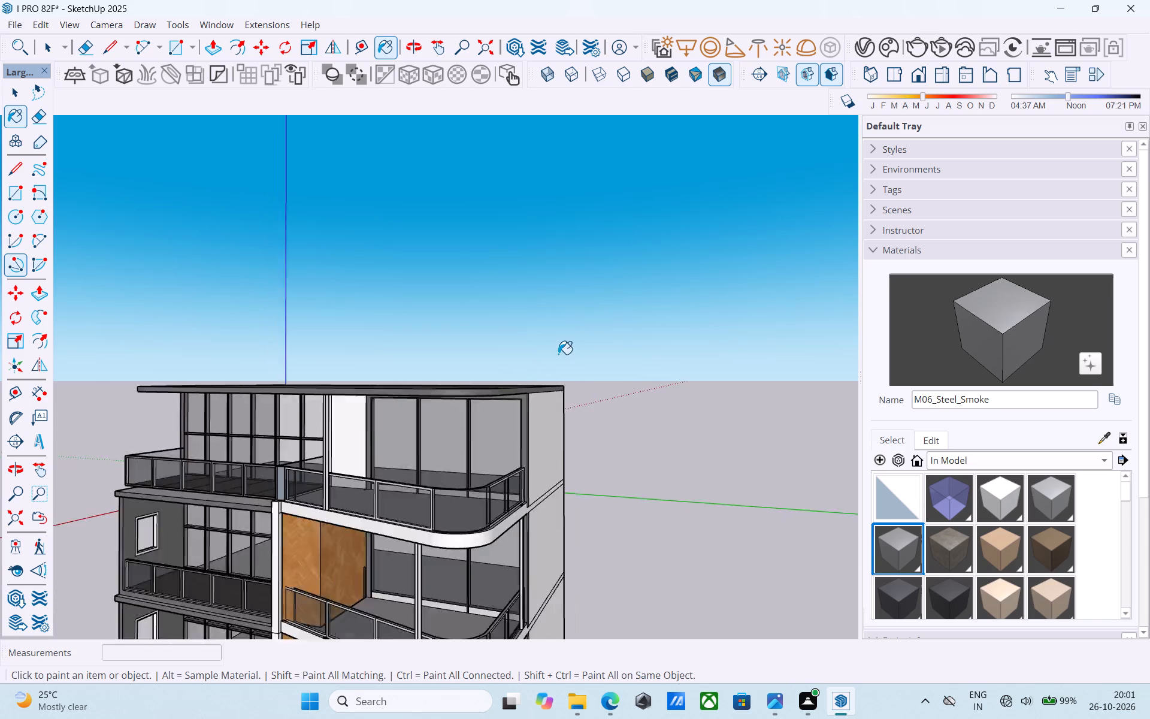
# Paint the top floor's white wall between the two glazed areas, including its narrow side face, with M04_Stone_Frost.
pyautogui.scroll(-2, 558, 354)
pyautogui.scroll(-4, 542, 405)
pyautogui.moveTo(537, 415); pyautogui.dragTo(565, 289, button='middle')
pyautogui.scroll(4, 535, 439)
pyautogui.scroll(4, 483, 445)
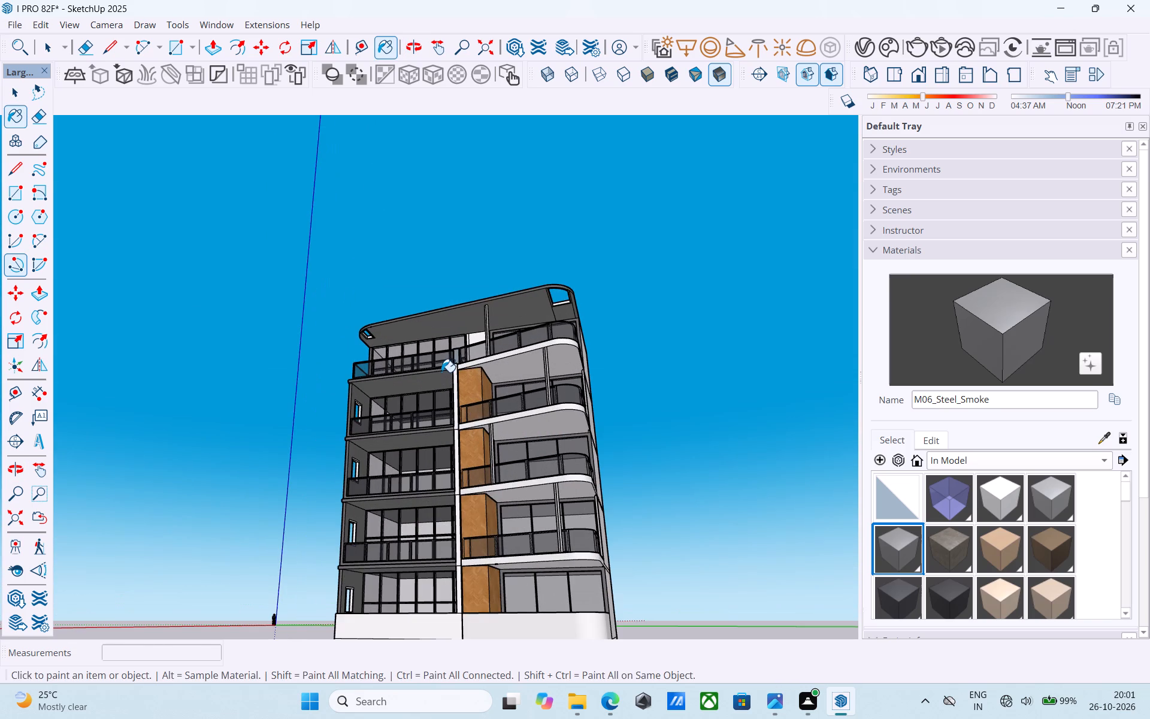
pyautogui.scroll(5, 444, 372)
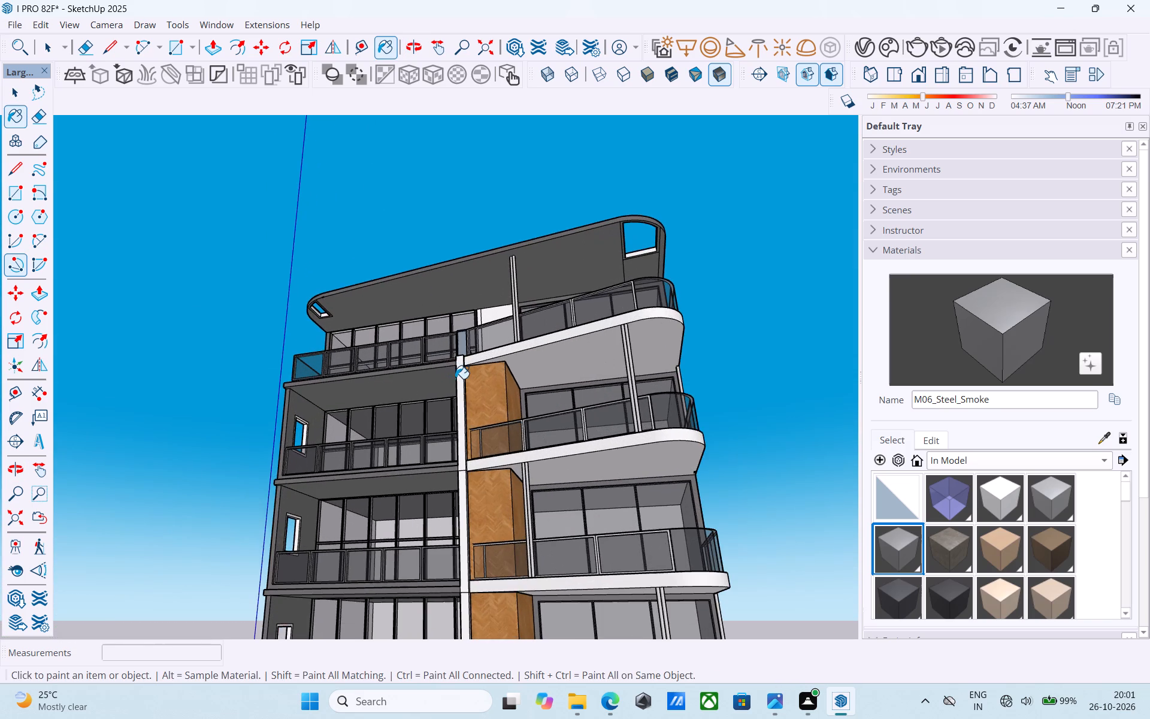
pyautogui.scroll(-5, 459, 380)
pyautogui.moveTo(467, 391); pyautogui.dragTo(507, 488, button='middle')
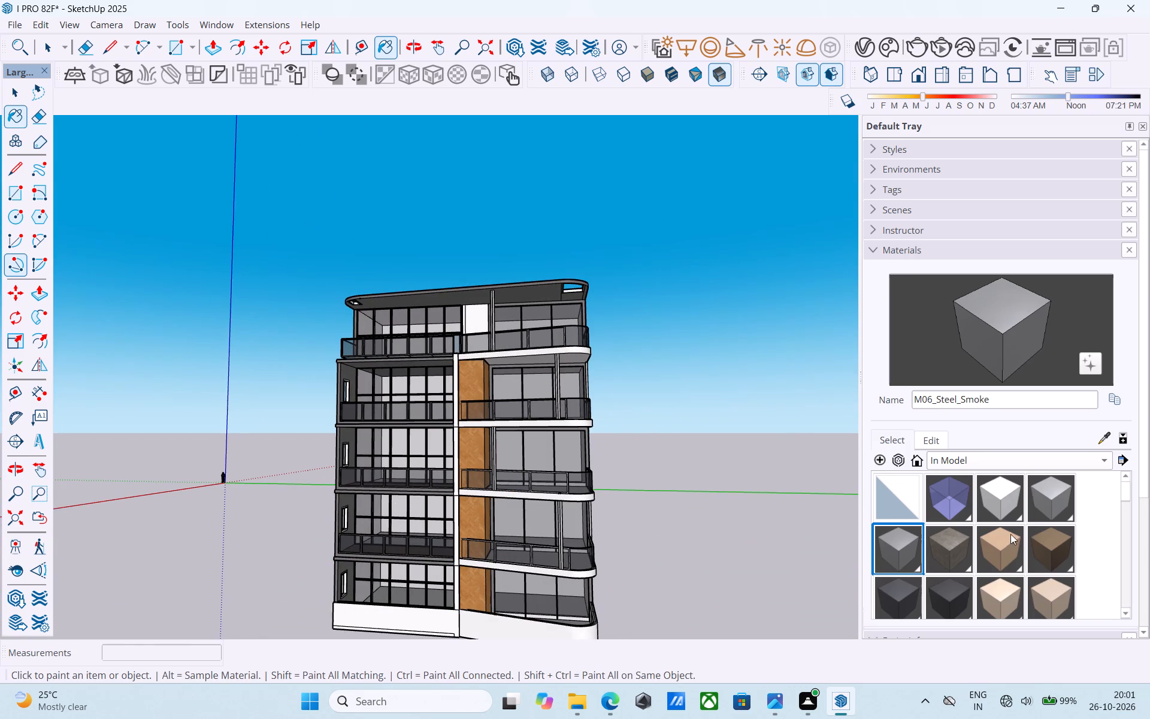
pyautogui.click(1049, 500)
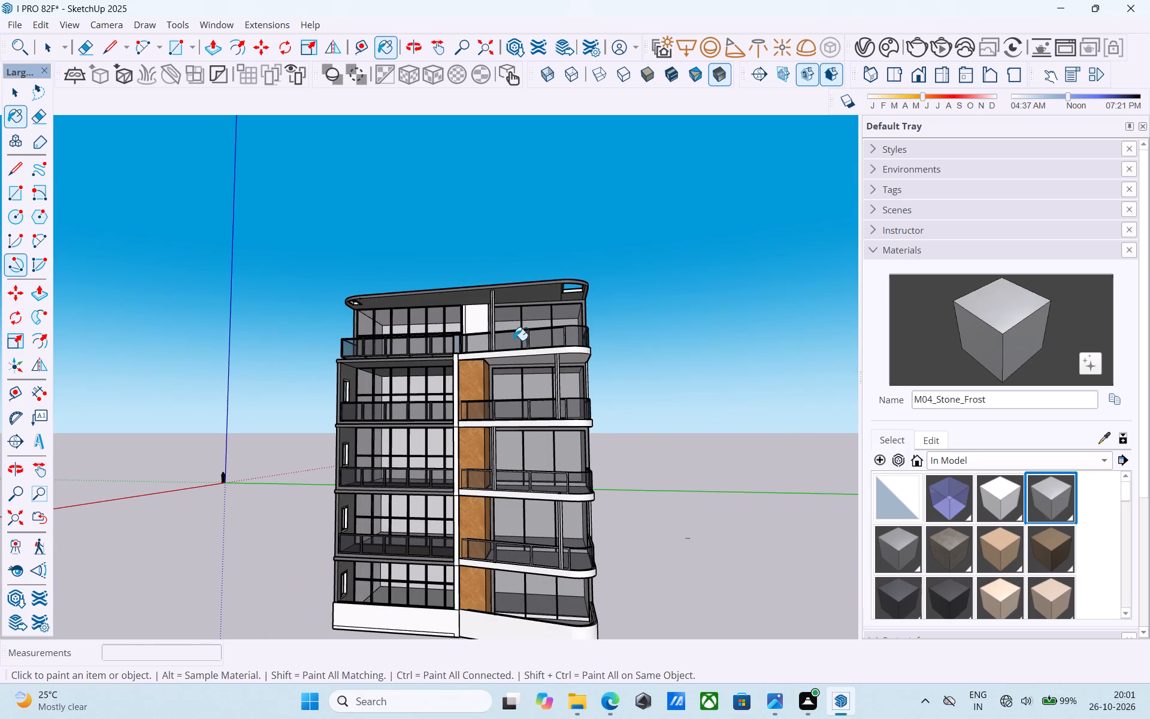
pyautogui.scroll(16, 488, 330)
pyautogui.click(485, 326)
pyautogui.scroll(4, 442, 327)
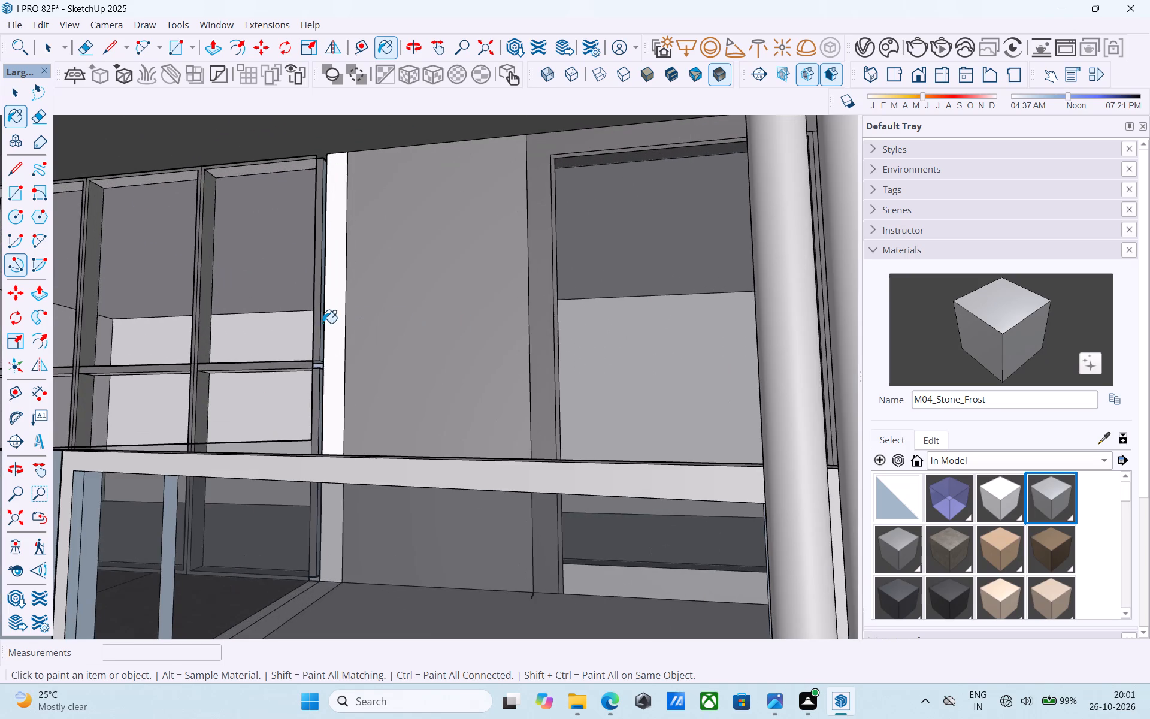
pyautogui.click(334, 323)
pyautogui.scroll(-17, 361, 321)
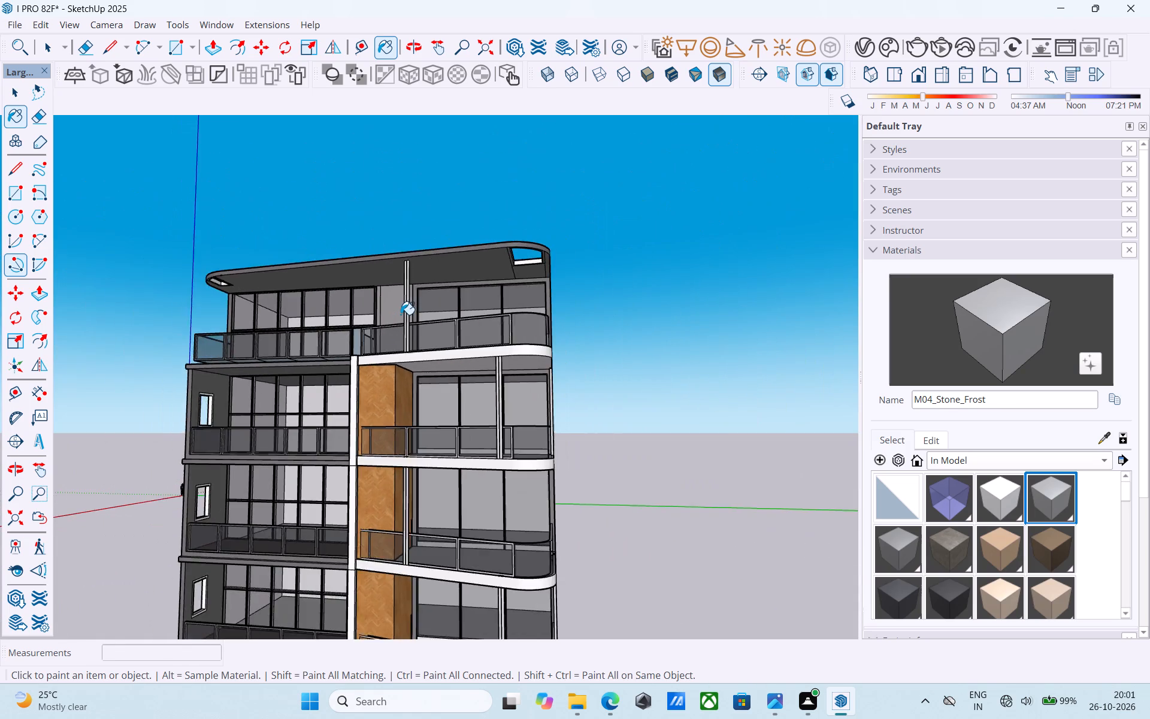
# Erase the stray horizontal edge near the bottom of the straight front face of the building's base.
pyautogui.scroll(-8, 401, 315)
pyautogui.scroll(-5, 431, 357)
pyautogui.moveTo(443, 470); pyautogui.dragTo(438, 466, button='middle')
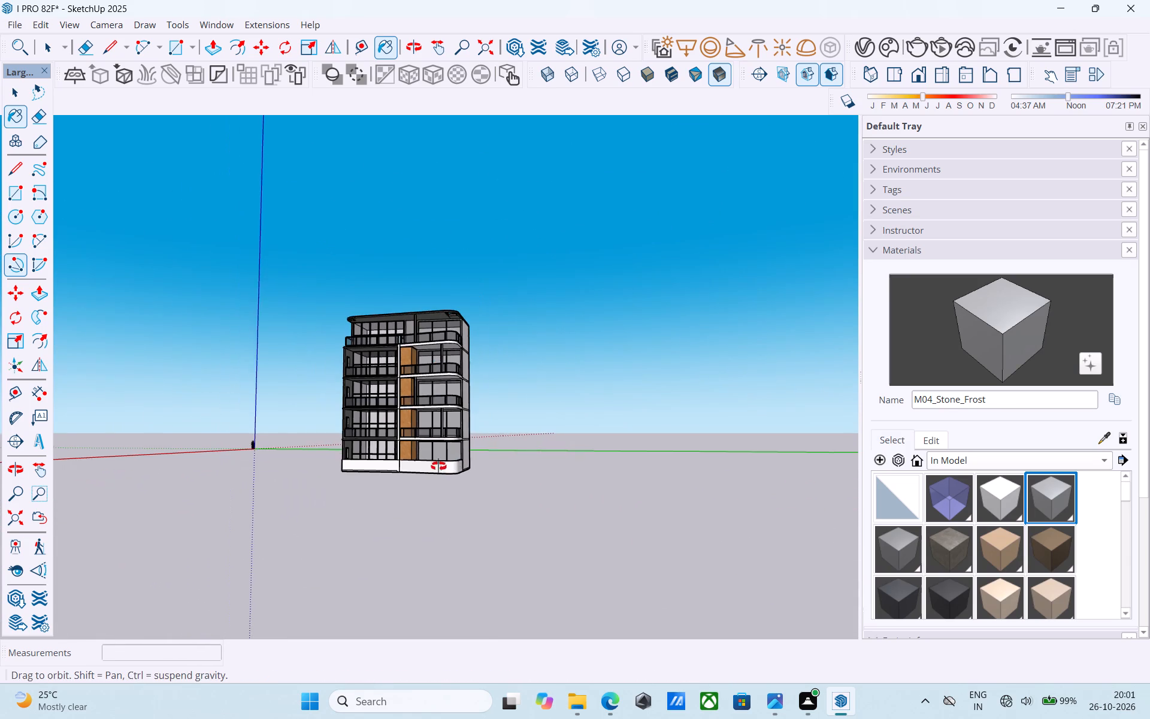
pyautogui.moveTo(438, 466); pyautogui.dragTo(428, 454, button='middle')
pyautogui.moveTo(422, 477); pyautogui.dragTo(447, 430, button='middle')
pyautogui.scroll(5, 413, 513)
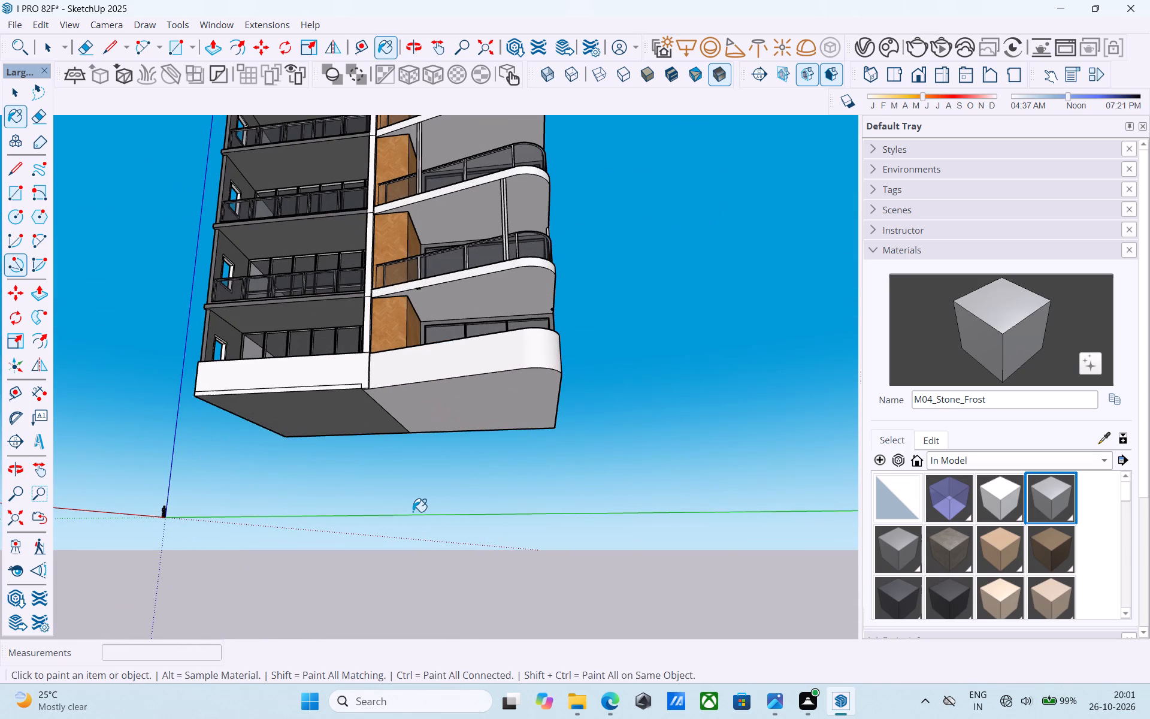
pyautogui.press('space')
pyautogui.keyDown('shift'); pyautogui.moveTo(404, 504); pyautogui.dragTo(431, 557, button='middle'); pyautogui.keyUp('shift')
pyautogui.press('e')
pyautogui.scroll(8, 388, 476)
pyautogui.click(407, 427)
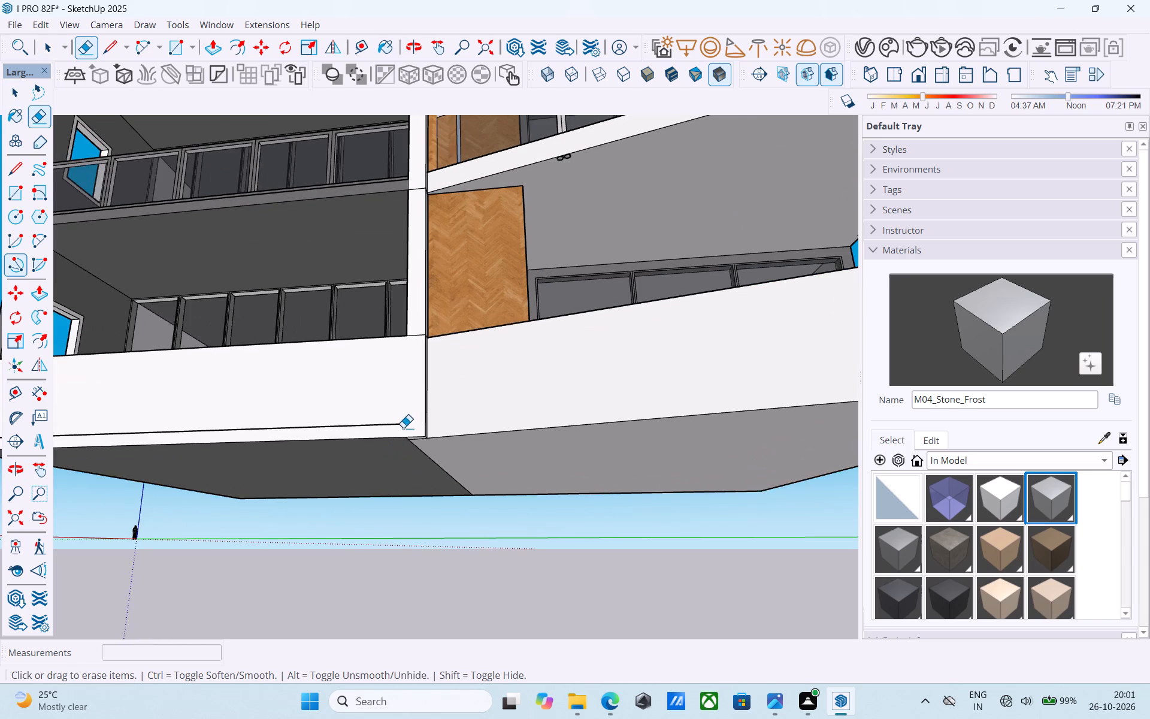
pyautogui.moveTo(401, 427); pyautogui.dragTo(390, 421)
# Erase the edge dividing the base's underside so that the straight and curved parts form one face.
pyautogui.scroll(-6, 393, 424)
pyautogui.moveTo(402, 442); pyautogui.dragTo(401, 394, button='middle')
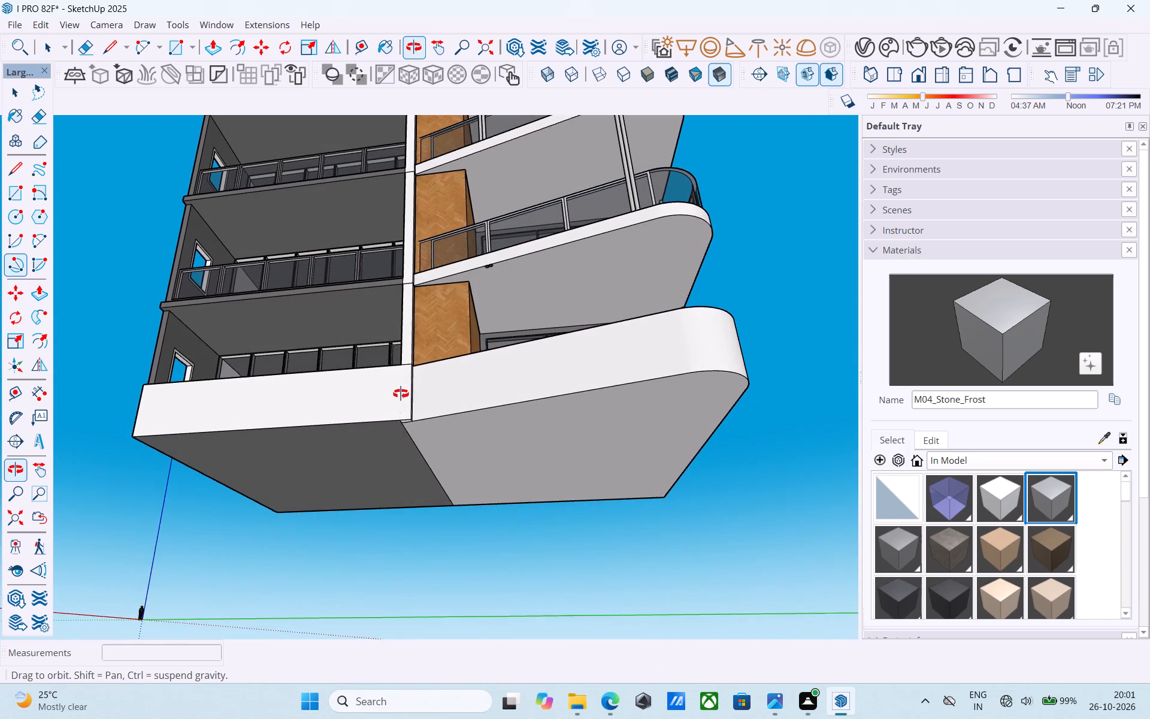
pyautogui.moveTo(401, 394); pyautogui.dragTo(389, 406, button='middle')
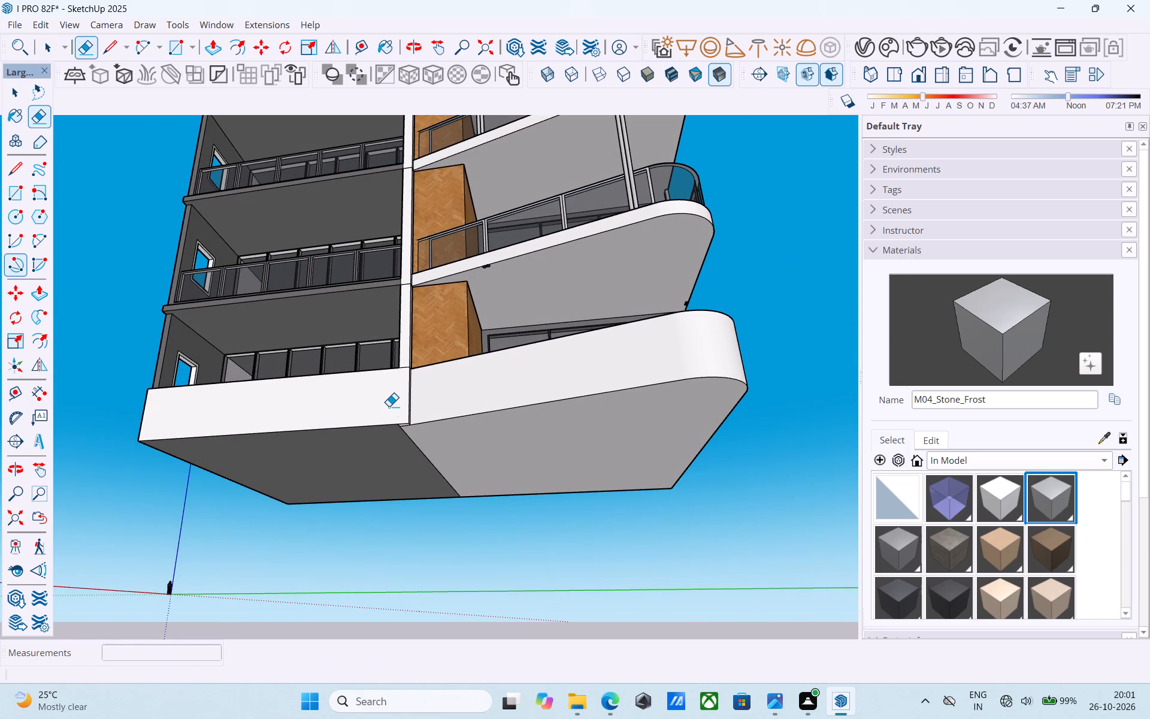
pyautogui.scroll(-4, 389, 406)
pyautogui.moveTo(401, 467); pyautogui.dragTo(406, 579, button='middle')
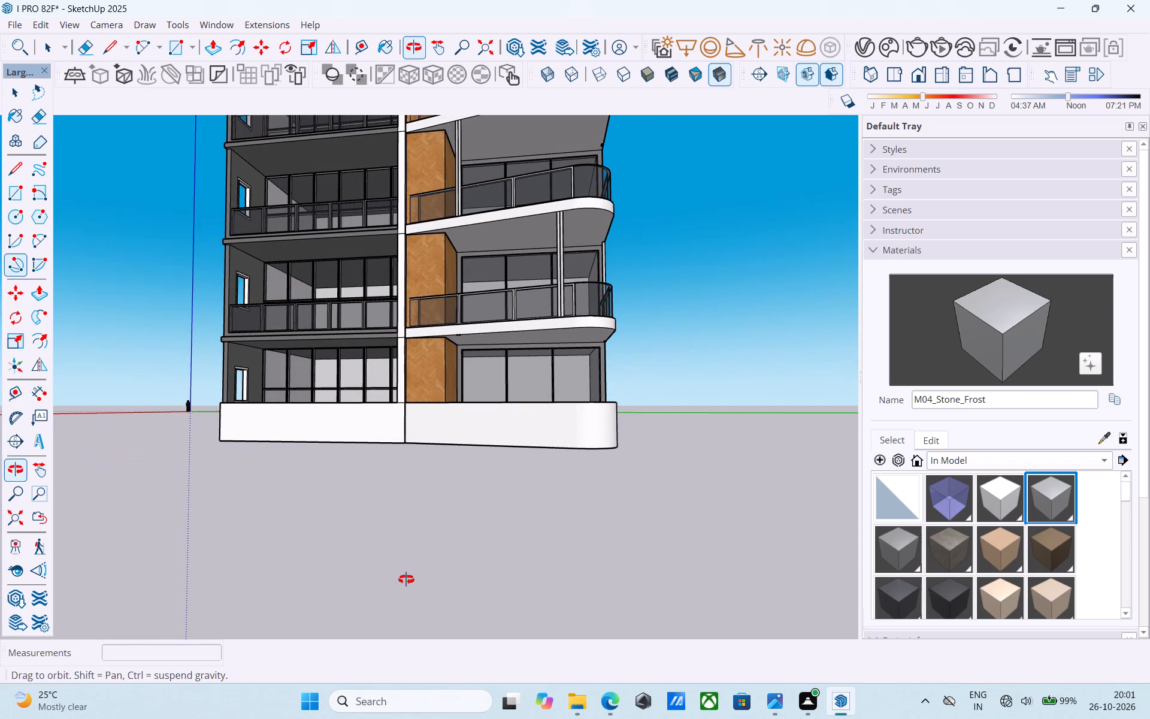
pyautogui.moveTo(406, 579); pyautogui.dragTo(339, 534, button='middle')
pyautogui.scroll(7, 431, 346)
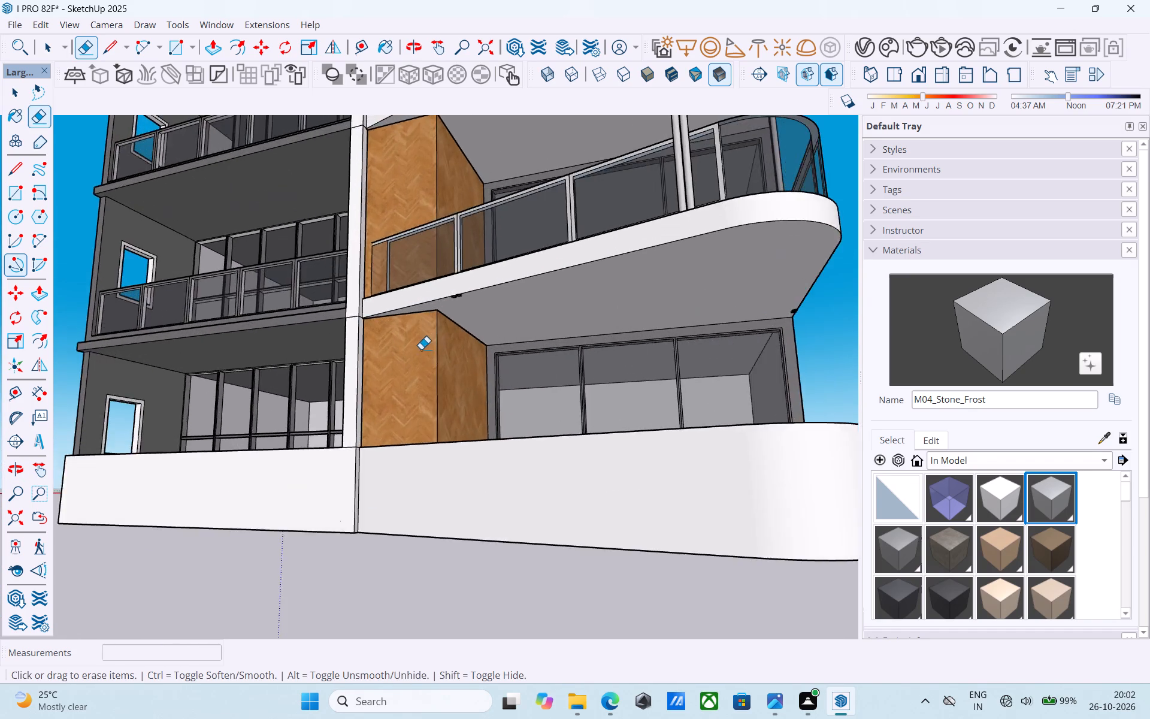
pyautogui.press('space')
pyautogui.scroll(5, 421, 349)
pyautogui.scroll(-12, 420, 348)
pyautogui.moveTo(487, 429); pyautogui.dragTo(493, 382, button='middle')
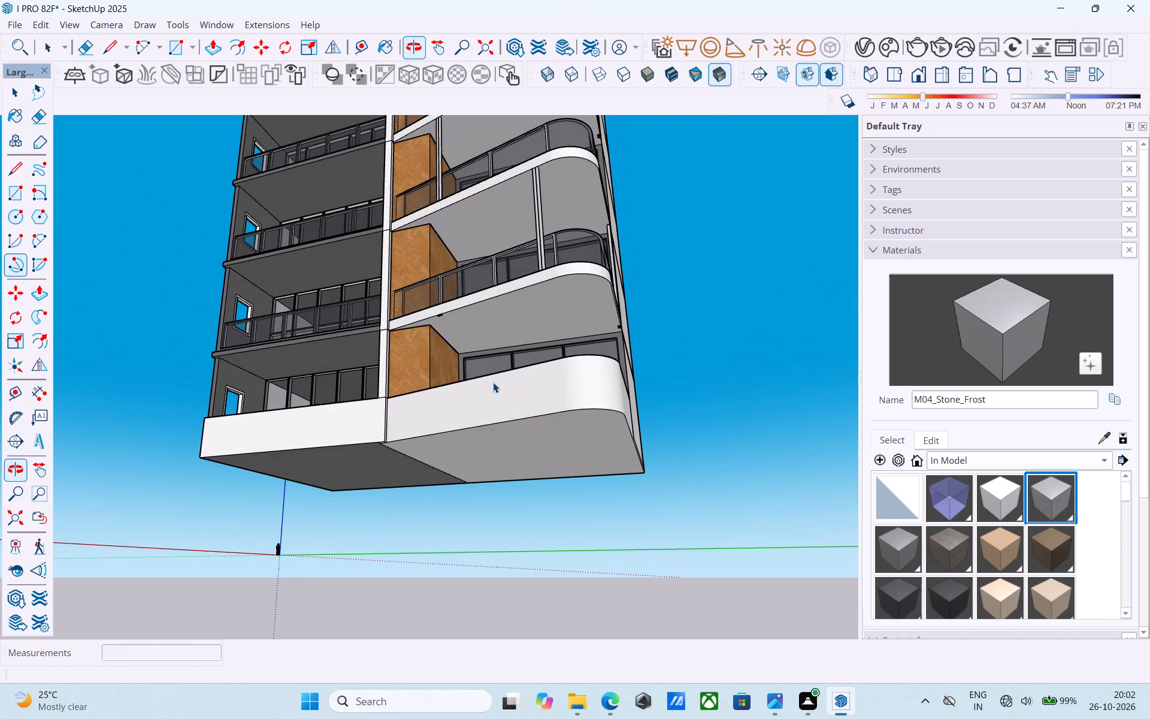
pyautogui.moveTo(490, 440); pyautogui.dragTo(534, 325, button='middle')
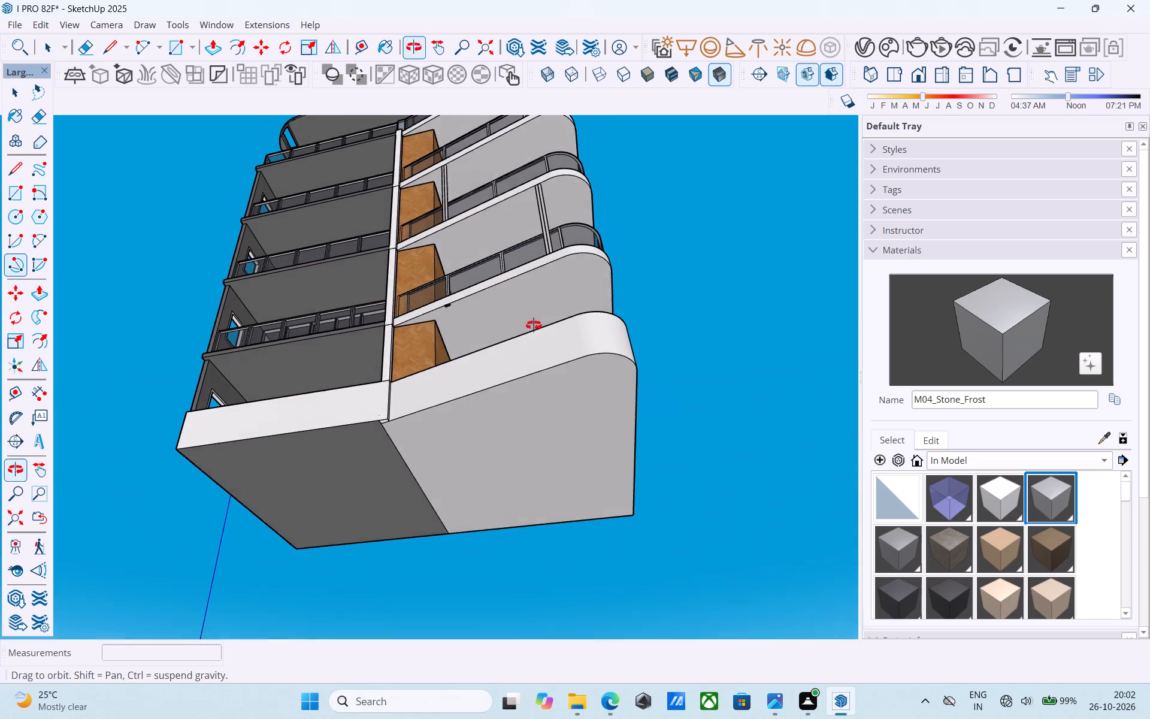
pyautogui.moveTo(534, 325); pyautogui.dragTo(534, 325, button='middle')
pyautogui.scroll(3, 421, 469)
pyautogui.press('e')
pyautogui.moveTo(396, 475); pyautogui.dragTo(379, 479)
pyautogui.moveTo(402, 472); pyautogui.dragTo(417, 467)
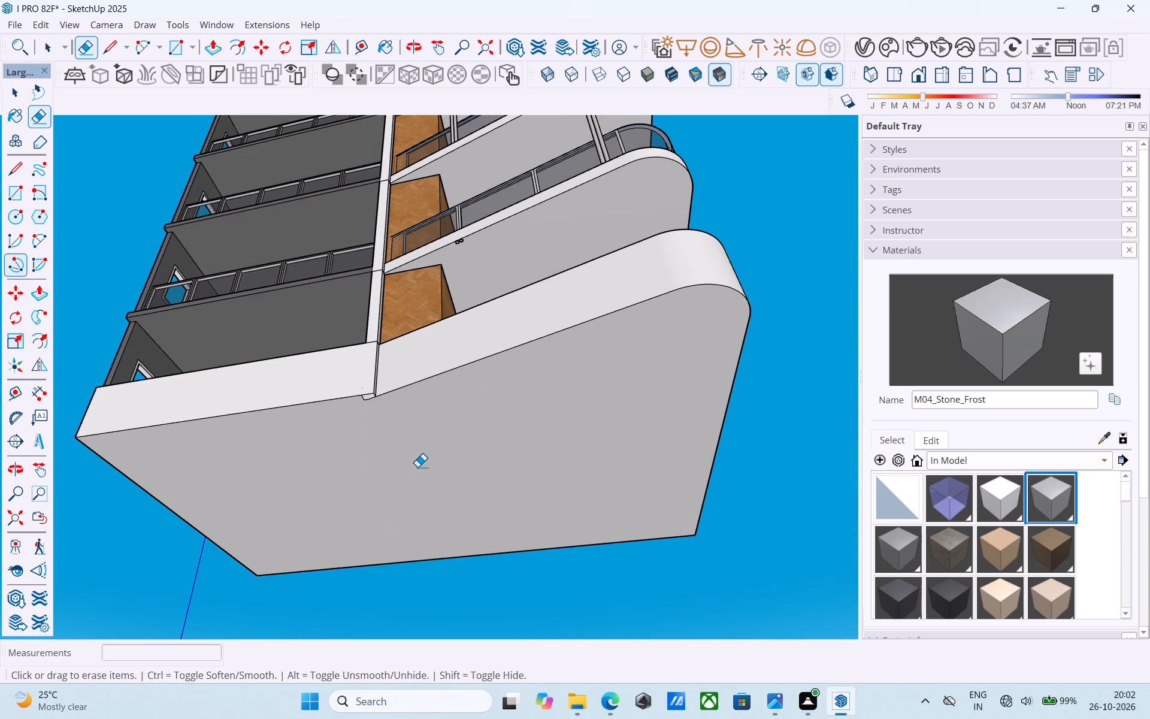
# Offset the outline of the base's underside face inward by 9".
pyautogui.press('space')
pyautogui.click(417, 467)
pyautogui.press('f')
pyautogui.click(417, 467)
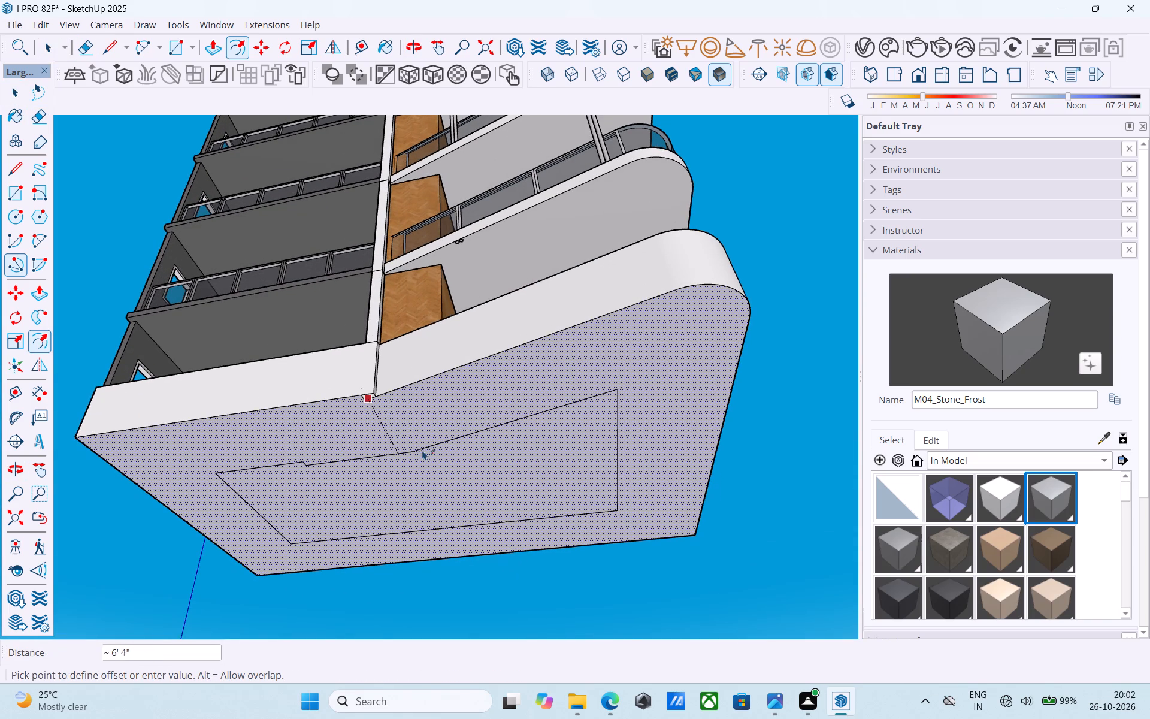
pyautogui.write('9"')
pyautogui.press('Return')
pyautogui.press('space')
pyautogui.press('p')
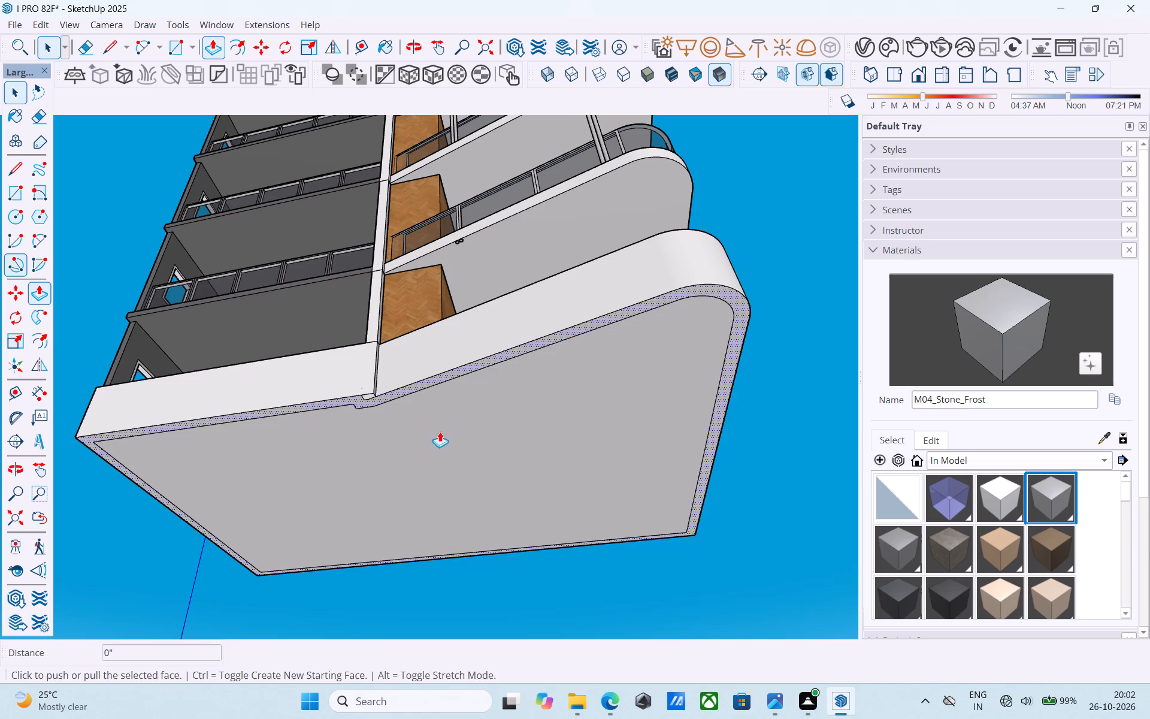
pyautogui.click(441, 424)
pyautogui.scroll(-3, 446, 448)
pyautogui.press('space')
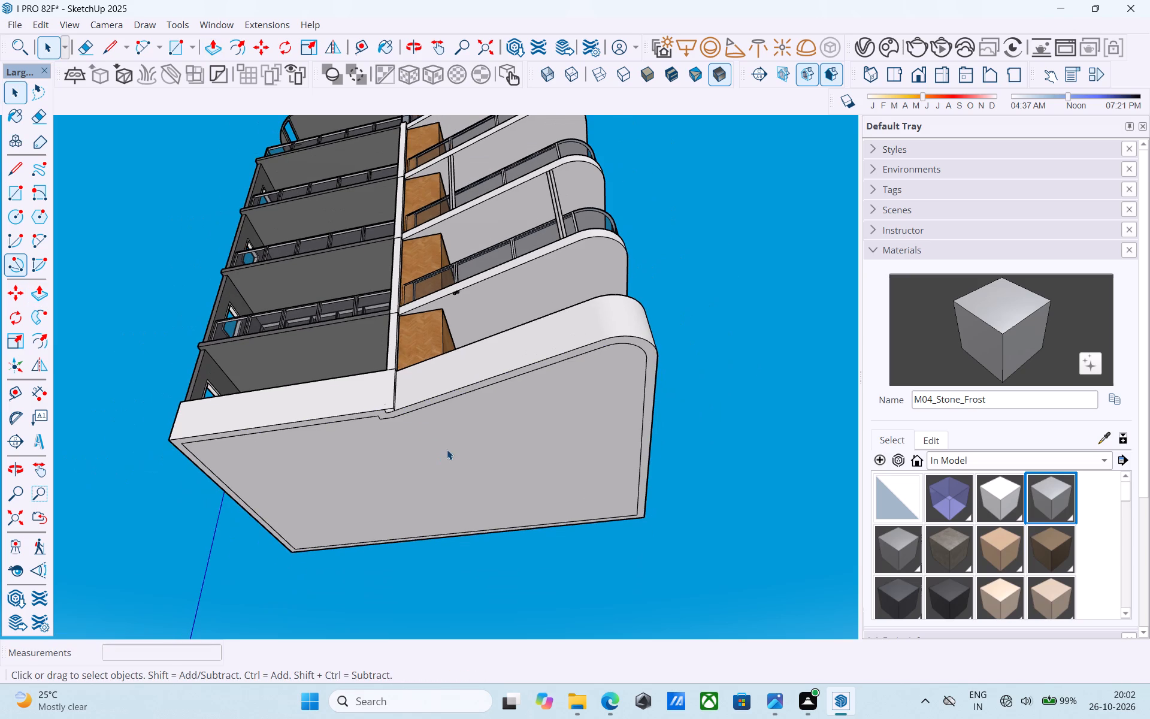
# Examine the small notch on the base's underside where the straight and curved parts meet.
pyautogui.scroll(3, 435, 412)
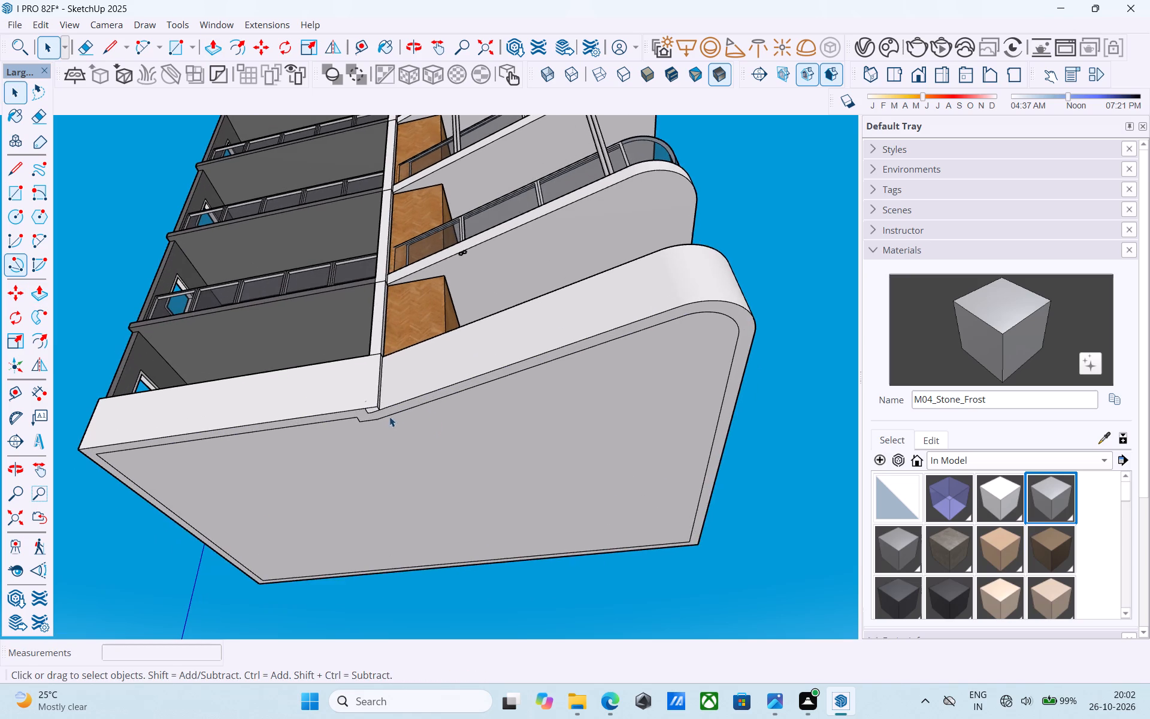
pyautogui.scroll(8, 373, 416)
pyautogui.press('e')
pyautogui.scroll(8, 389, 399)
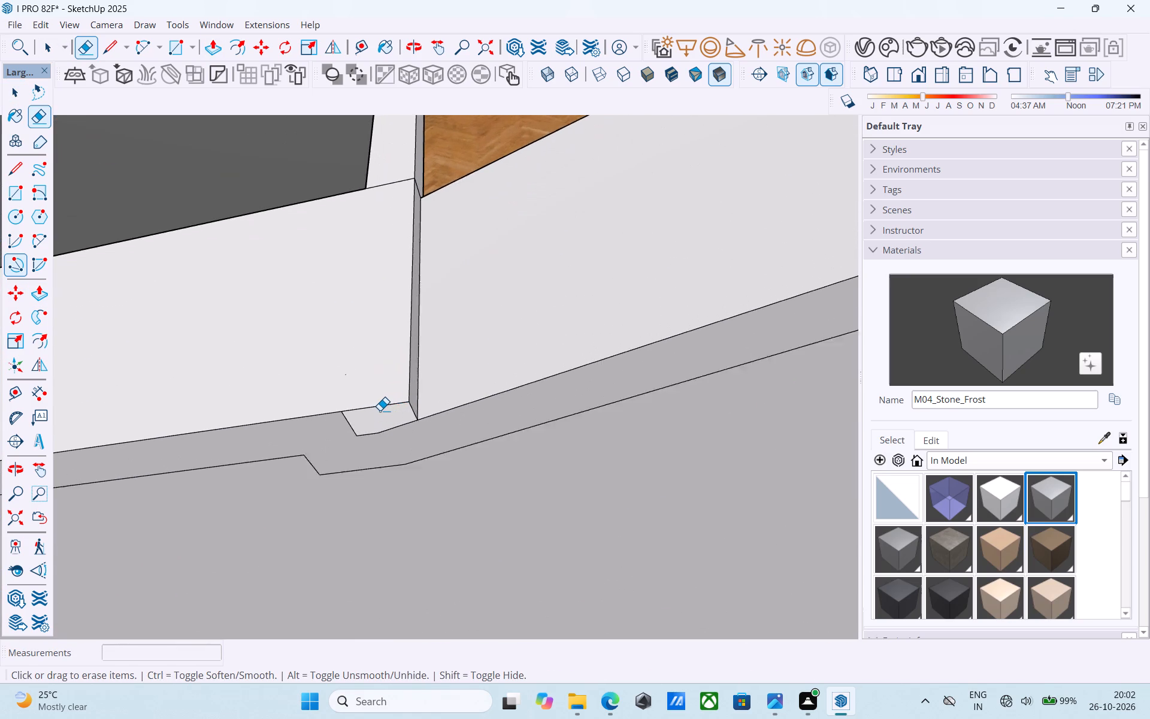
pyautogui.scroll(2, 380, 410)
pyautogui.press('space')
pyautogui.scroll(-6, 380, 410)
pyautogui.moveTo(380, 410); pyautogui.dragTo(419, 250, button='middle')
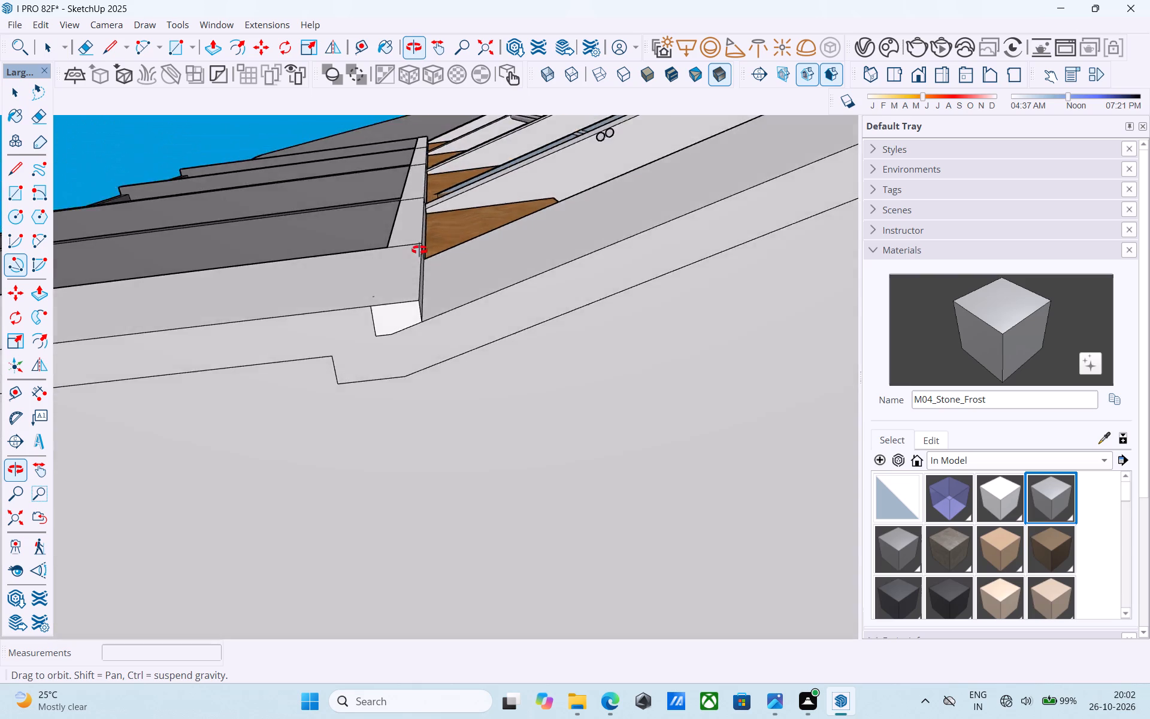
pyautogui.moveTo(419, 250); pyautogui.dragTo(385, 432, button='middle')
pyautogui.scroll(-15, 385, 432)
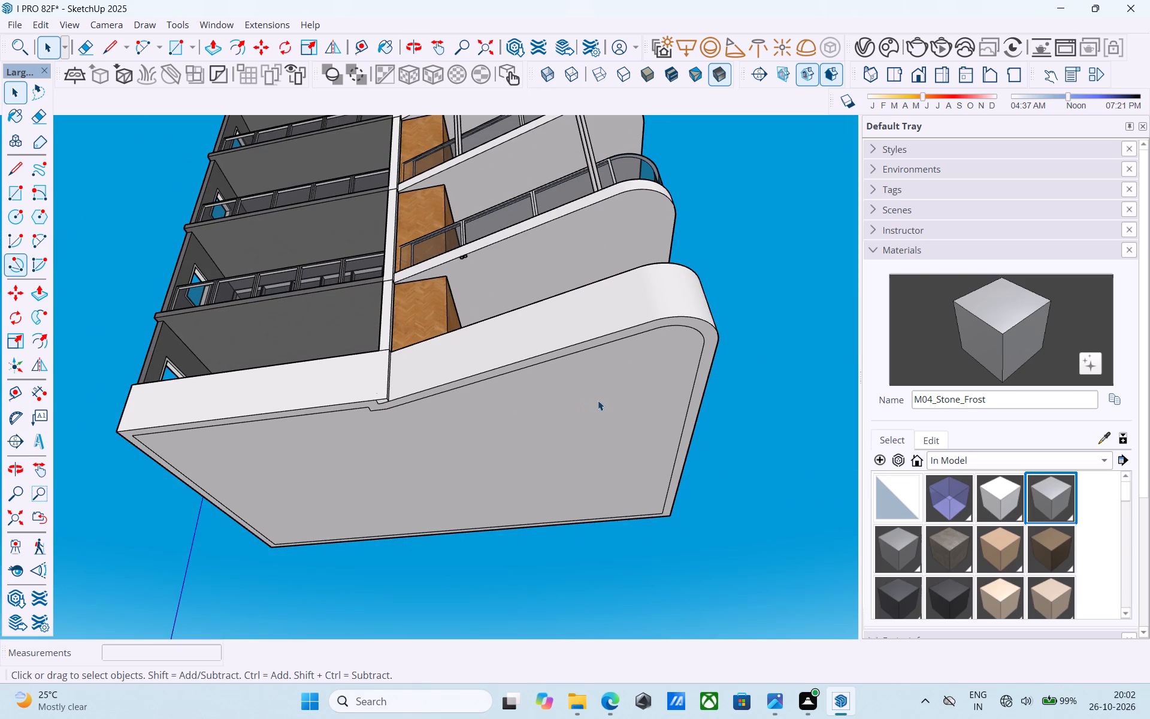
pyautogui.moveTo(604, 379); pyautogui.dragTo(627, 470, button='middle')
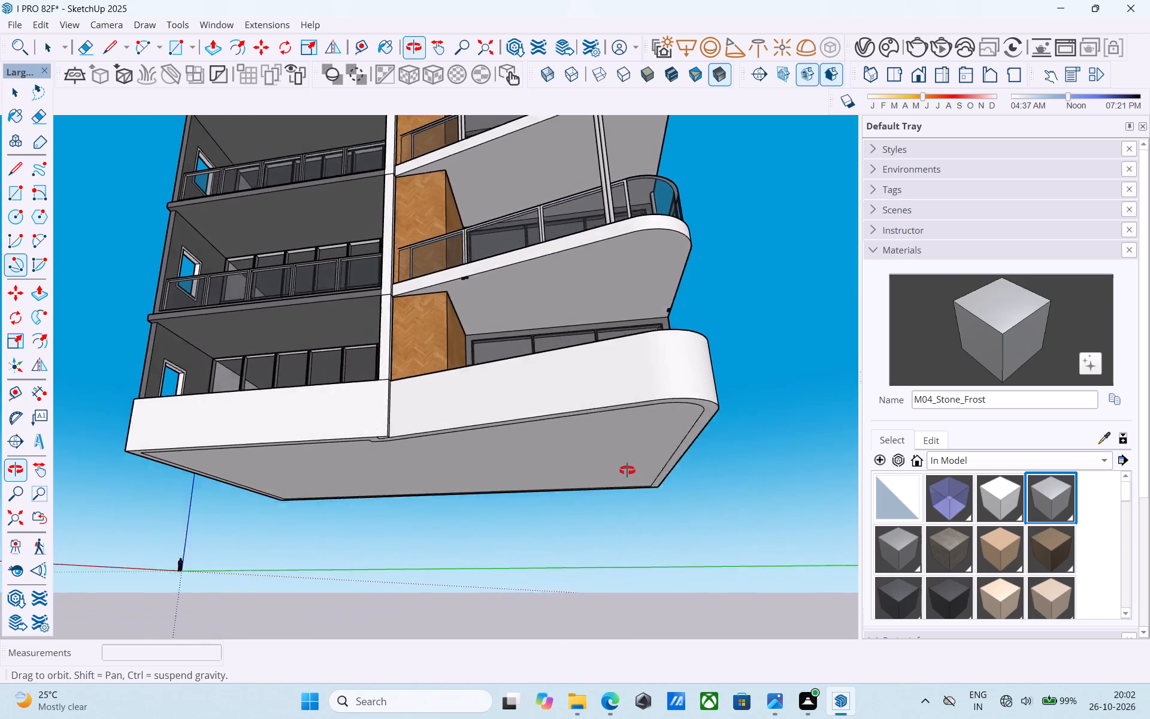
pyautogui.moveTo(627, 470); pyautogui.dragTo(649, 481, button='middle')
pyautogui.press('l')
pyautogui.scroll(5, 428, 445)
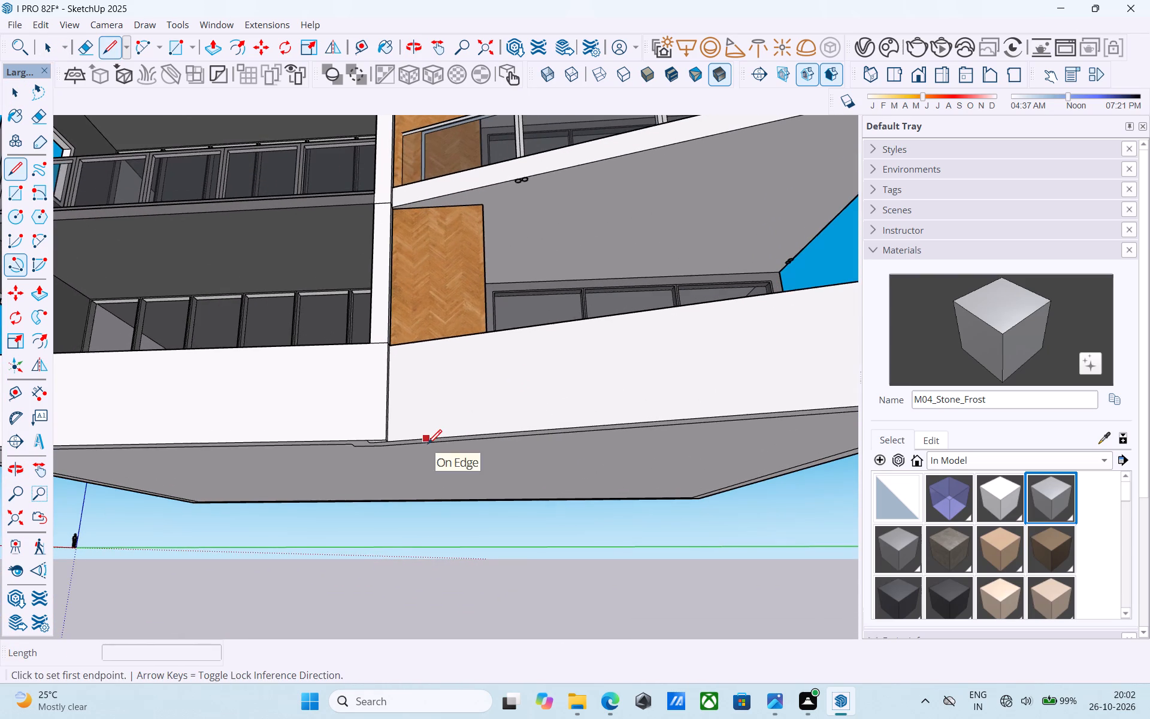
pyautogui.scroll(8, 420, 447)
pyautogui.scroll(-5, 401, 442)
pyautogui.moveTo(399, 445); pyautogui.dragTo(400, 360, button='middle')
pyautogui.press('space')
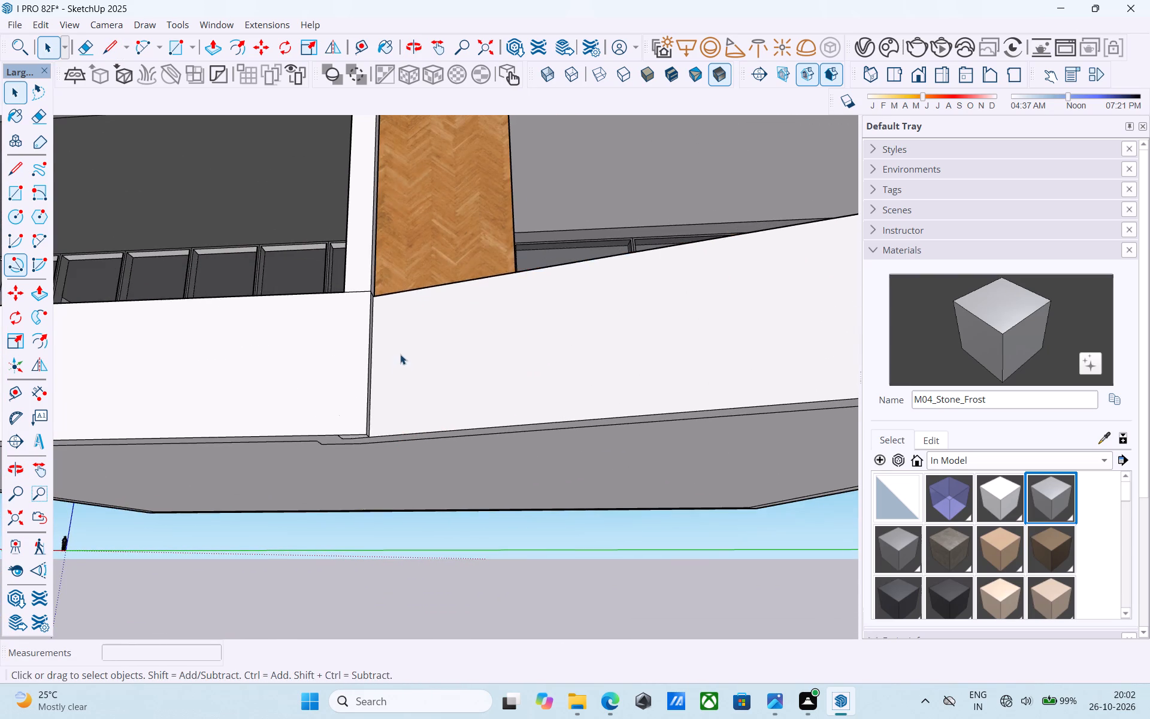
# Offset the inner underside face of the base inward by another 9" to form a second border ring.
pyautogui.scroll(-5, 400, 354)
pyautogui.moveTo(425, 473); pyautogui.dragTo(425, 361, button='middle')
pyautogui.scroll(-1, 425, 361)
pyautogui.click(398, 395)
pyautogui.scroll(4, 398, 395)
pyautogui.press('f')
pyautogui.click(398, 395)
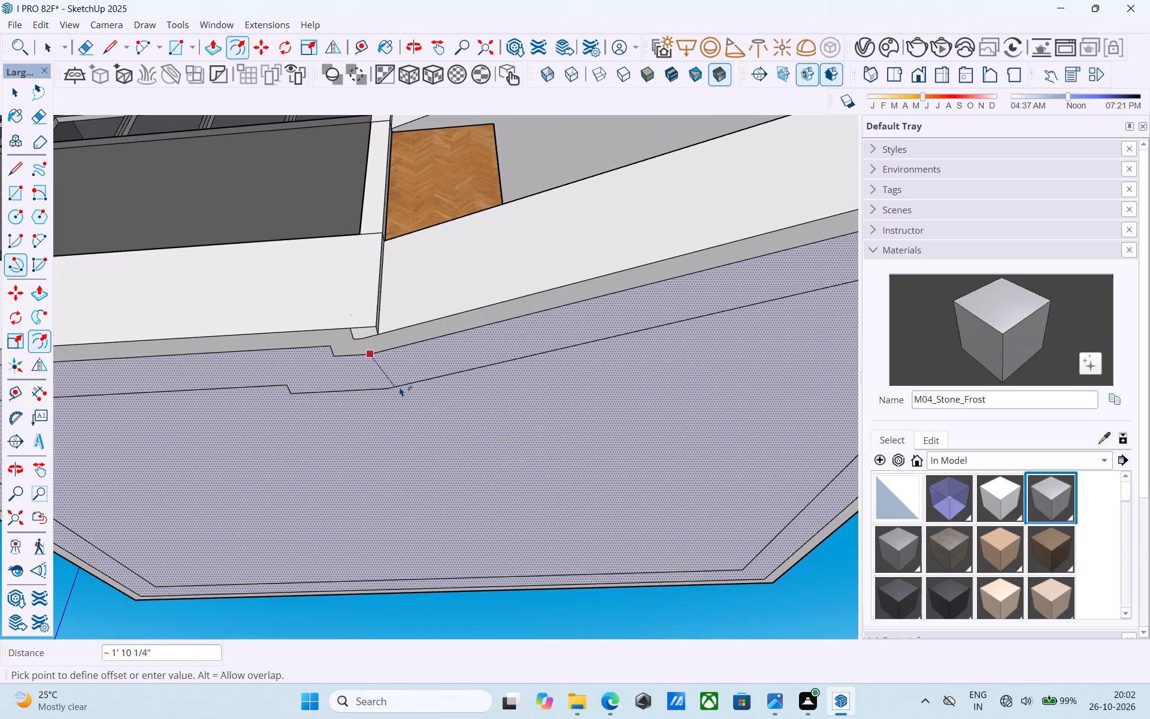
pyautogui.write("9'")
pyautogui.press('Return')
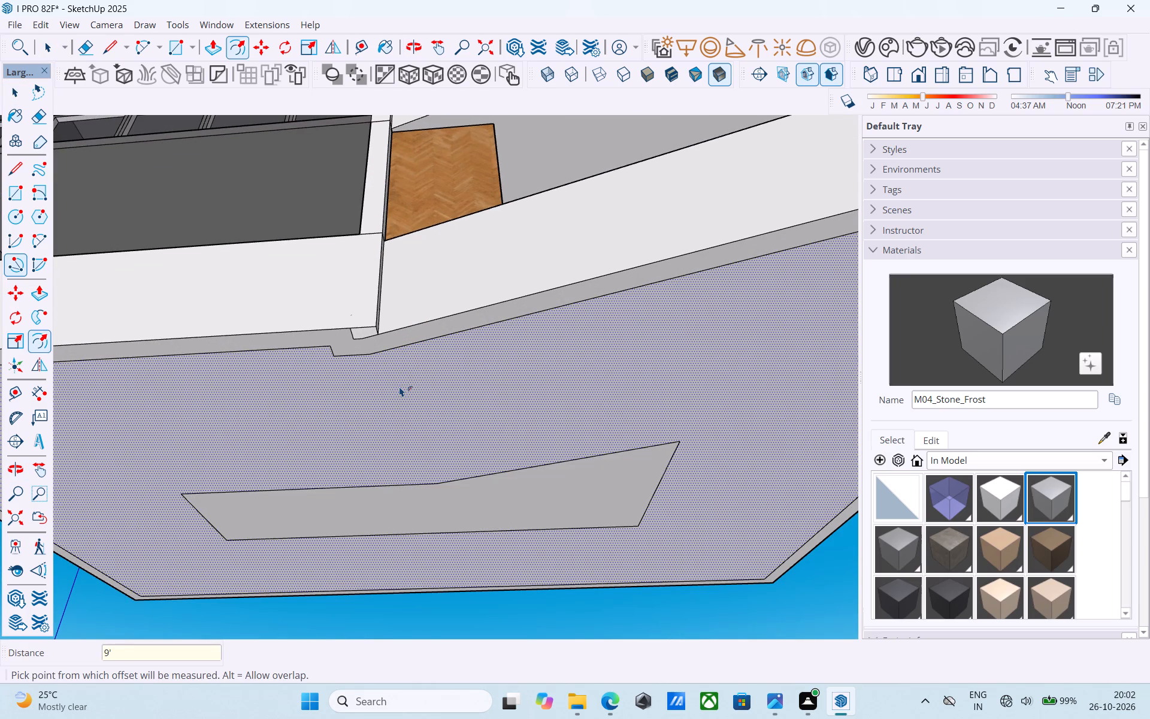
pyautogui.write('9"')
pyautogui.press('Return')
pyautogui.press('space')
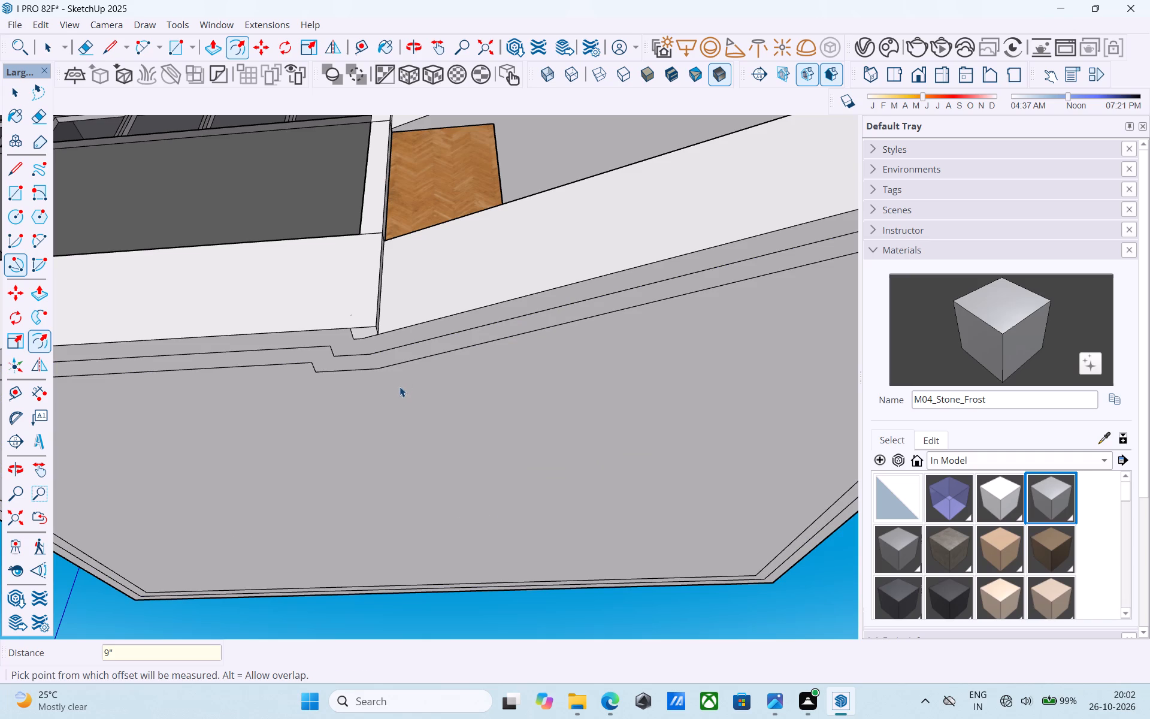
# Extrude the inner 9" border ring on the base's underside downward by 10' to form the ground-level walls.
pyautogui.click(429, 348)
pyautogui.press('p')
pyautogui.click(429, 348)
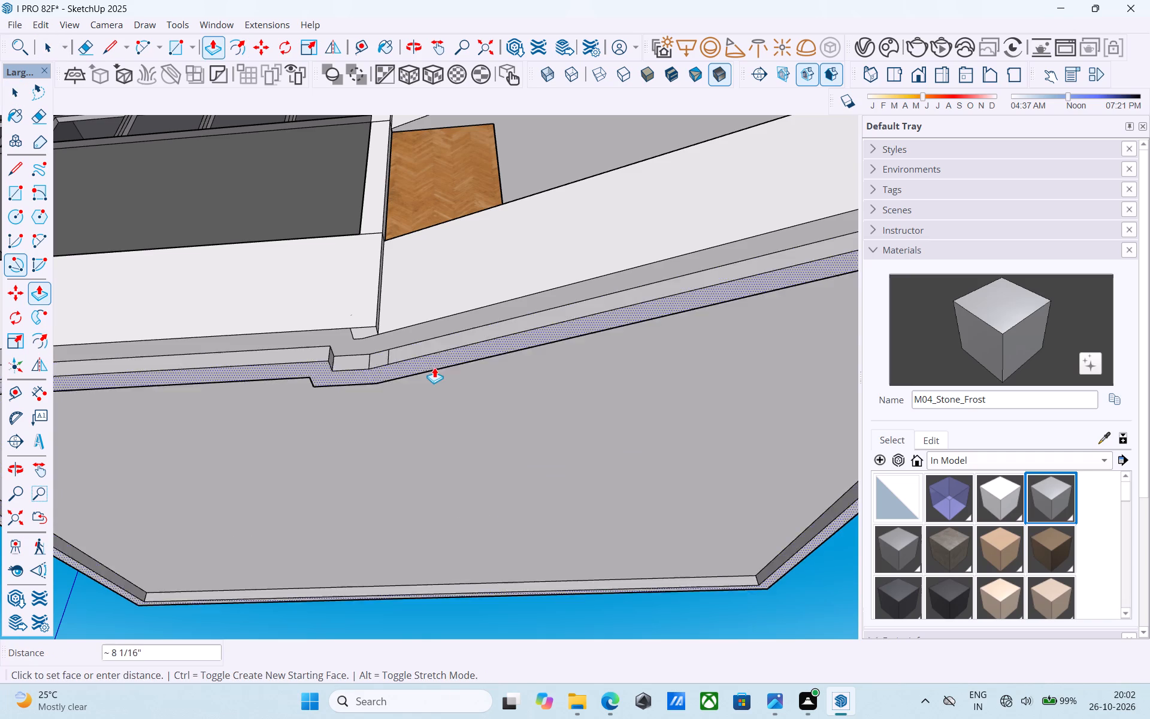
pyautogui.scroll(-10, 434, 367)
pyautogui.moveTo(435, 374); pyautogui.dragTo(471, 548, button='middle')
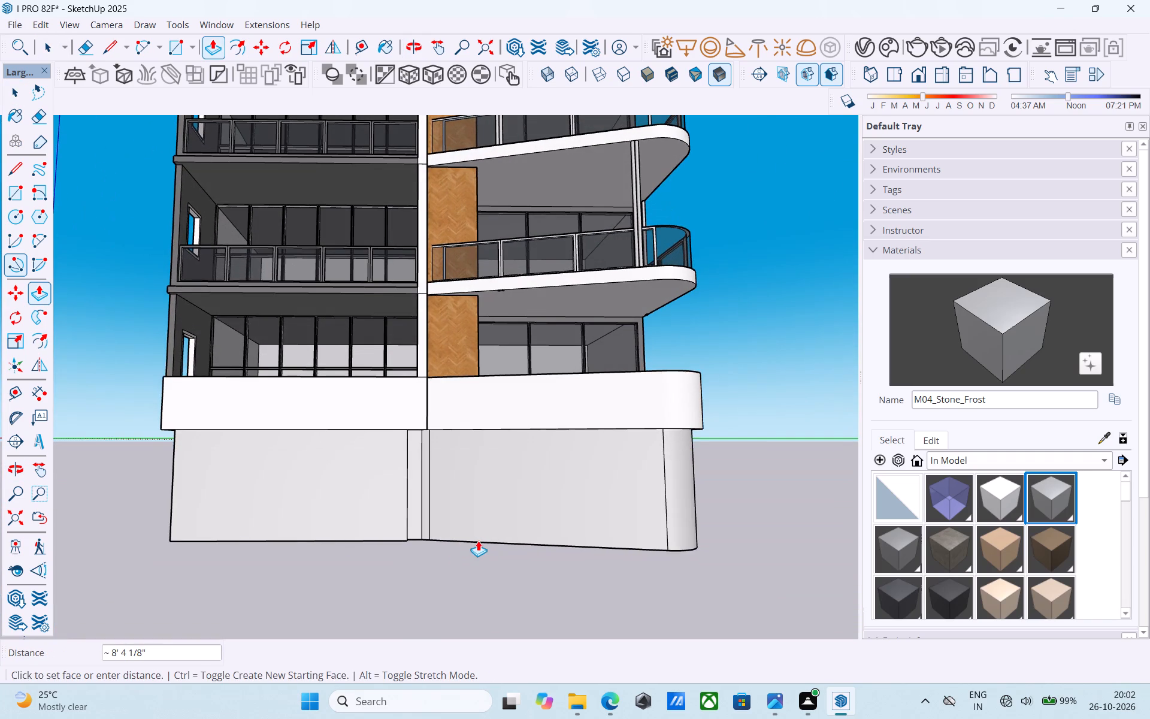
pyautogui.write("10'")
pyautogui.press('Return')
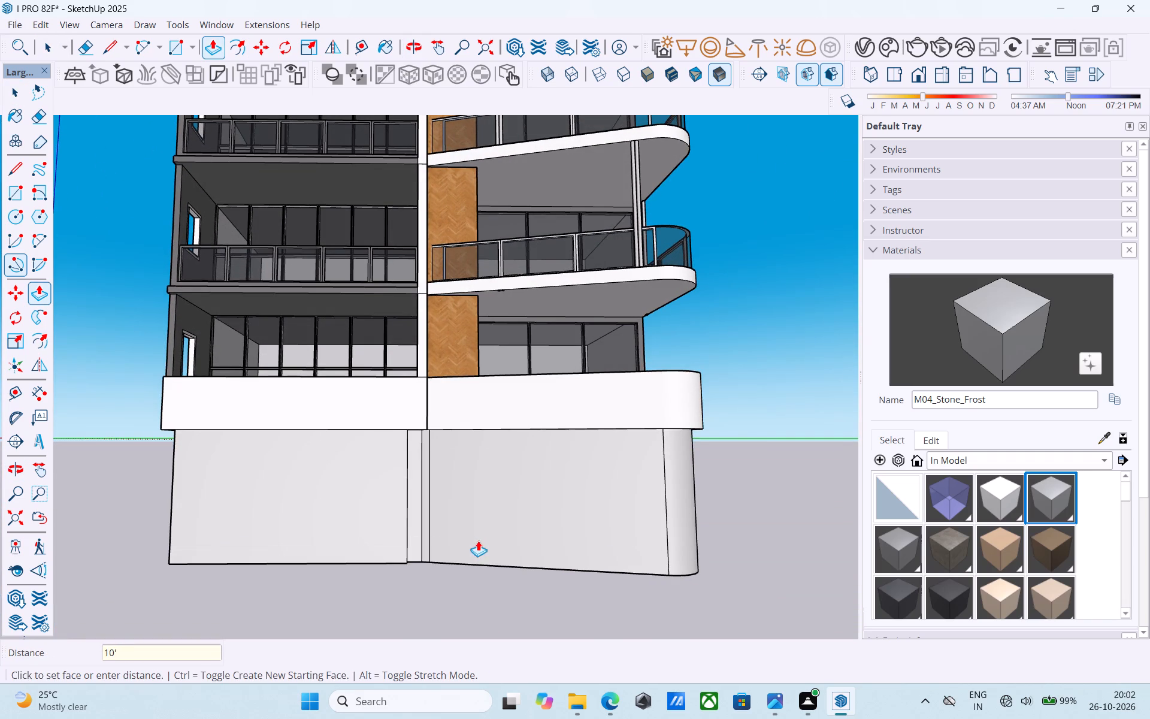
# Examine the extruded ground-level storey from several sides of the building.
pyautogui.press('space')
pyautogui.scroll(-6, 483, 536)
pyautogui.moveTo(483, 536); pyautogui.dragTo(498, 613, button='middle')
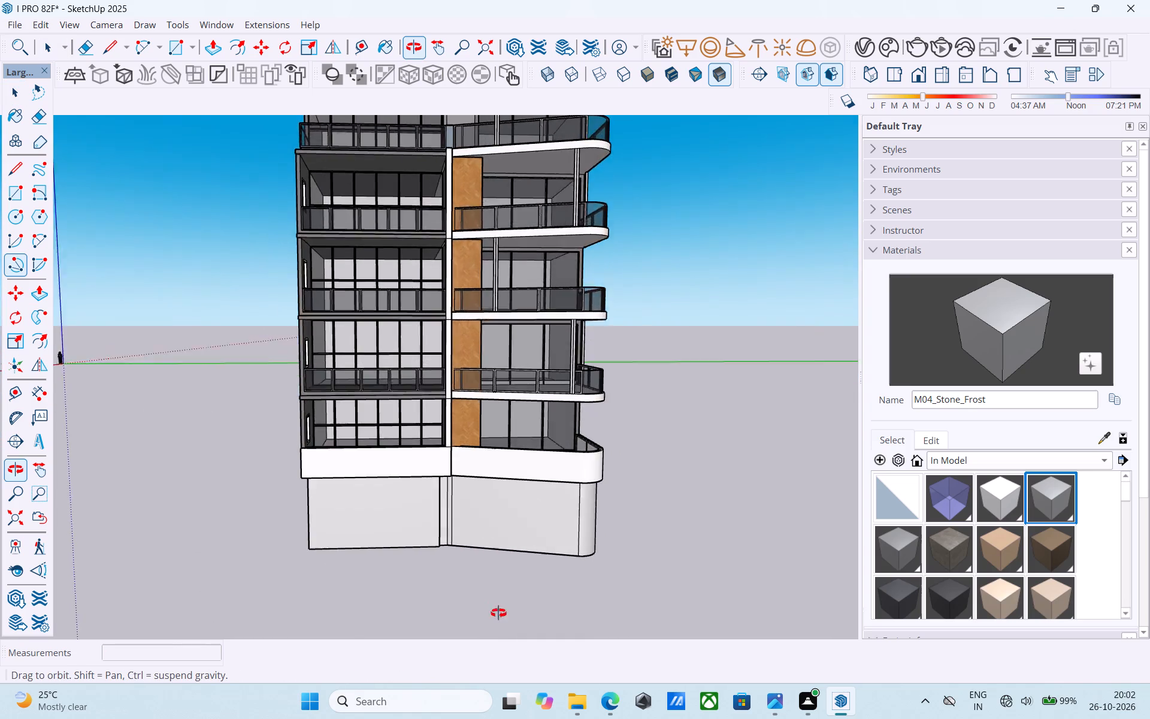
pyautogui.moveTo(498, 613); pyautogui.dragTo(512, 648, button='middle')
pyautogui.scroll(-5, 507, 558)
pyautogui.moveTo(506, 561); pyautogui.dragTo(417, 549, button='middle')
pyautogui.scroll(5, 535, 551)
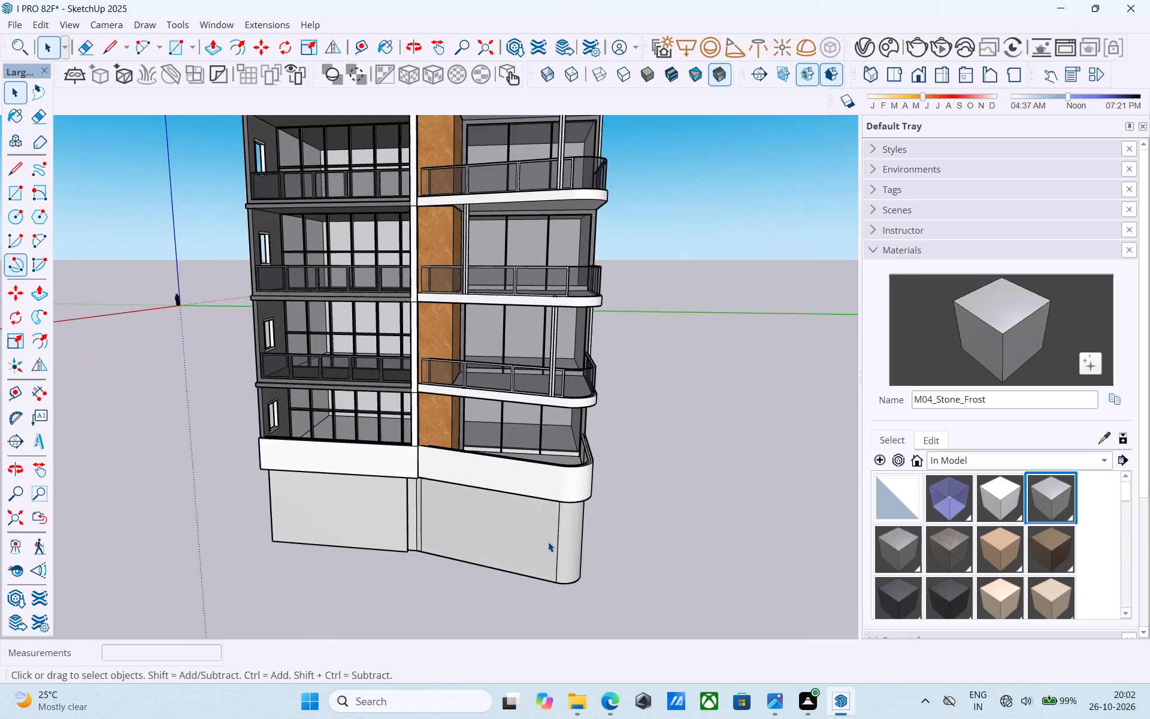
pyautogui.moveTo(547, 539); pyautogui.dragTo(394, 458, button='middle')
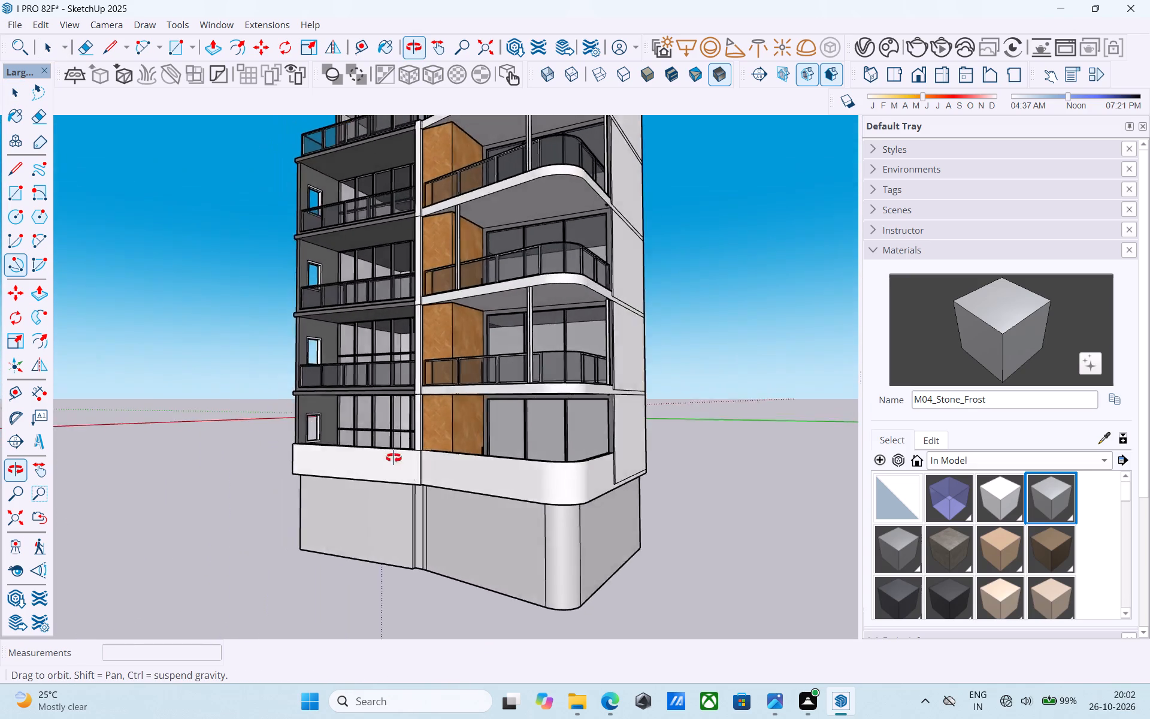
pyautogui.moveTo(394, 458); pyautogui.dragTo(601, 488, button='middle')
# Push the ground-level front wall face between the notch and the rounded corner inward by 9".
pyautogui.scroll(5, 556, 546)
pyautogui.moveTo(530, 554); pyautogui.dragTo(540, 500, button='middle')
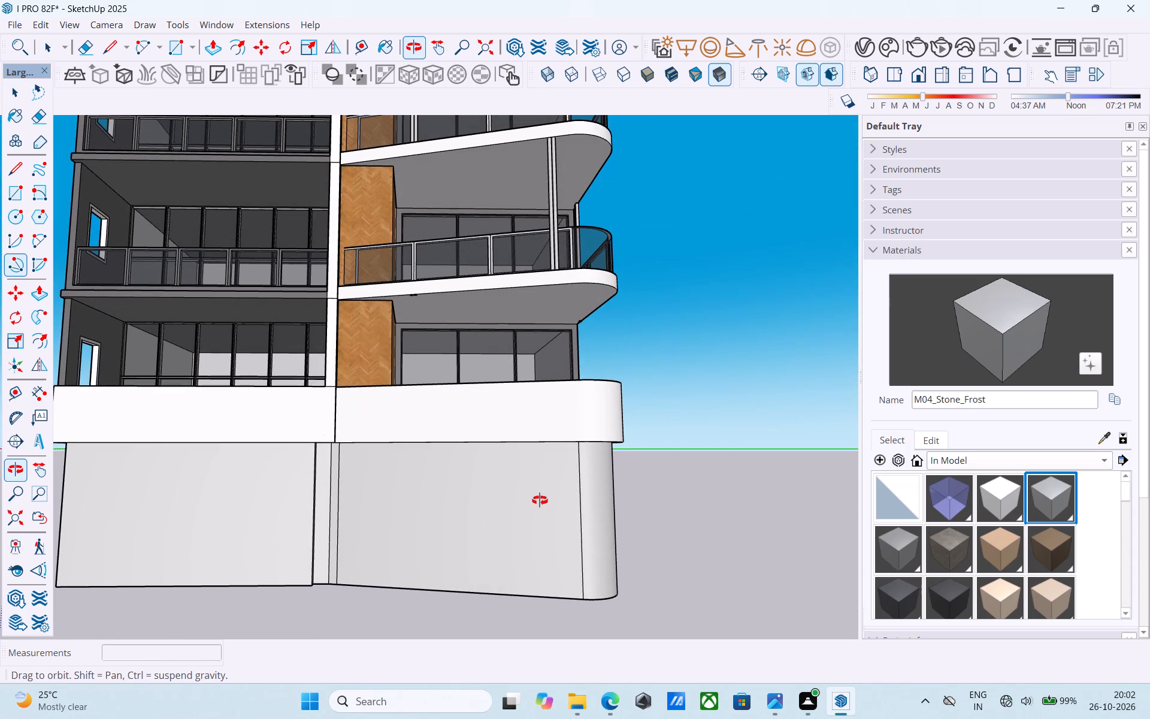
pyautogui.moveTo(540, 500); pyautogui.dragTo(541, 491, button='middle')
pyautogui.scroll(3, 405, 524)
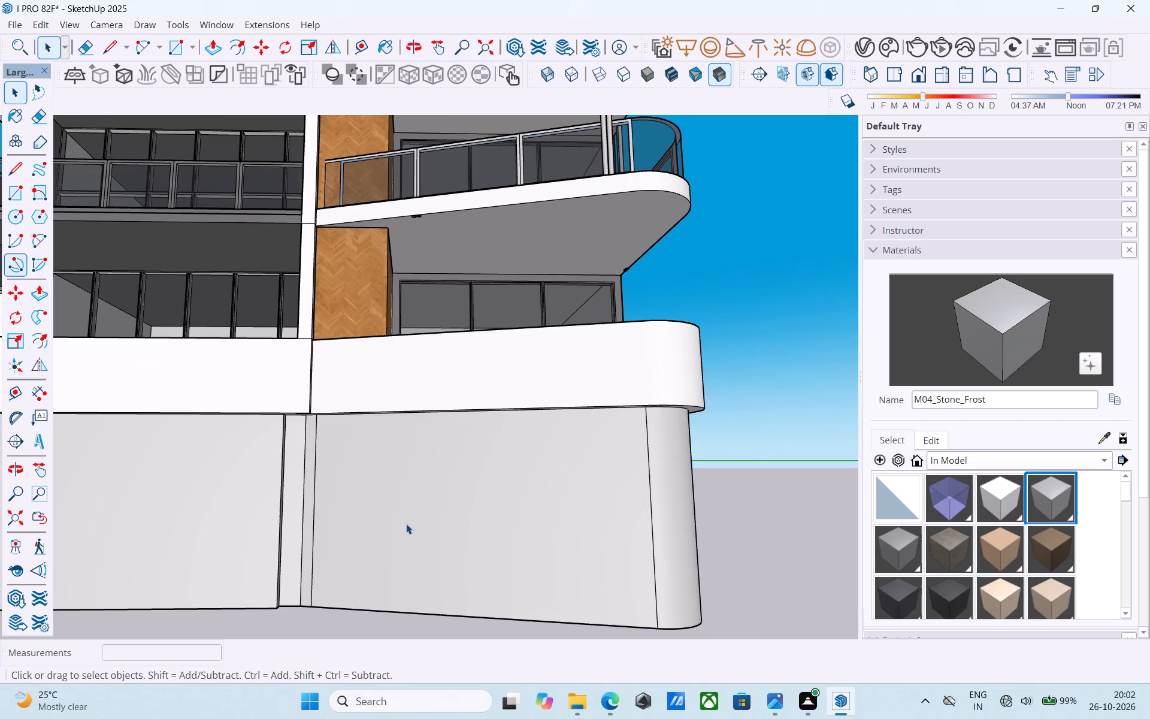
pyautogui.click(413, 521)
pyautogui.scroll(2, 428, 513)
pyautogui.moveTo(428, 513); pyautogui.dragTo(431, 476, button='middle')
pyautogui.press('p')
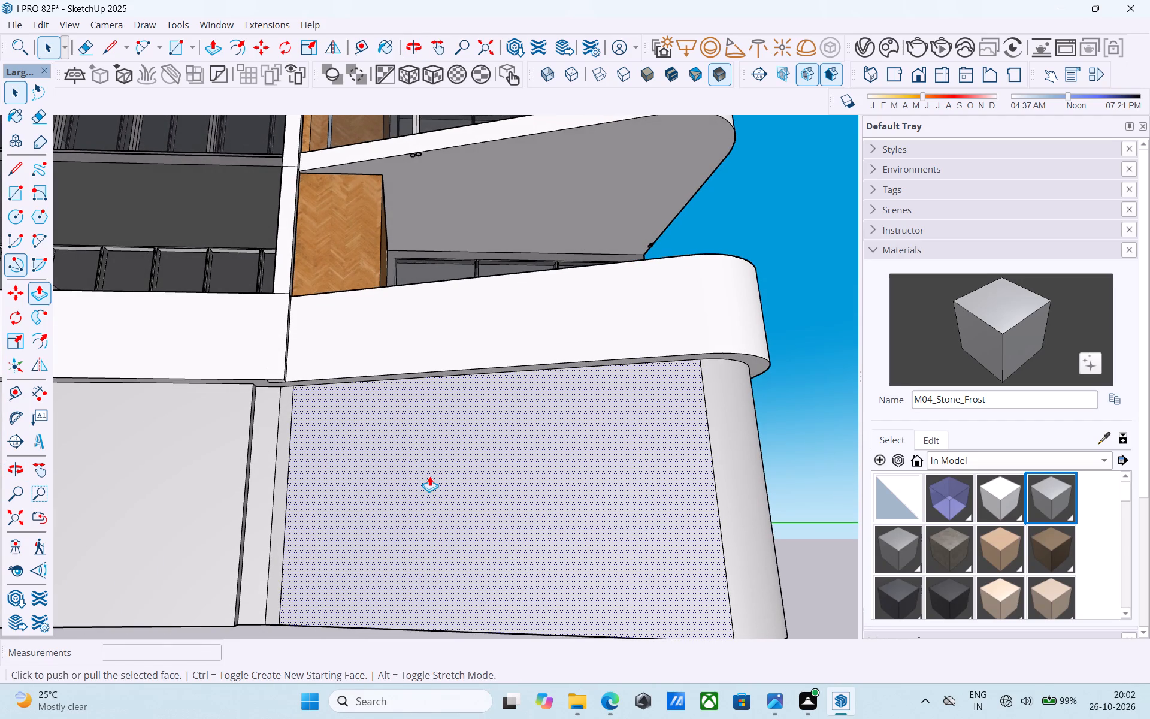
pyautogui.click(429, 476)
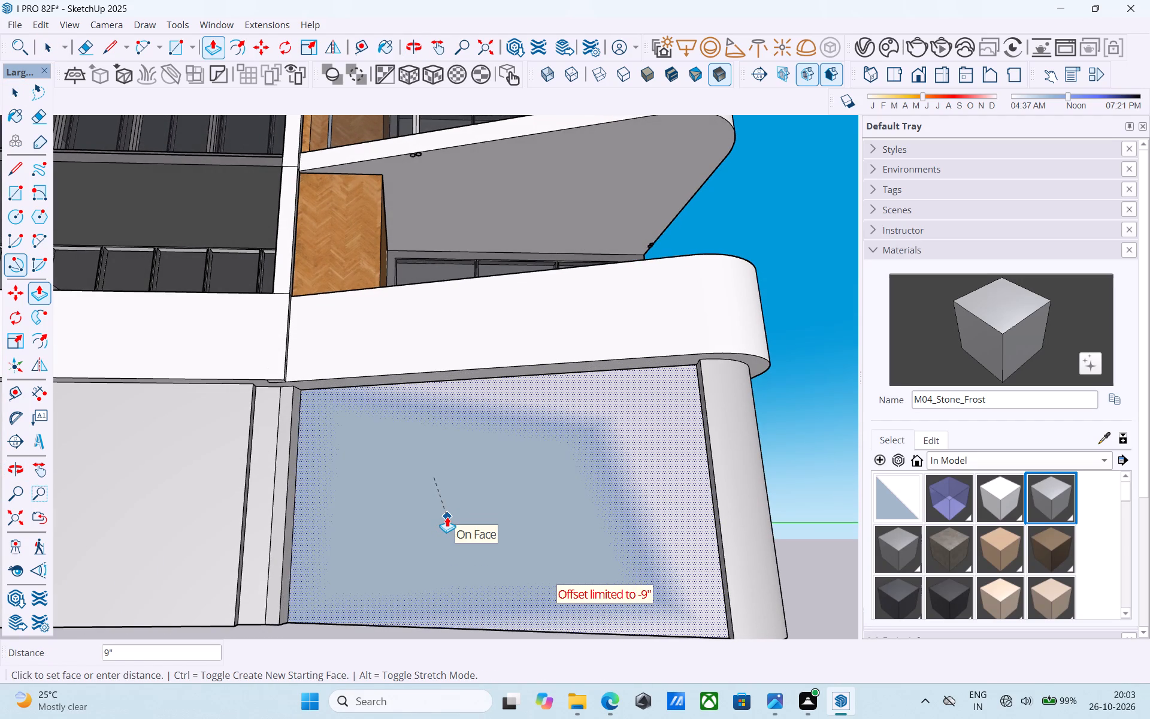
pyautogui.click(447, 516)
pyautogui.moveTo(447, 516); pyautogui.dragTo(265, 561, button='middle')
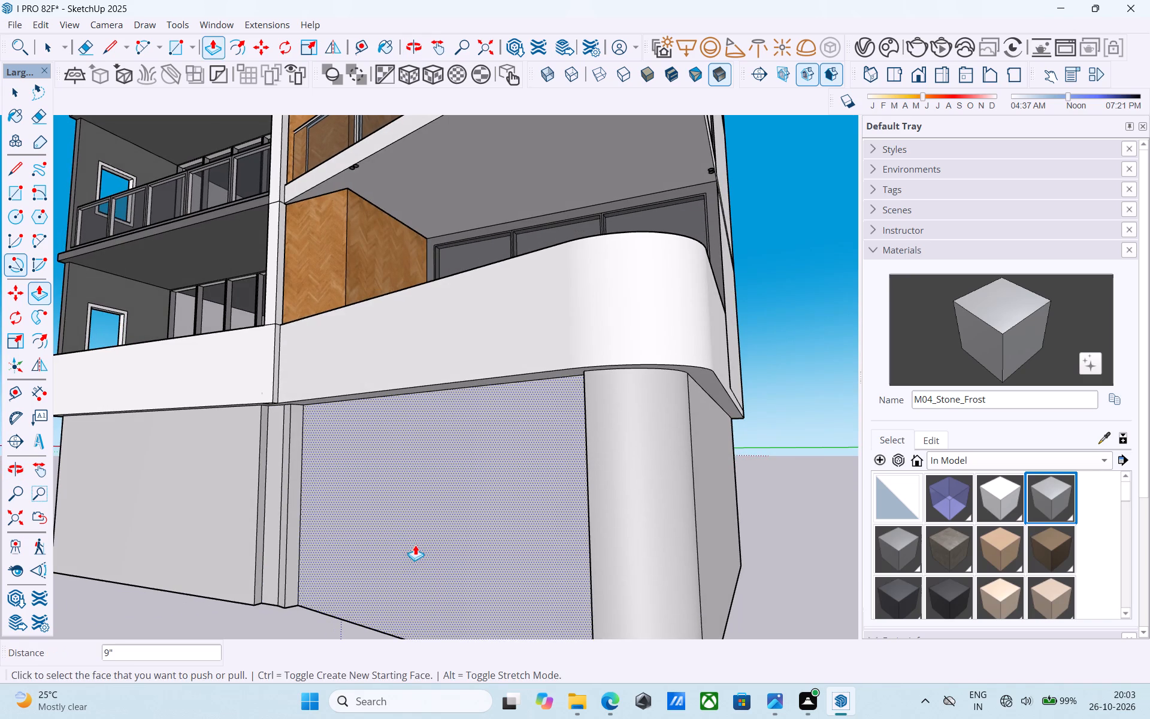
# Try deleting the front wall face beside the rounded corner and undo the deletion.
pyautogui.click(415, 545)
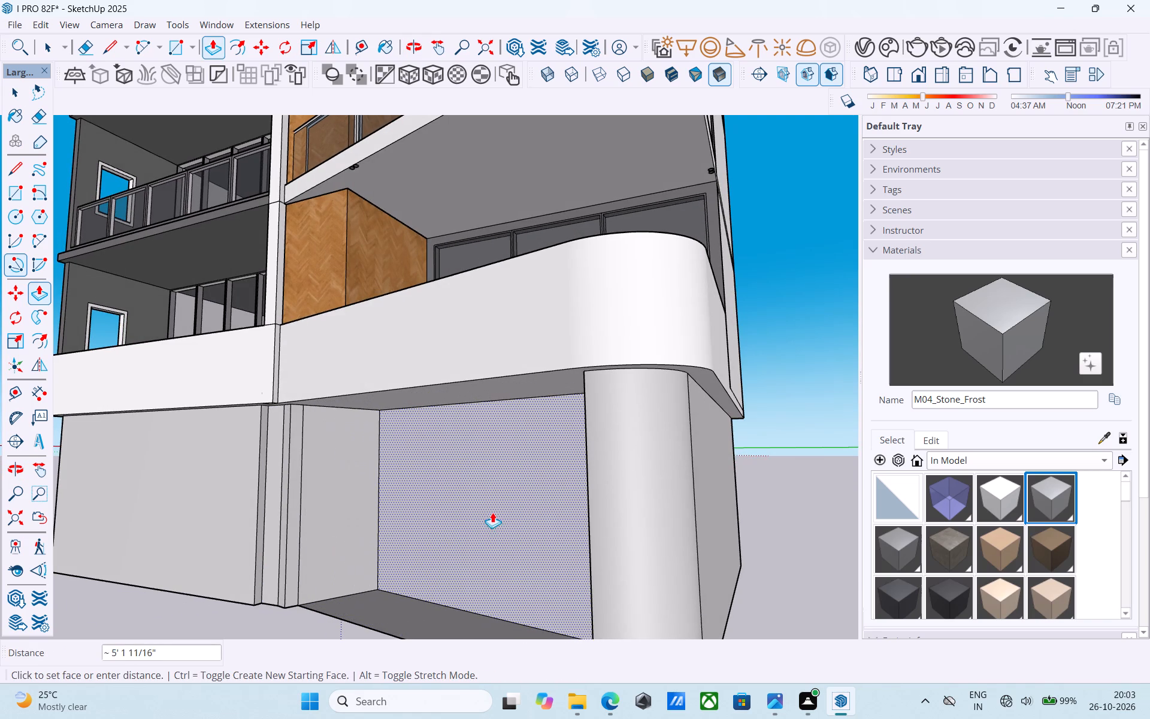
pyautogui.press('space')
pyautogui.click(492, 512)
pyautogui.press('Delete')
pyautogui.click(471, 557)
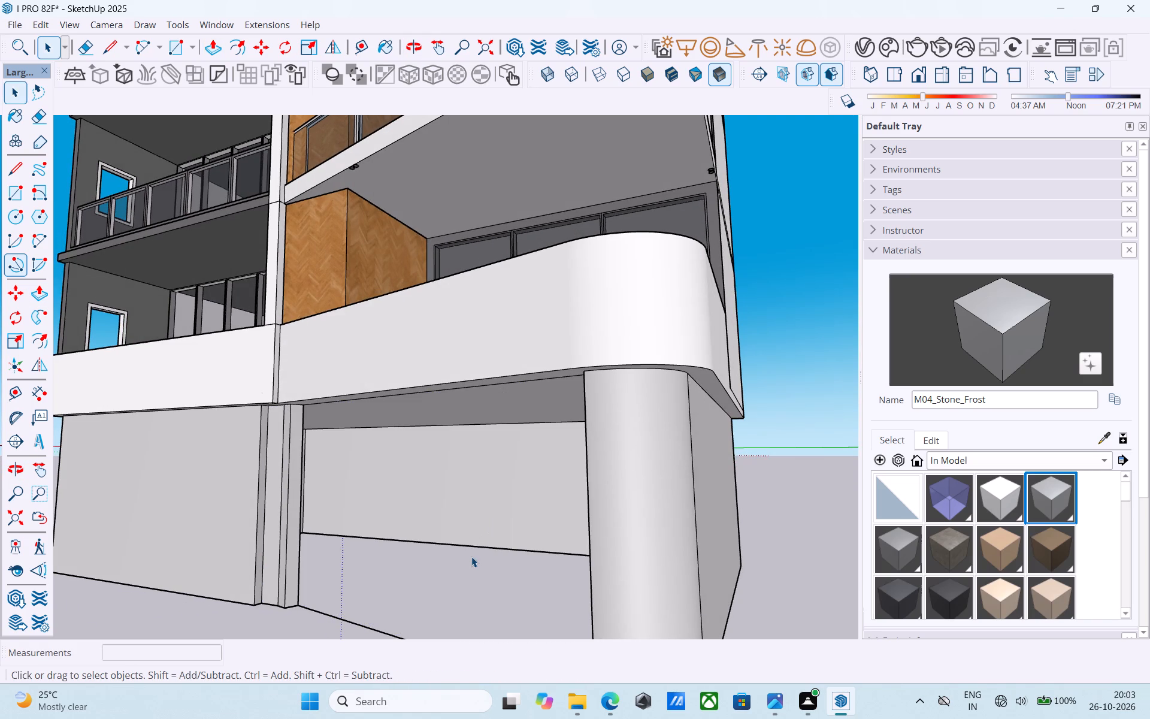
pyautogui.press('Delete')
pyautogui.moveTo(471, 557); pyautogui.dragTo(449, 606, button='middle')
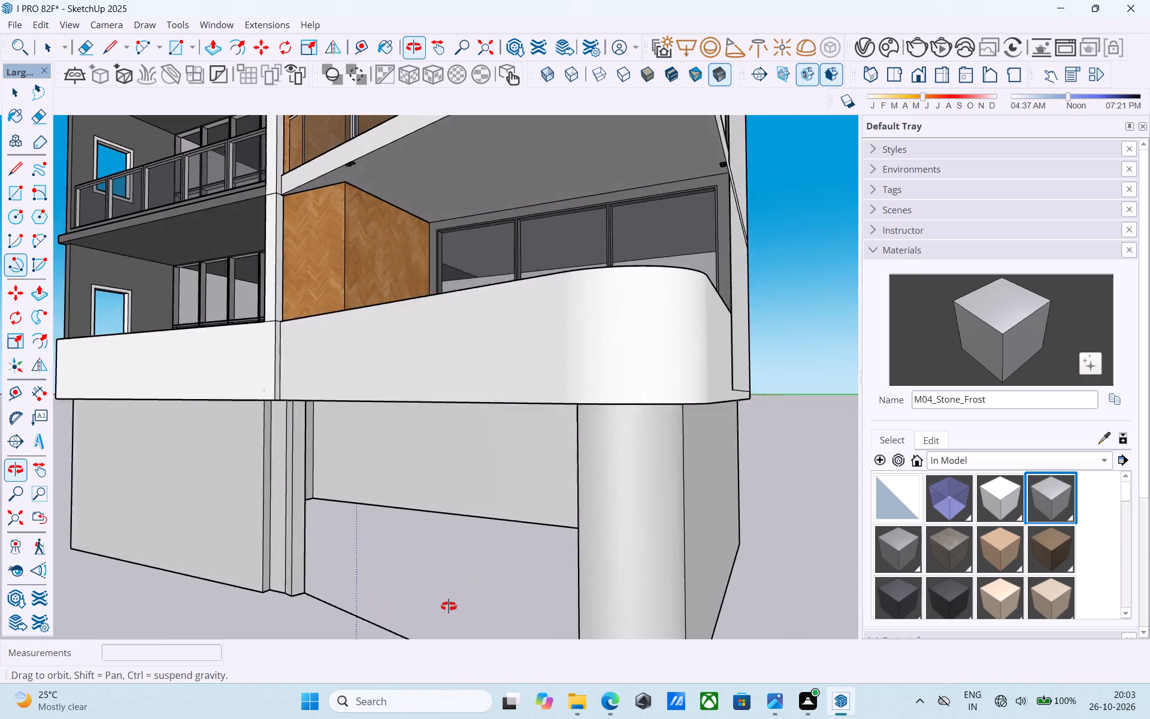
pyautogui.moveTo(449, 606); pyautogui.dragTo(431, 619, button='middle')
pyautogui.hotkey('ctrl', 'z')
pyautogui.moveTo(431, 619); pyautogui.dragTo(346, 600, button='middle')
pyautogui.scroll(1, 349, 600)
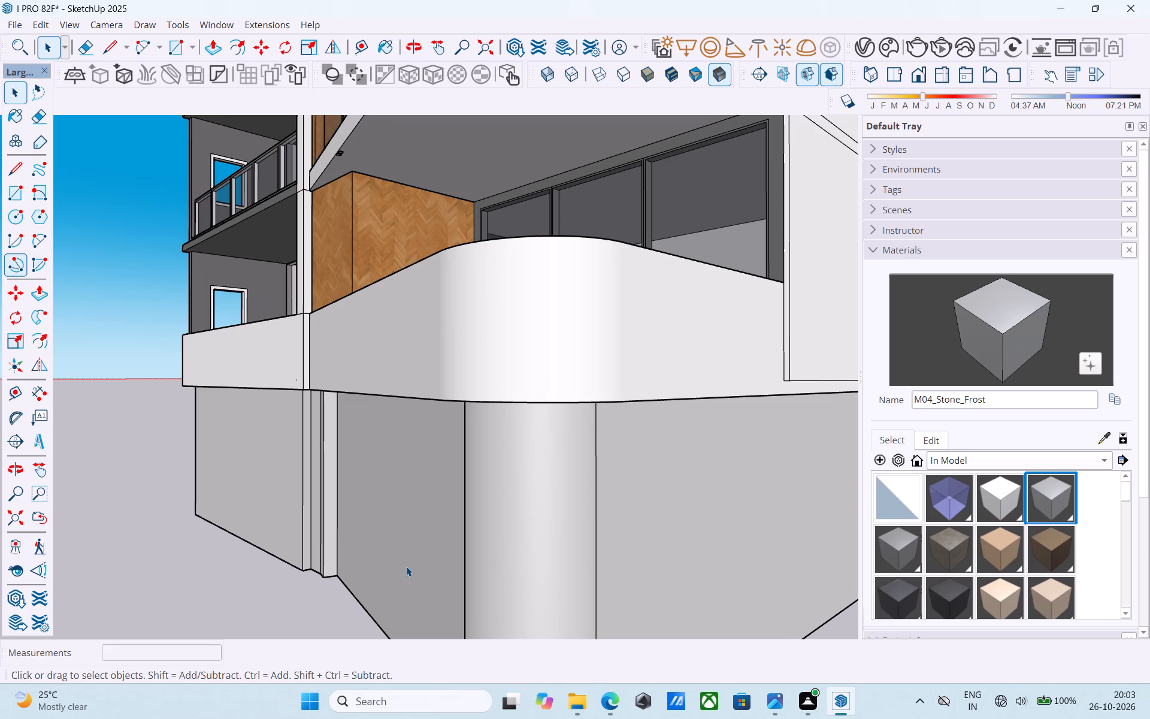
# Delete the ground-level front wall face between the notch and the rounded corner to leave an opening.
pyautogui.click(406, 566)
pyautogui.press('Delete')
pyautogui.moveTo(407, 566); pyautogui.dragTo(506, 540, button='middle')
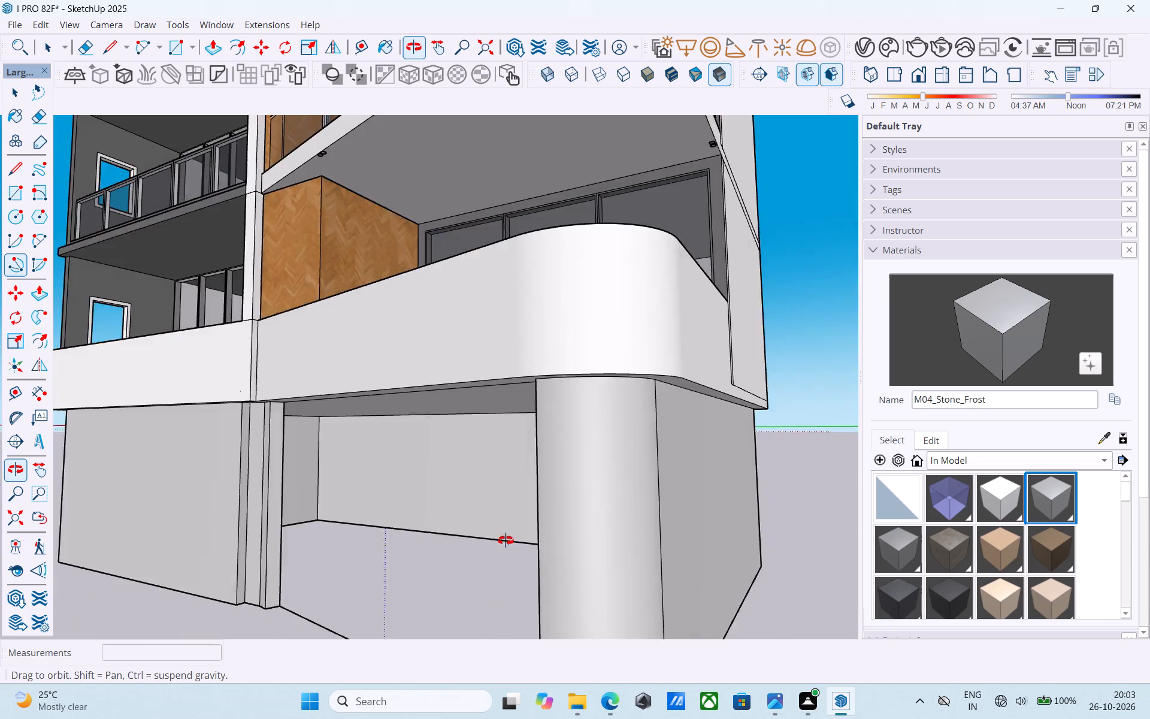
# Open the ground-level side wall next to the rounded corner by pushing its face in 9" and deleting the leftover face.
pyautogui.moveTo(506, 540); pyautogui.dragTo(371, 556, button='middle')
pyautogui.press('space')
pyautogui.scroll(-5, 509, 531)
pyautogui.moveTo(605, 527); pyautogui.dragTo(499, 537, button='middle')
pyautogui.click(609, 572)
pyautogui.scroll(-5, 609, 572)
pyautogui.press('p')
pyautogui.click(609, 572)
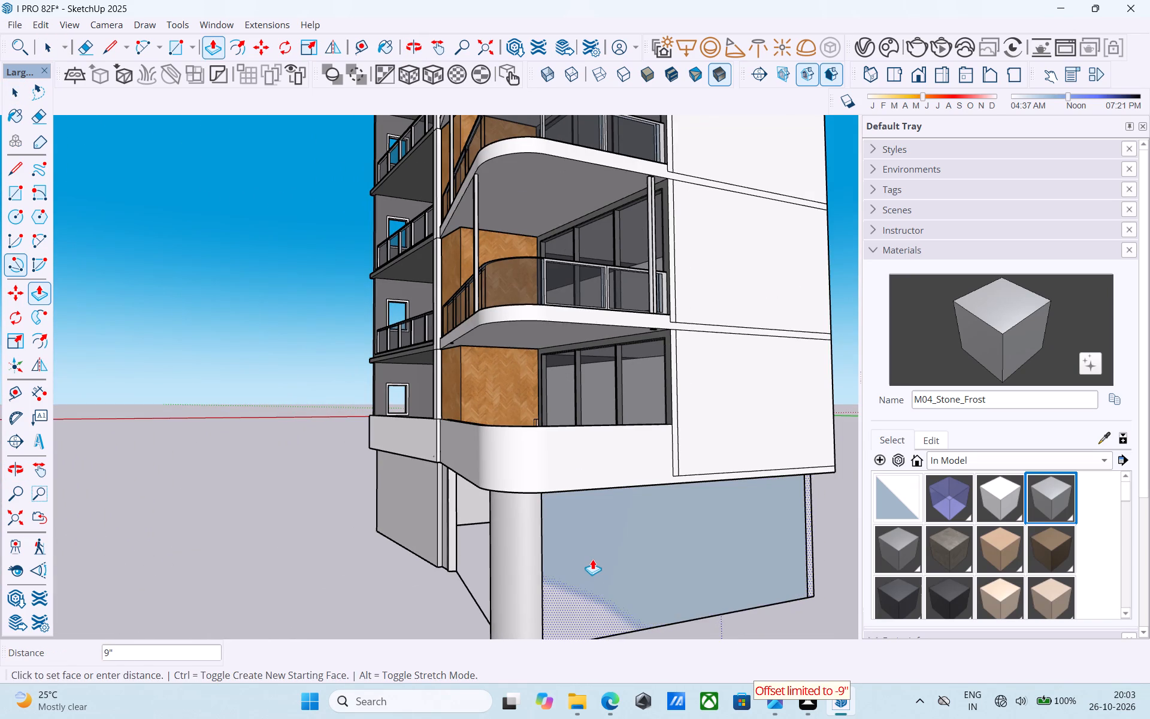
pyautogui.click(592, 559)
pyautogui.moveTo(592, 559); pyautogui.dragTo(1031, 576, button='middle')
pyautogui.scroll(7, 503, 536)
pyautogui.press('space')
pyautogui.click(528, 504)
pyautogui.press('Delete')
# Examine the ground-level storey with its open corner in relation to the whole building.
pyautogui.moveTo(528, 500); pyautogui.dragTo(606, 464, button='middle')
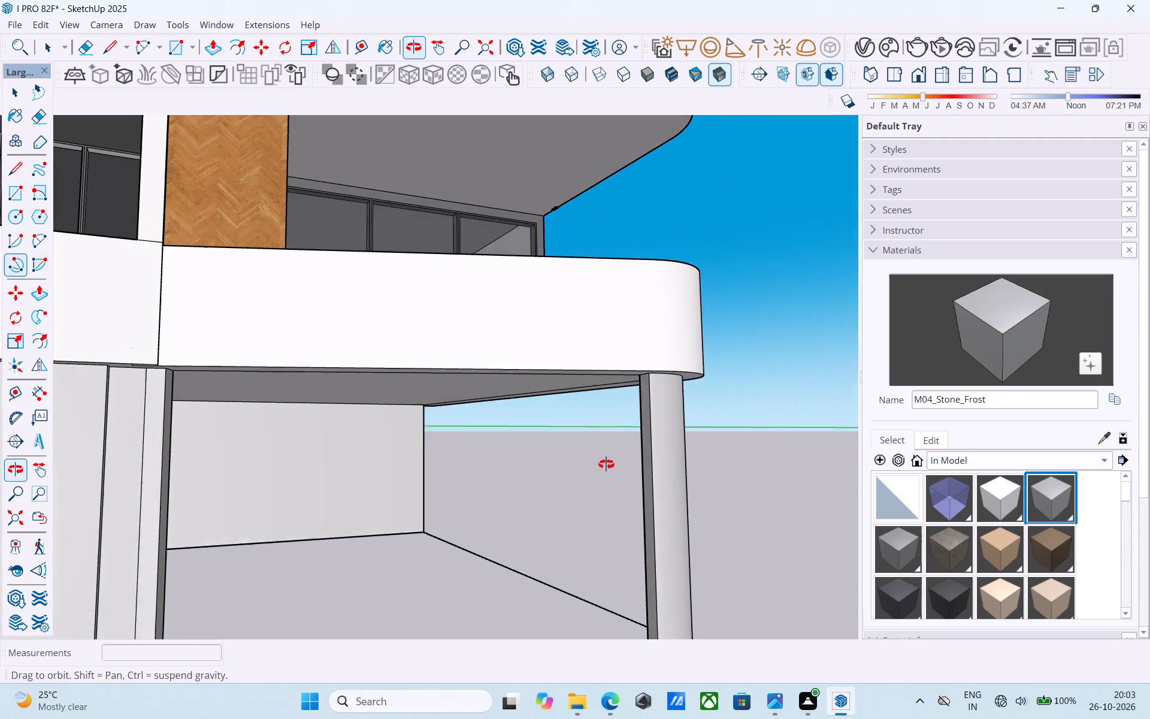
pyautogui.moveTo(606, 464); pyautogui.dragTo(607, 457, button='middle')
pyautogui.press('space')
pyautogui.scroll(-9, 609, 456)
pyautogui.moveTo(547, 500); pyautogui.dragTo(580, 507, button='middle')
pyautogui.scroll(5, 468, 490)
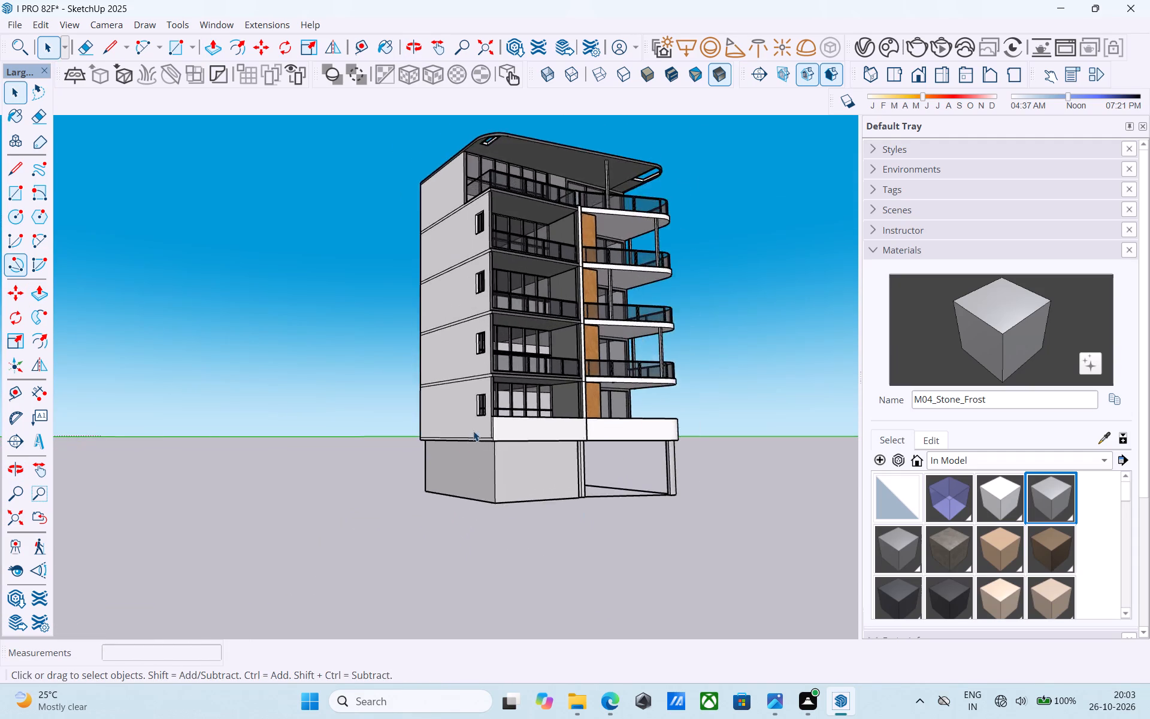
pyautogui.scroll(3, 473, 431)
pyautogui.moveTo(510, 465); pyautogui.dragTo(396, 505, button='middle')
pyautogui.scroll(2, 550, 530)
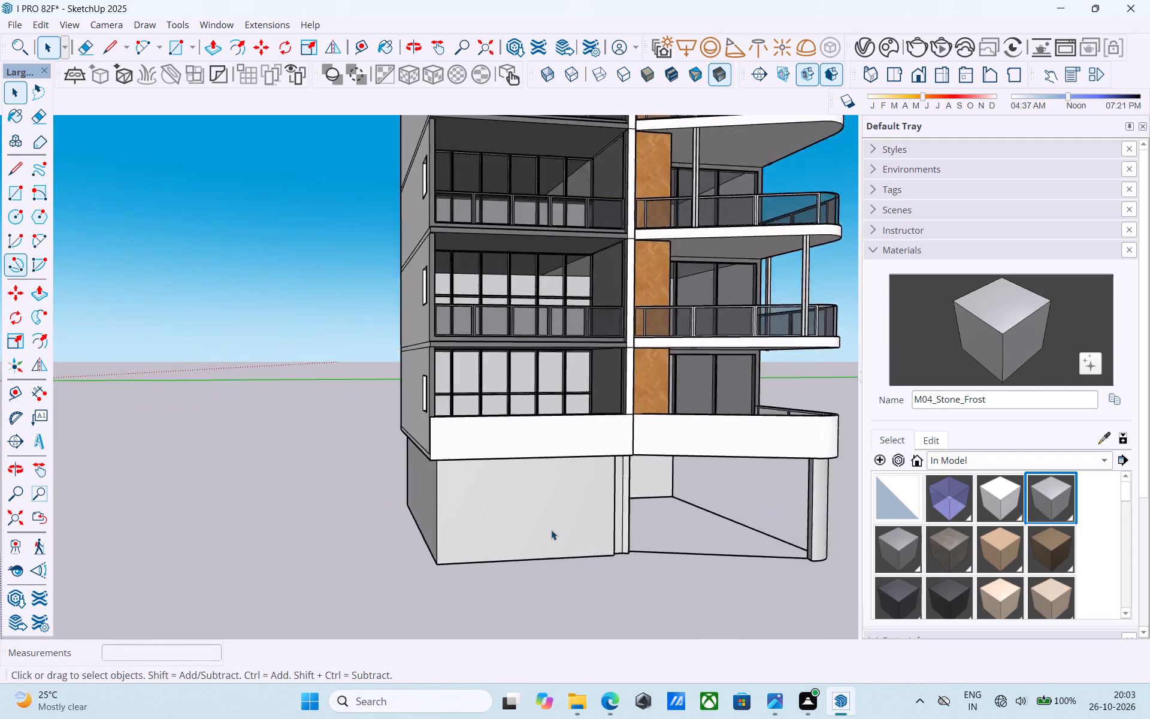
# Draw a rectangle between opposite inner corners of the storey's open underside to close it with a floor face.
pyautogui.scroll(2, 551, 530)
pyautogui.moveTo(526, 543); pyautogui.dragTo(488, 424, button='middle')
pyautogui.moveTo(486, 408); pyautogui.dragTo(512, 324, button='middle')
pyautogui.moveTo(516, 453); pyautogui.dragTo(534, 400, button='middle')
pyautogui.press('r')
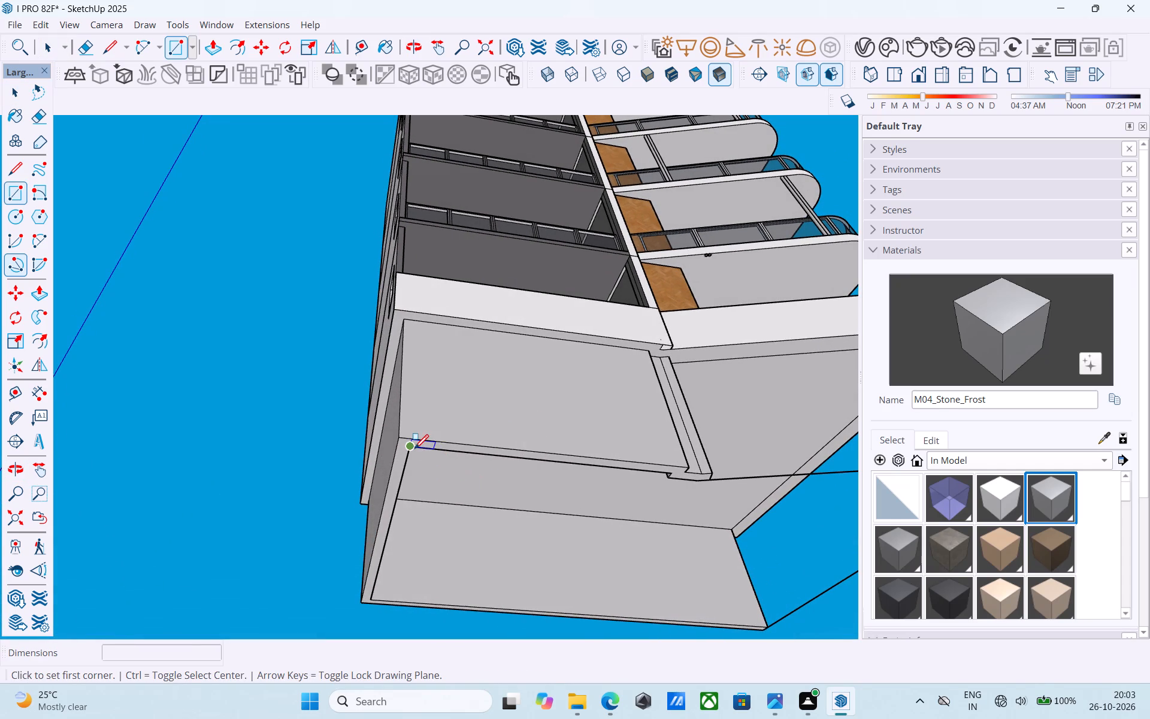
pyautogui.click(414, 450)
pyautogui.scroll(-5, 416, 449)
pyautogui.moveTo(622, 551); pyautogui.dragTo(525, 524, button='middle')
pyautogui.scroll(6, 526, 535)
pyautogui.scroll(-3, 527, 536)
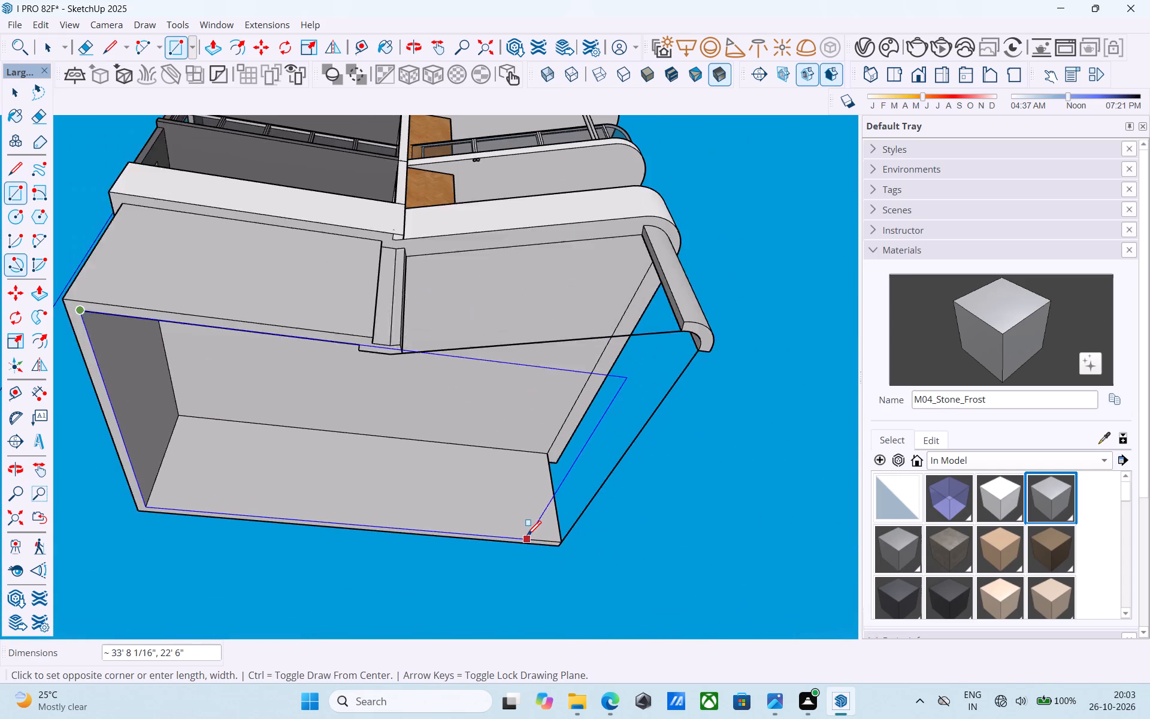
pyautogui.click(554, 539)
# Erase the edge crossing the new floor face near the open corner so that the floor is one face.
pyautogui.moveTo(554, 539); pyautogui.dragTo(570, 561, button='middle')
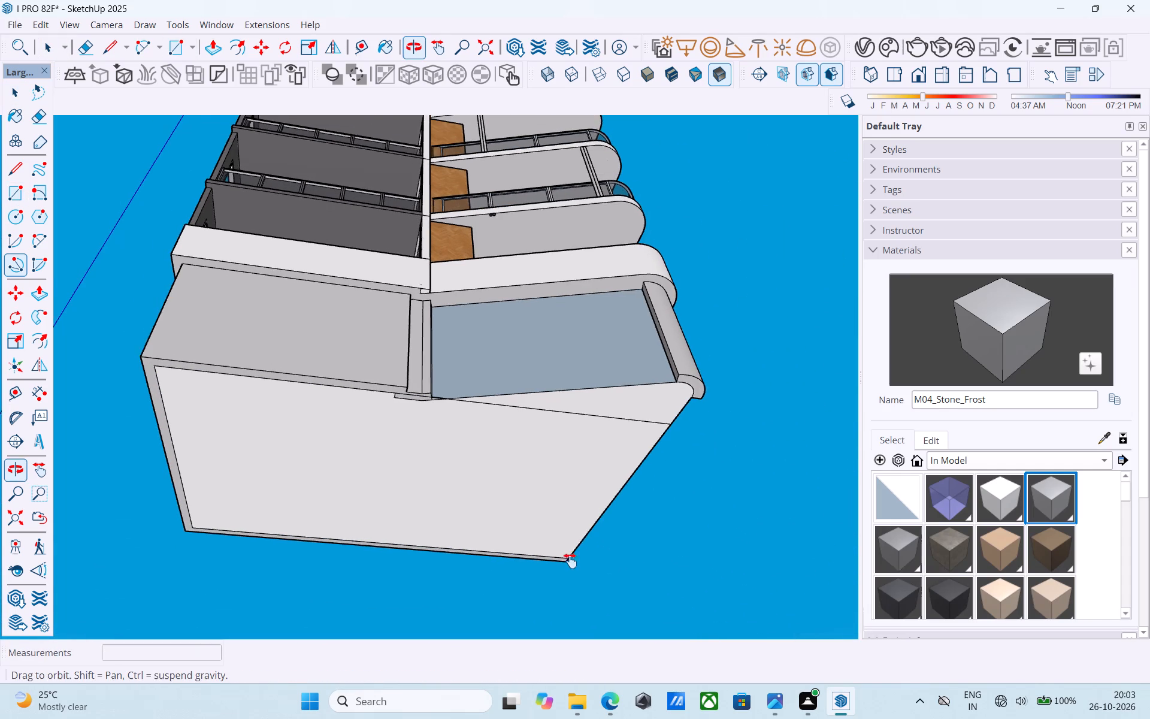
pyautogui.moveTo(570, 561); pyautogui.dragTo(575, 563, button='middle')
pyautogui.press('e')
pyautogui.moveTo(625, 428); pyautogui.dragTo(614, 449)
pyautogui.press('space')
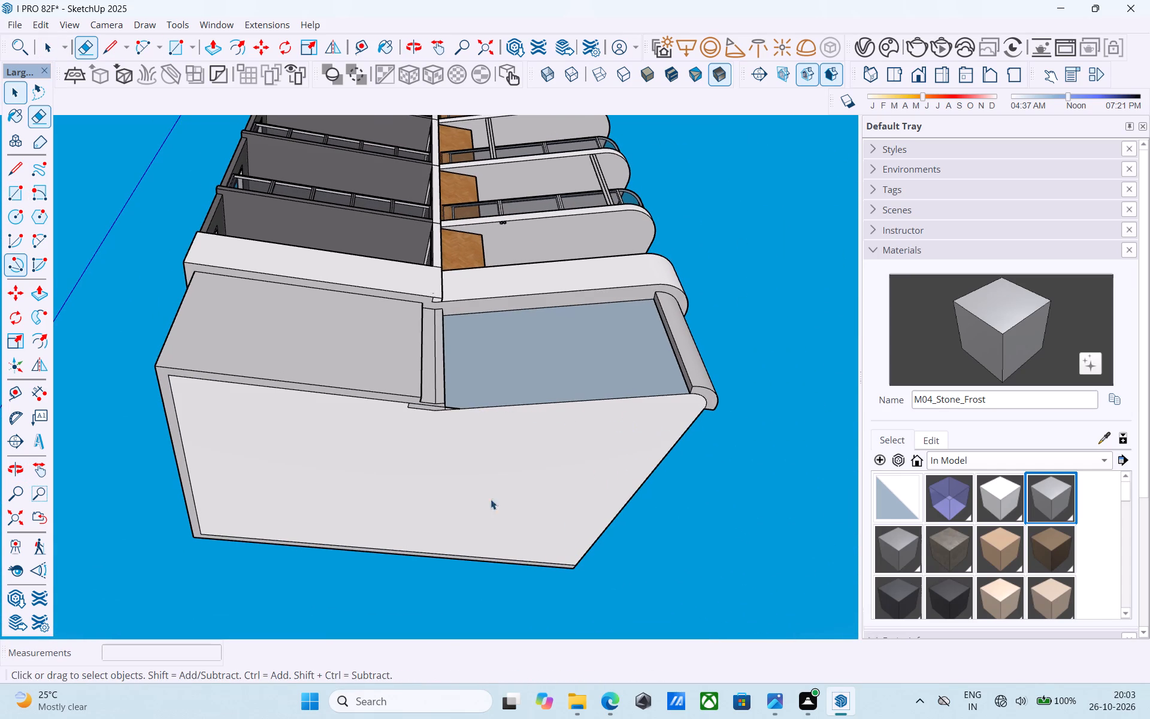
# Reverse the new floor face on the underside of the ground-level storey.
pyautogui.click(458, 507)
pyautogui.rightClick(458, 507)
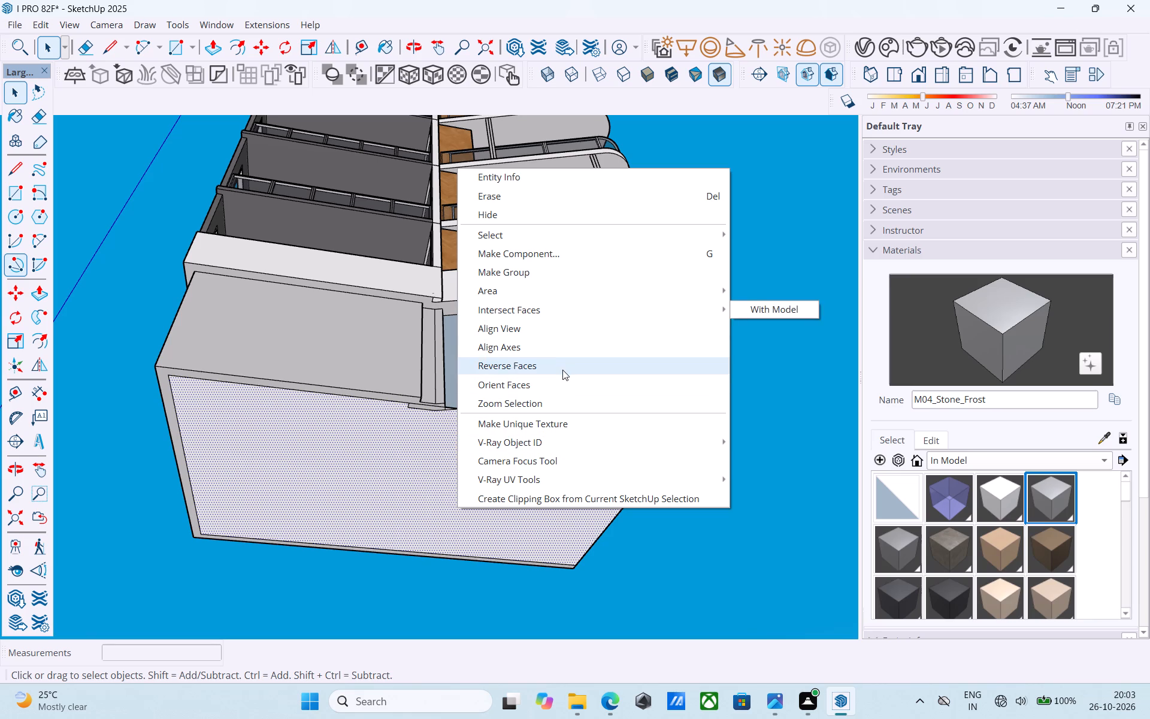
pyautogui.click(562, 370)
pyautogui.moveTo(296, 437); pyautogui.dragTo(304, 440, button='middle')
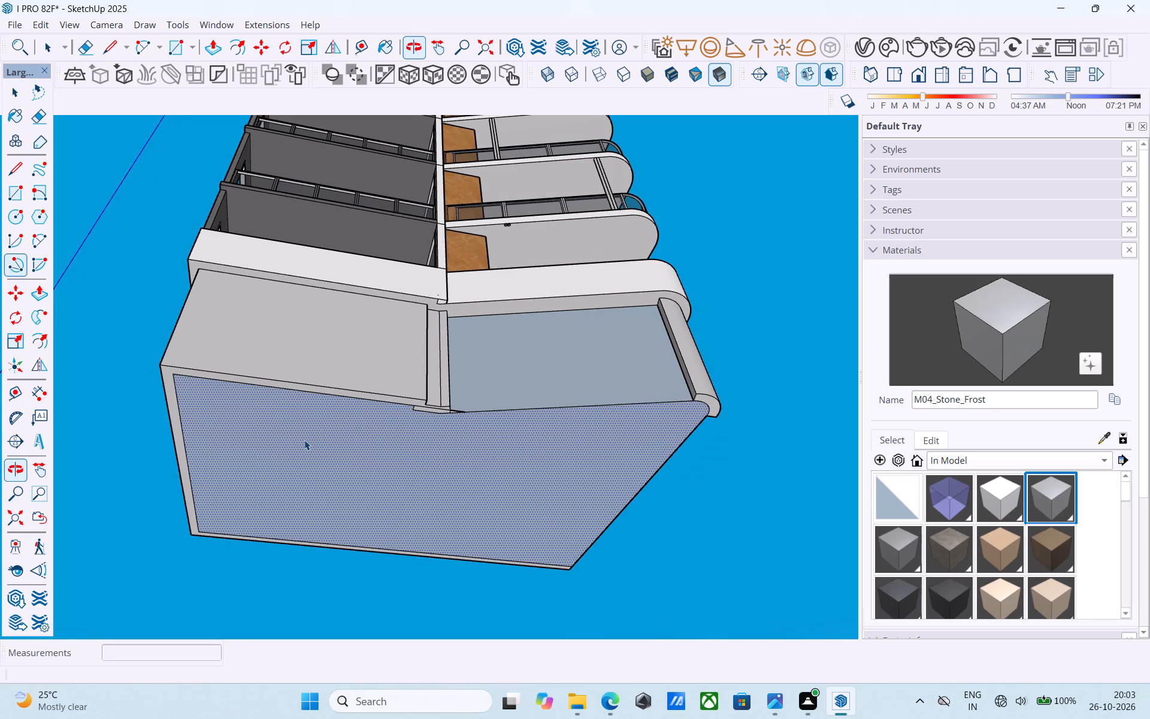
# Draw a 6" vertical line down from the floor face's front corner at the solid-walled end.
pyautogui.press('l')
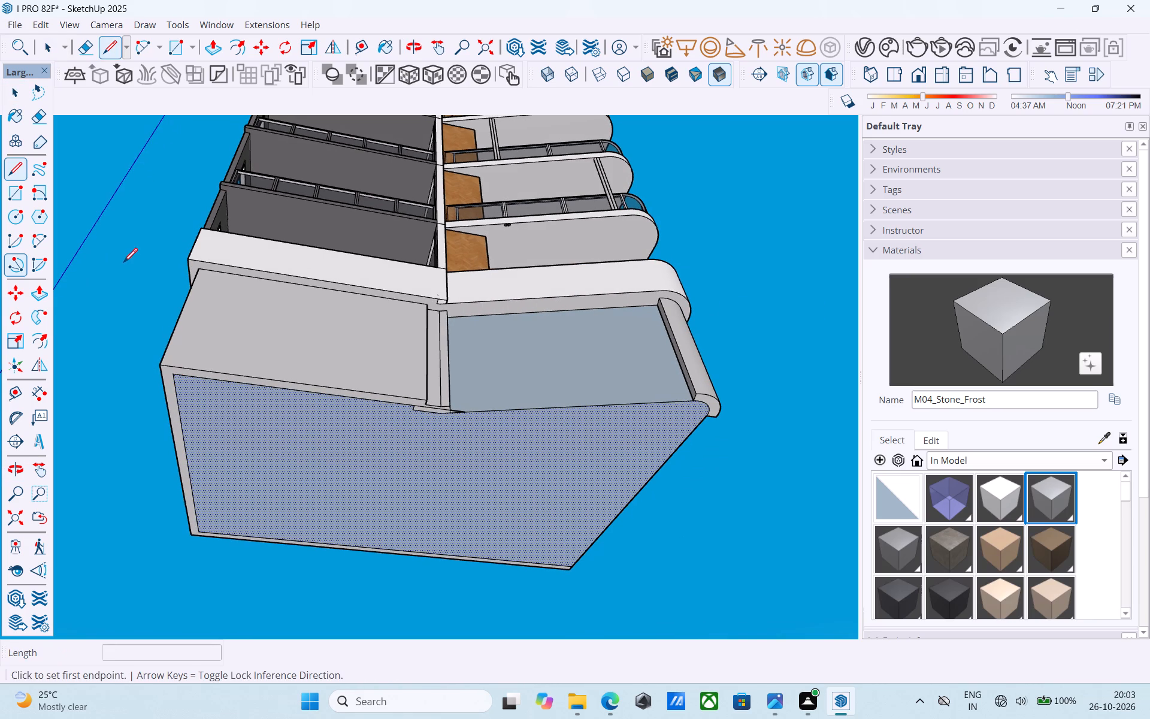
pyautogui.click(178, 377)
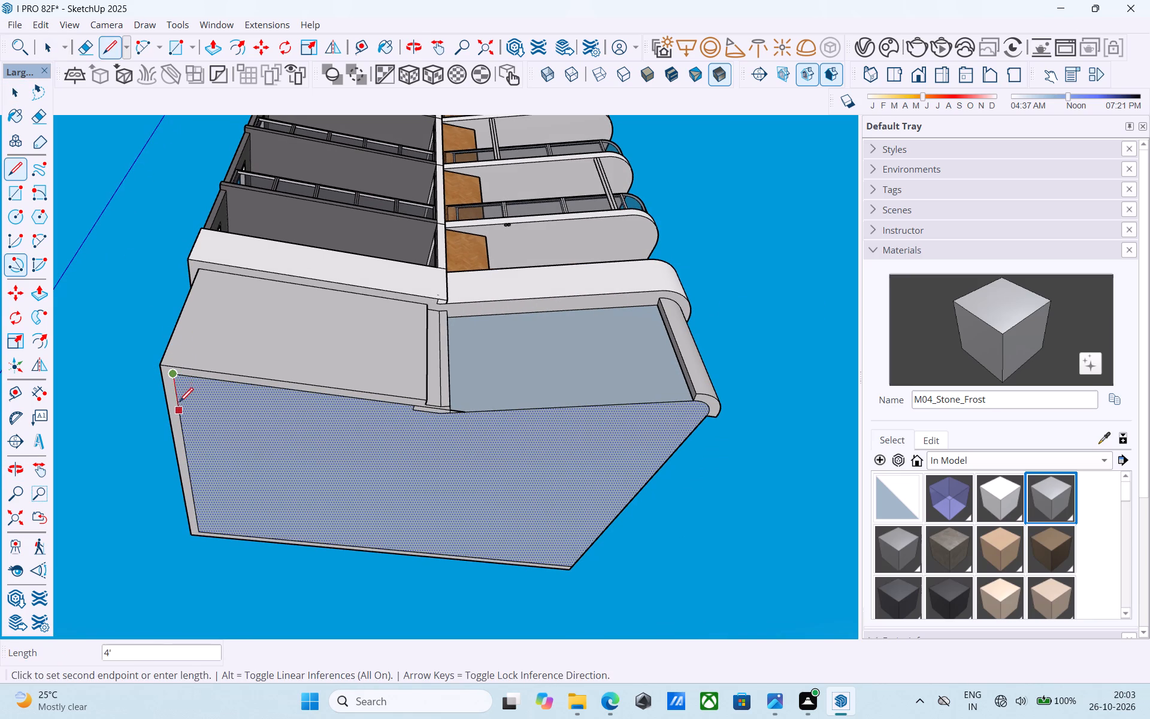
pyautogui.moveTo(179, 407); pyautogui.dragTo(226, 558, button='middle')
pyautogui.scroll(3, 226, 558)
pyautogui.scroll(-3, 226, 558)
pyautogui.moveTo(226, 558); pyautogui.dragTo(226, 572, button='middle')
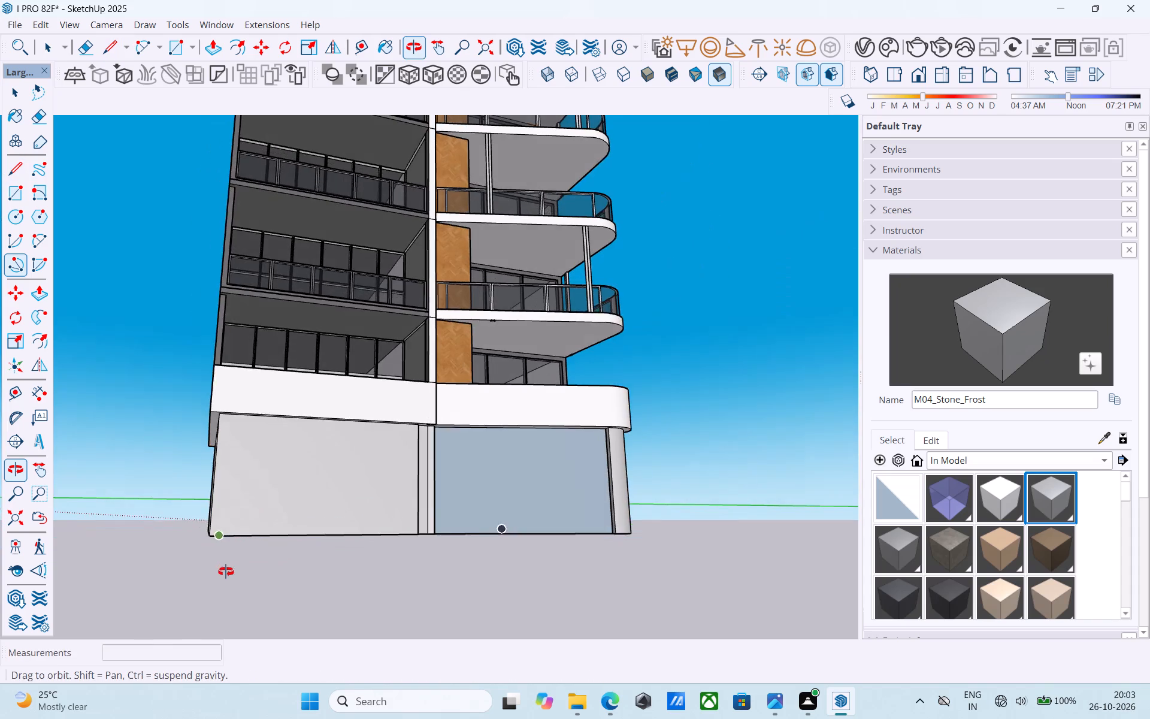
pyautogui.moveTo(226, 572); pyautogui.dragTo(226, 573, button='middle')
pyautogui.scroll(1, 227, 573)
pyautogui.write('6"')
pyautogui.press('Return')
pyautogui.press('c')
# Draw a short vertical line down from the floor face's back corner on the open side.
pyautogui.press('l')
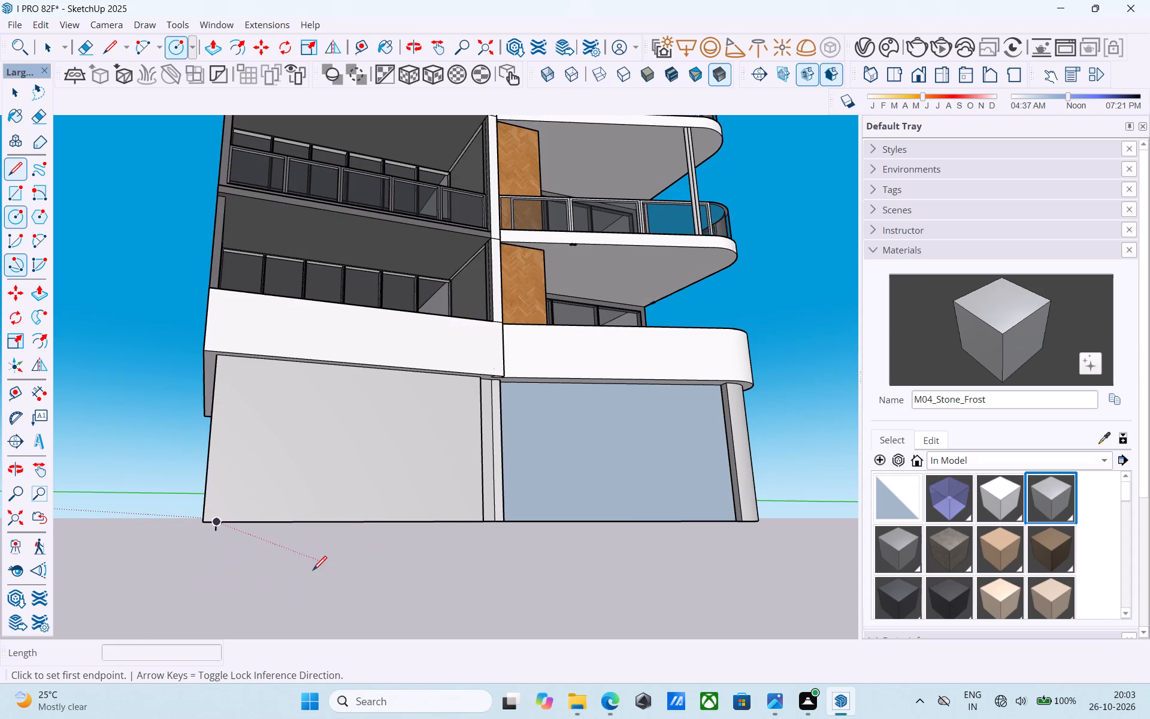
pyautogui.scroll(-9, 304, 546)
pyautogui.moveTo(419, 467); pyautogui.dragTo(298, 437, button='middle')
pyautogui.scroll(4, 491, 511)
pyautogui.scroll(3, 428, 525)
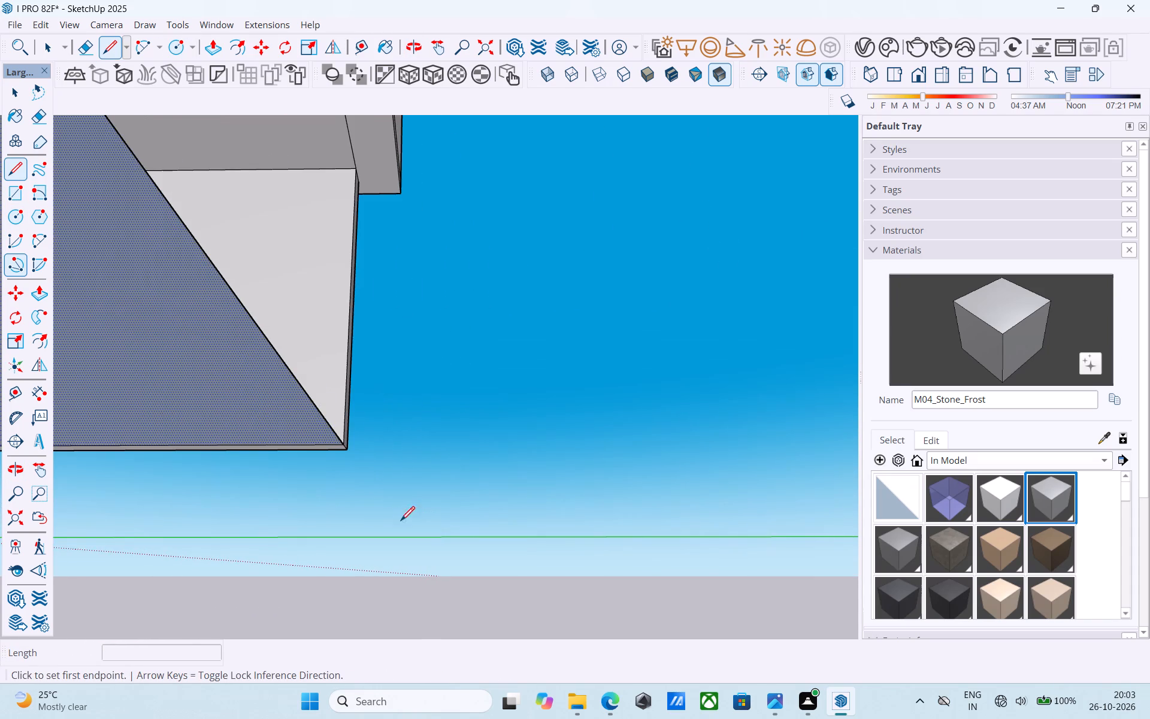
pyautogui.scroll(3, 334, 460)
pyautogui.scroll(-2, 337, 445)
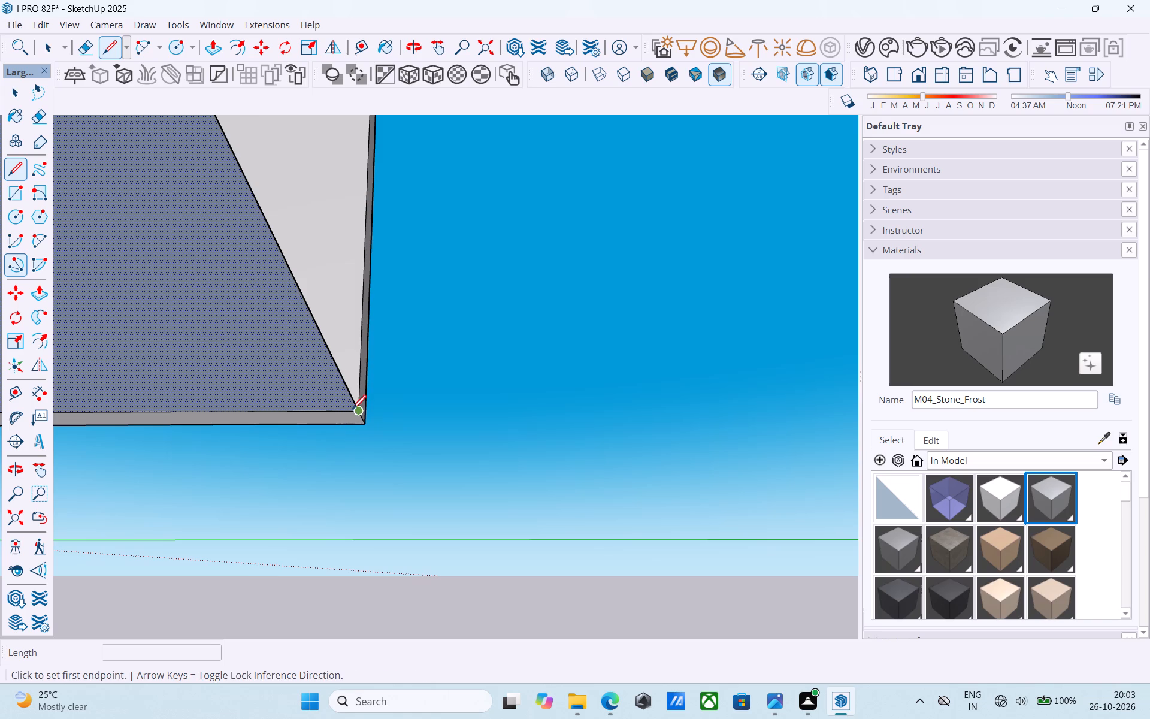
pyautogui.click(353, 410)
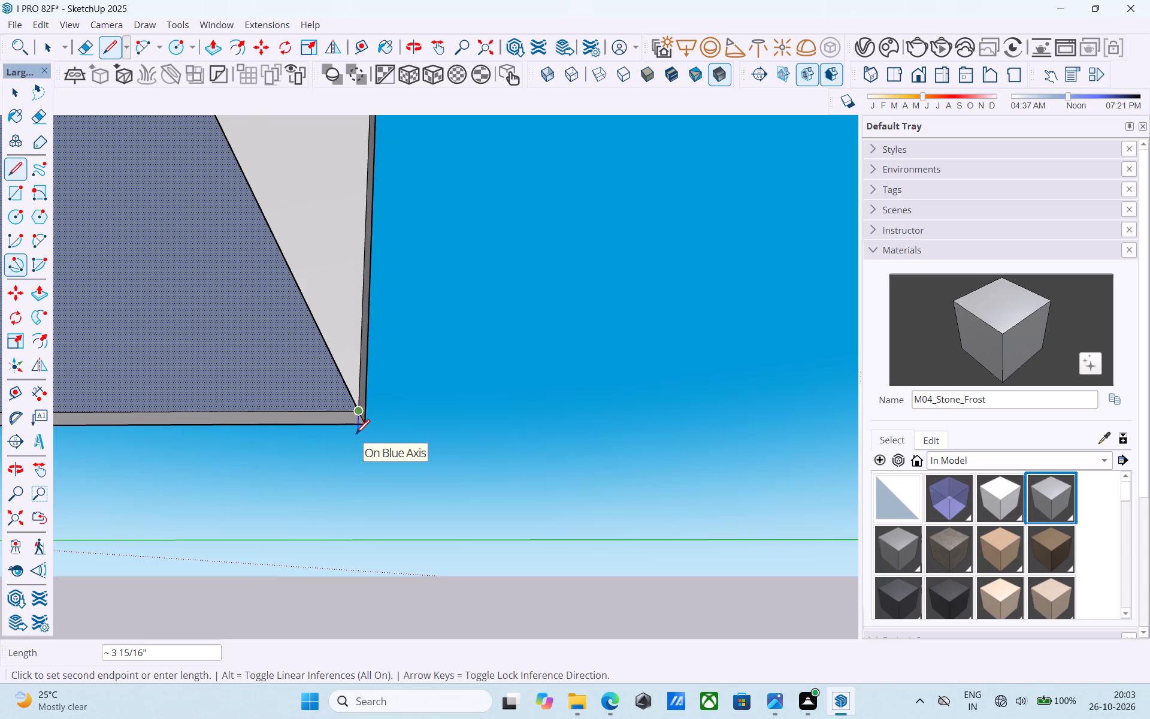
pyautogui.click(360, 452)
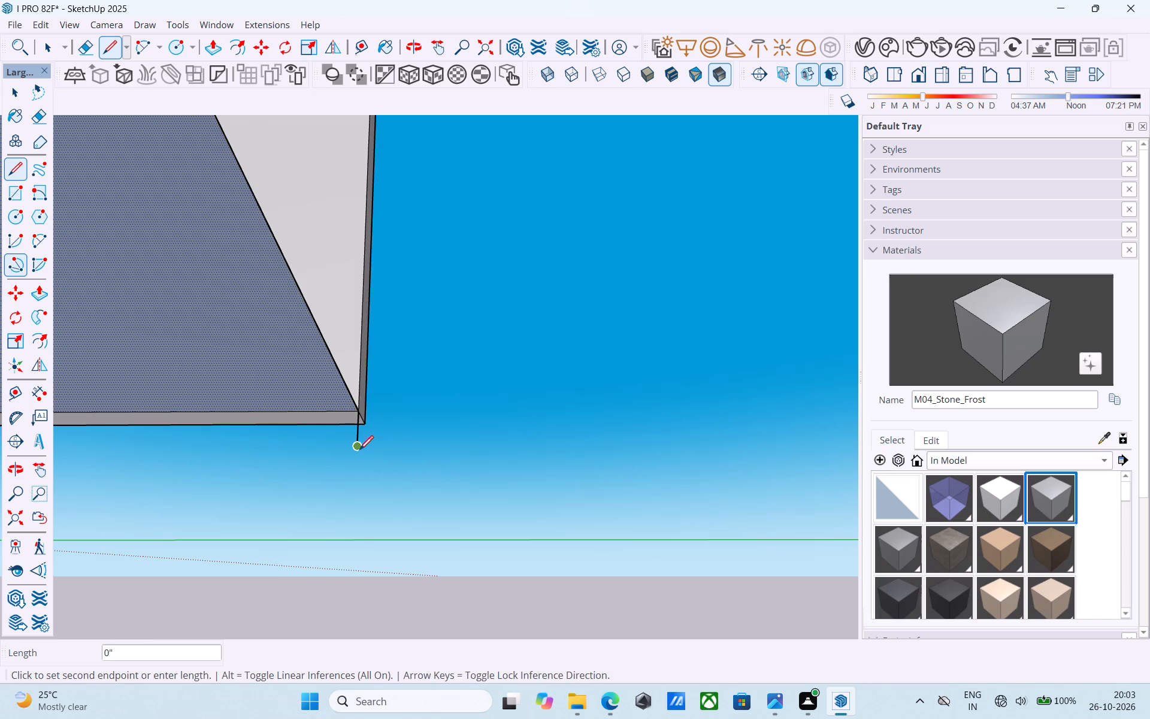
# Draw a 22' 6" by 37' horizontal rectangle below the floor face, between the lower ends of the two vertical corner lines.
pyautogui.press('r')
pyautogui.click(359, 449)
pyautogui.scroll(-7, 477, 477)
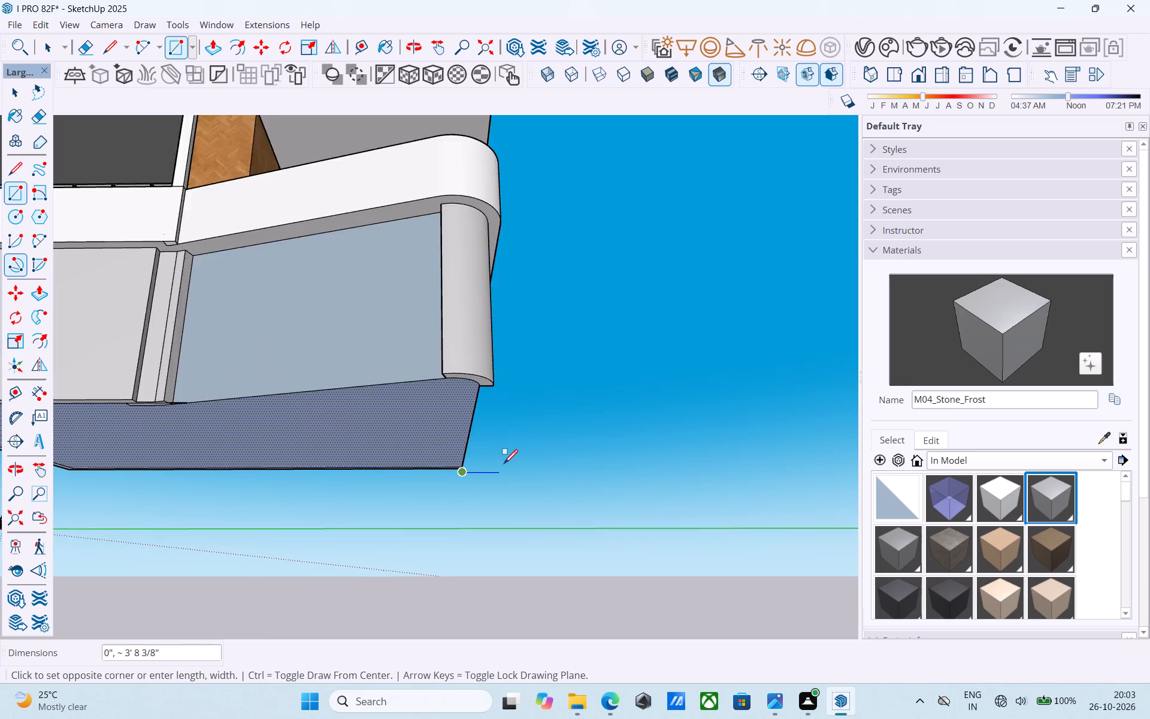
pyautogui.scroll(-3, 504, 465)
pyautogui.moveTo(231, 464); pyautogui.dragTo(355, 460, button='middle')
pyautogui.scroll(7, 325, 443)
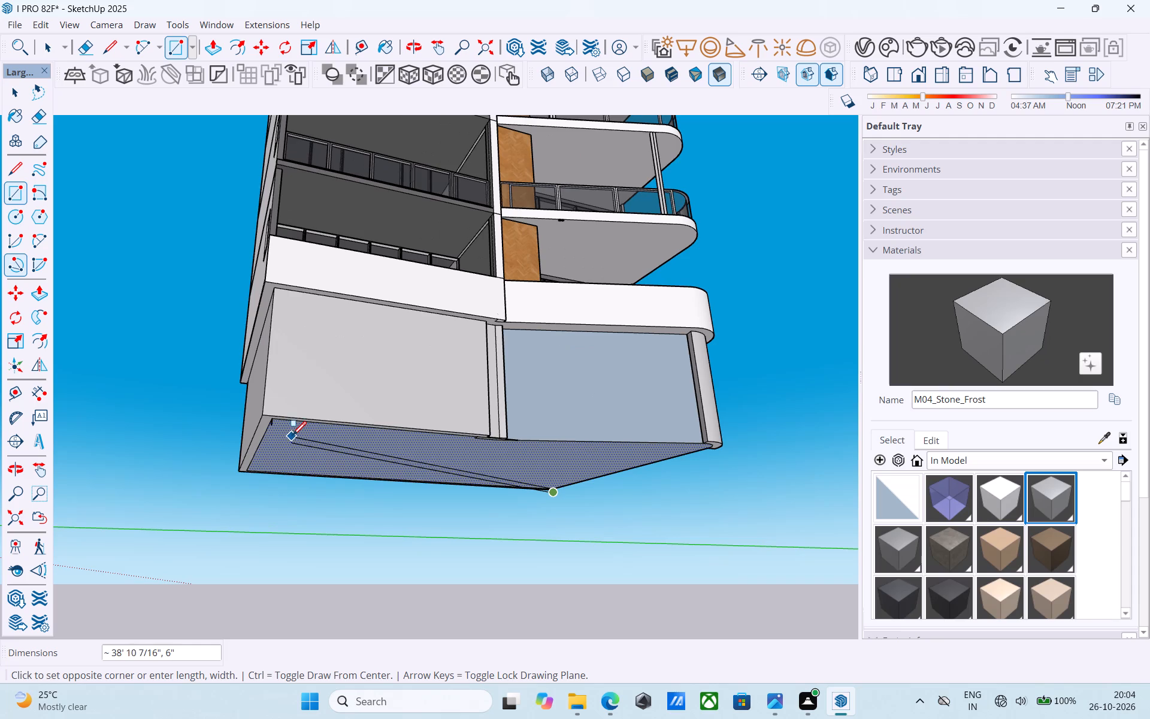
pyautogui.scroll(5, 248, 414)
pyautogui.scroll(3, 289, 440)
pyautogui.click(306, 440)
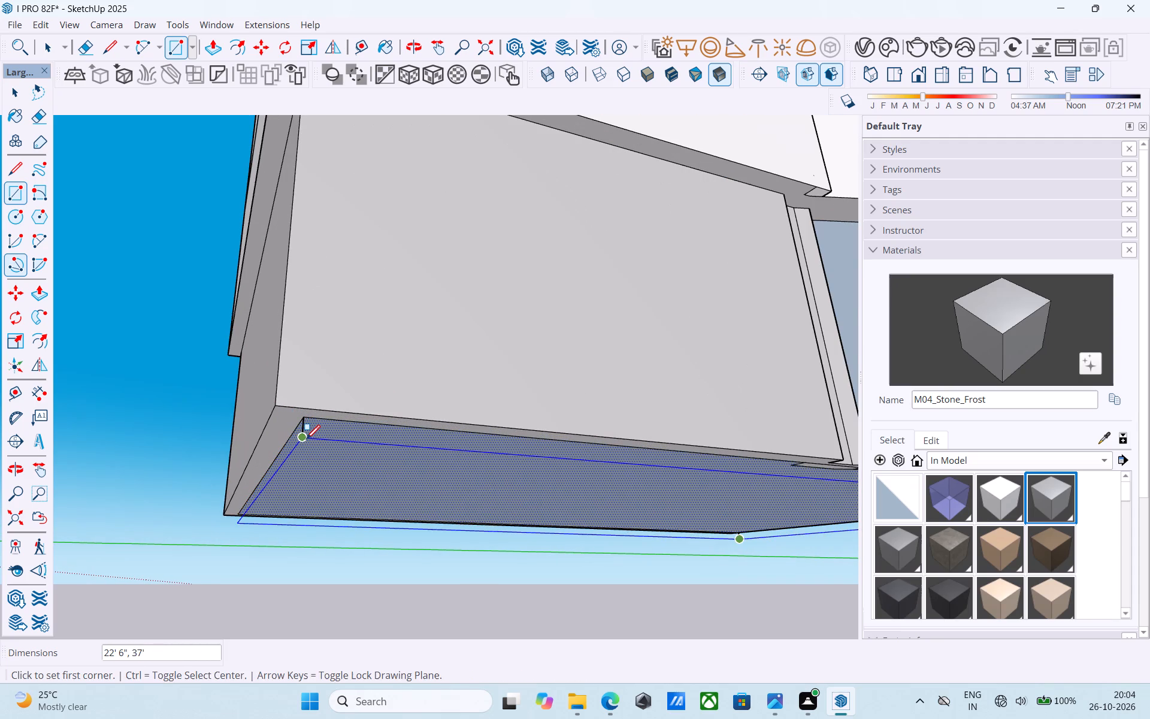
# Draw a 6" vertical line joining the floor face's back corner at the solid-walled end to the rectangle's corner below.
pyautogui.scroll(-3, 307, 440)
pyautogui.moveTo(314, 440); pyautogui.dragTo(796, 487, button='middle')
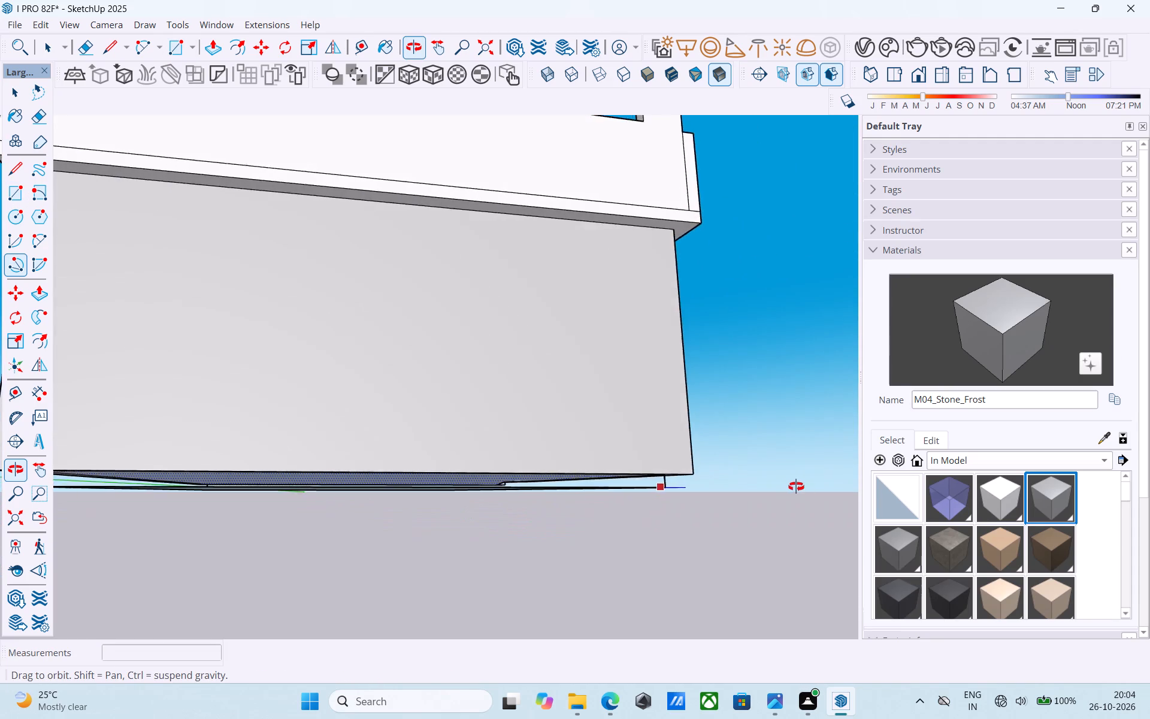
pyautogui.moveTo(796, 487); pyautogui.dragTo(1037, 458, button='middle')
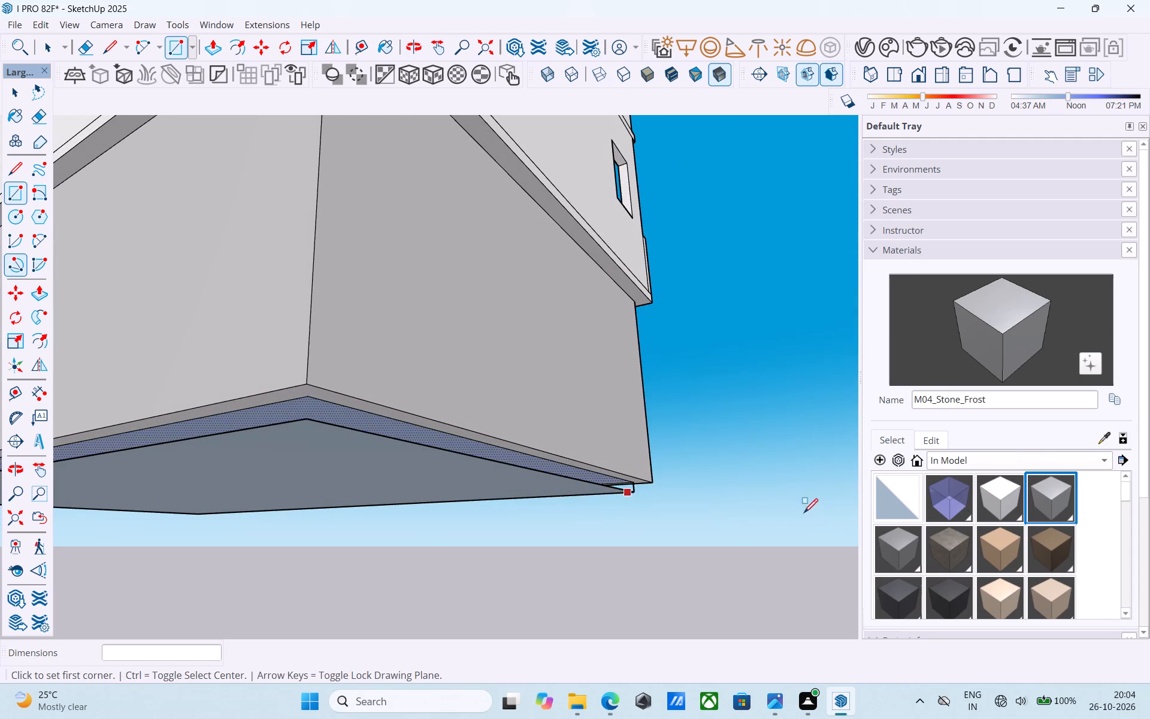
pyautogui.press('l')
pyautogui.moveTo(414, 479); pyautogui.dragTo(479, 549, button='middle')
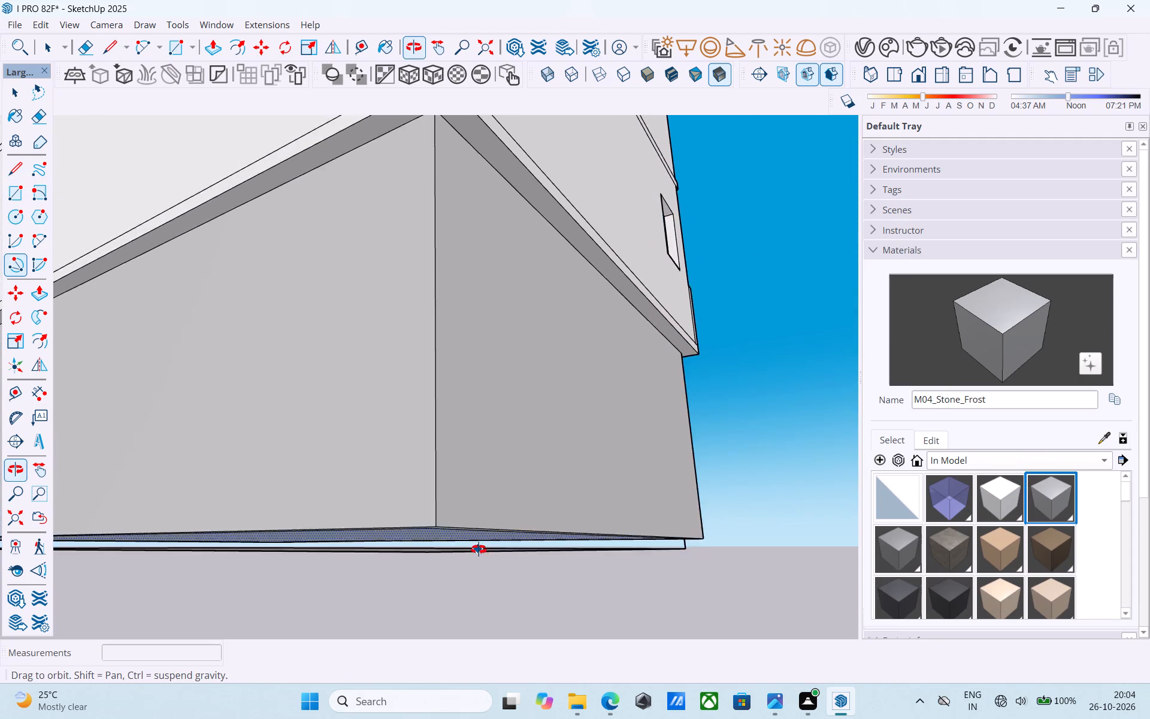
pyautogui.moveTo(479, 549); pyautogui.dragTo(513, 614, button='middle')
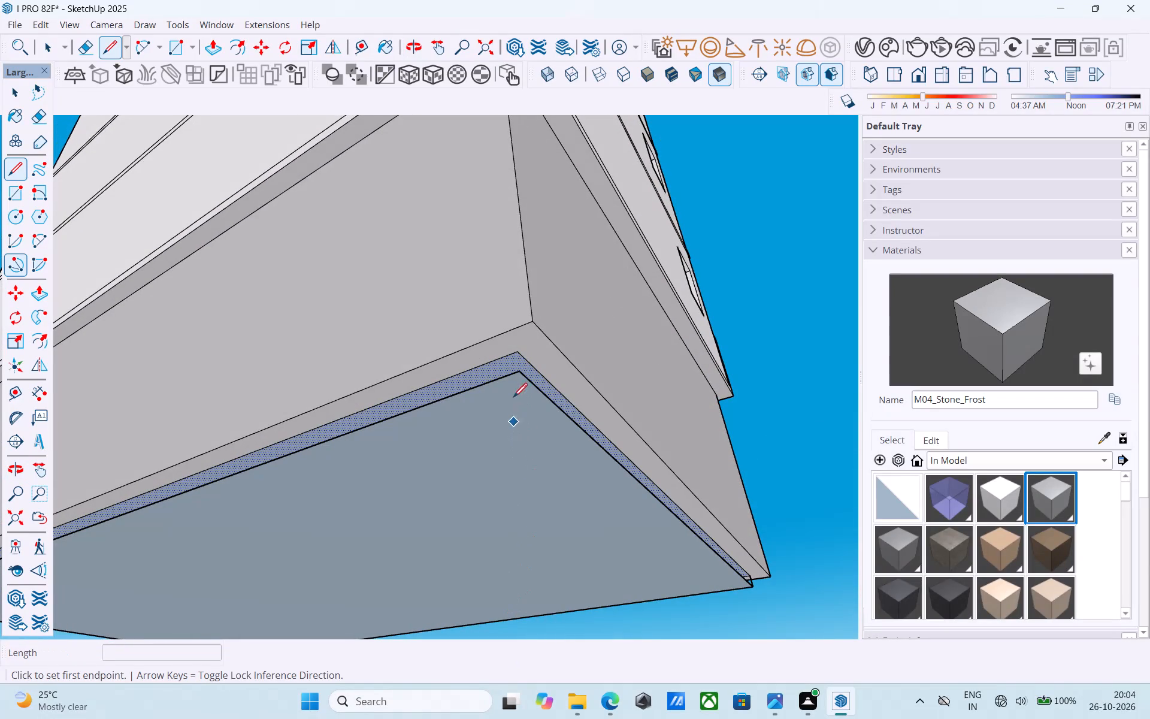
pyautogui.scroll(4, 510, 359)
pyautogui.click(516, 350)
pyautogui.click(529, 381)
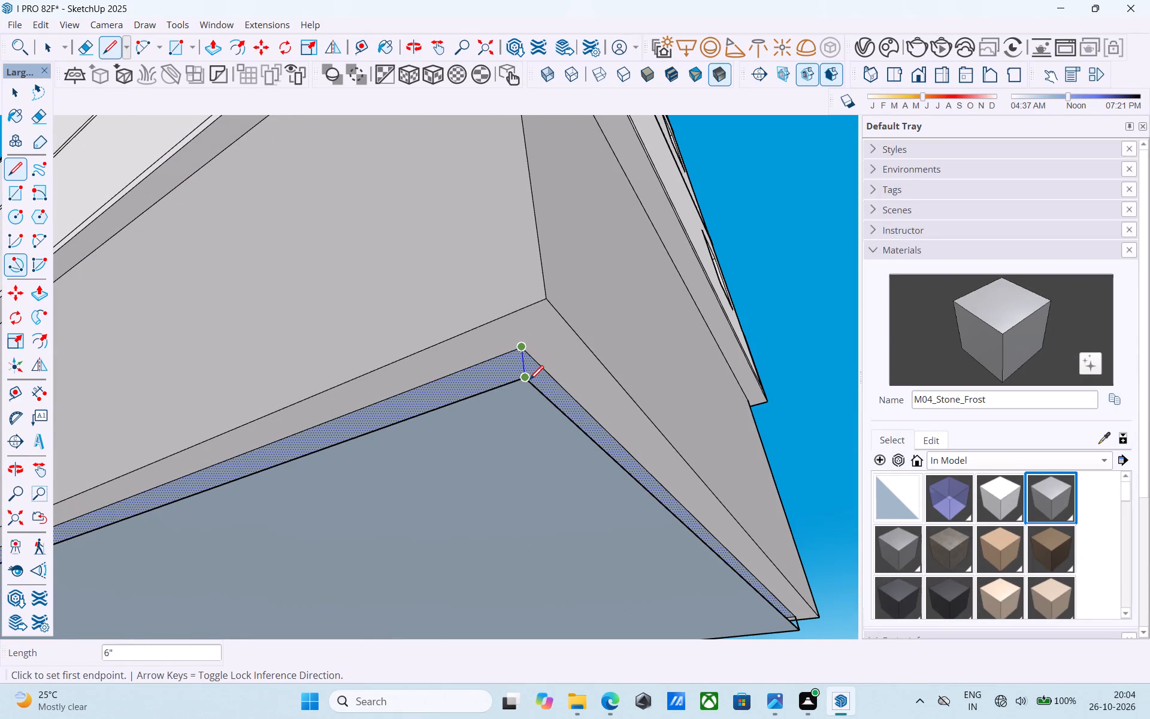
# Reverse the slab's bottom face and its two new side faces that meet at the solid-walled back corner.
pyautogui.press('space')
pyautogui.click(517, 399)
pyautogui.rightClick(517, 399)
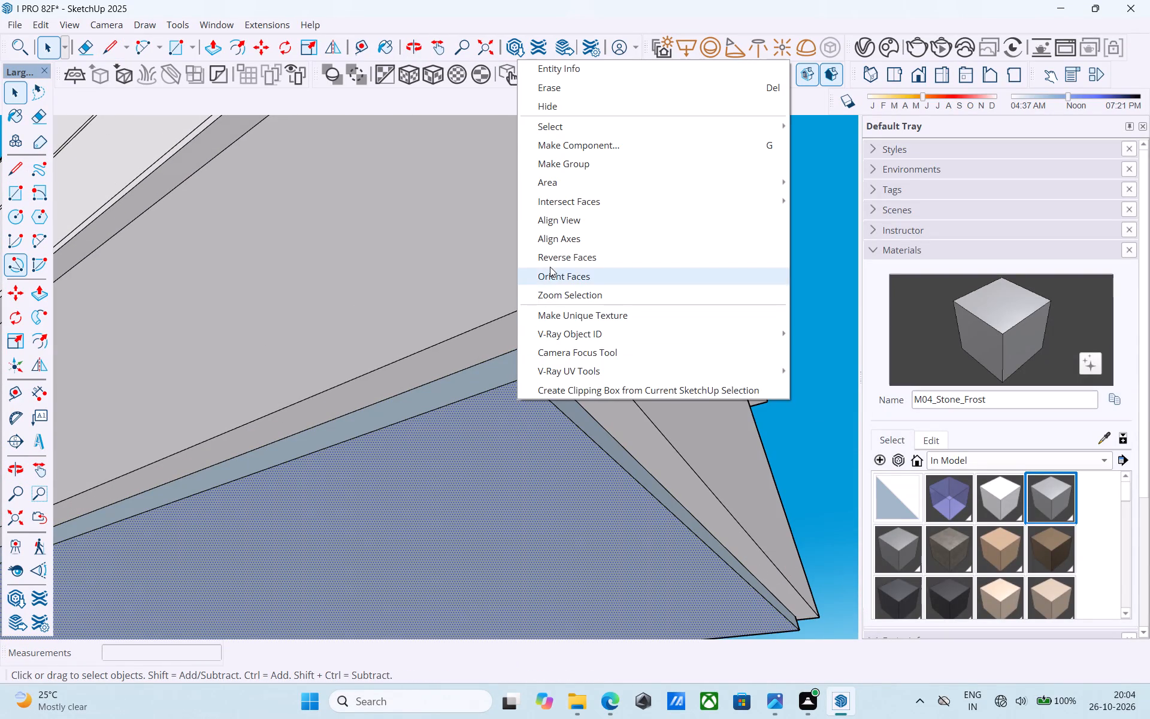
pyautogui.click(550, 267)
pyautogui.click(482, 391)
pyautogui.click(485, 379)
pyautogui.rightClick(486, 379)
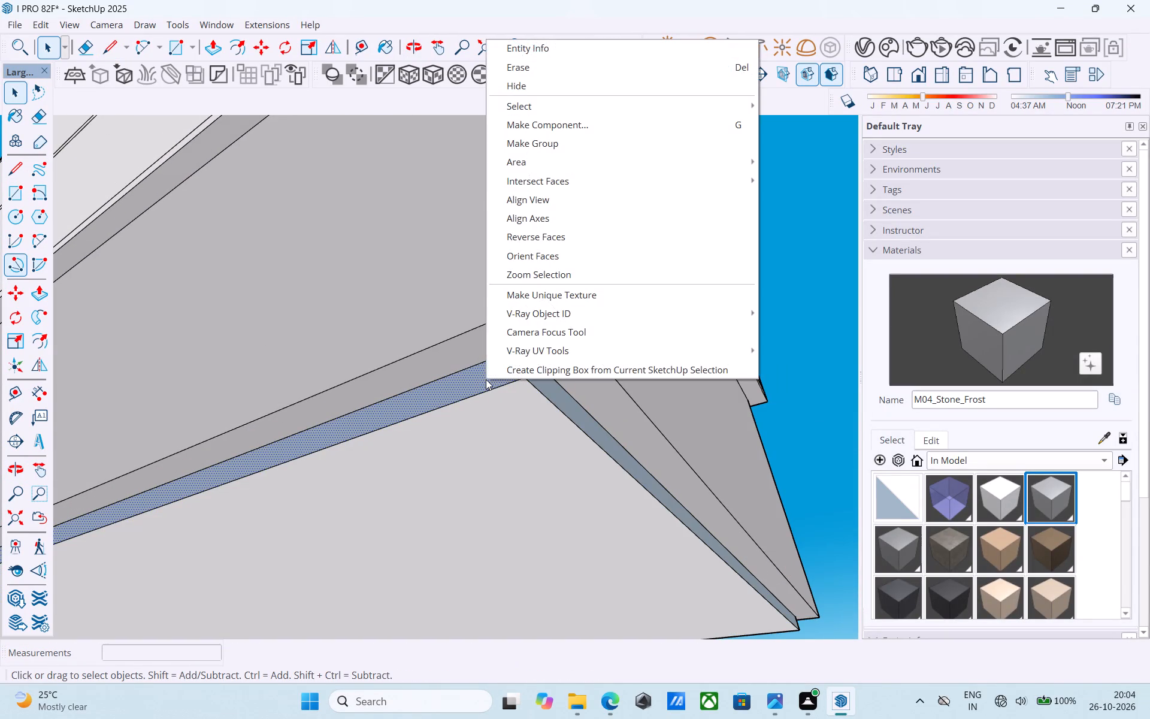
pyautogui.click(544, 246)
pyautogui.moveTo(543, 422); pyautogui.dragTo(498, 456, button='middle')
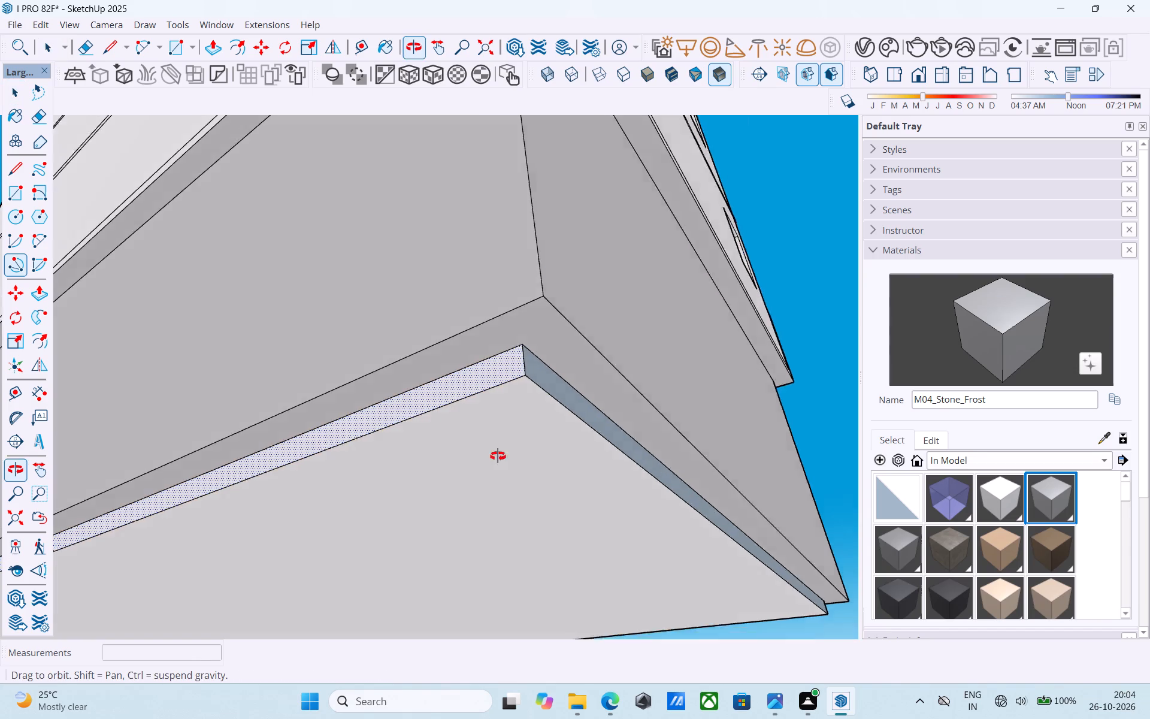
pyautogui.moveTo(498, 456); pyautogui.dragTo(408, 558, button='middle')
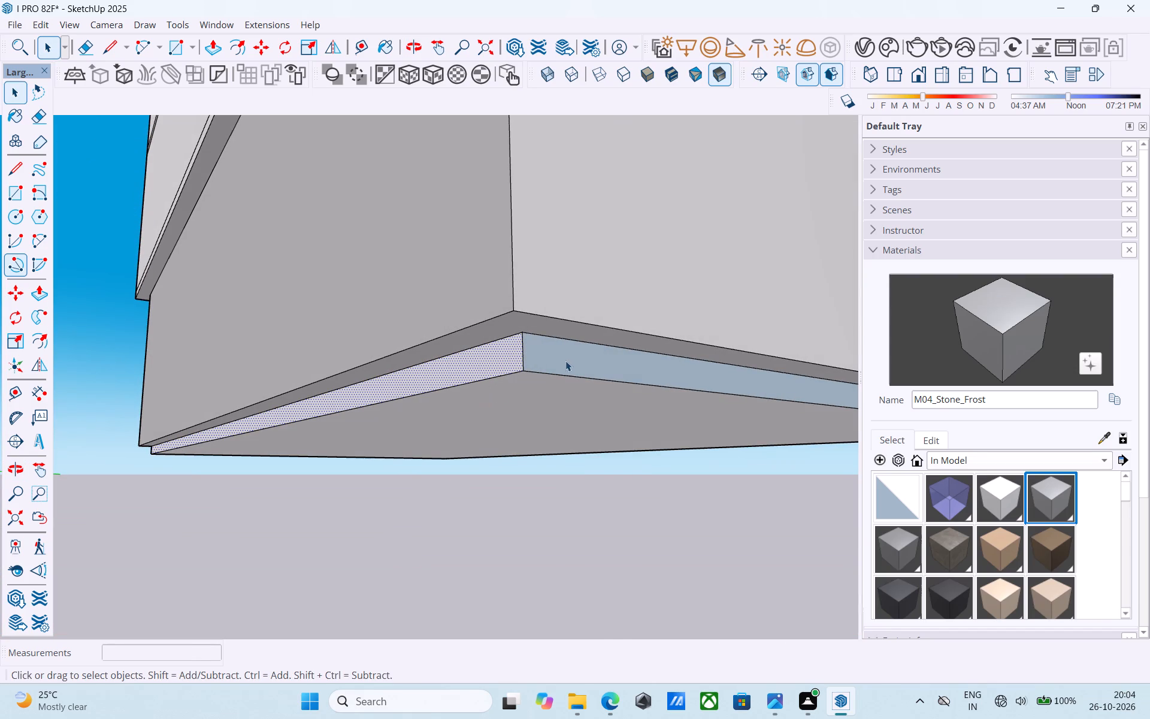
pyautogui.click(566, 361)
pyautogui.rightClick(567, 361)
pyautogui.click(644, 555)
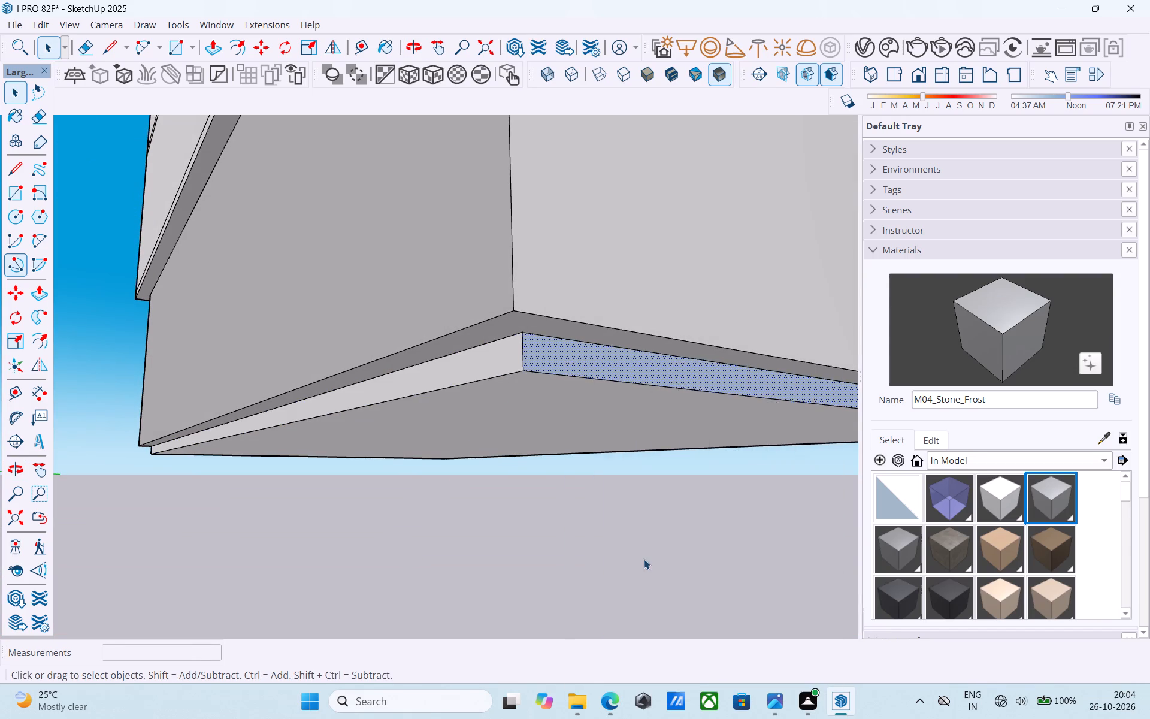
# Draw a 6" vertical line down from the floor edge's corner at the base of the rounded column.
pyautogui.moveTo(643, 560); pyautogui.dragTo(376, 555, button='middle')
pyautogui.scroll(-7, 376, 555)
pyautogui.moveTo(619, 531); pyautogui.dragTo(308, 478, button='middle')
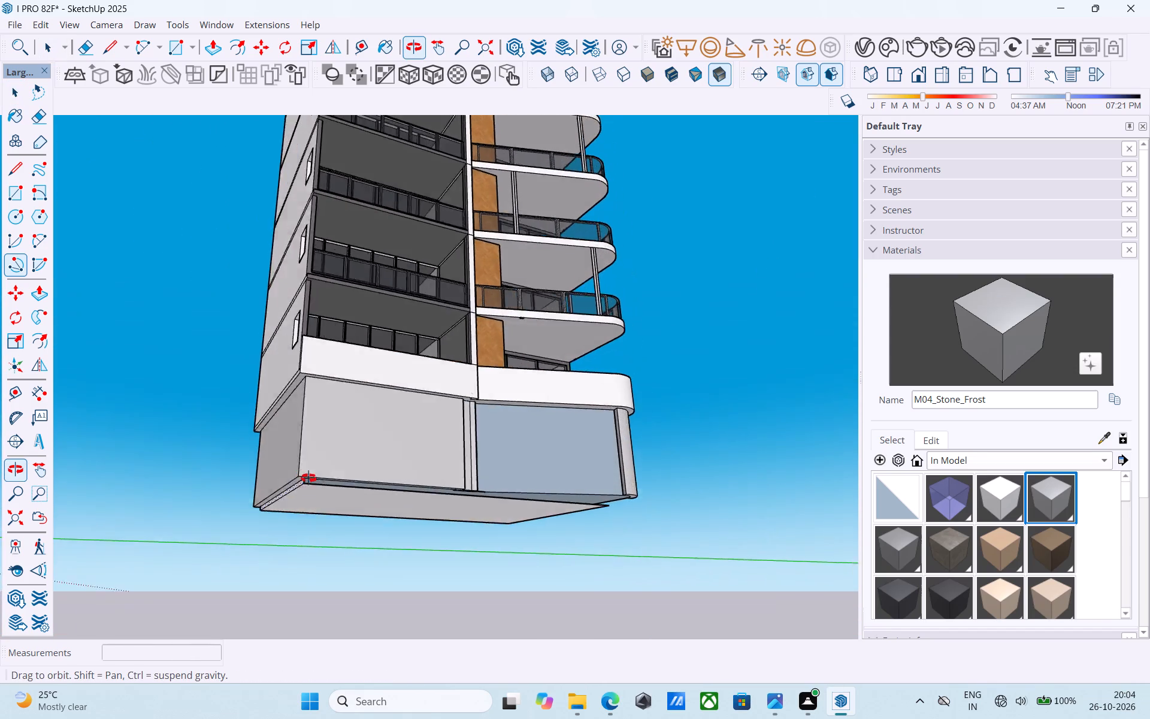
pyautogui.moveTo(308, 478); pyautogui.dragTo(276, 487, button='middle')
pyautogui.scroll(3, 469, 497)
pyautogui.moveTo(608, 519); pyautogui.dragTo(413, 422, button='middle')
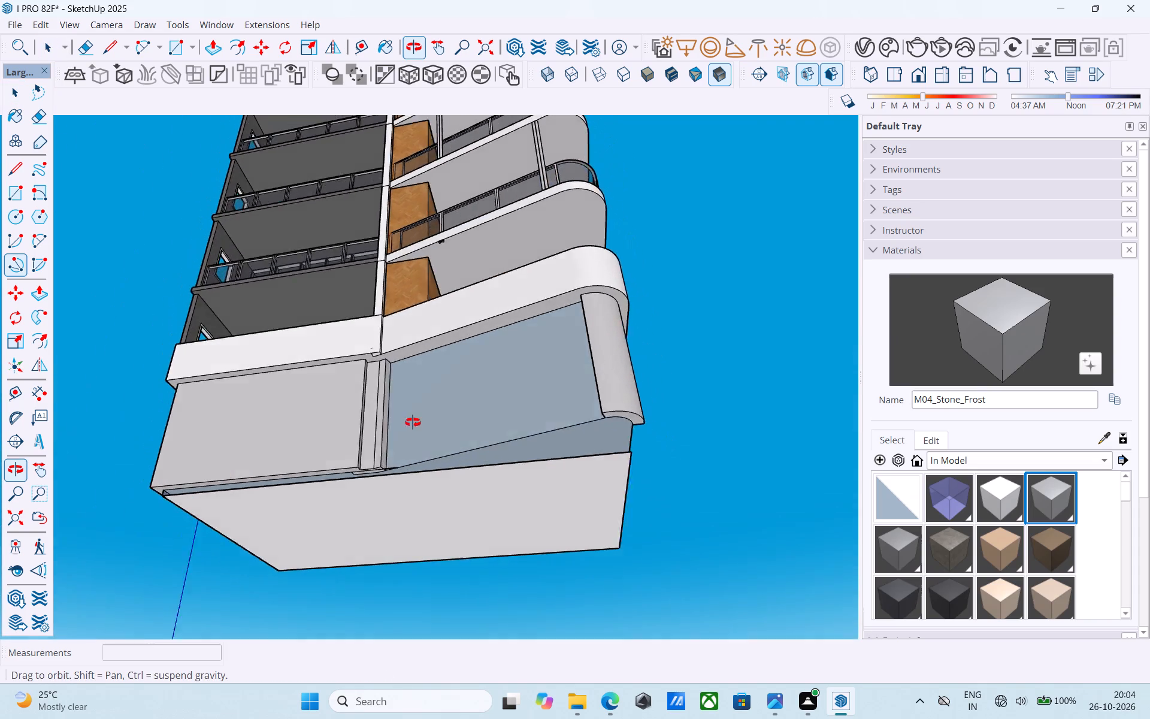
pyautogui.moveTo(413, 422); pyautogui.dragTo(375, 421, button='middle')
pyautogui.scroll(6, 603, 446)
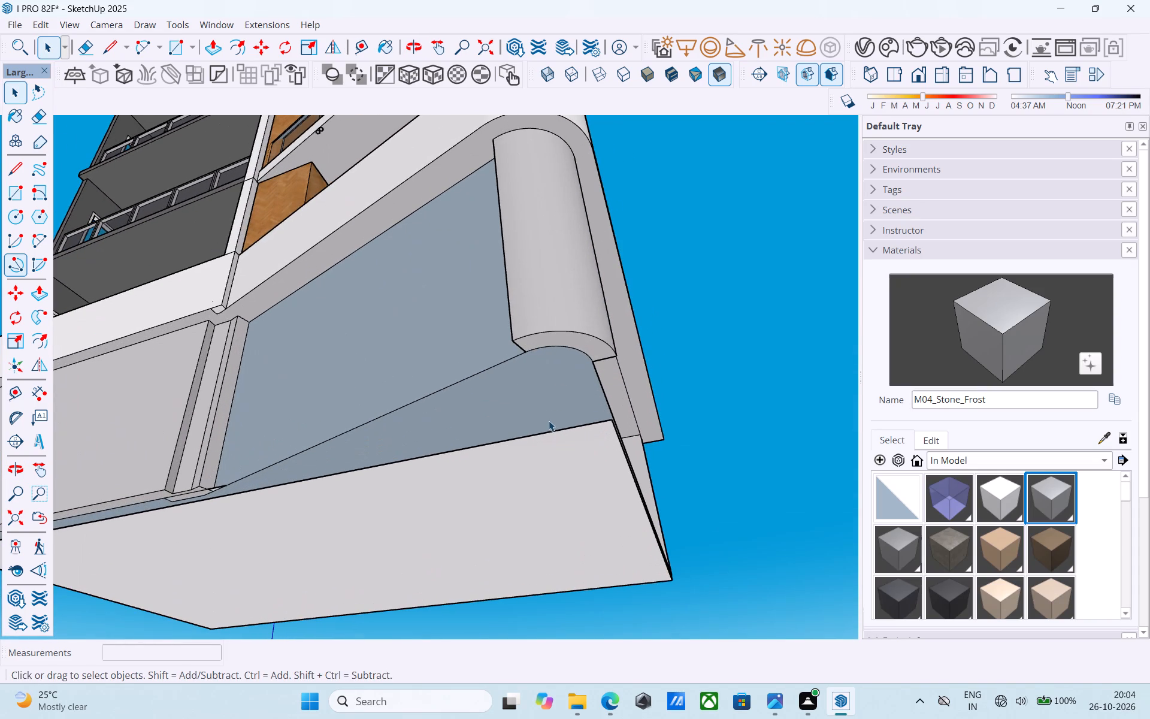
pyautogui.press(';')
pyautogui.press('space')
pyautogui.press('l')
pyautogui.click(520, 349)
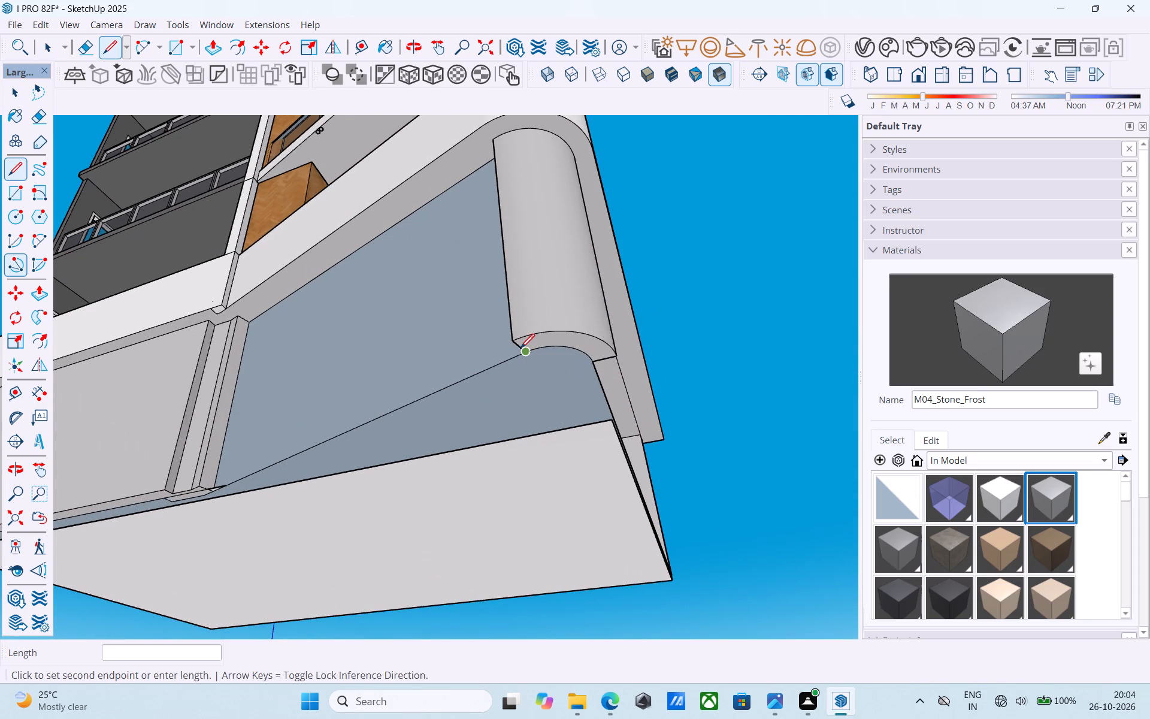
pyautogui.scroll(3, 522, 382)
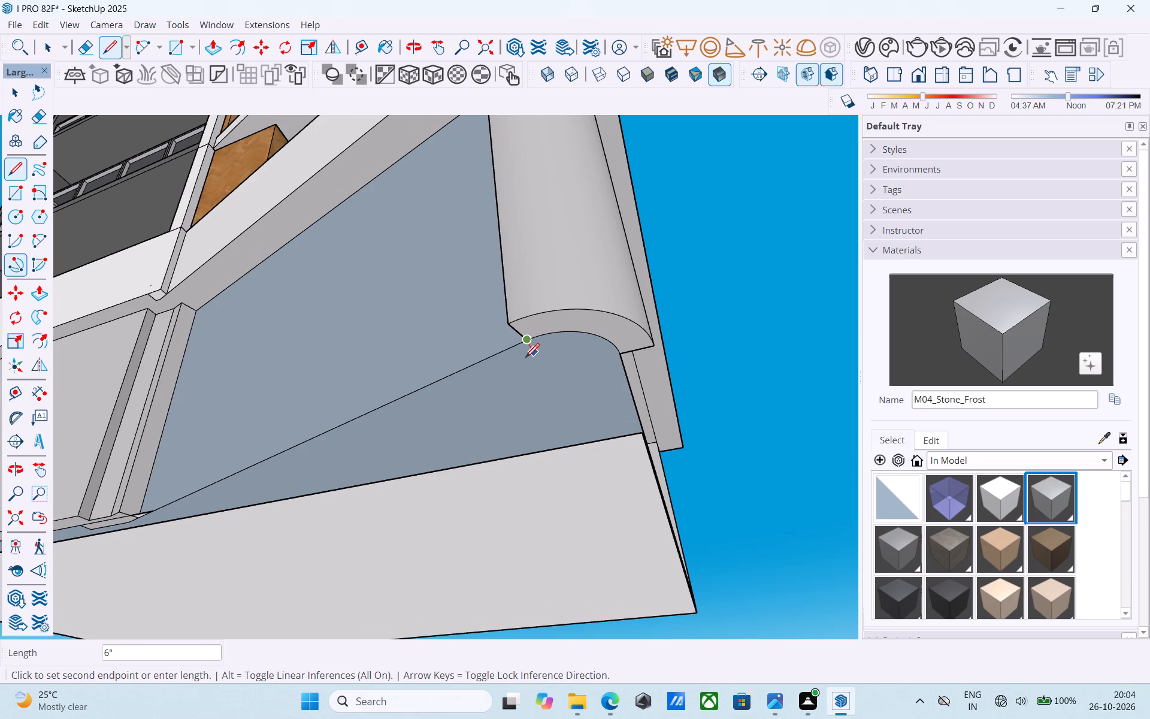
pyautogui.scroll(3, 525, 359)
pyautogui.moveTo(525, 359); pyautogui.dragTo(519, 551, button='middle')
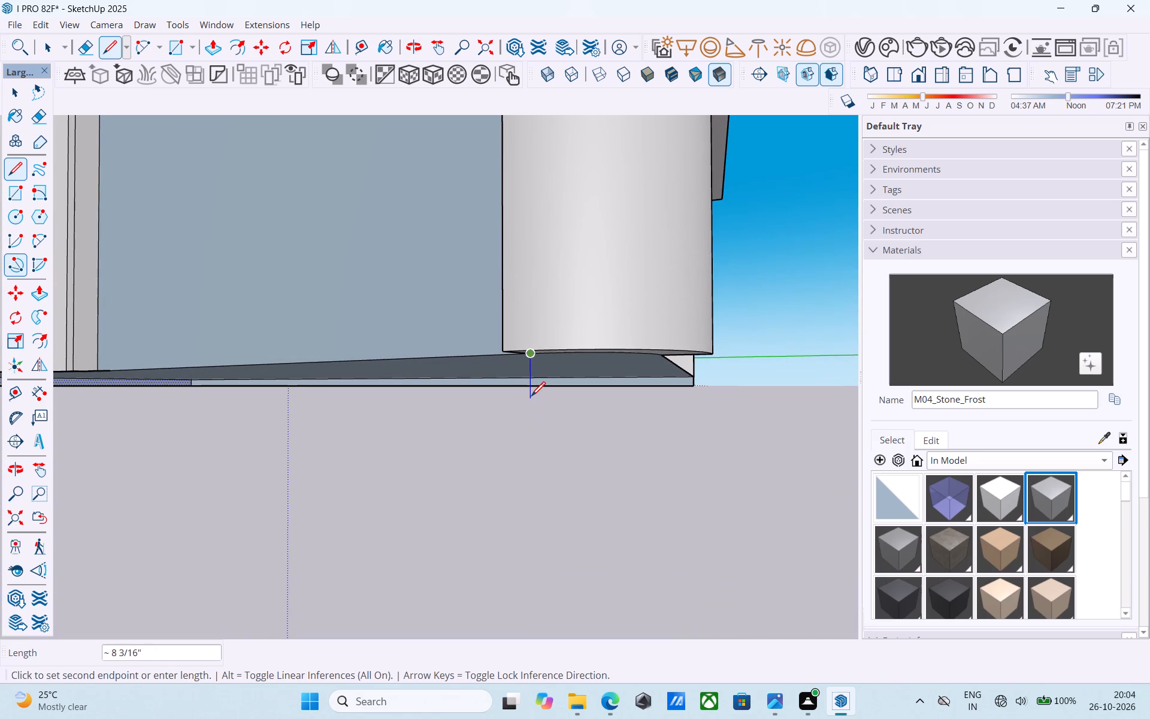
pyautogui.press('6')
pyautogui.hotkey('shift', '"')
pyautogui.press('Return')
# Draw a line about 4' 10" long from the lower end of the column's vertical line to the nearby corner of the lower rectangle.
pyautogui.moveTo(531, 397); pyautogui.dragTo(543, 343, button='middle')
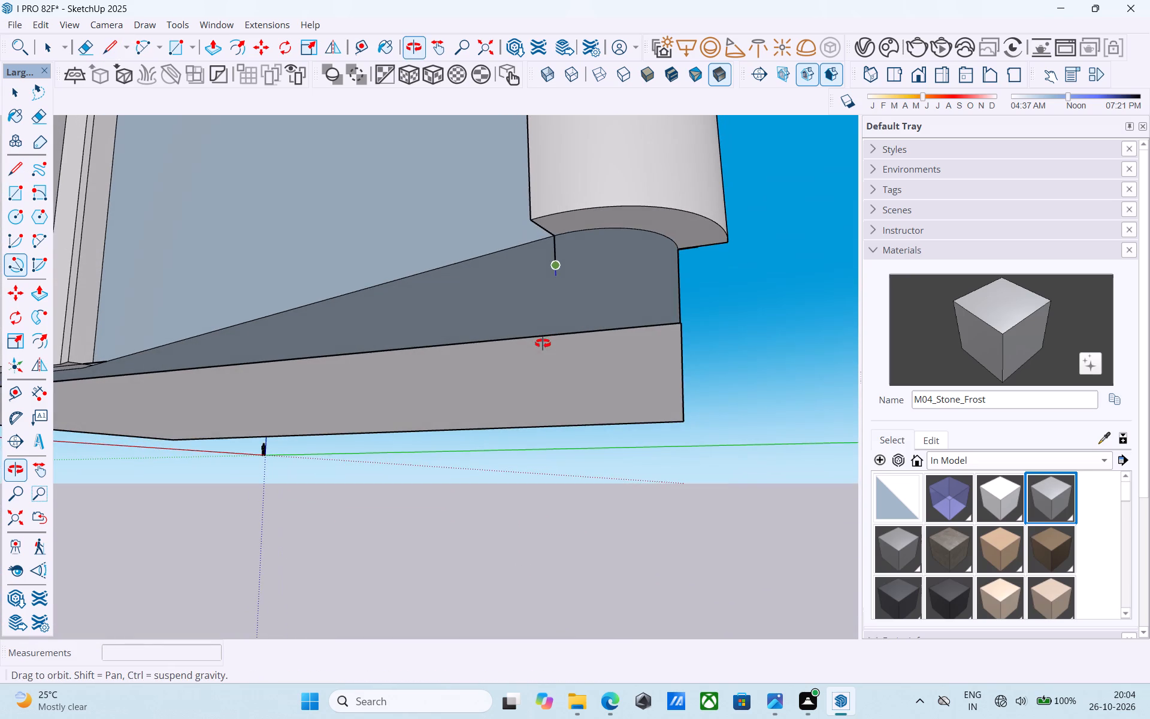
pyautogui.moveTo(543, 343); pyautogui.dragTo(544, 343, button='middle')
pyautogui.click(557, 270)
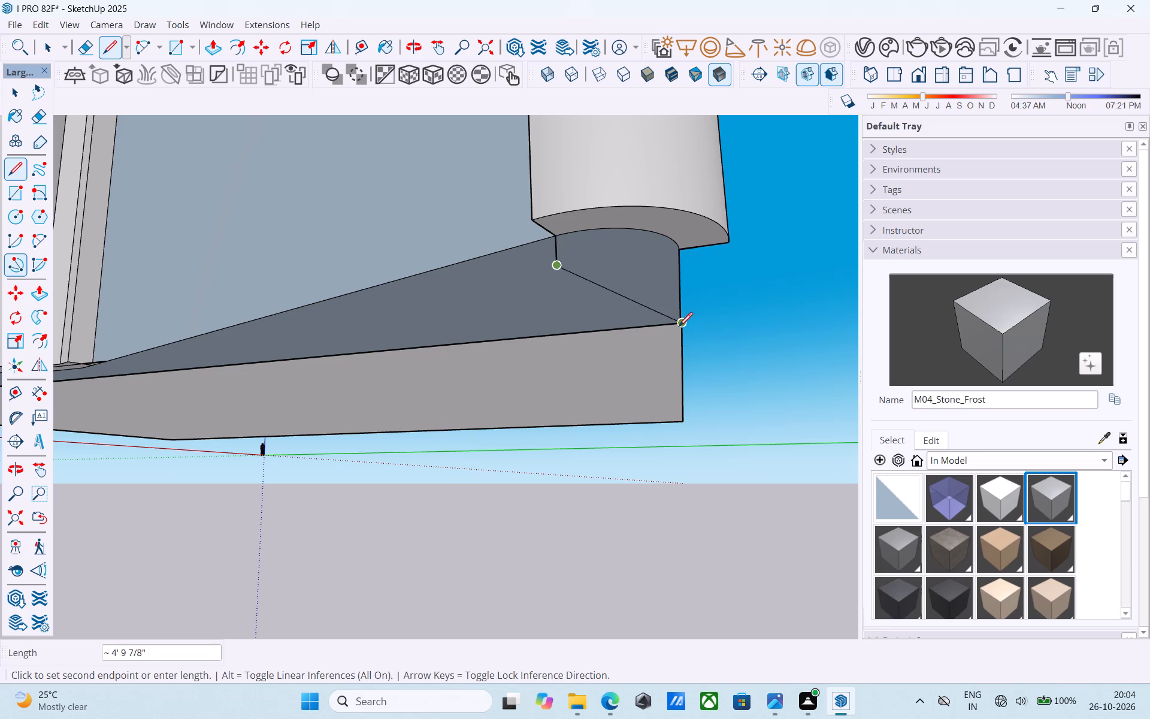
pyautogui.click(682, 327)
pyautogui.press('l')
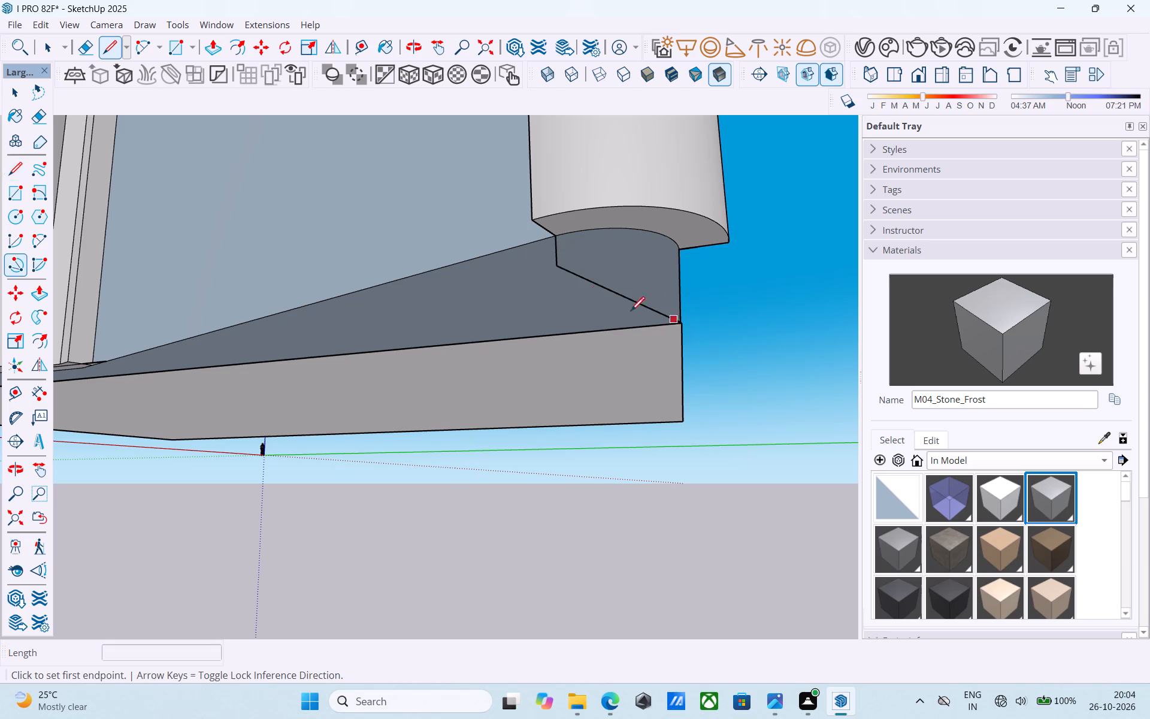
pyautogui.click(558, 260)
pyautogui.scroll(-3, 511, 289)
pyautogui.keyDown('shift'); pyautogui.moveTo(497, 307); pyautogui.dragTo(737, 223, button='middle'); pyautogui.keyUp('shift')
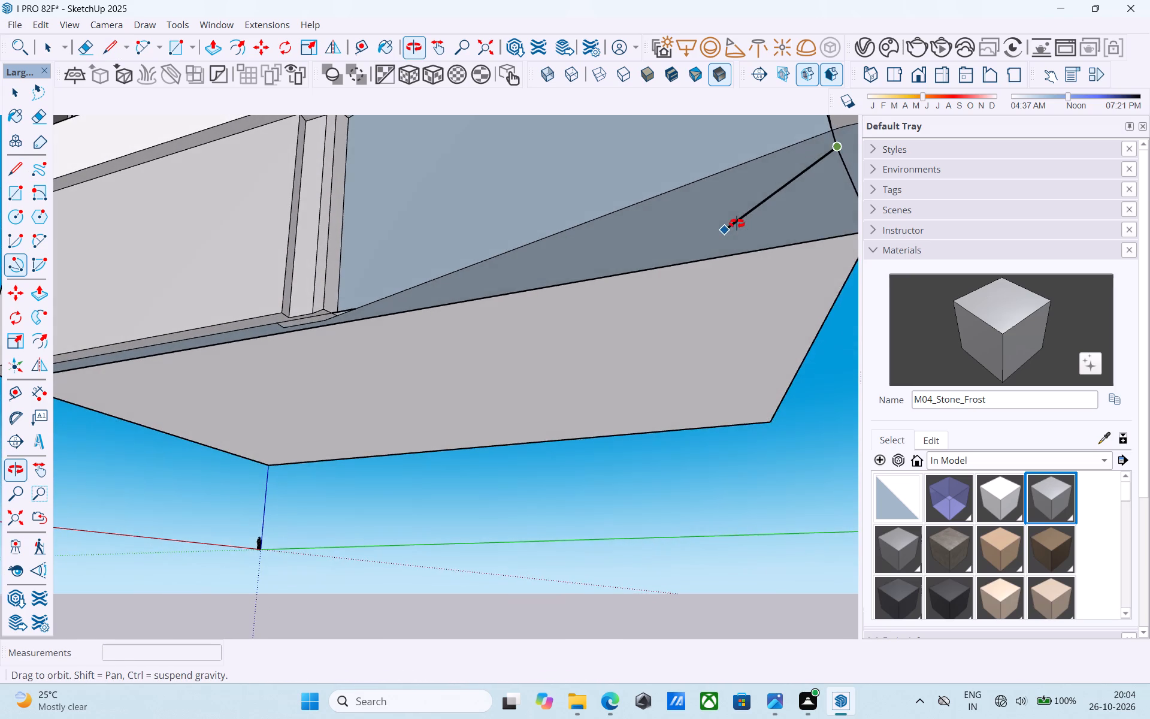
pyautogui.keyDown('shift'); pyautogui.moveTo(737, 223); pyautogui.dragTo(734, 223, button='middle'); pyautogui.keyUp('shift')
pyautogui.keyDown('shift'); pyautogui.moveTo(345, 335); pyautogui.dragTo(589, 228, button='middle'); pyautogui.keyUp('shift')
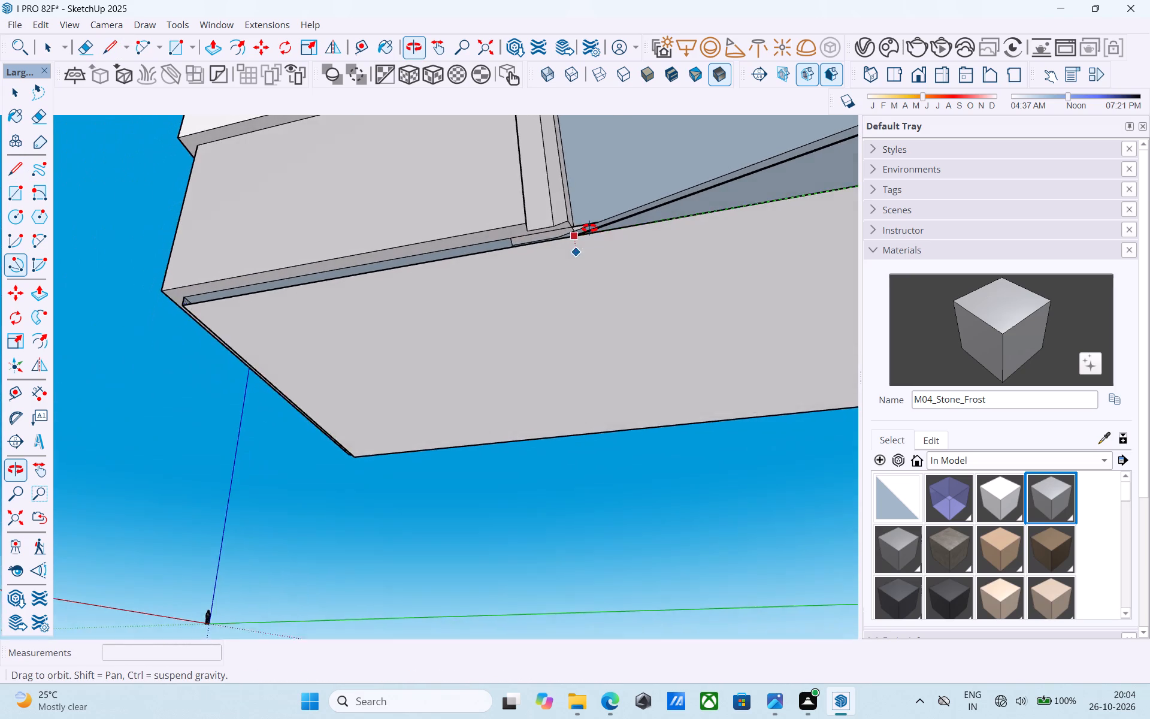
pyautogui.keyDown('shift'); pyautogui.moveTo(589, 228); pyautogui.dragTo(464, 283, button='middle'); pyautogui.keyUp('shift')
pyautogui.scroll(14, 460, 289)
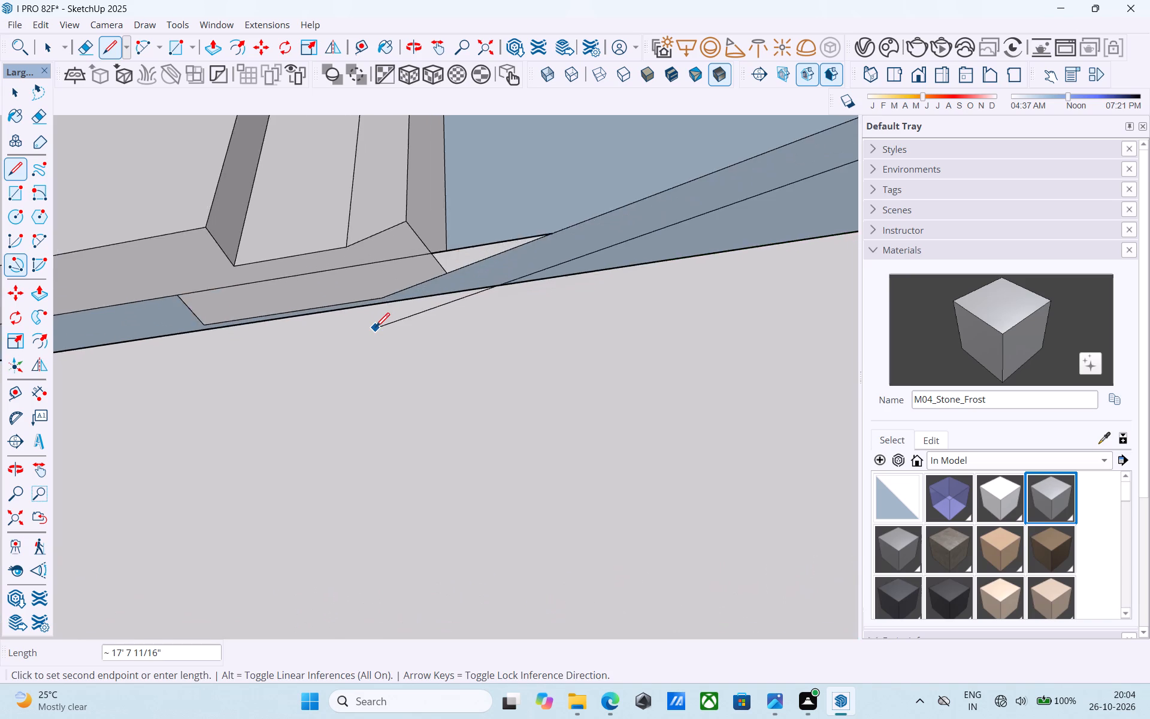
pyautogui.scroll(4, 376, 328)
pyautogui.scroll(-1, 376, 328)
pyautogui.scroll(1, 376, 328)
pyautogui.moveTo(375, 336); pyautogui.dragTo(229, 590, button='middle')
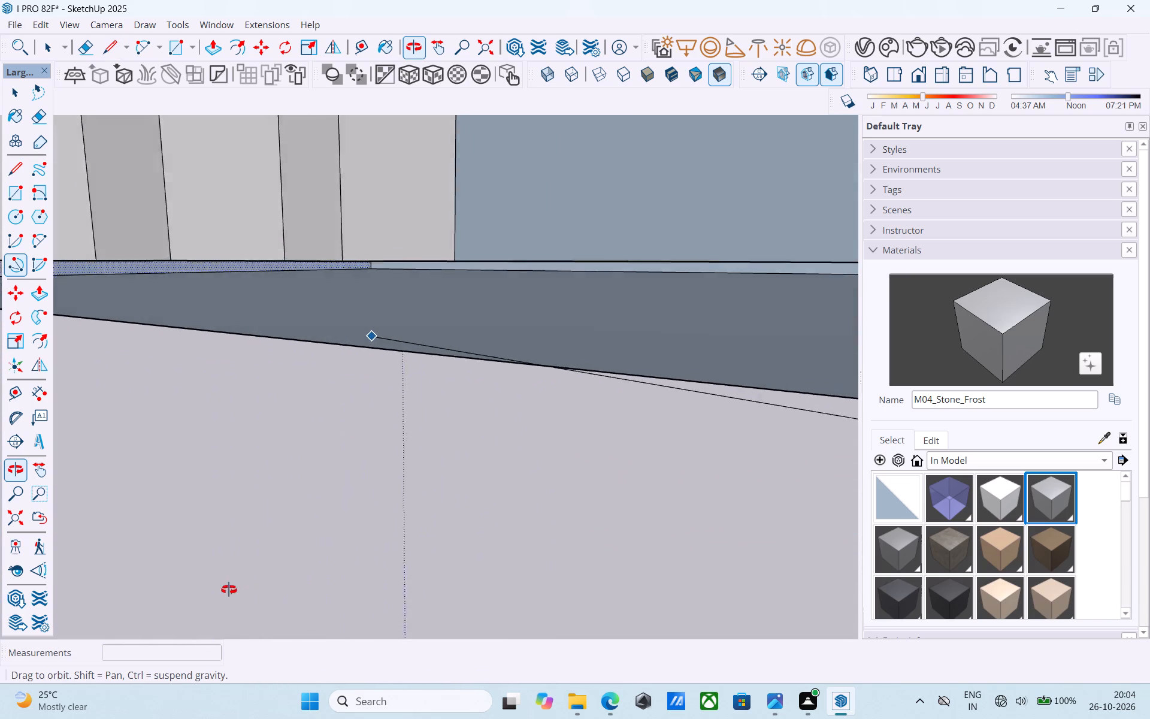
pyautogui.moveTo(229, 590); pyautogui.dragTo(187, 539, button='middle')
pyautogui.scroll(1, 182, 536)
# Draw a 6" vertical line down to the lower rectangle from where the slanted floor edge meets the straight front edge.
pyautogui.press('l')
pyautogui.scroll(-4, 290, 469)
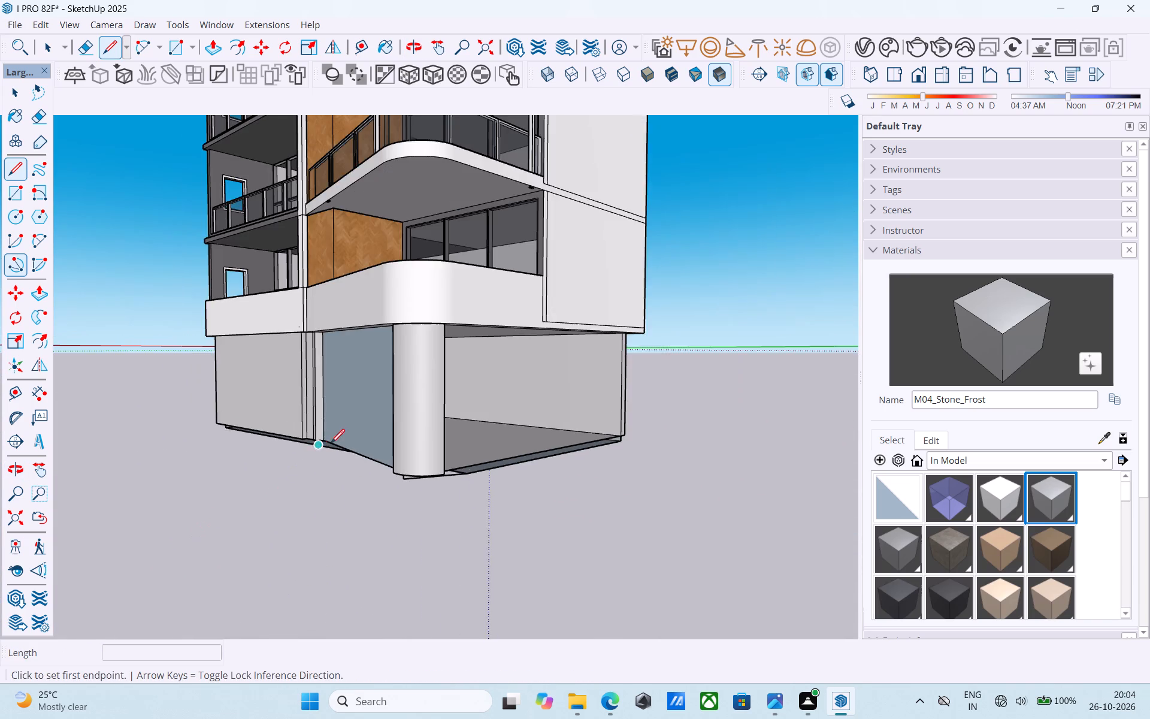
pyautogui.moveTo(338, 442); pyautogui.dragTo(518, 330, button='middle')
pyautogui.scroll(16, 349, 455)
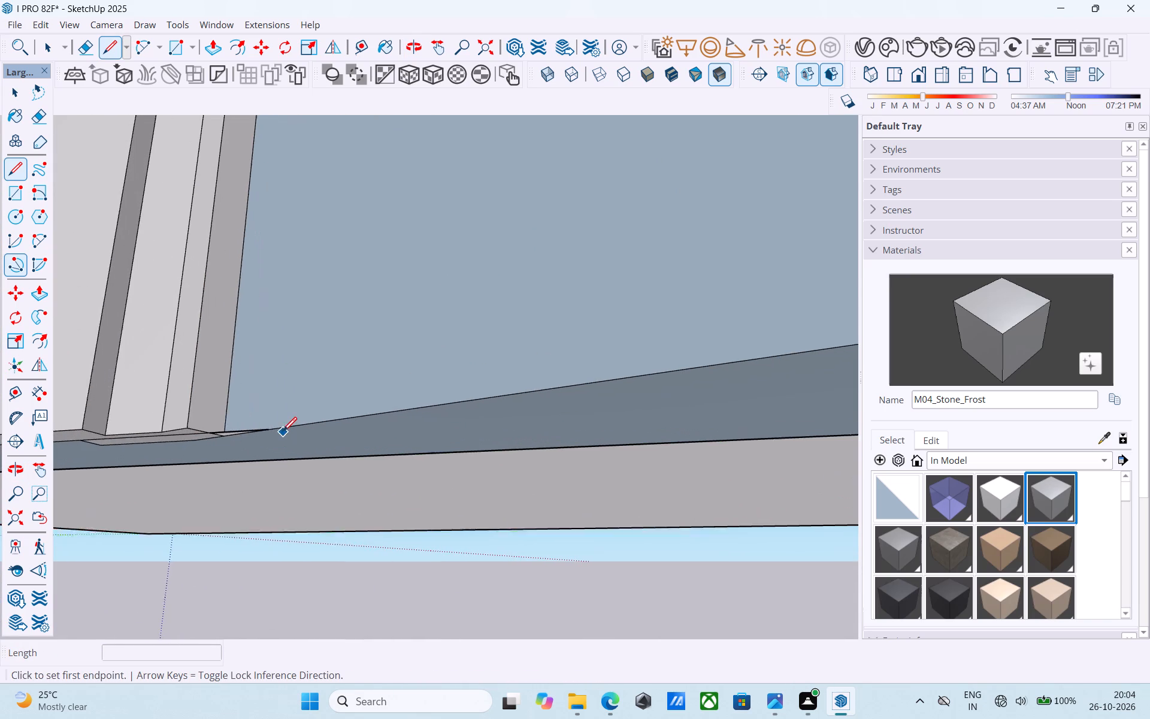
pyautogui.scroll(1, 283, 433)
pyautogui.click(271, 427)
pyautogui.click(261, 472)
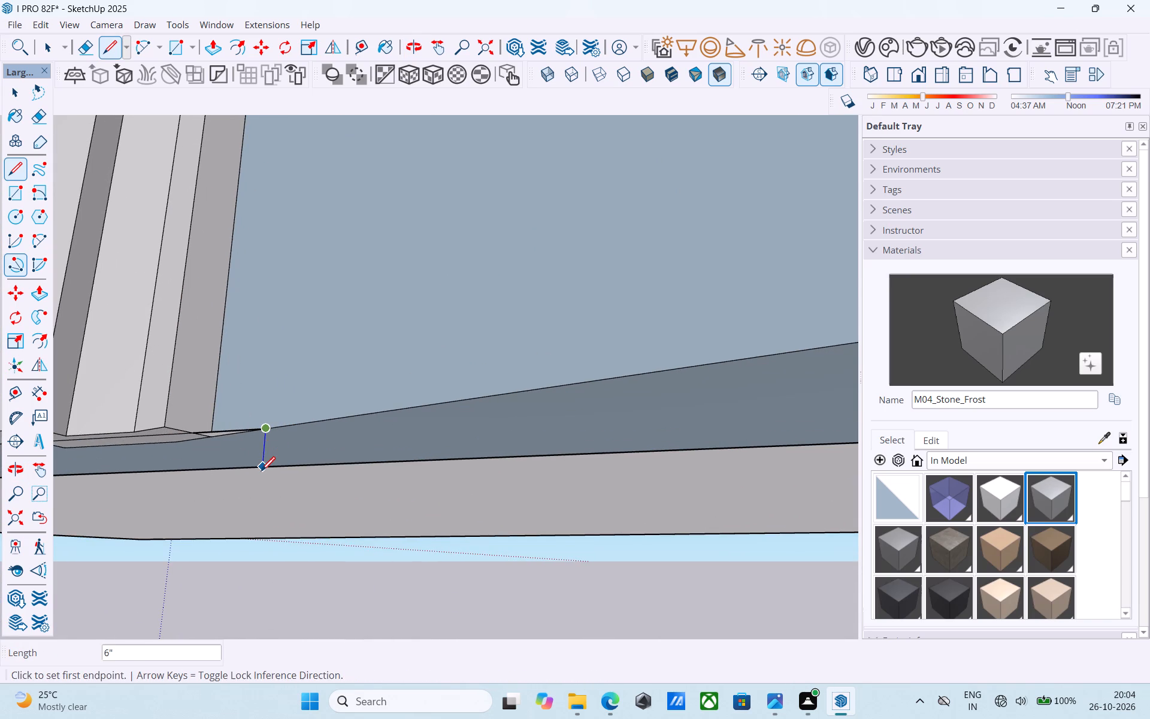
pyautogui.scroll(-10, 267, 454)
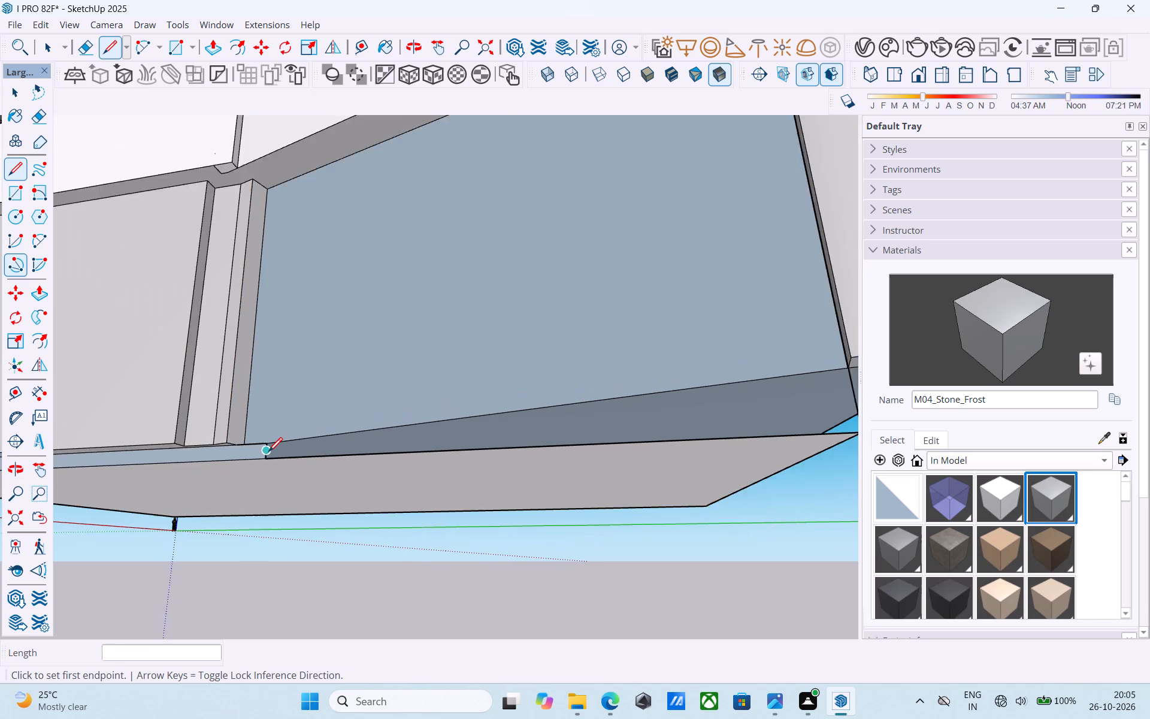
# Draw a line beneath the slanted floor edge, joining the lower end of the column's vertical line to the front edge's vertical line.
pyautogui.moveTo(538, 483); pyautogui.dragTo(378, 442, button='middle')
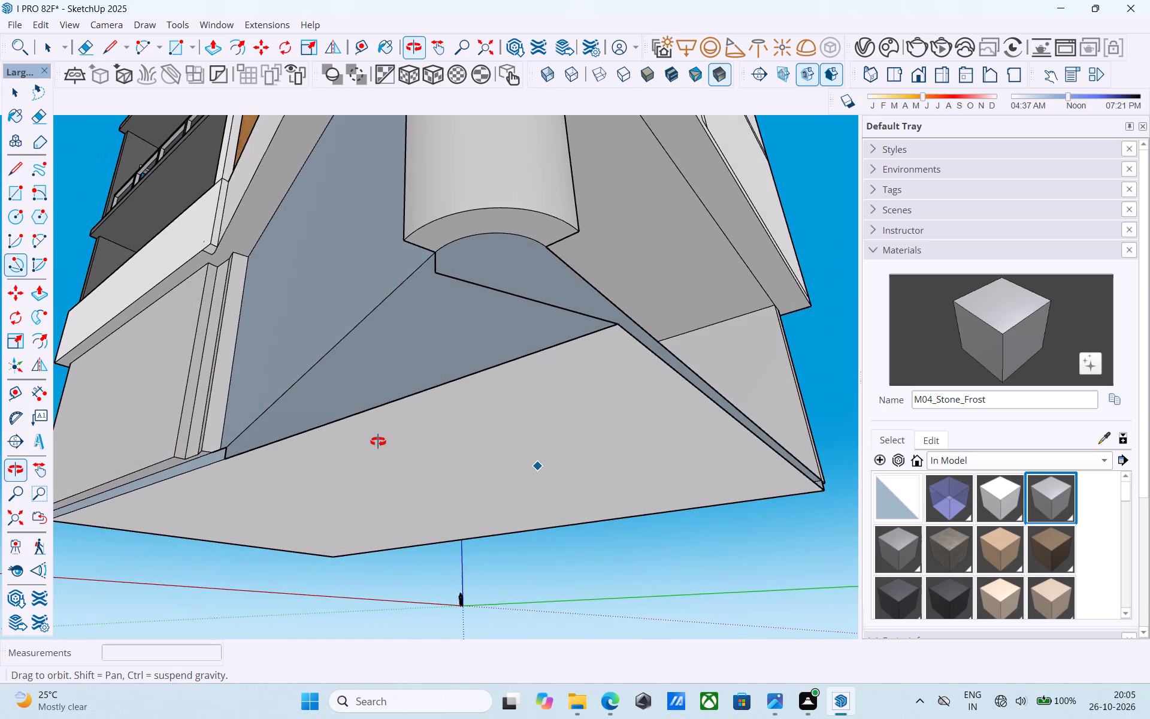
pyautogui.moveTo(378, 442); pyautogui.dragTo(391, 503, button='middle')
pyautogui.moveTo(397, 500); pyautogui.dragTo(402, 500, button='middle')
pyautogui.press('l')
pyautogui.click(486, 433)
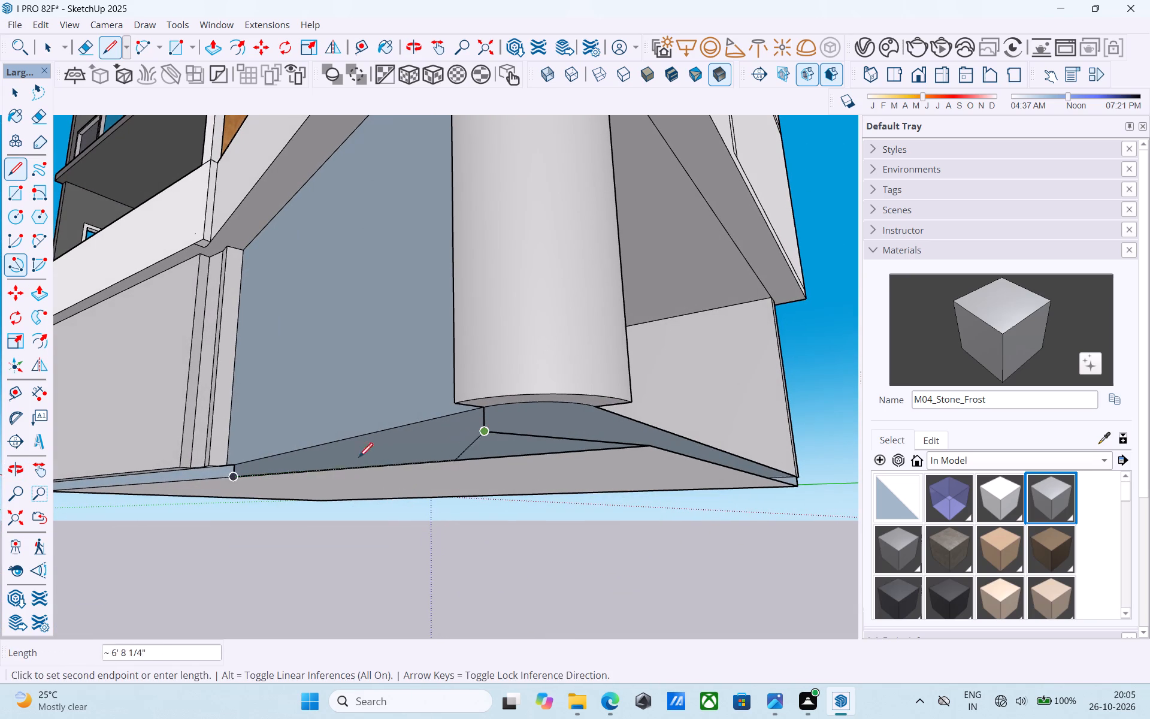
pyautogui.click(237, 469)
pyautogui.moveTo(423, 464); pyautogui.dragTo(434, 431, button='middle')
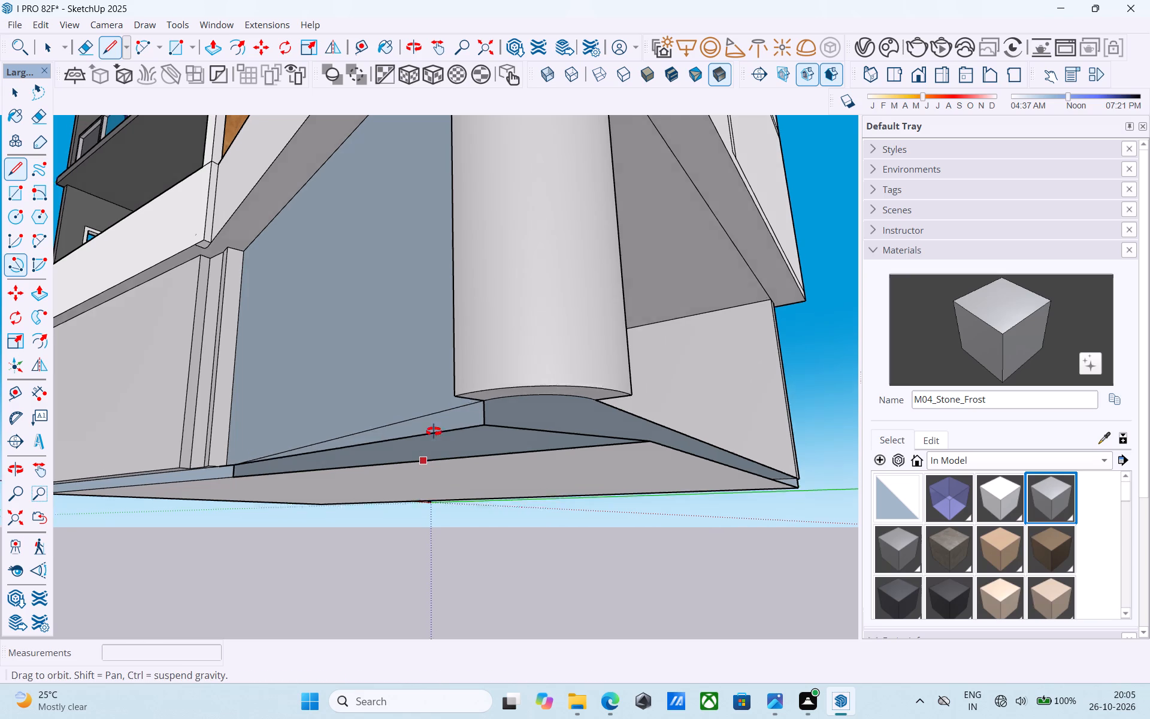
# Trace a line along the lower rectangle's edge from its corner near the column to the lower end of the front edge's vertical line.
pyautogui.moveTo(434, 431); pyautogui.dragTo(322, 509, button='middle')
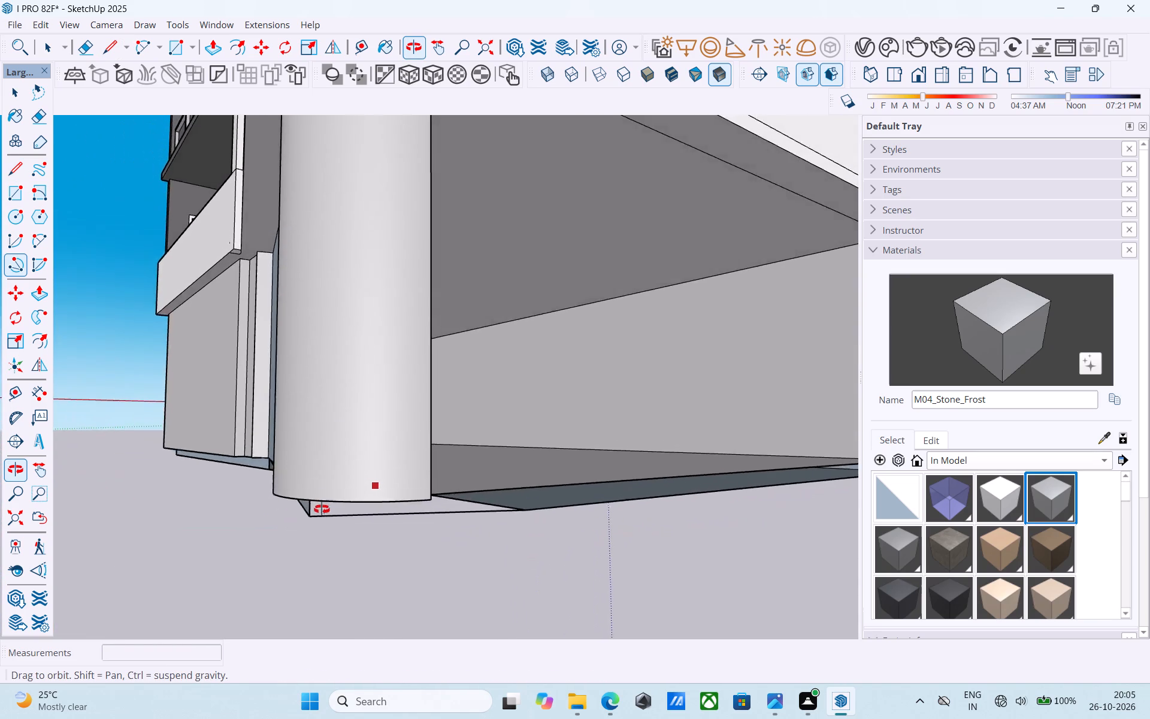
pyautogui.moveTo(322, 509); pyautogui.dragTo(839, 379, button='middle')
pyautogui.click(686, 491)
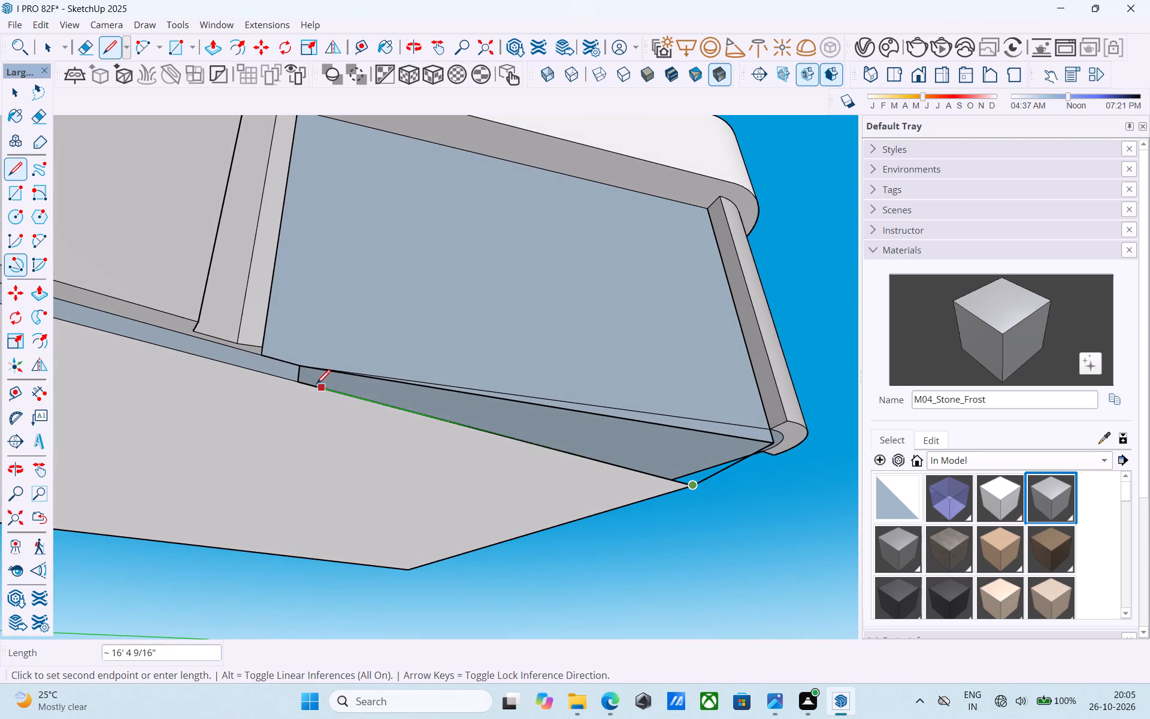
pyautogui.click(302, 383)
# Draw a 6" vertical line from the lower rectangle's corner near the column up to the floor edge above it.
pyautogui.moveTo(724, 468); pyautogui.dragTo(725, 377, button='middle')
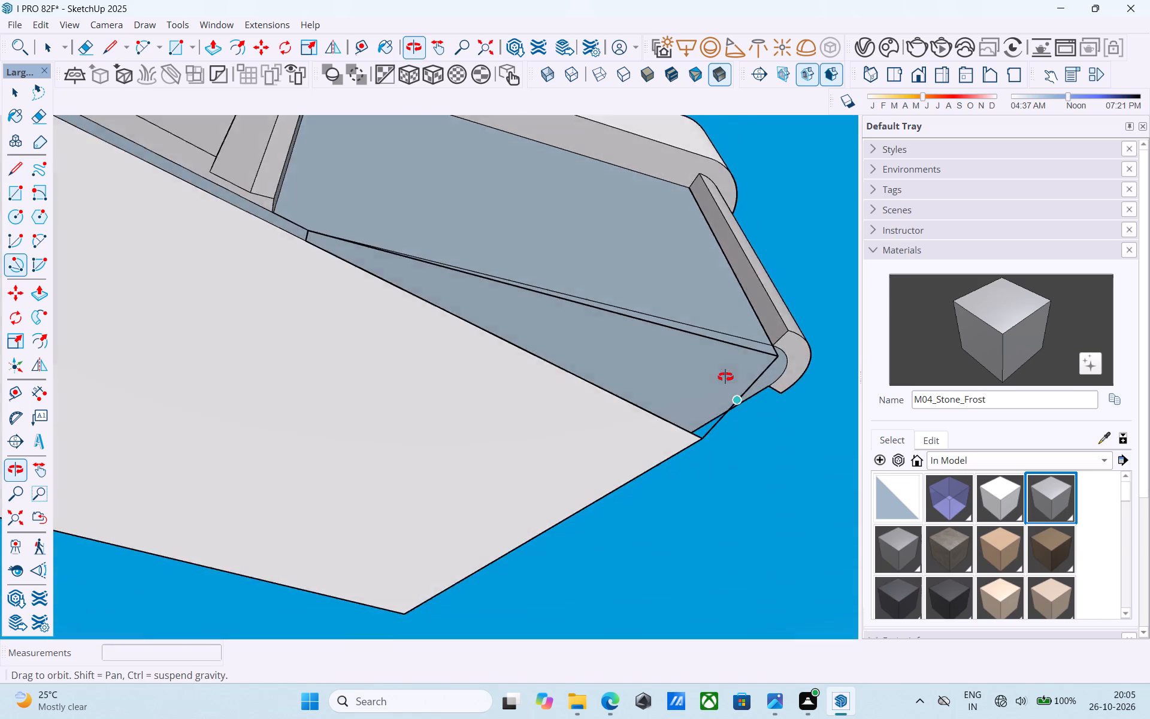
pyautogui.moveTo(725, 377); pyautogui.dragTo(346, 469, button='middle')
pyautogui.keyDown('shift'); pyautogui.moveTo(346, 469); pyautogui.dragTo(355, 522, button='middle'); pyautogui.keyUp('shift')
pyautogui.scroll(2, 458, 481)
pyautogui.click(440, 486)
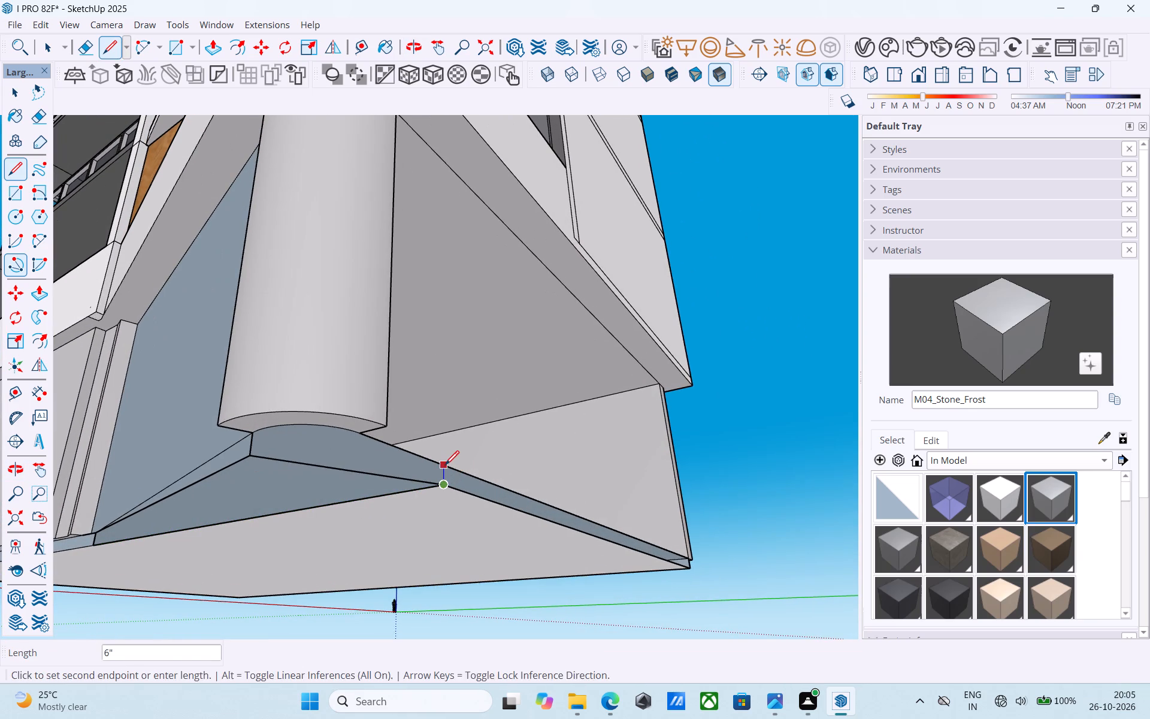
pyautogui.click(445, 466)
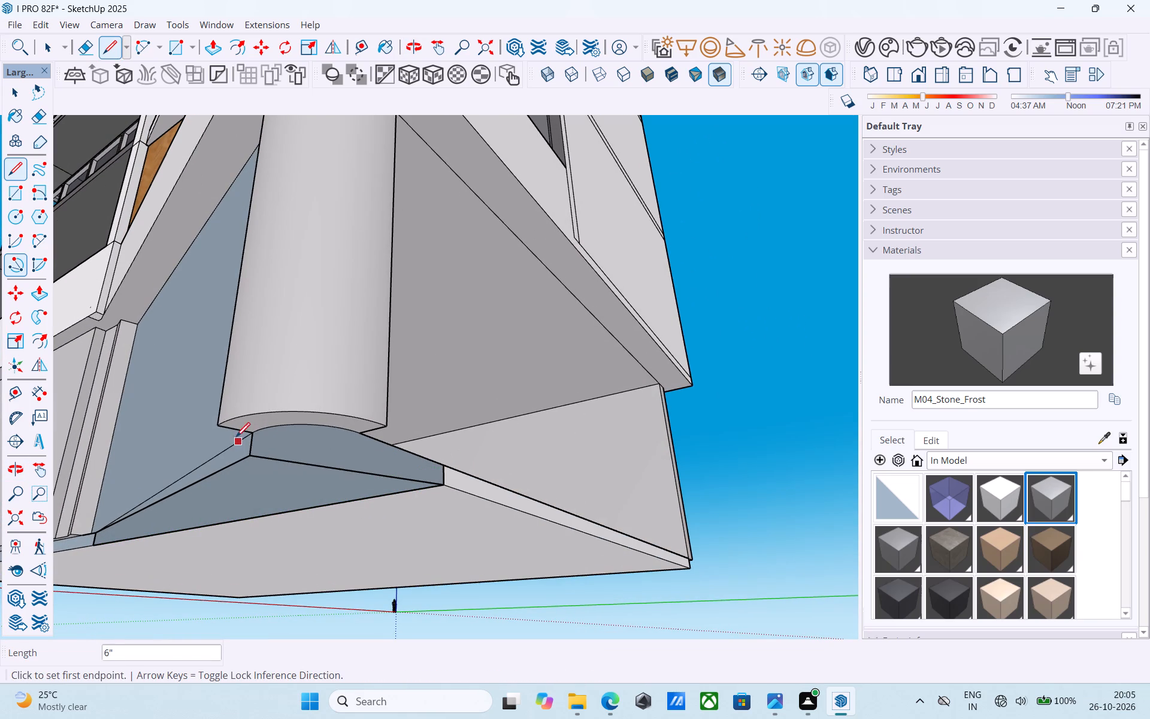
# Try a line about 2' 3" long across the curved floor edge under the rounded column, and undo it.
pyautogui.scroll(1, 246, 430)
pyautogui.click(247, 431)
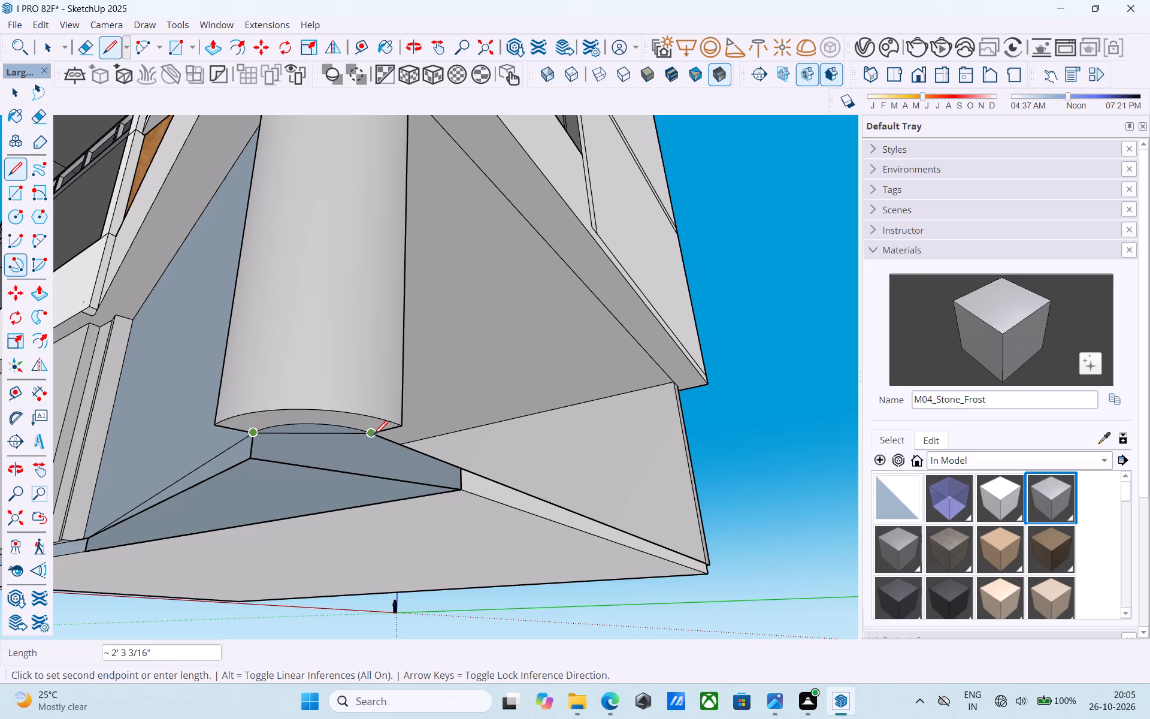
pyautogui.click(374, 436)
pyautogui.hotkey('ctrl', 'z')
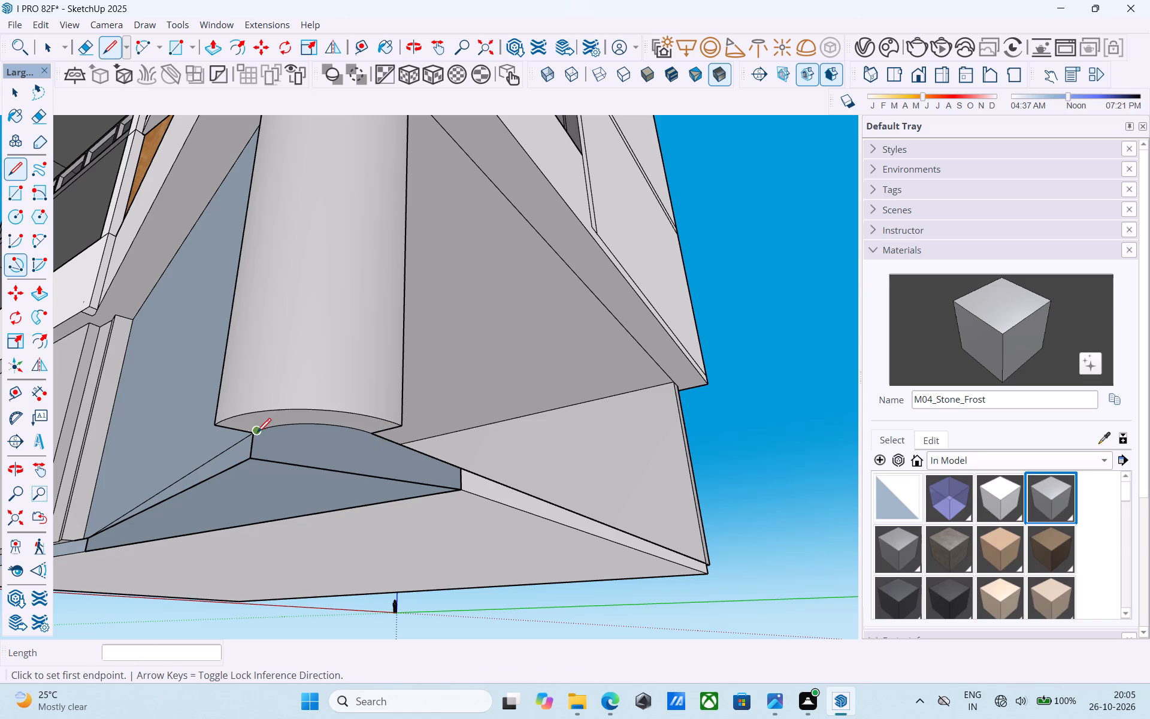
# Draw a line about 4' 10" long from the floor corner under the column to the upper end of the 6" vertical line.
pyautogui.click(256, 433)
pyautogui.click(461, 473)
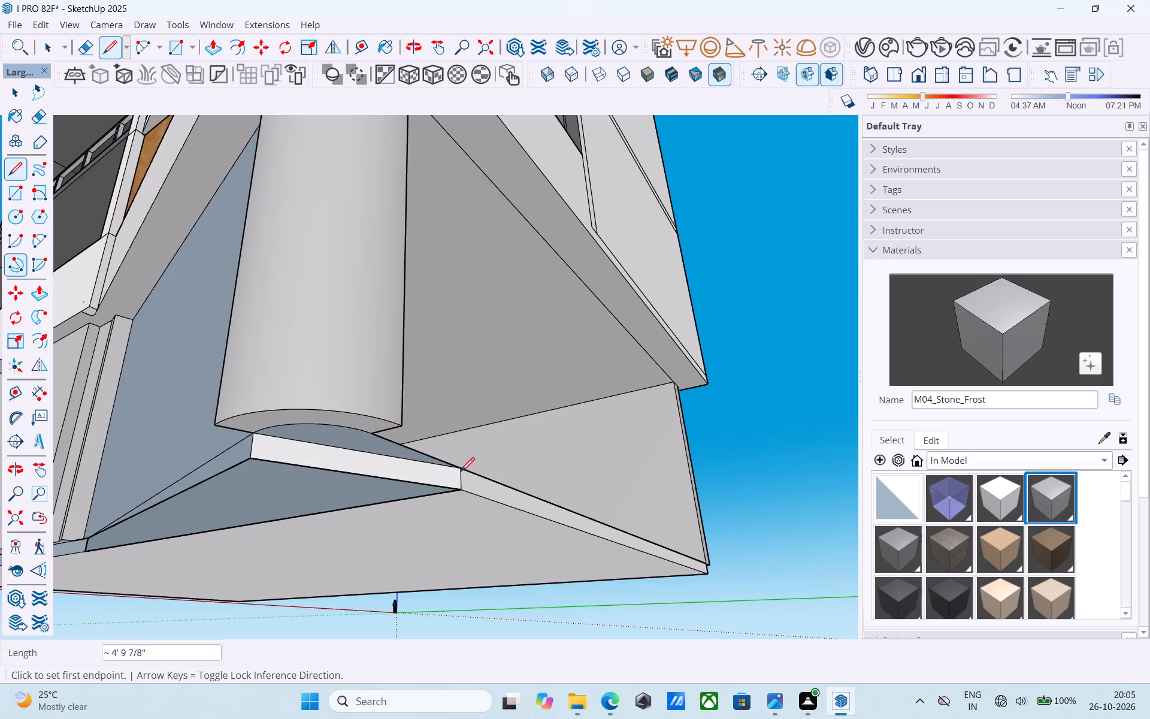
# Draw zigzag lines about 5' 7", 4' 4" and 3' 1" long across the underside between the lower rectangle's edge and the slanted edge.
pyautogui.scroll(-3, 461, 473)
pyautogui.moveTo(461, 473); pyautogui.dragTo(735, 334, button='middle')
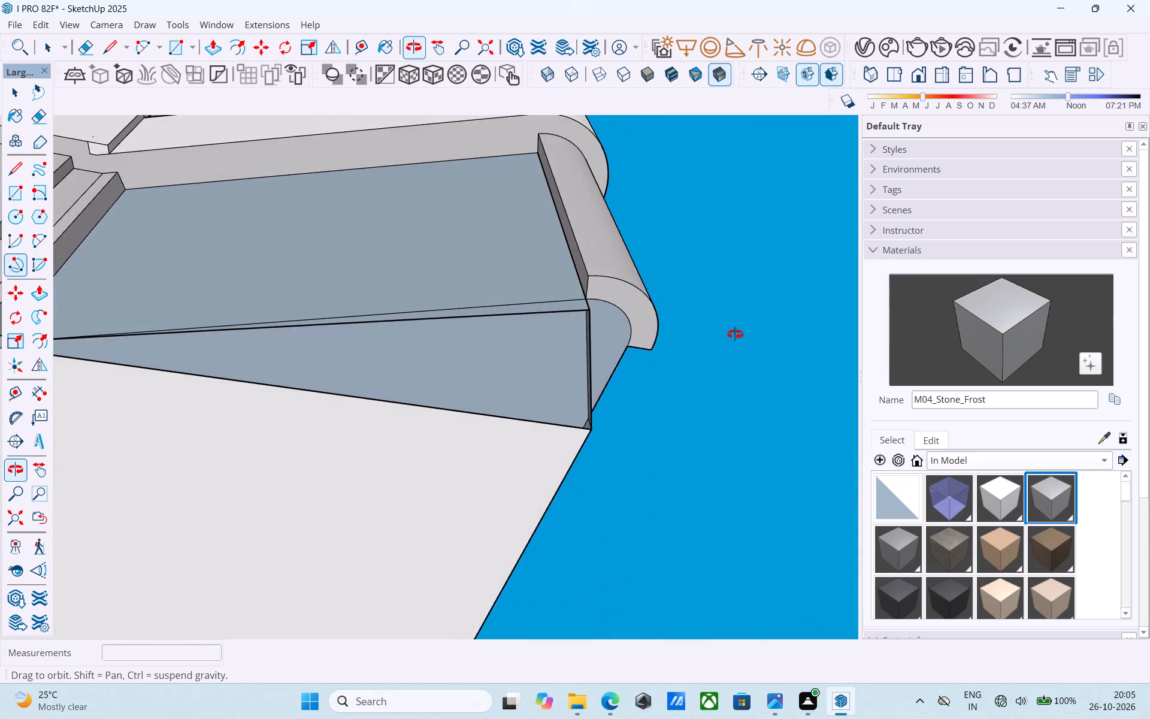
pyautogui.moveTo(735, 334); pyautogui.dragTo(886, 385, button='middle')
pyautogui.moveTo(572, 487); pyautogui.dragTo(562, 516, button='middle')
pyautogui.scroll(2, 587, 523)
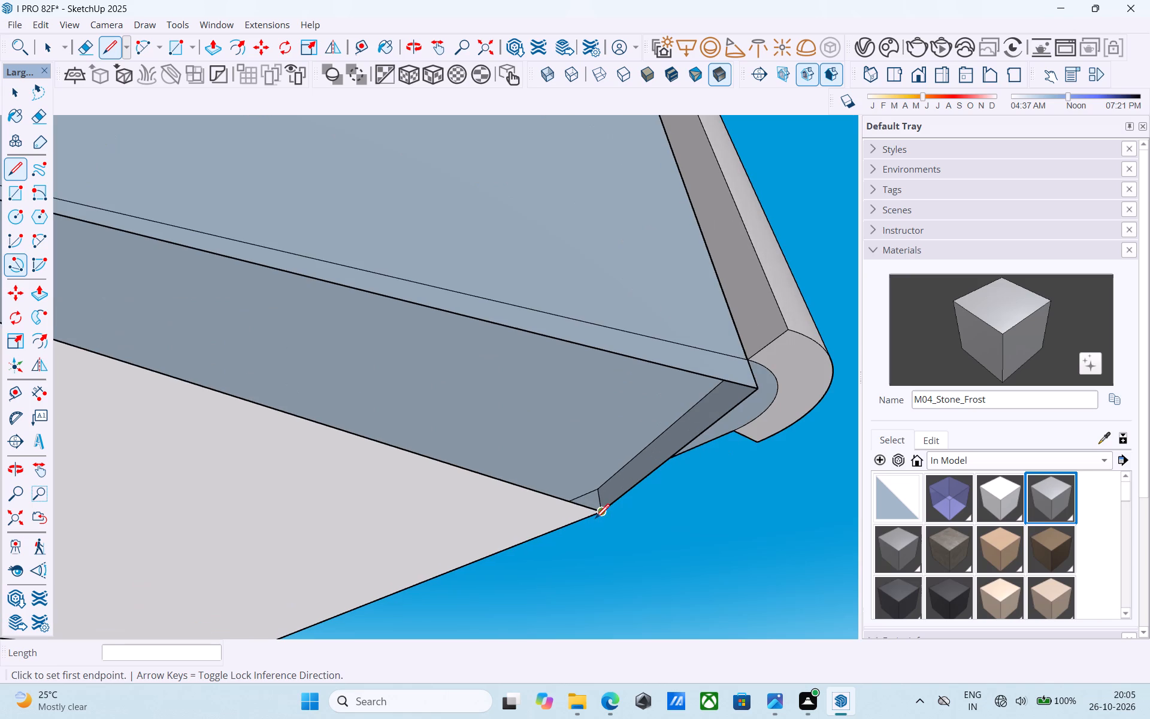
pyautogui.click(599, 518)
pyautogui.click(611, 355)
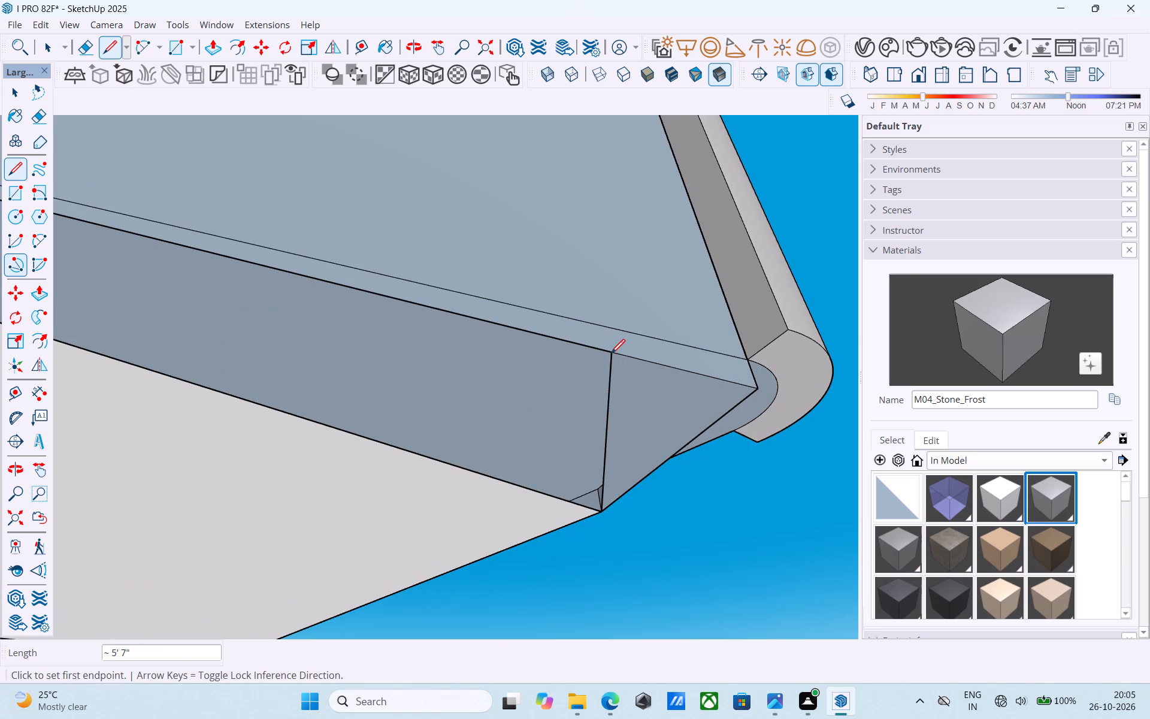
pyautogui.click(610, 357)
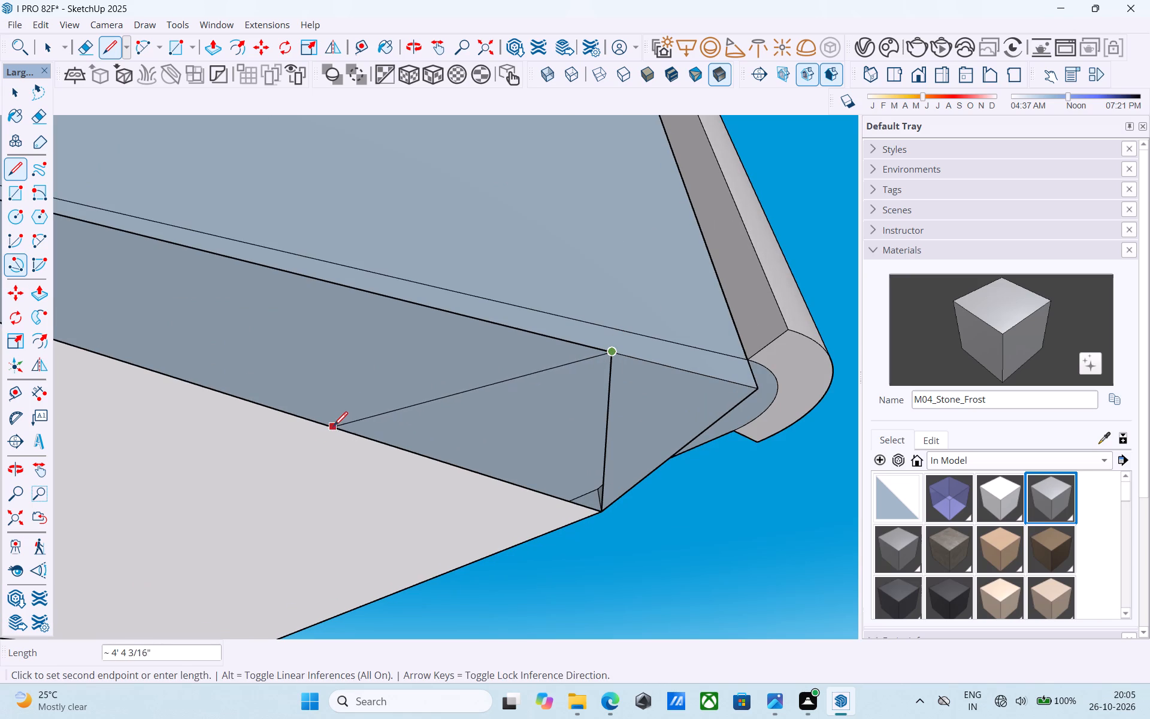
pyautogui.click(334, 427)
pyautogui.click(334, 427)
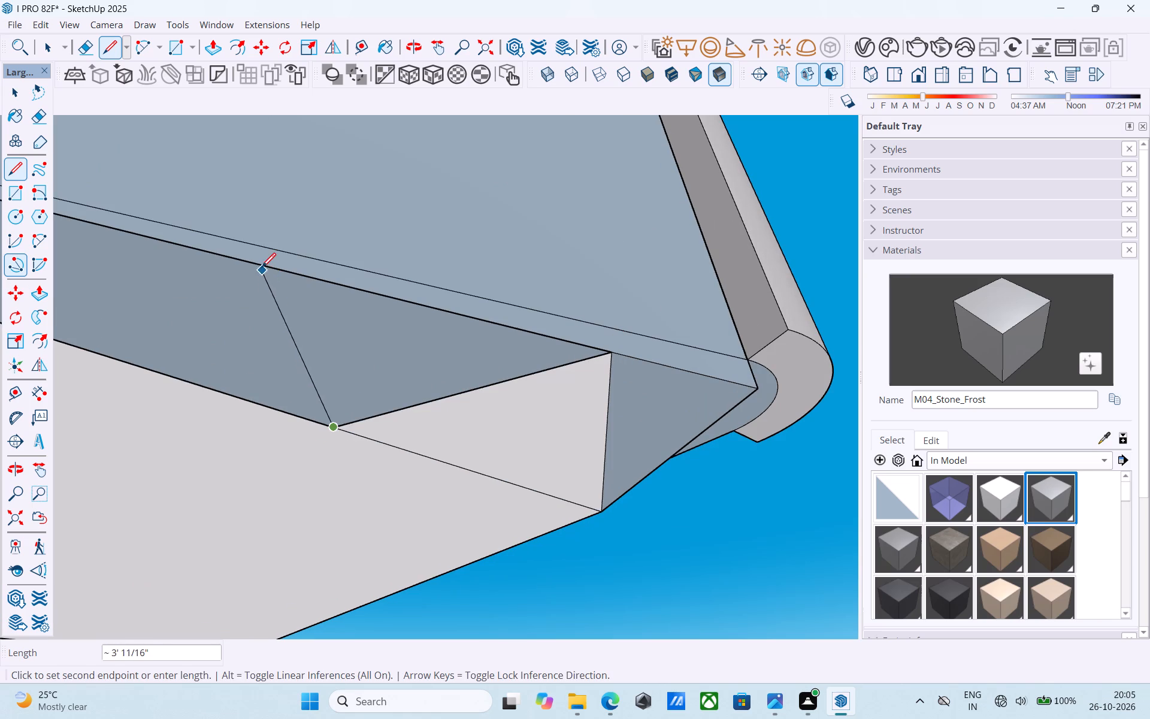
pyautogui.click(262, 268)
# Draw a line from the zigzag's end on the slanted edge to the lower end of the front edge's vertical line.
pyautogui.scroll(-4, 280, 277)
pyautogui.moveTo(280, 277); pyautogui.dragTo(845, 396, button='middle')
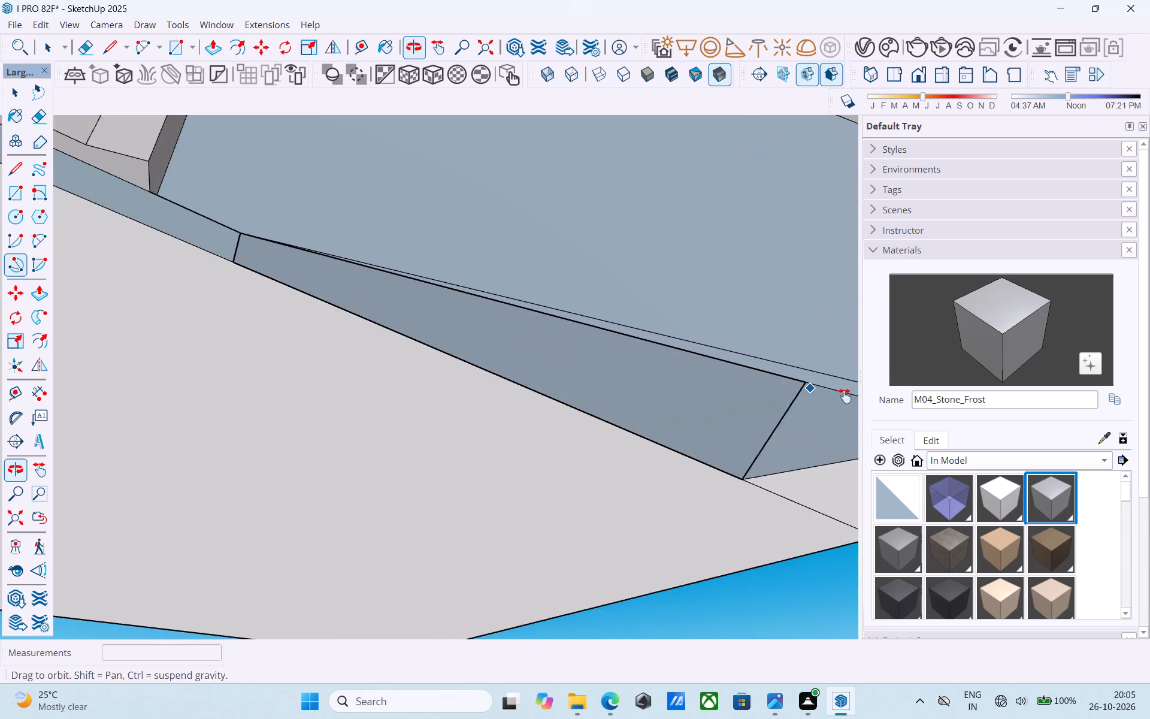
pyautogui.moveTo(845, 396); pyautogui.dragTo(864, 400, button='middle')
pyautogui.keyDown('shift'); pyautogui.moveTo(836, 397); pyautogui.dragTo(790, 391, button='middle'); pyautogui.keyUp('shift')
pyautogui.click(809, 393)
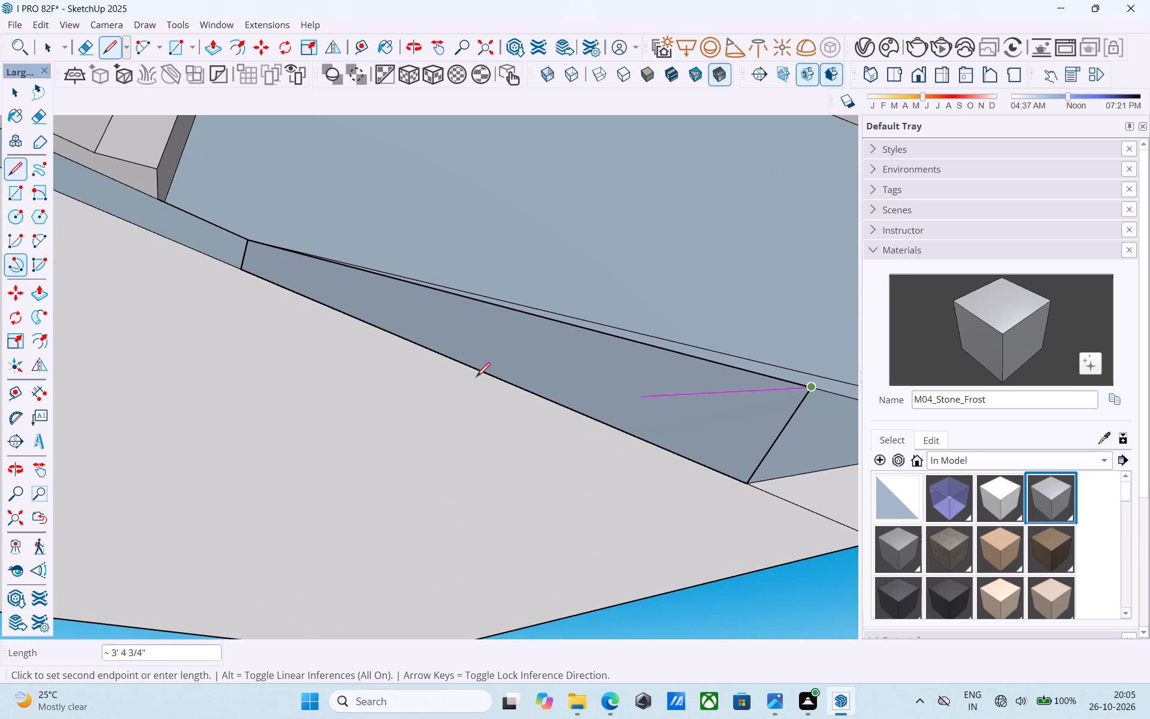
pyautogui.click(240, 267)
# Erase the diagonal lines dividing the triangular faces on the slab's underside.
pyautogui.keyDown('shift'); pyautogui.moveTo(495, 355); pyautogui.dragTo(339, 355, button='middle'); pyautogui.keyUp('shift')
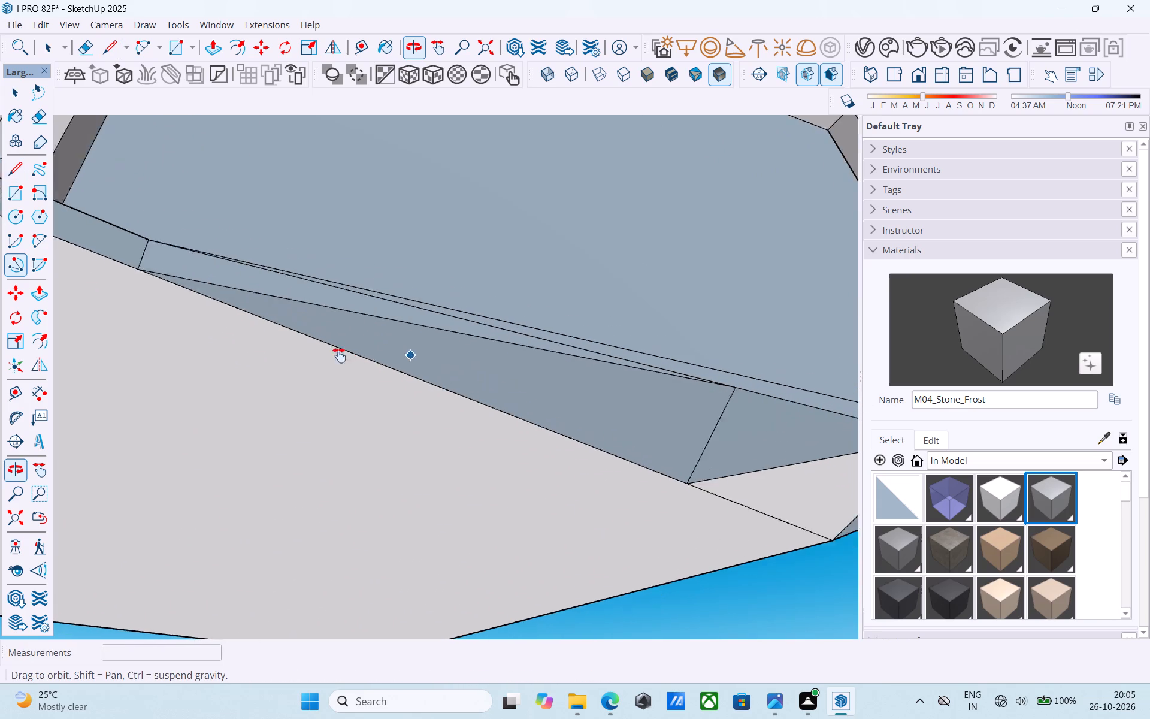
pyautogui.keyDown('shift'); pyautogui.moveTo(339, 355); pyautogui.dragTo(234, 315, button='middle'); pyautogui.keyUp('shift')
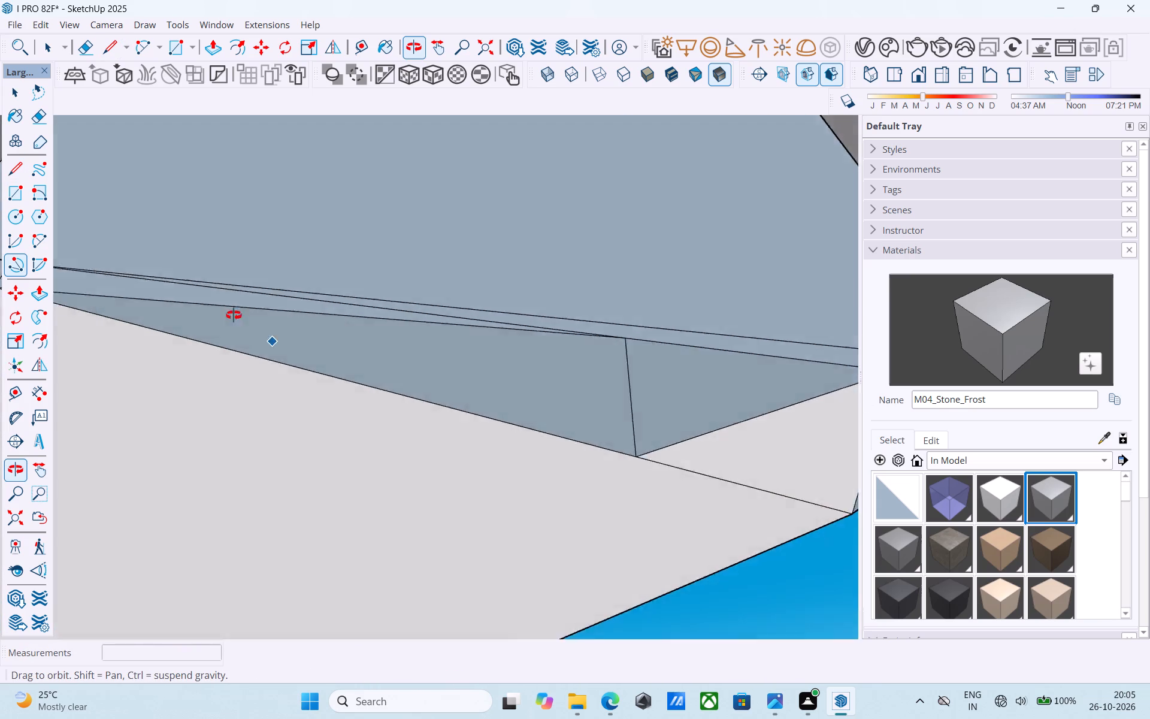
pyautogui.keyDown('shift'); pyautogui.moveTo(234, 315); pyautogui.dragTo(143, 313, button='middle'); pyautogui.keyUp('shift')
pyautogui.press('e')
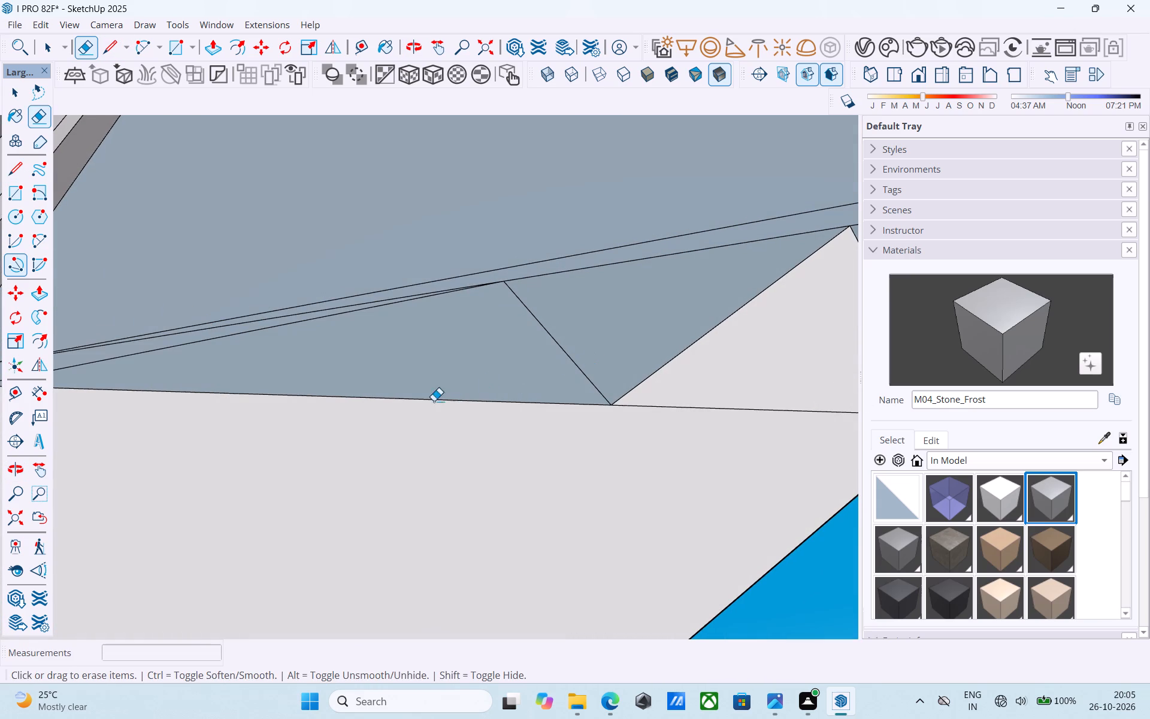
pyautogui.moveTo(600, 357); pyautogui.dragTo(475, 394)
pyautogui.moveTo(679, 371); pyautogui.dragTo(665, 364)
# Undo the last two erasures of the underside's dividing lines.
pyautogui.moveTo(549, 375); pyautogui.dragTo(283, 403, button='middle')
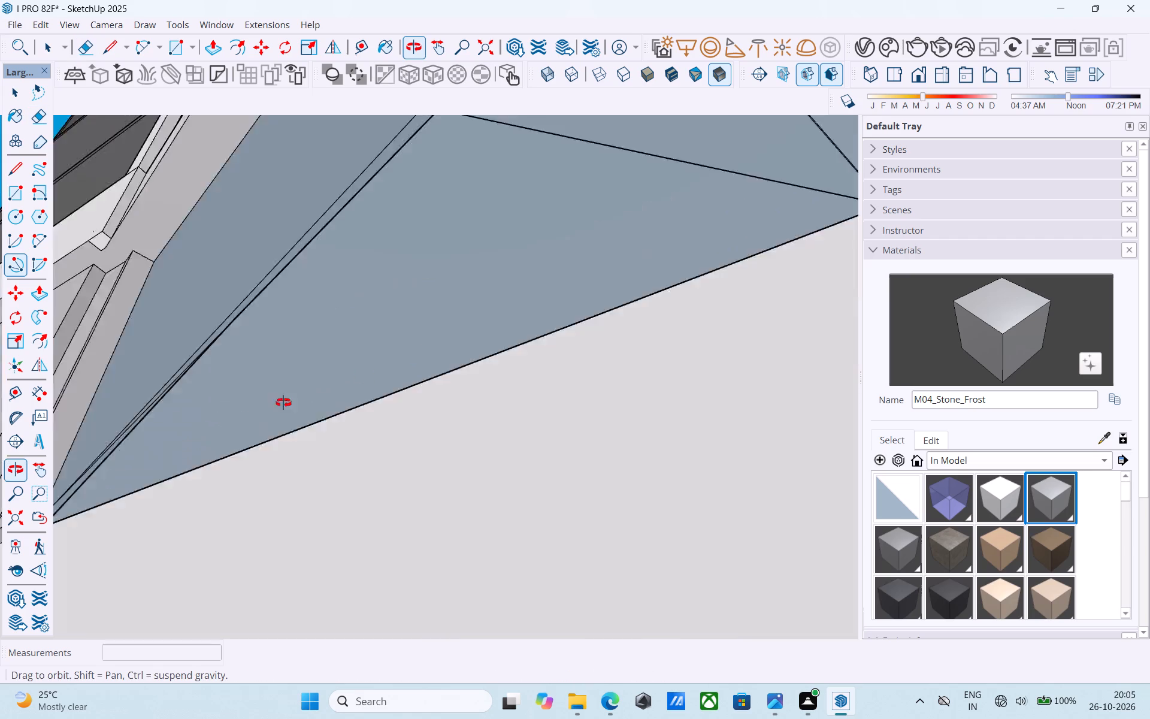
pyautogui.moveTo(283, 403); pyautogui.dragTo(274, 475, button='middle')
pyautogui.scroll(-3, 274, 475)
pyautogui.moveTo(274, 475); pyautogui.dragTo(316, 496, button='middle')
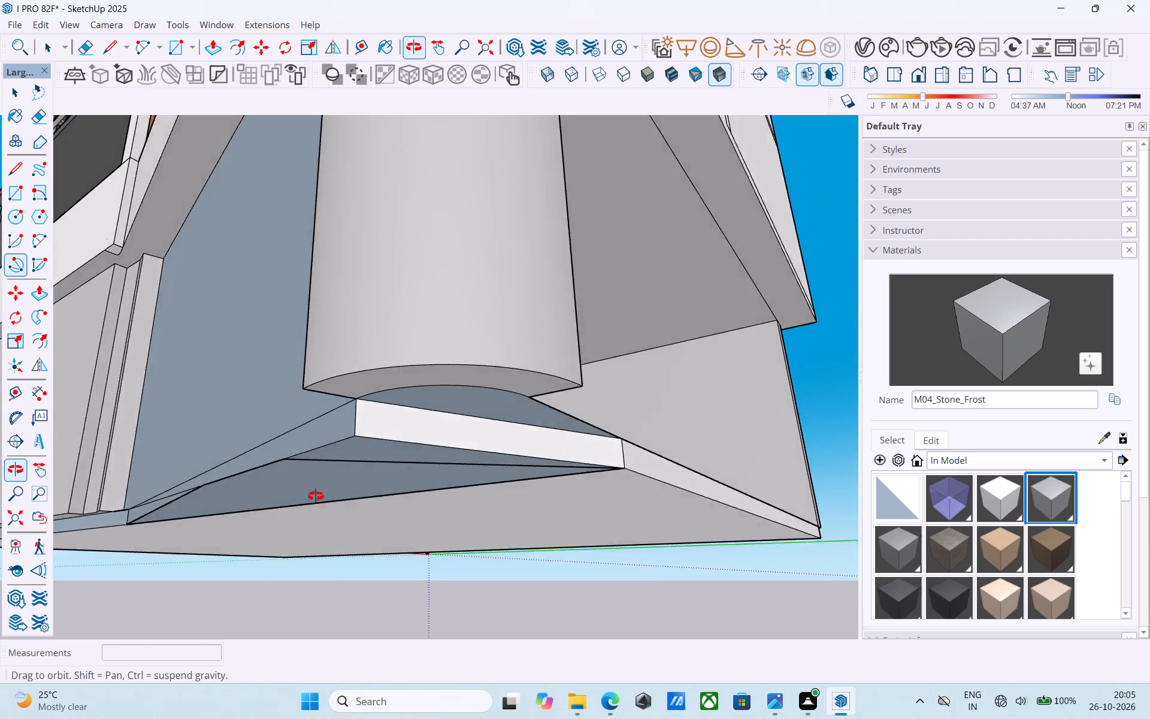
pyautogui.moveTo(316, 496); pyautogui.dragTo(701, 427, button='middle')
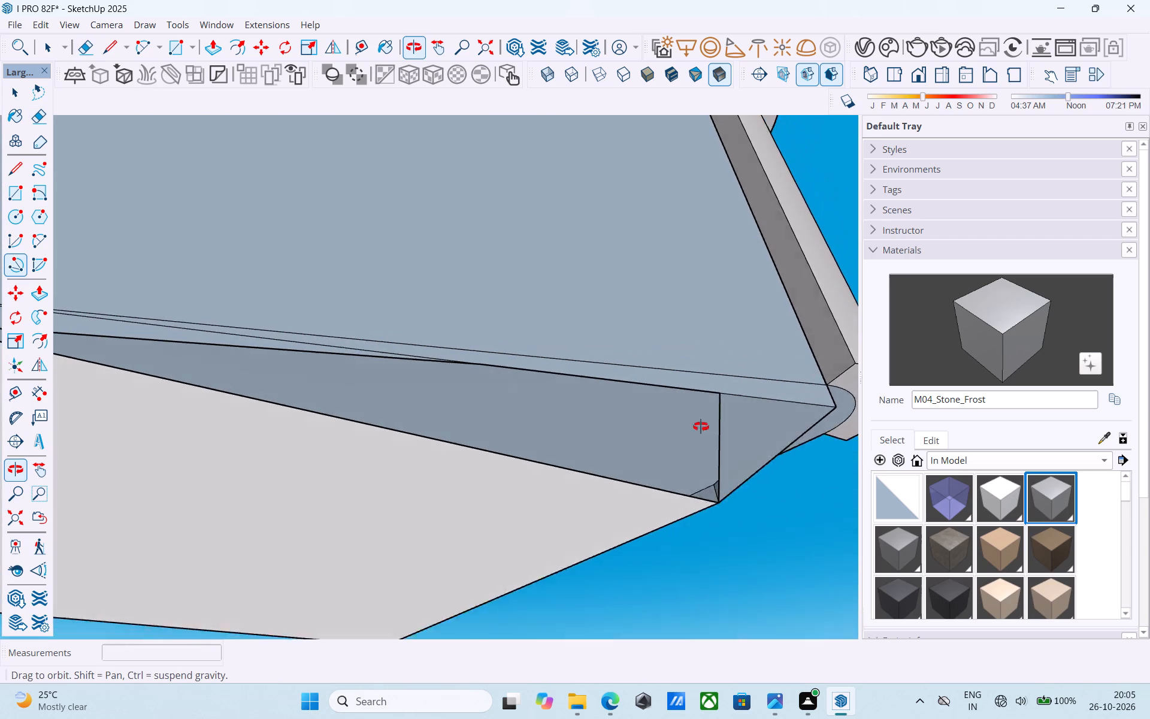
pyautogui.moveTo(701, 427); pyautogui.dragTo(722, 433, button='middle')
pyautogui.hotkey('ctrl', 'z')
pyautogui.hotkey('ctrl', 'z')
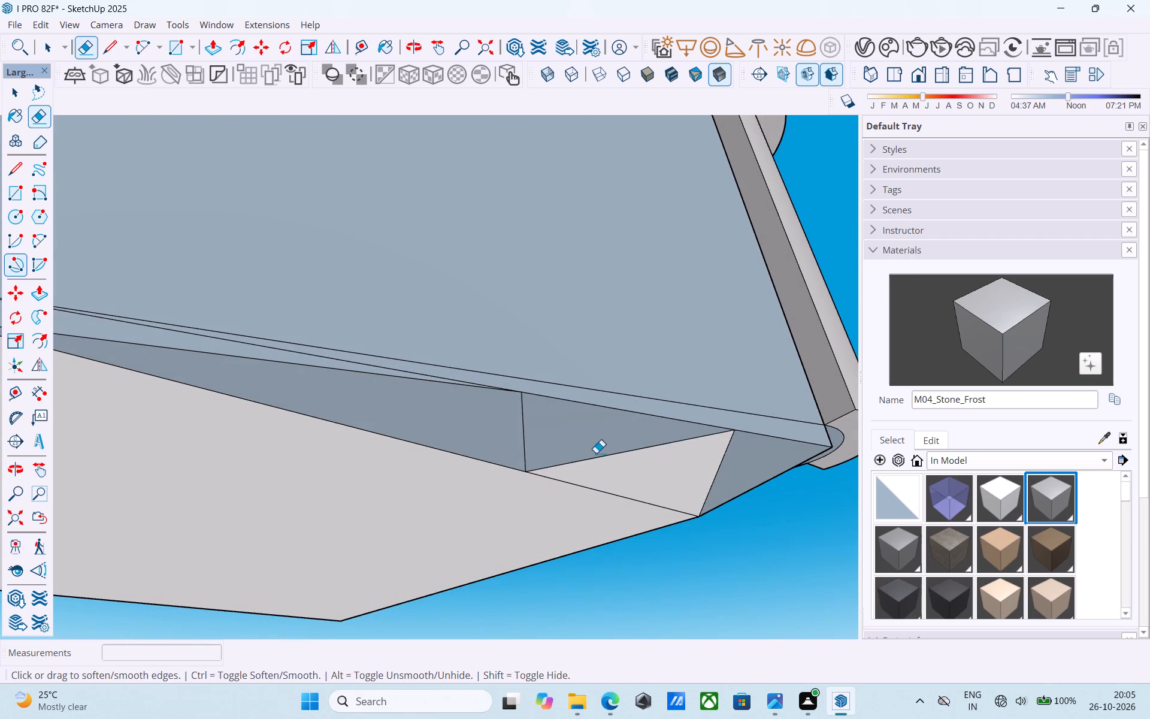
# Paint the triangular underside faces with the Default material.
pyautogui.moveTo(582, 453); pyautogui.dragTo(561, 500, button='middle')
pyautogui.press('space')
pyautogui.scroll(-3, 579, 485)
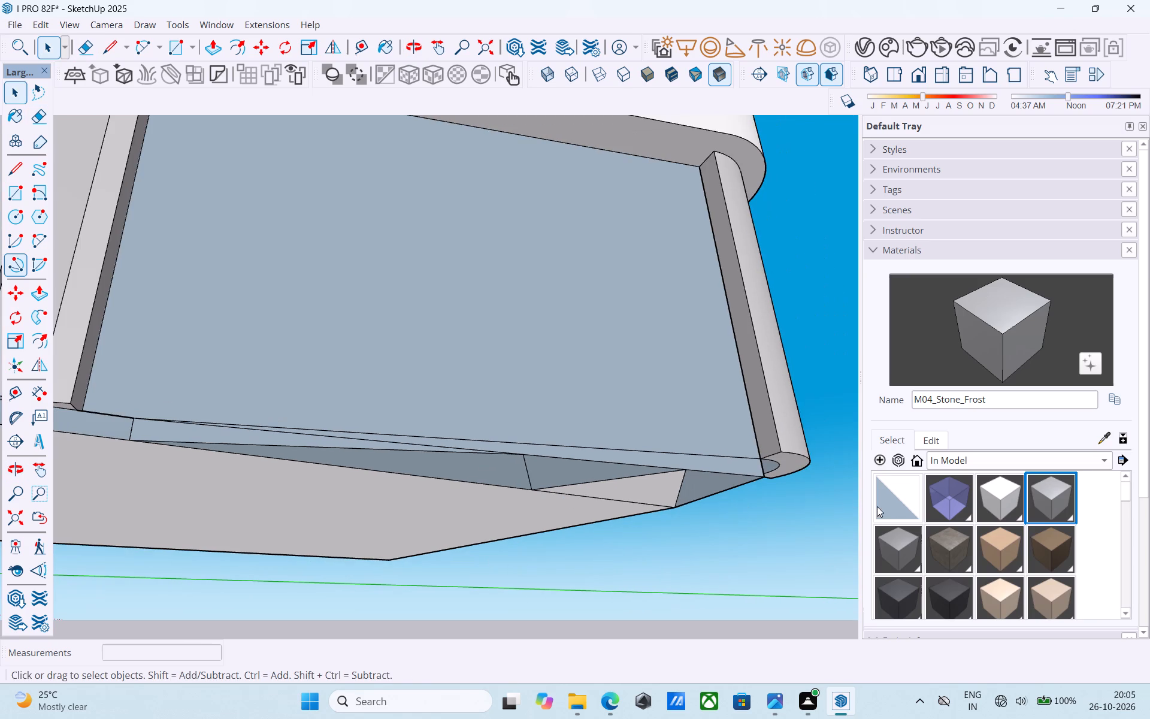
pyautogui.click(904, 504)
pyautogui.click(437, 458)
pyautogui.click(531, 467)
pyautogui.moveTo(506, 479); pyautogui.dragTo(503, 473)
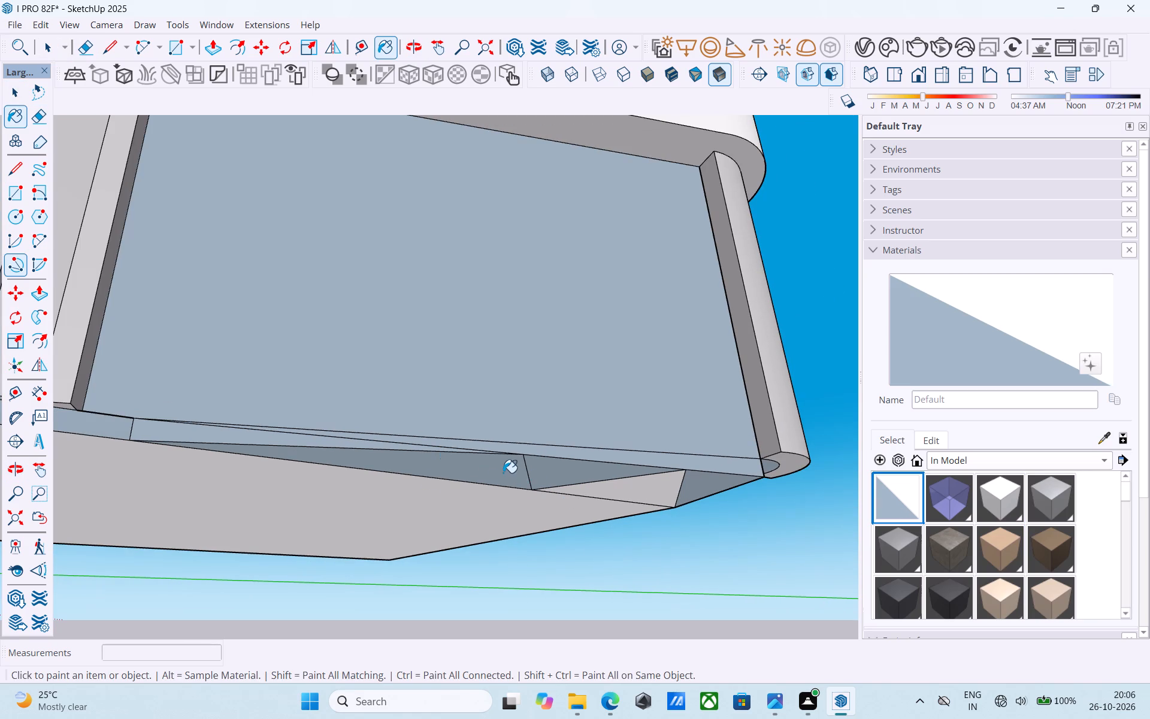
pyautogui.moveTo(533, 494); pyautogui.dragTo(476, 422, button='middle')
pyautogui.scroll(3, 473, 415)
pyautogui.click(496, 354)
# Paint the blue-grey triangular underside faces with the M01_Silver_Fog material.
pyautogui.scroll(2, 466, 374)
pyautogui.press('space')
pyautogui.click(425, 370)
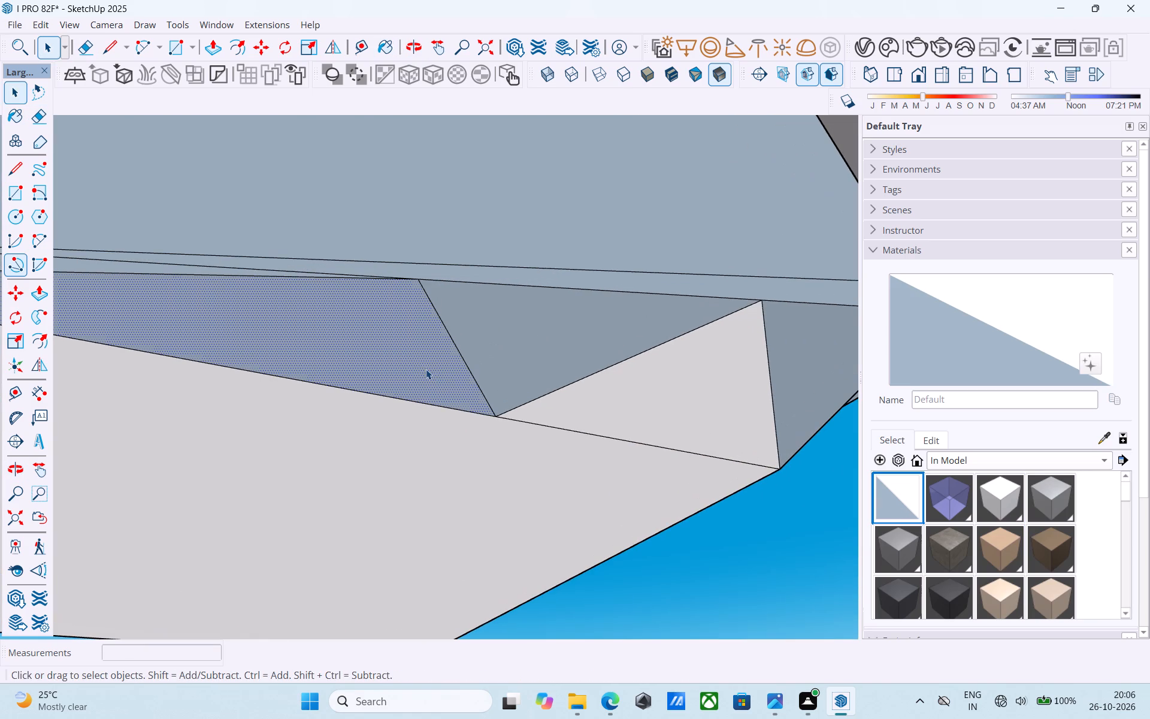
pyautogui.click(997, 496)
pyautogui.click(364, 343)
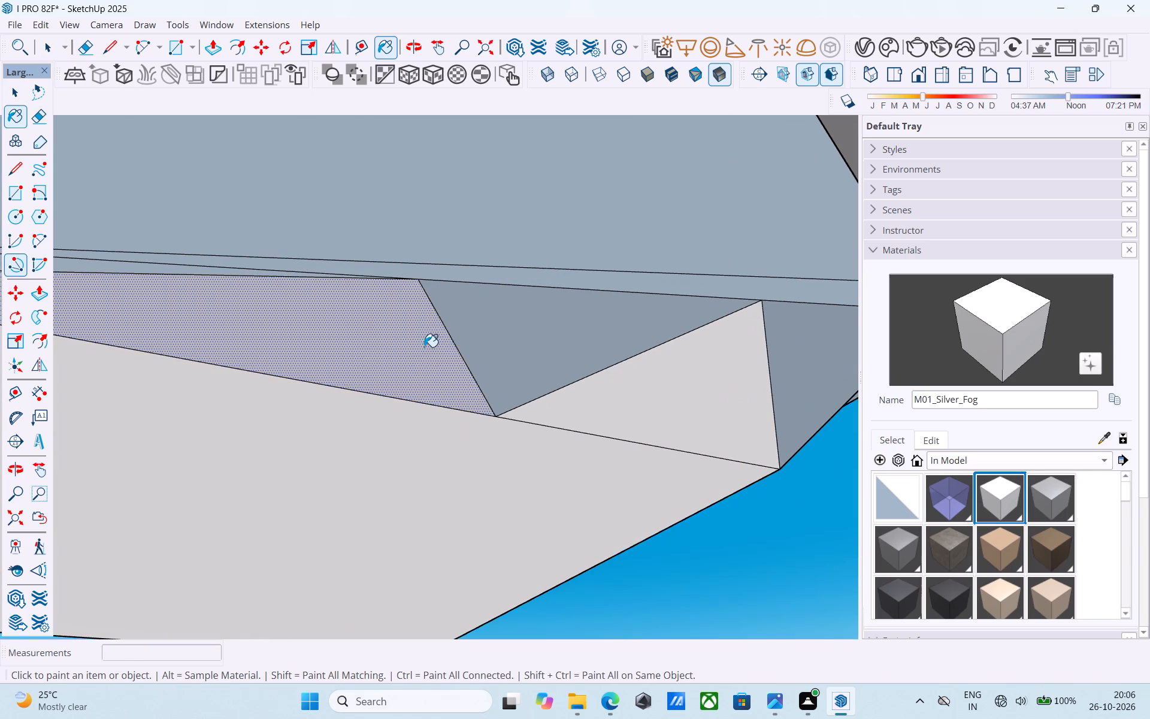
pyautogui.click(424, 347)
pyautogui.click(492, 352)
pyautogui.click(801, 374)
# Reverse the slab-edge face along the straight front, below the wall projections.
pyautogui.scroll(-3, 716, 401)
pyautogui.moveTo(655, 410); pyautogui.dragTo(638, 414, button='middle')
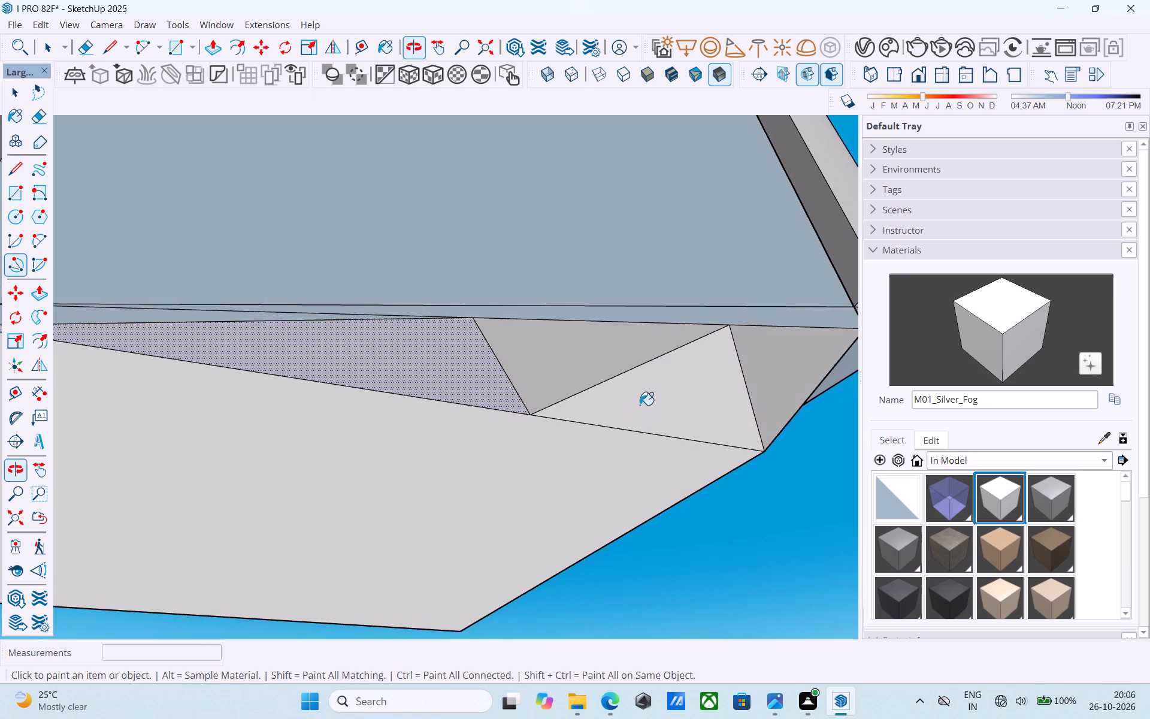
pyautogui.scroll(-4, 640, 400)
pyautogui.moveTo(639, 401); pyautogui.dragTo(703, 487, button='middle')
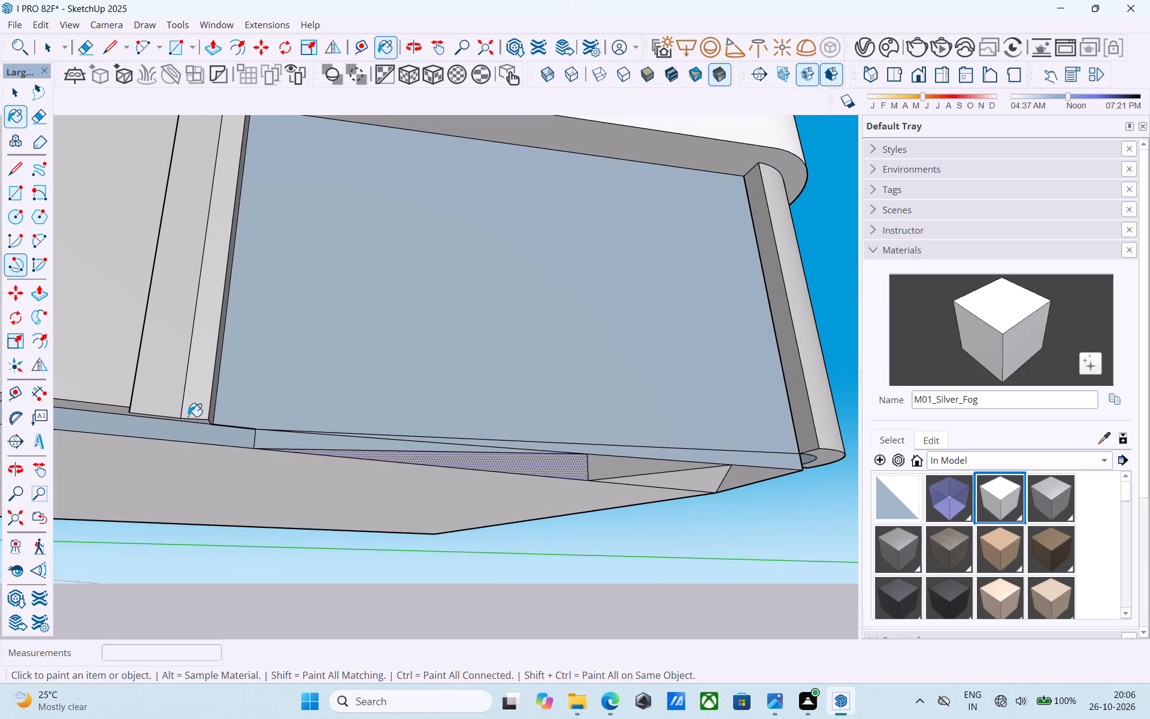
pyautogui.scroll(2, 192, 422)
pyautogui.press('space')
pyautogui.scroll(2, 199, 439)
pyautogui.click(205, 434)
pyautogui.rightClick(205, 434)
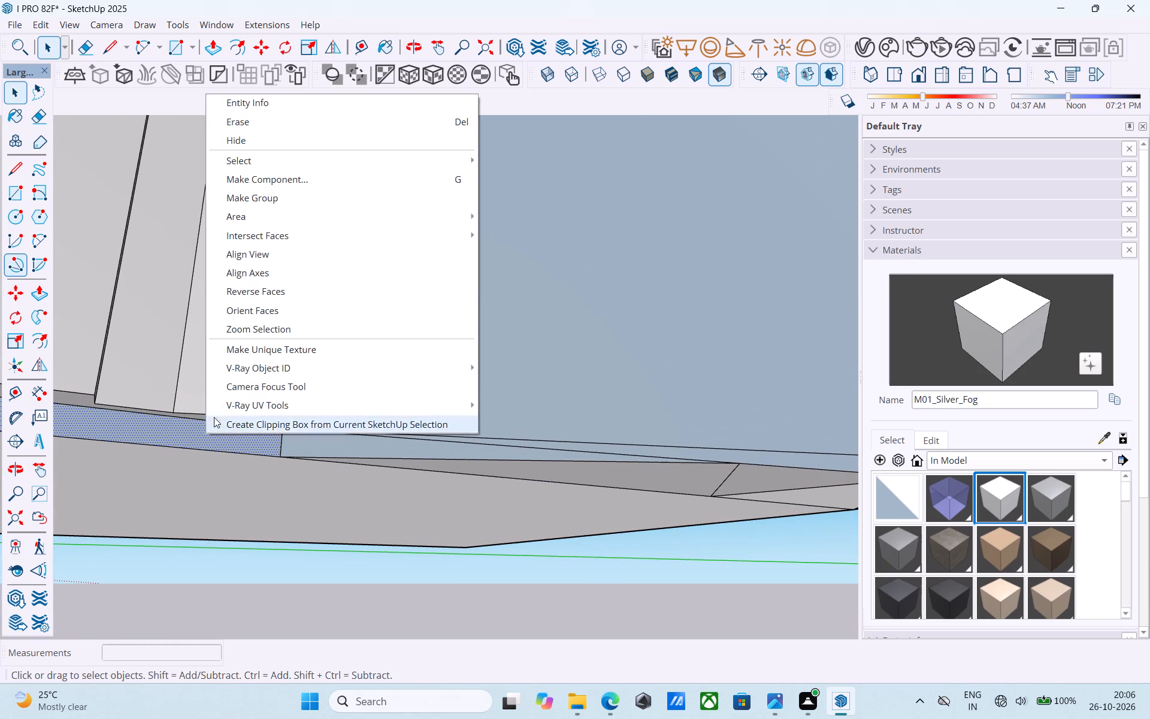
pyautogui.click(262, 288)
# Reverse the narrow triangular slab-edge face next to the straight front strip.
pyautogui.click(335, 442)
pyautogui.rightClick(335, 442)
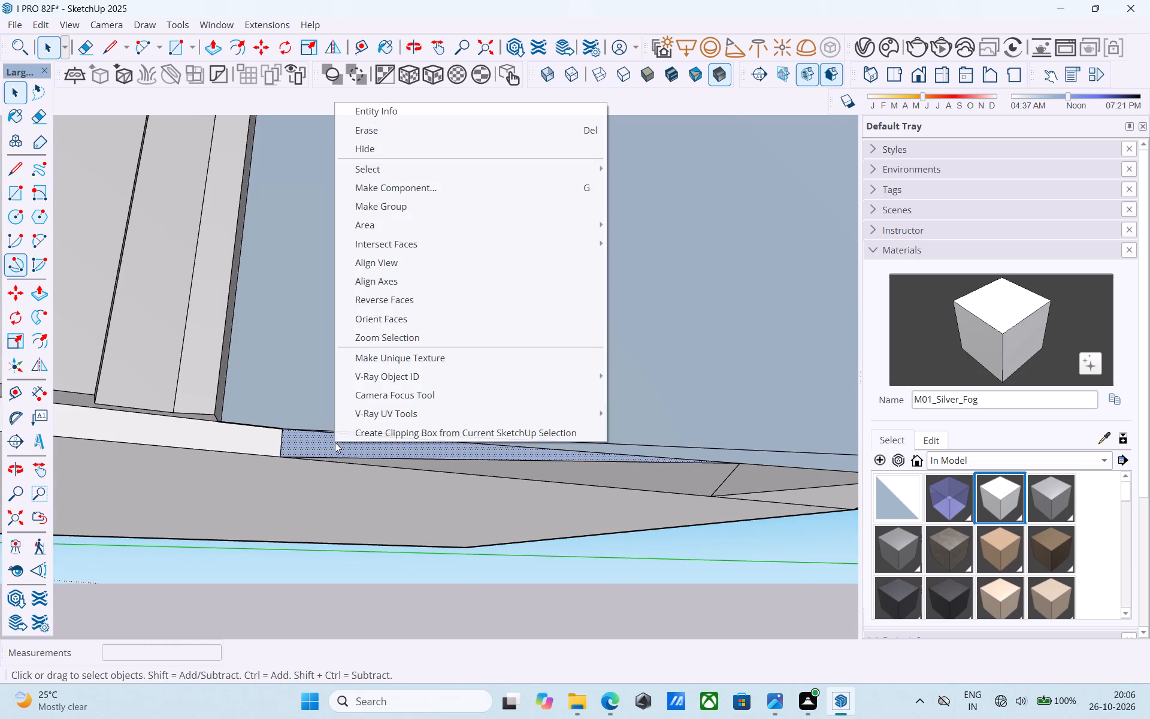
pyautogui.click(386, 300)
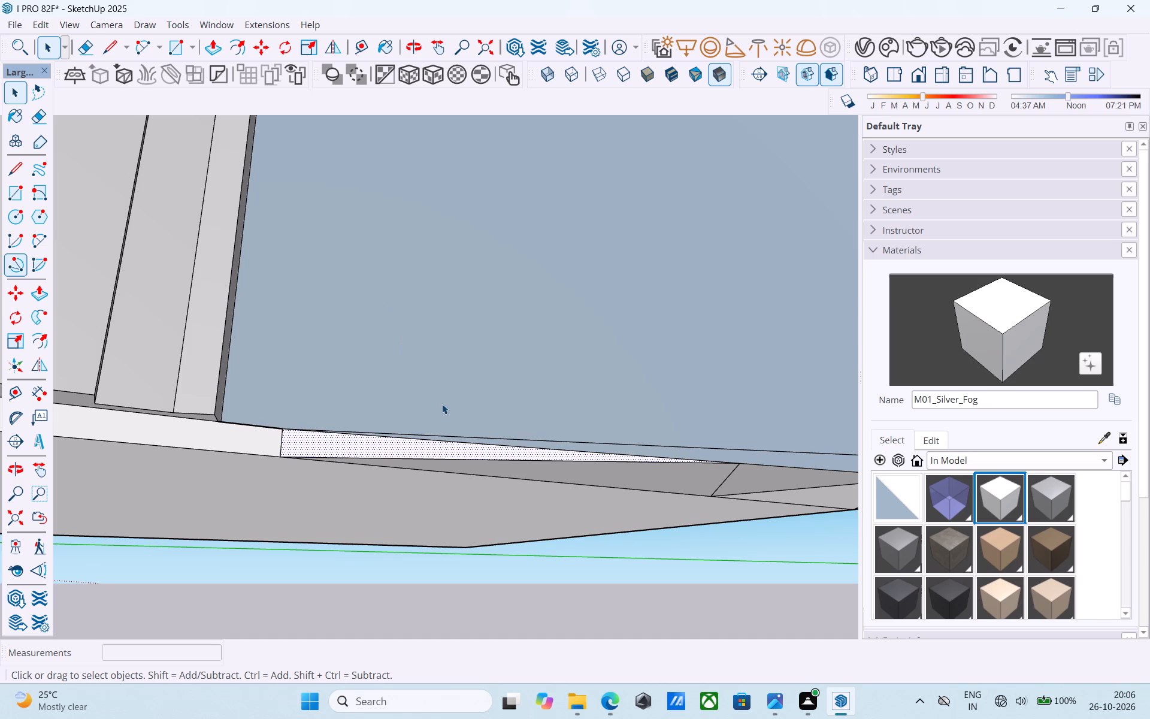
# Erase the slanted line dividing the narrow triangular face from the slab-edge strip above it.
pyautogui.press('e')
pyautogui.scroll(5, 467, 425)
pyautogui.click(505, 447)
# Reverse the slab-edge face running beneath the large blank wall to the rounded column.
pyautogui.scroll(-5, 277, 440)
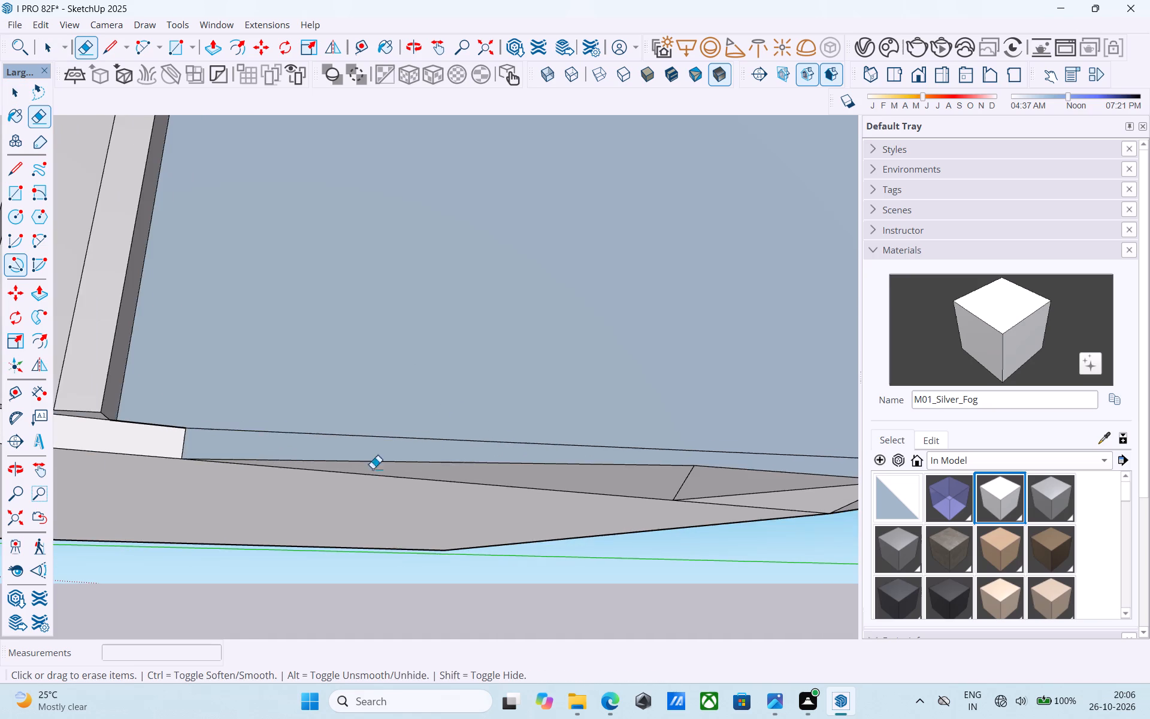
pyautogui.moveTo(374, 459); pyautogui.dragTo(143, 528, button='middle')
pyautogui.moveTo(178, 516); pyautogui.dragTo(127, 523, button='middle')
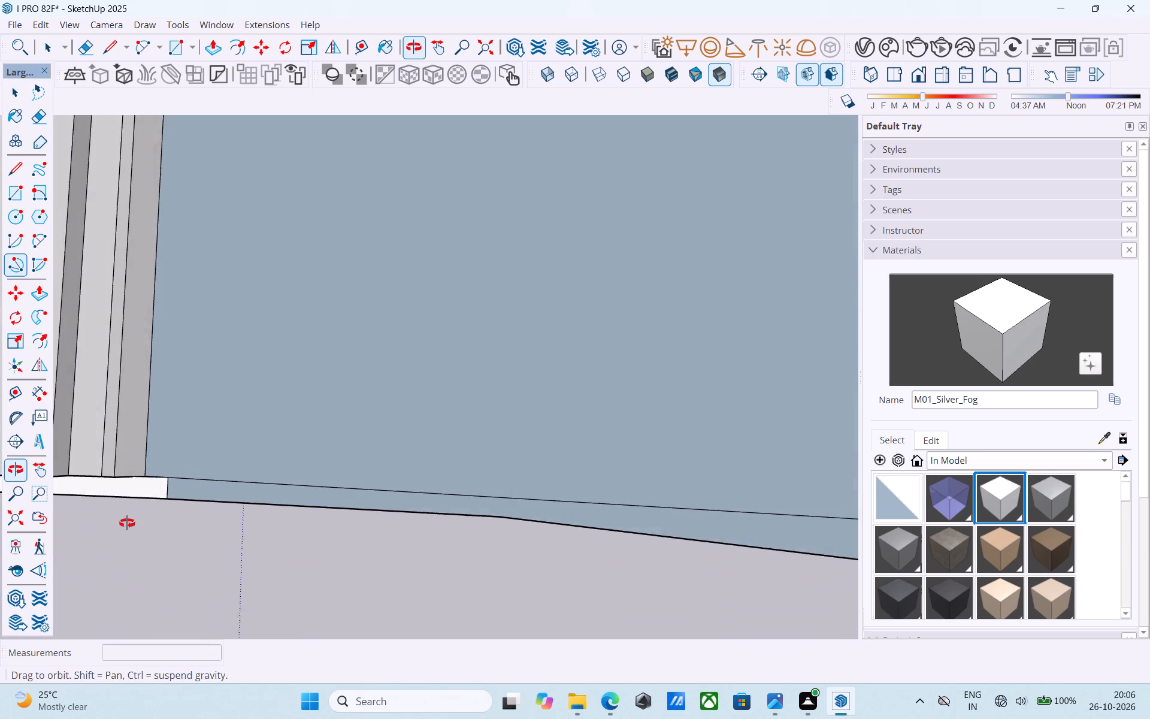
pyautogui.moveTo(127, 523); pyautogui.dragTo(125, 525, button='middle')
pyautogui.press('space')
pyautogui.click(310, 499)
pyautogui.rightClick(311, 499)
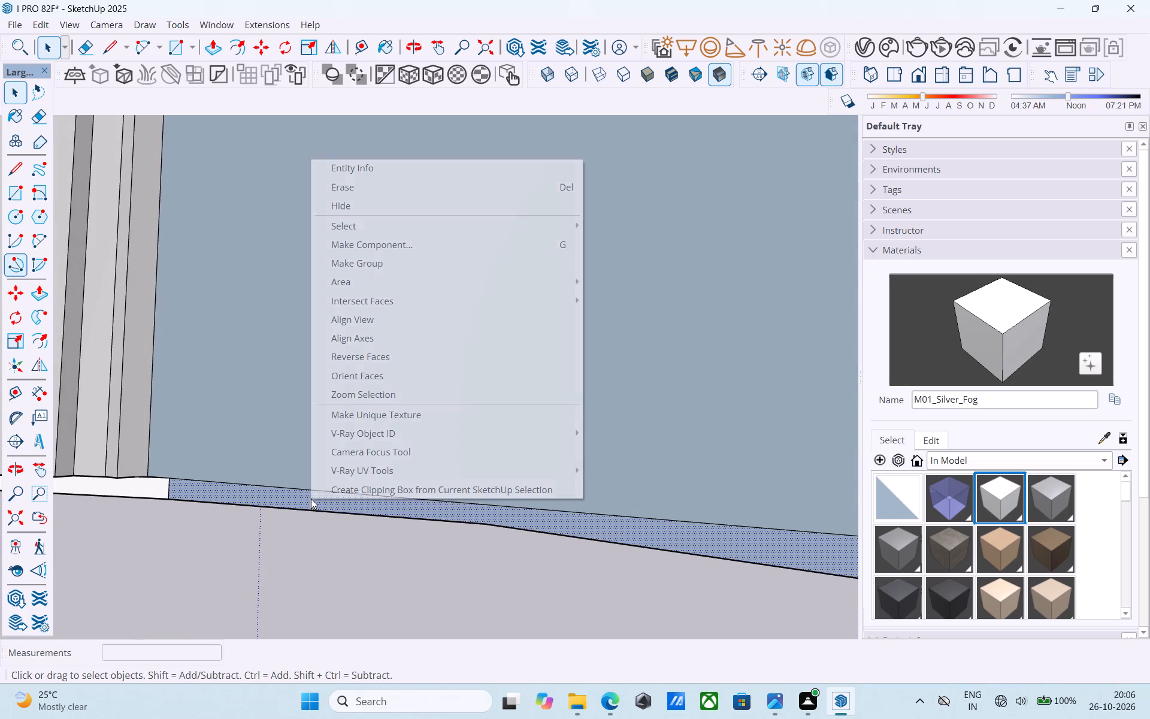
pyautogui.click(370, 350)
pyautogui.scroll(-2, 143, 492)
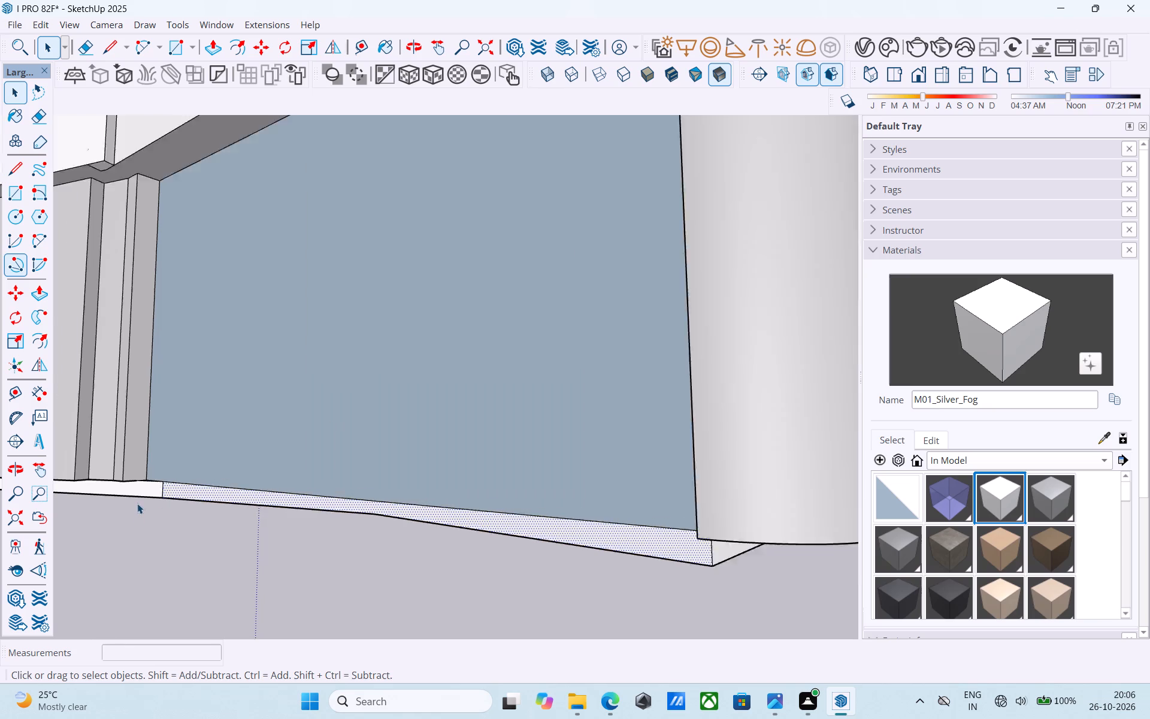
# Delete the large blank wall face between the wall projections and the rounded column on the ground storey.
pyautogui.scroll(-6, 137, 503)
pyautogui.scroll(2, 198, 473)
pyautogui.middleClick(198, 472)
pyautogui.scroll(6, 186, 460)
pyautogui.click(186, 458)
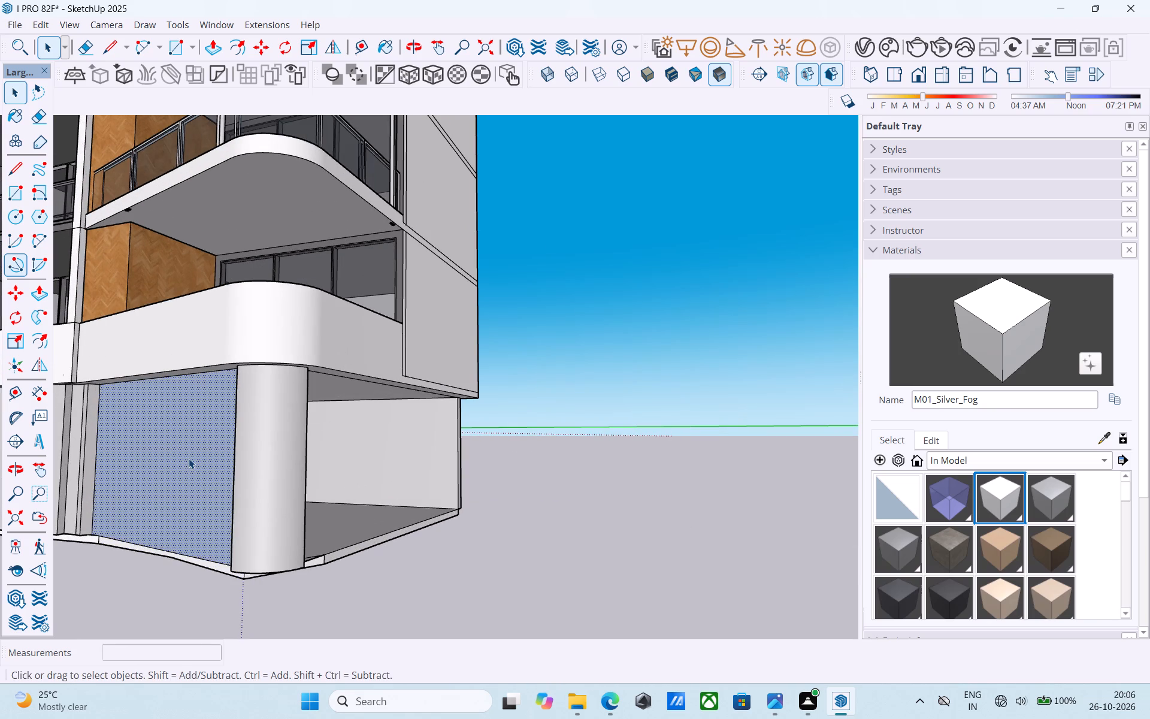
pyautogui.press('Delete')
# Push/Pull the recessed slab-edge face beside the rear corner outward 9", flush with the wall above.
pyautogui.scroll(-6, 194, 455)
pyautogui.moveTo(196, 454); pyautogui.dragTo(465, 454, button='middle')
pyautogui.keyDown('shift'); pyautogui.moveTo(205, 501); pyautogui.dragTo(464, 463, button='middle'); pyautogui.keyUp('shift')
pyautogui.moveTo(175, 500); pyautogui.dragTo(362, 471, button='middle')
pyautogui.scroll(7, 241, 502)
pyautogui.click(237, 480)
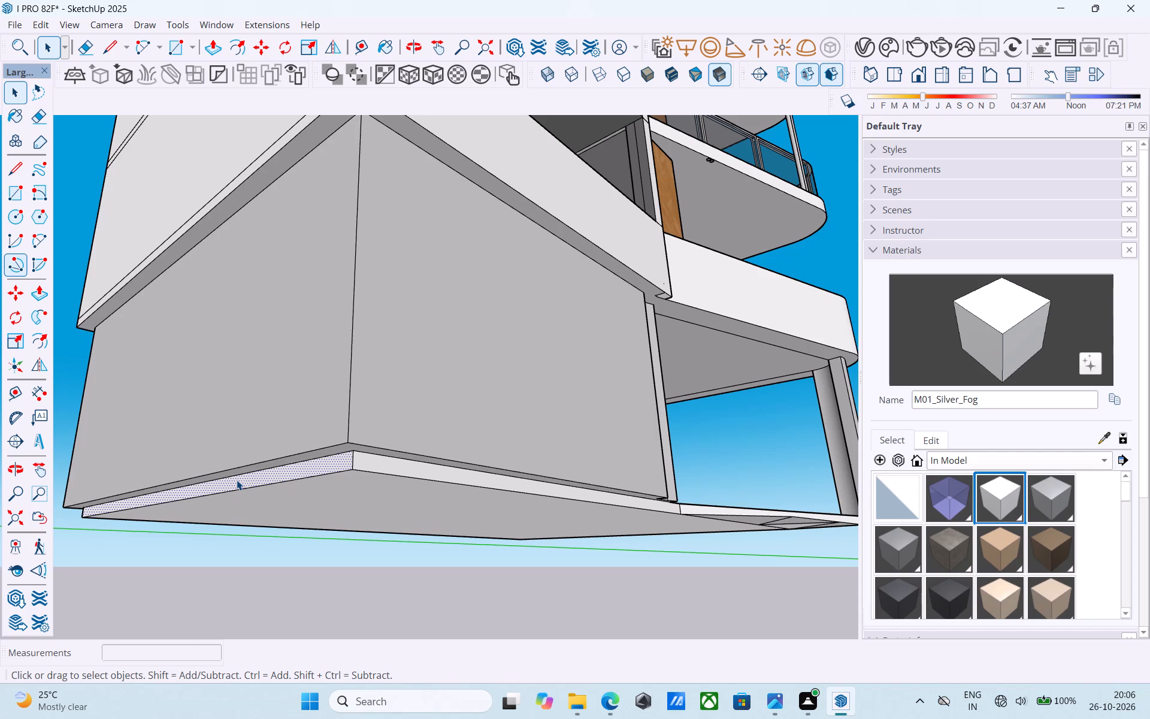
pyautogui.press('p')
pyautogui.click(237, 480)
pyautogui.click(244, 431)
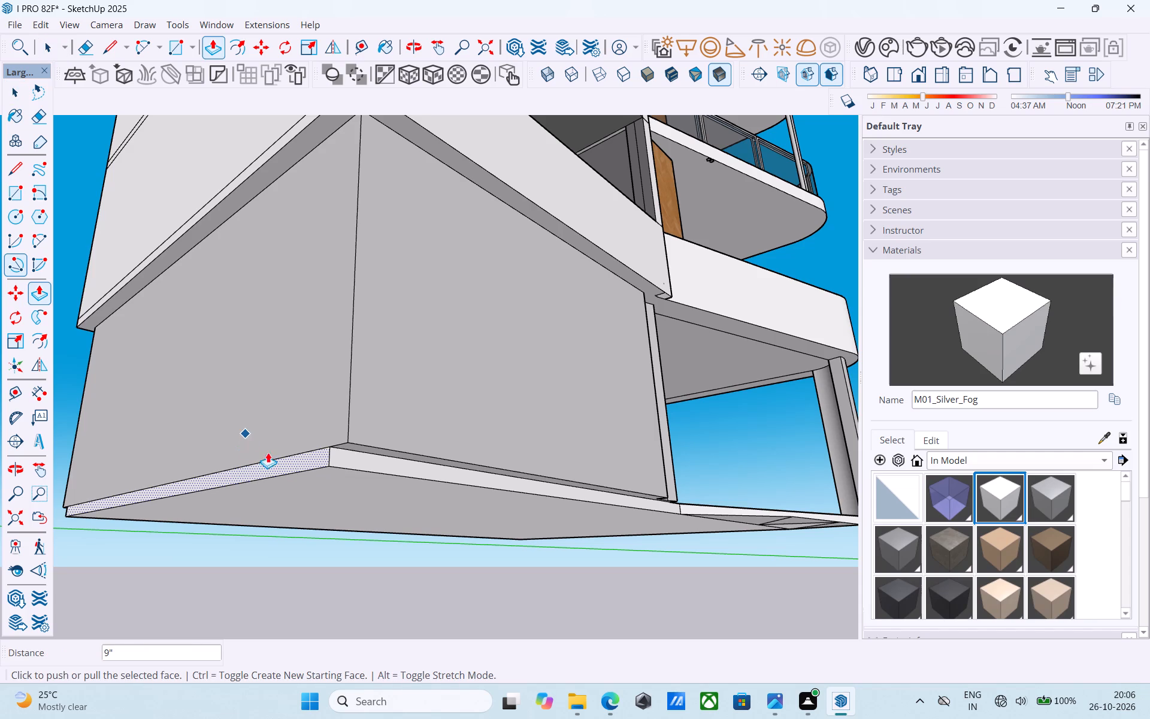
pyautogui.press('space')
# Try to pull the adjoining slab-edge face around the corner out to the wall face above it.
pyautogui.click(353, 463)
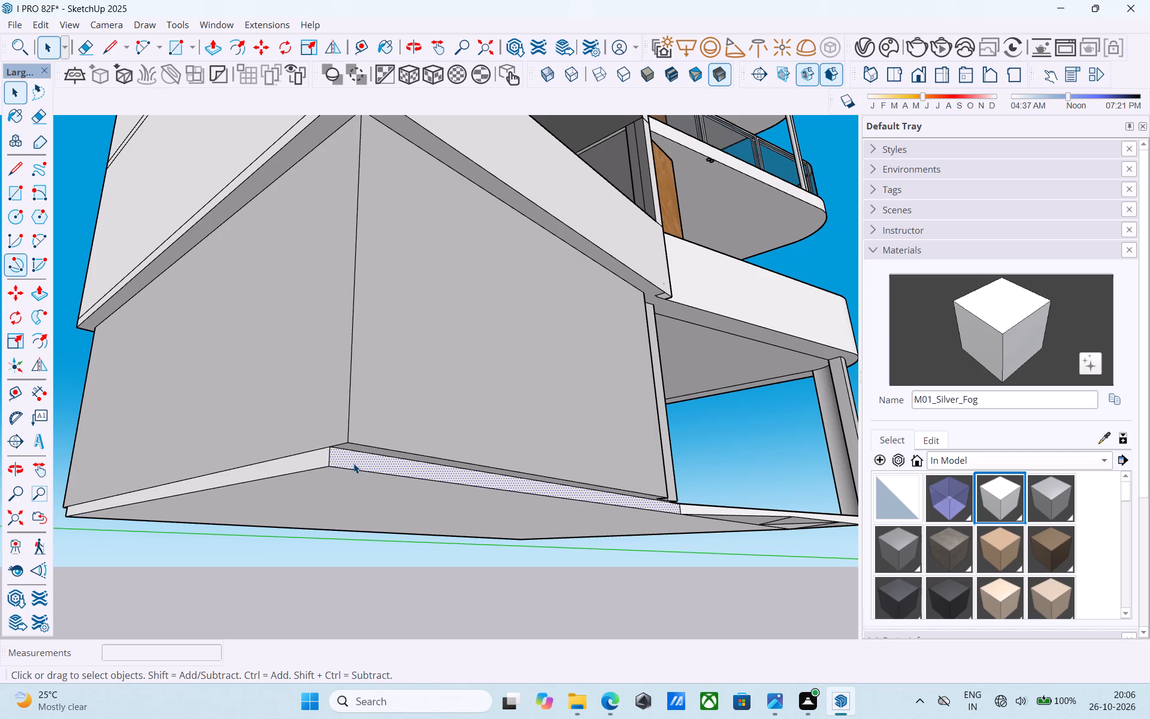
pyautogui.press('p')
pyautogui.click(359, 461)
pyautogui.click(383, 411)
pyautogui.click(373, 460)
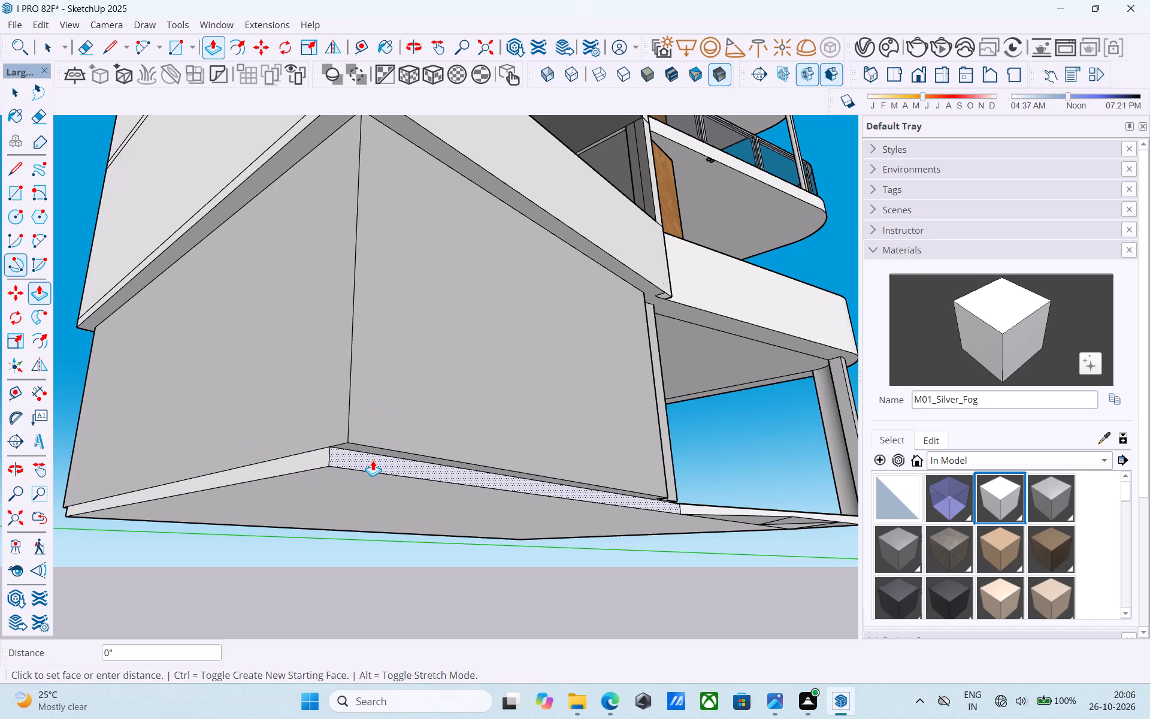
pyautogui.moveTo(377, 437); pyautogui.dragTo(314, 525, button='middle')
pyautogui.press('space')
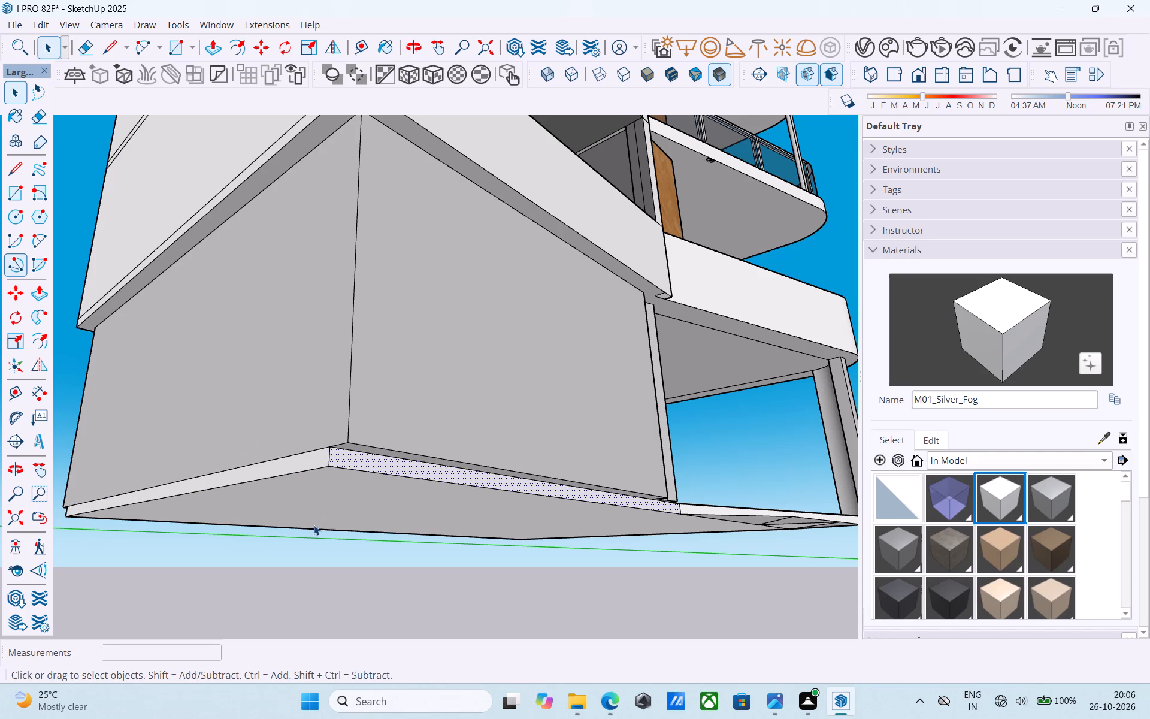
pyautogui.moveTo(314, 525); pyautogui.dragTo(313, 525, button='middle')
# Examine the ground storey and the whole building front from several angles.
pyautogui.scroll(-4, 267, 456)
pyautogui.moveTo(264, 466); pyautogui.dragTo(126, 593, button='middle')
pyautogui.moveTo(379, 493); pyautogui.dragTo(98, 446, button='middle')
pyautogui.scroll(-4, 231, 410)
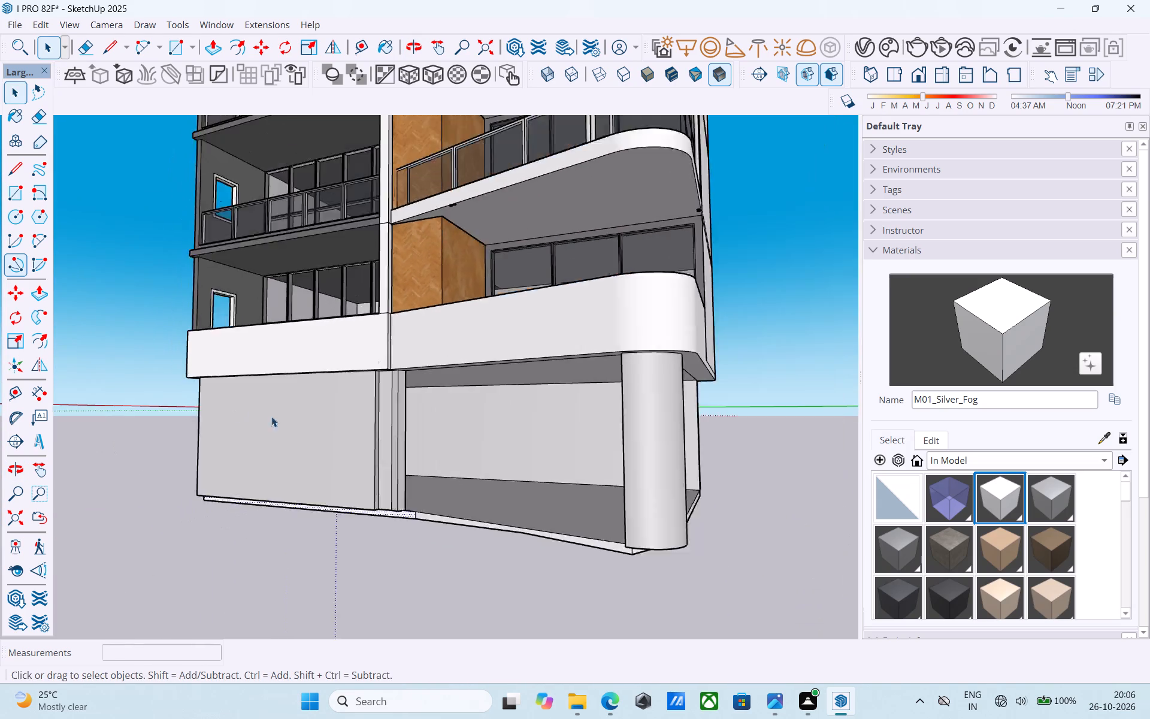
pyautogui.scroll(-1, 271, 416)
pyautogui.moveTo(414, 428); pyautogui.dragTo(235, 489, button='middle')
pyautogui.scroll(-14, 235, 490)
pyautogui.moveTo(428, 475); pyautogui.dragTo(792, 472, button='middle')
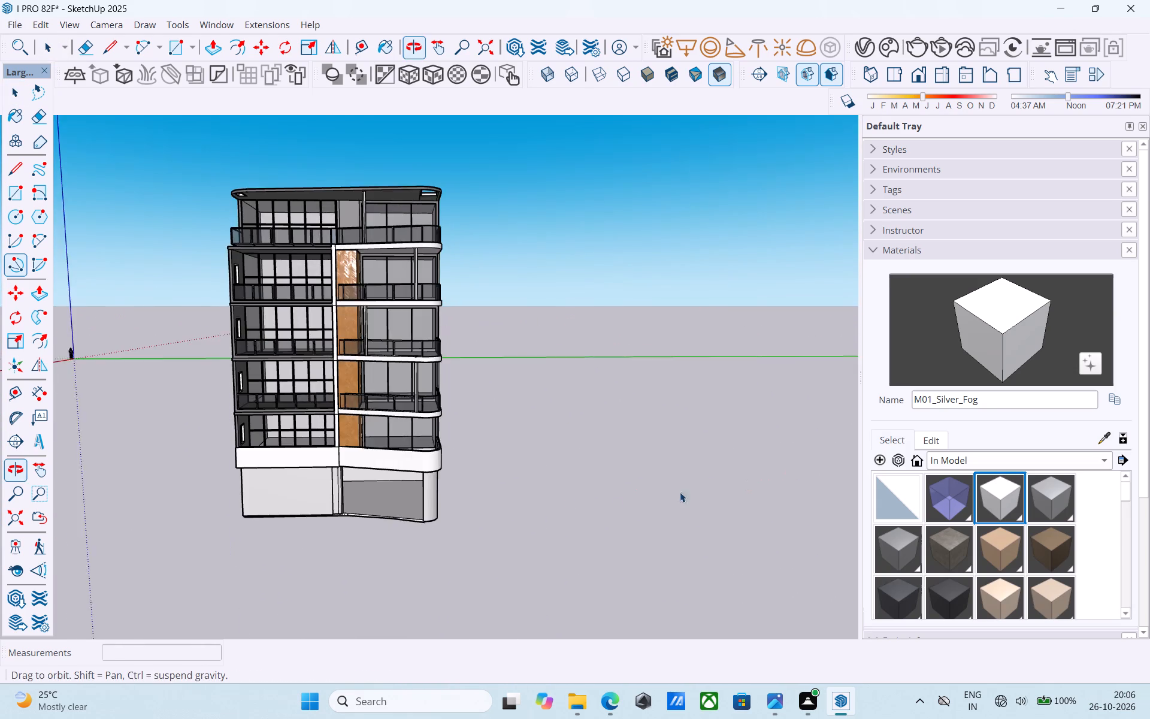
pyautogui.scroll(1, 568, 488)
pyautogui.moveTo(484, 573); pyautogui.dragTo(528, 557, button='middle')
pyautogui.moveTo(291, 557); pyautogui.dragTo(220, 564, button='middle')
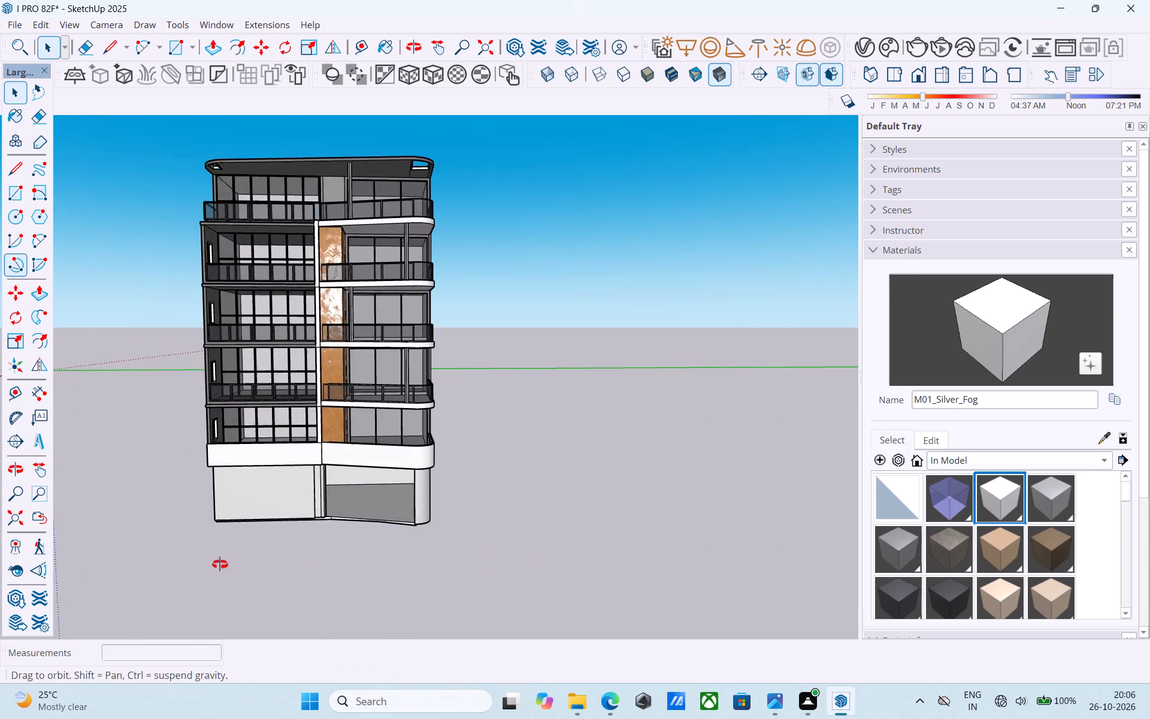
pyautogui.moveTo(220, 564); pyautogui.dragTo(207, 564, button='middle')
pyautogui.scroll(5, 319, 454)
pyautogui.scroll(-6, 372, 552)
pyautogui.moveTo(376, 565); pyautogui.dragTo(382, 509, button='middle')
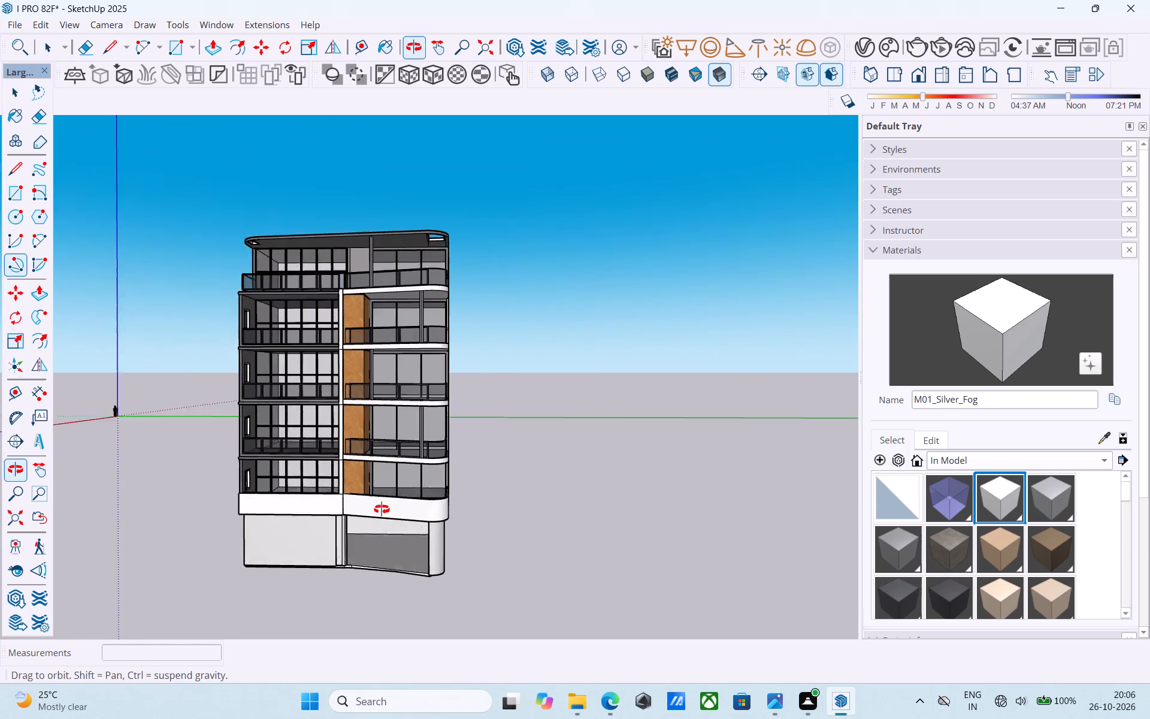
pyautogui.moveTo(382, 509); pyautogui.dragTo(355, 465, button='middle')
# Copy the lowest wood-clad box about 10' 6" straight down, placing it beneath the parapet band in the open ground storey.
pyautogui.scroll(8, 330, 497)
pyautogui.click(377, 453)
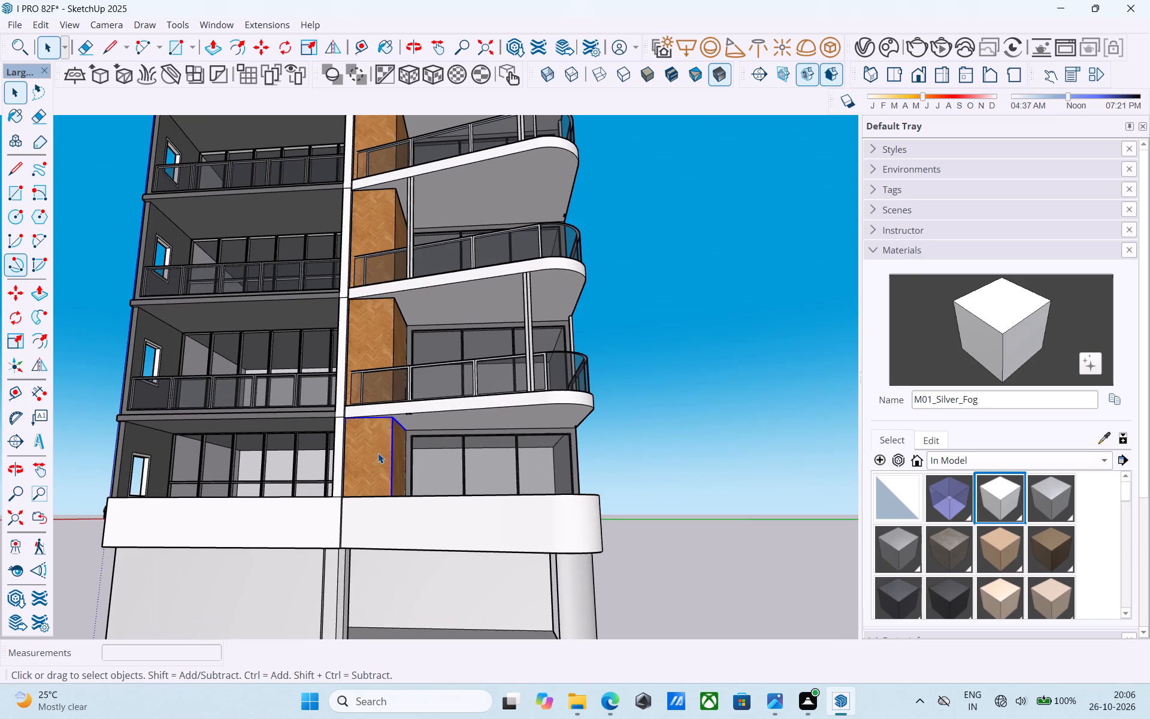
pyautogui.press('m')
pyautogui.click(333, 421)
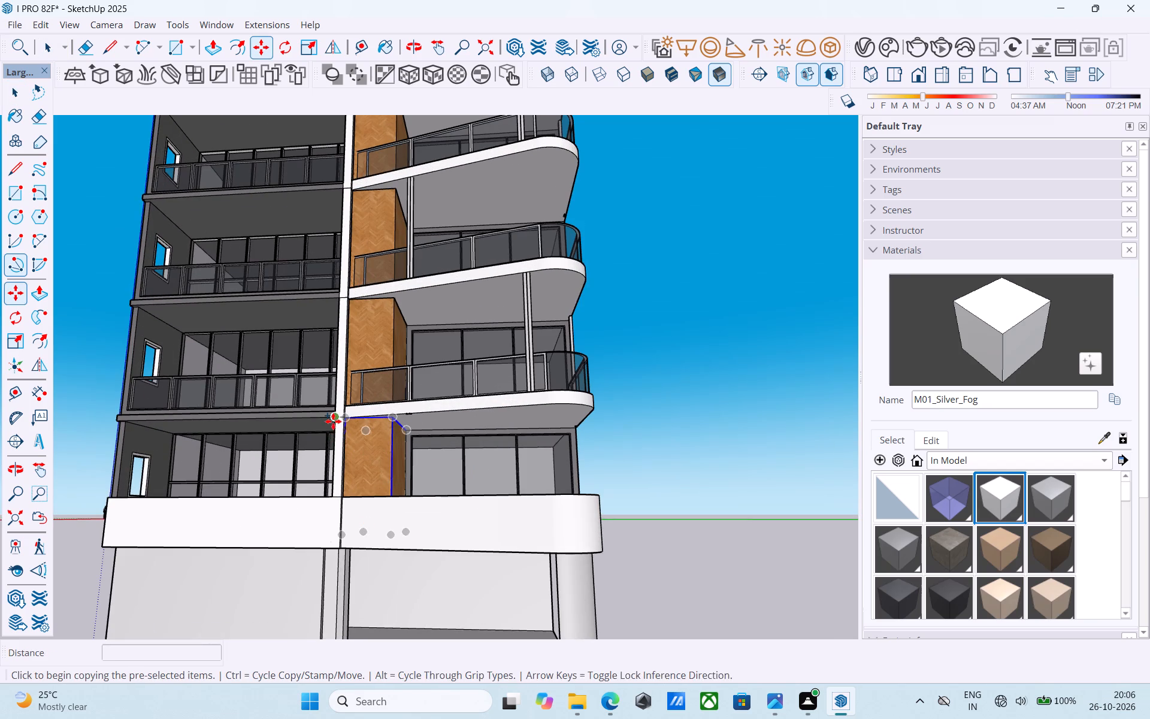
pyautogui.moveTo(350, 579); pyautogui.dragTo(380, 500, button='middle')
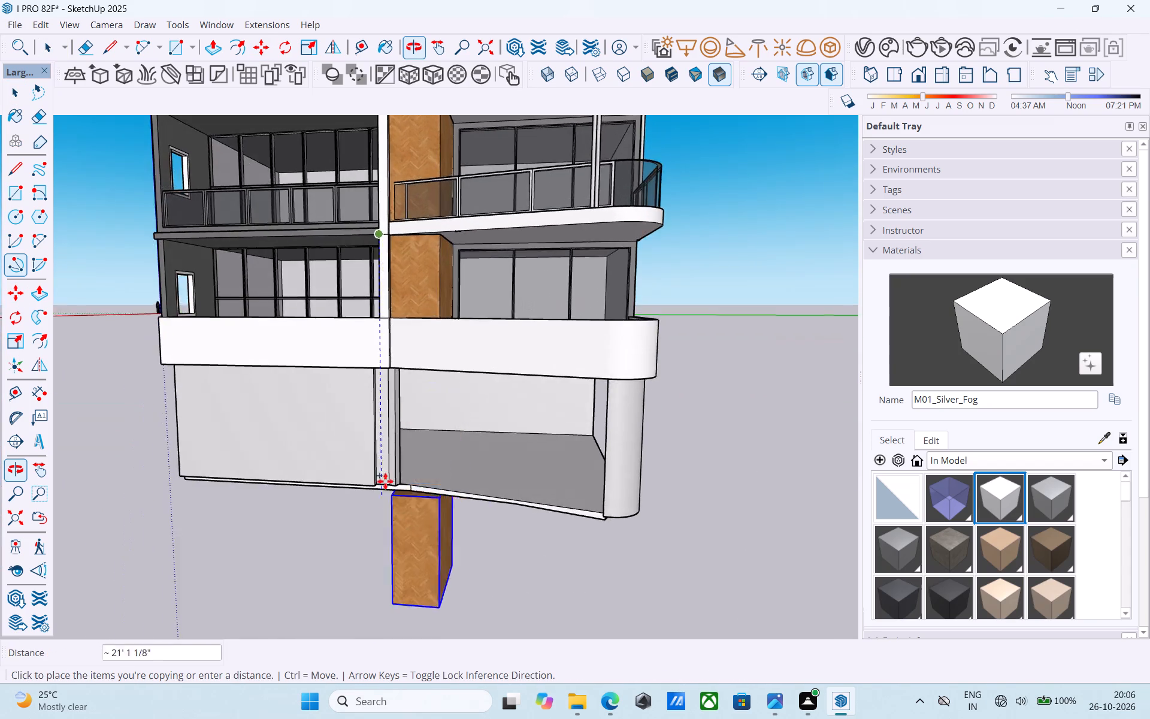
pyautogui.scroll(3, 392, 452)
pyautogui.scroll(7, 389, 362)
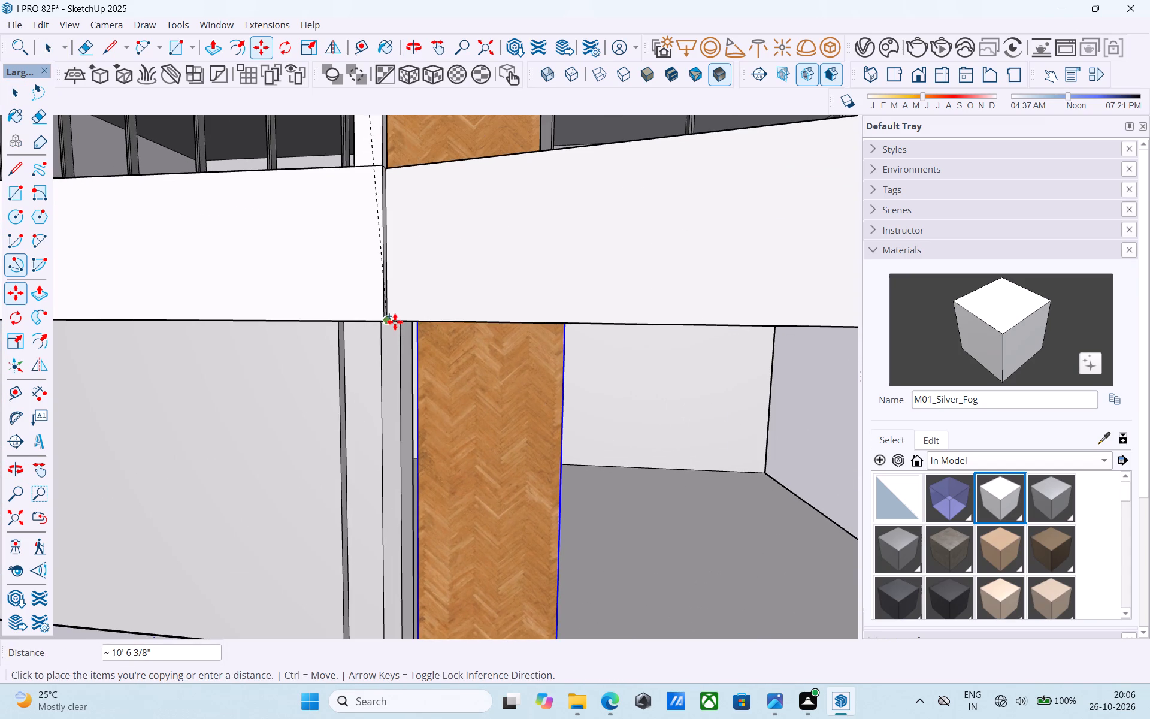
pyautogui.click(395, 322)
pyautogui.moveTo(478, 400); pyautogui.dragTo(308, 382, button='middle')
pyautogui.scroll(-11, 308, 382)
pyautogui.moveTo(340, 417); pyautogui.dragTo(437, 442, button='middle')
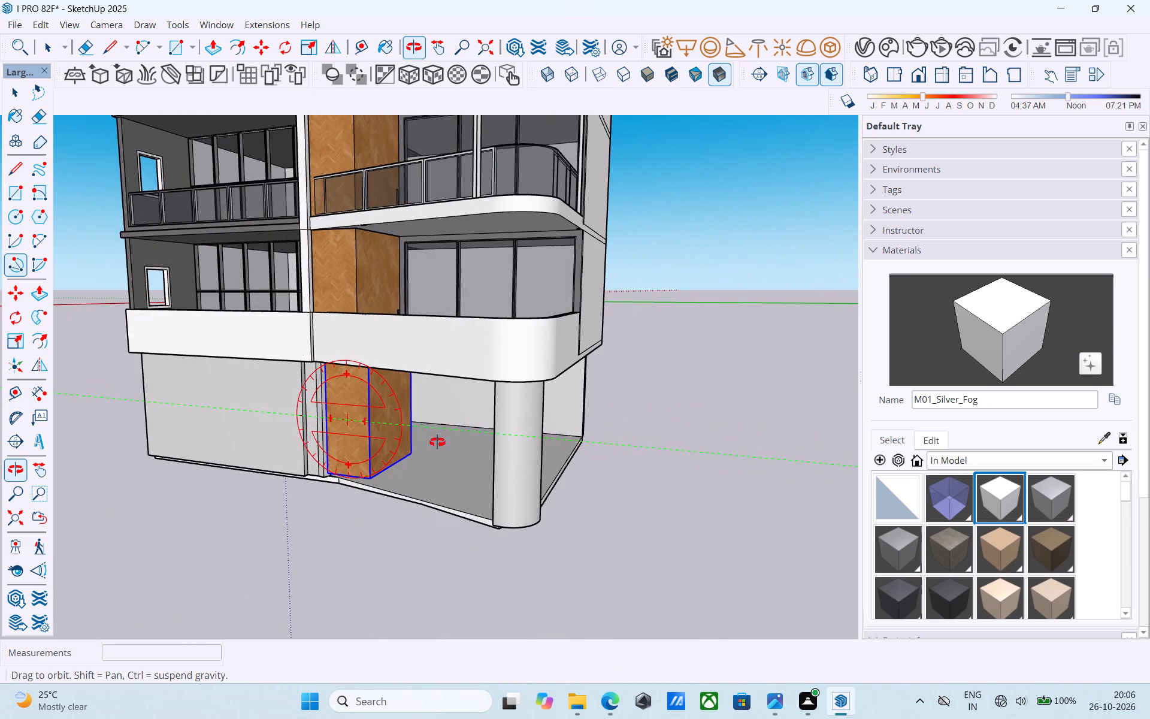
pyautogui.moveTo(437, 442); pyautogui.dragTo(456, 442, button='middle')
pyautogui.press('space')
# Draw a short vertical line on the open side, extending the upper wall's inner edge down across the slab band.
pyautogui.scroll(-3, 461, 434)
pyautogui.moveTo(459, 433); pyautogui.dragTo(170, 410, button='middle')
pyautogui.moveTo(503, 448); pyautogui.dragTo(174, 435, button='middle')
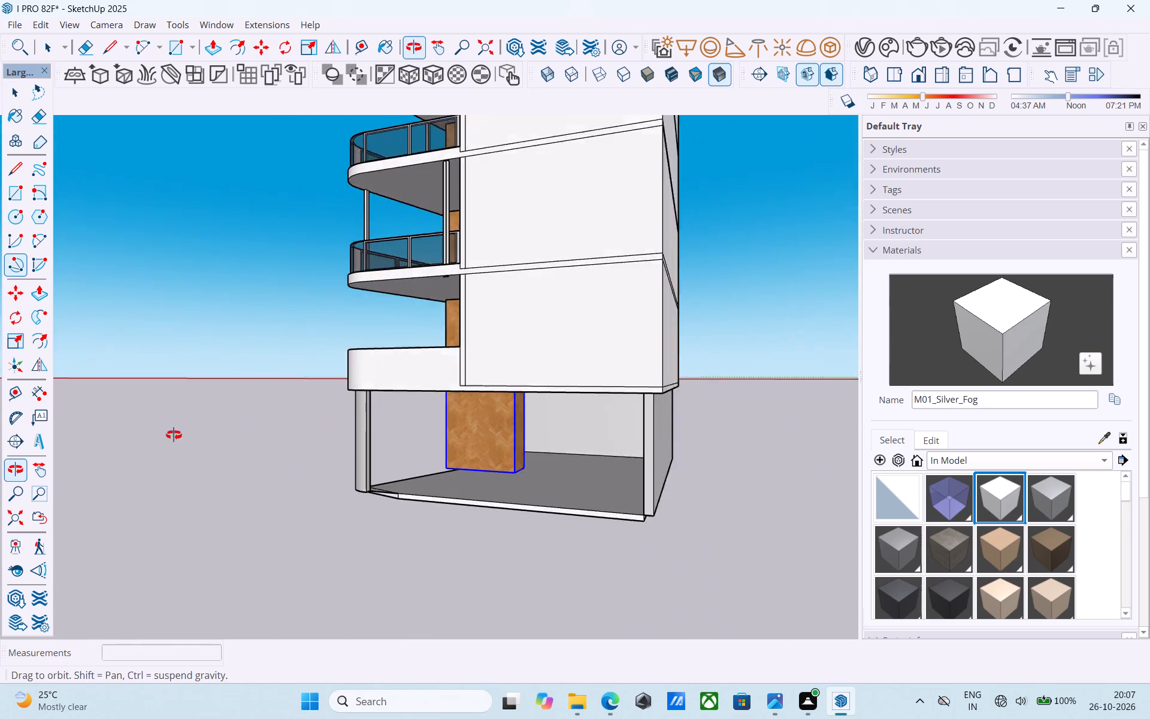
pyautogui.moveTo(174, 435); pyautogui.dragTo(165, 437, button='middle')
pyautogui.scroll(6, 467, 494)
pyautogui.moveTo(524, 457); pyautogui.dragTo(582, 403, button='middle')
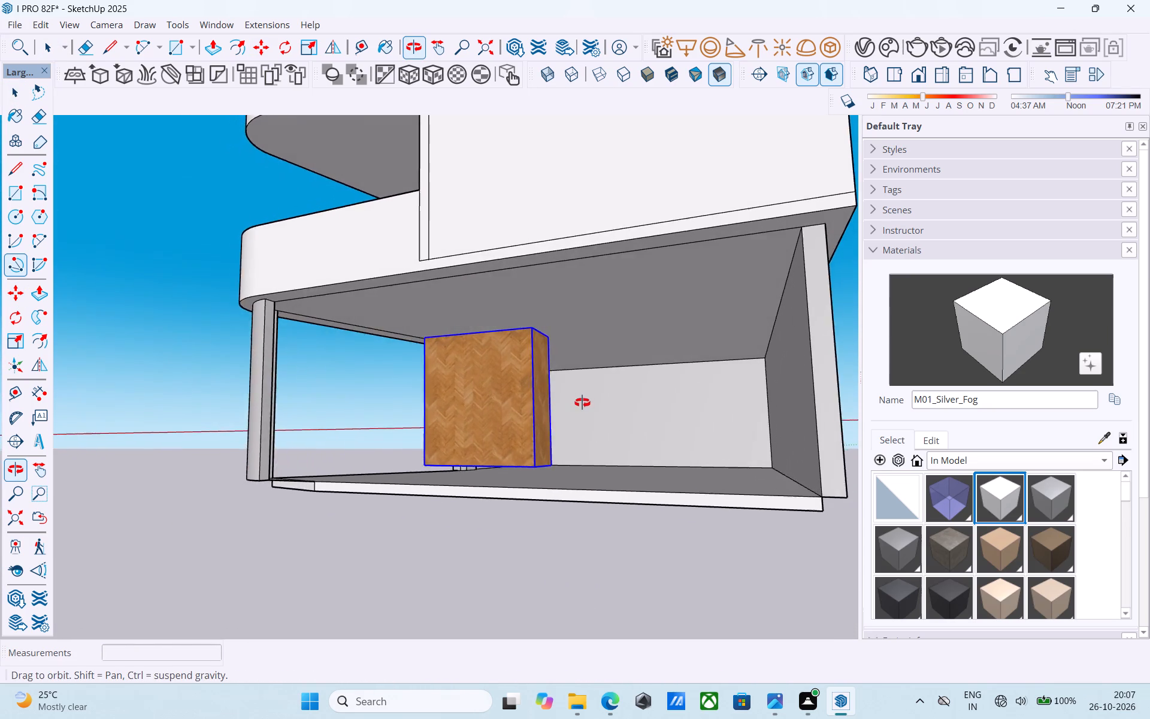
pyautogui.moveTo(582, 403); pyautogui.dragTo(594, 428, button='middle')
pyautogui.scroll(-4, 588, 422)
pyautogui.moveTo(657, 431); pyautogui.dragTo(815, 443, button='middle')
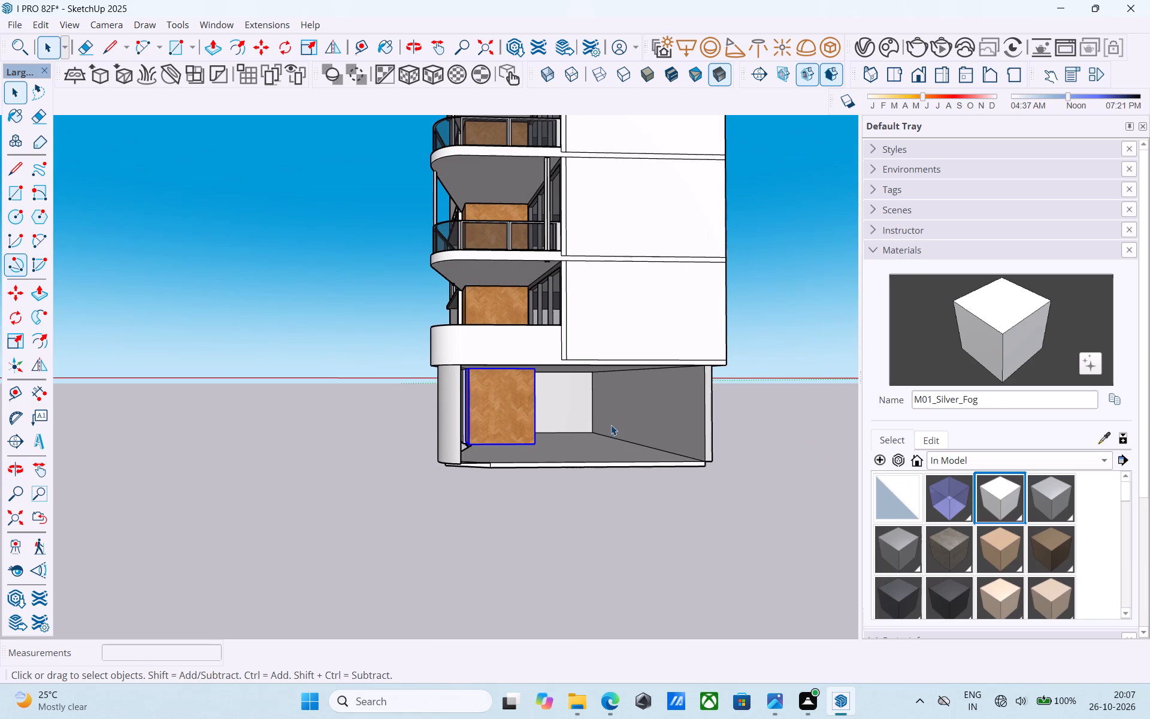
pyautogui.press('l')
pyautogui.scroll(7, 580, 382)
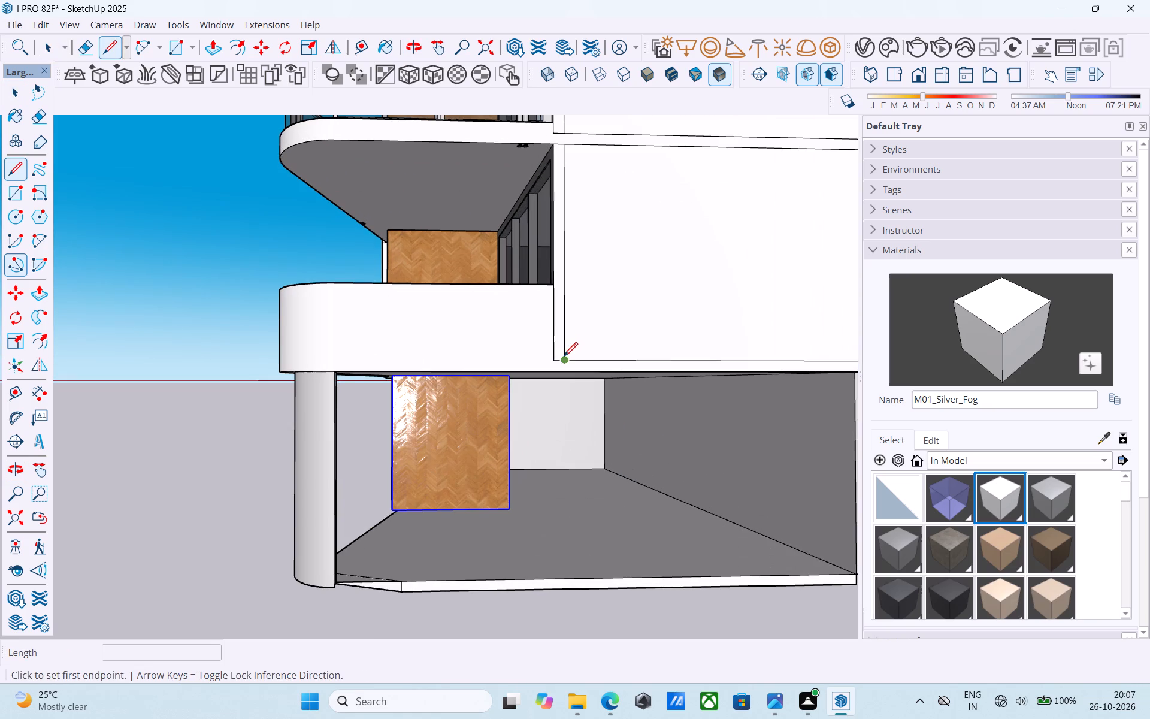
pyautogui.click(564, 358)
pyautogui.click(564, 369)
# Draw a line about 38' 6" long across the ground-storey ceiling, from the slab band's bottom edge to the opposite wall.
pyautogui.moveTo(562, 404); pyautogui.dragTo(556, 349, button='middle')
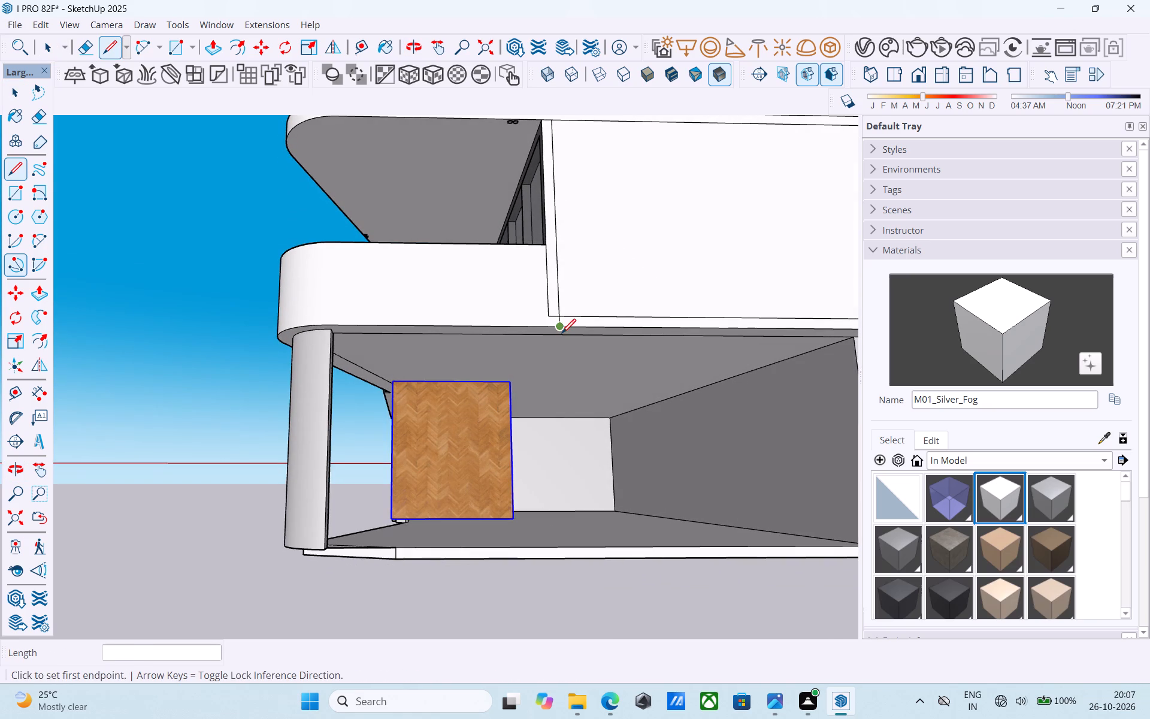
pyautogui.click(562, 334)
pyautogui.moveTo(544, 432); pyautogui.dragTo(529, 424, button='middle')
pyautogui.scroll(8, 533, 418)
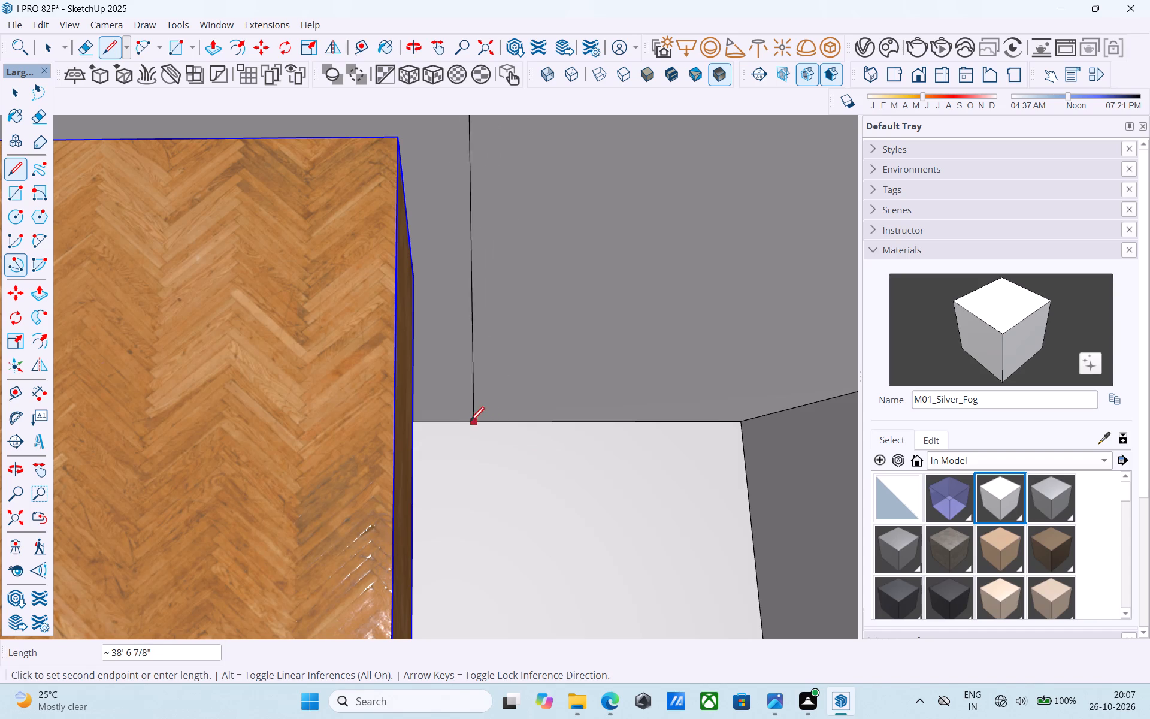
pyautogui.scroll(-9, 441, 424)
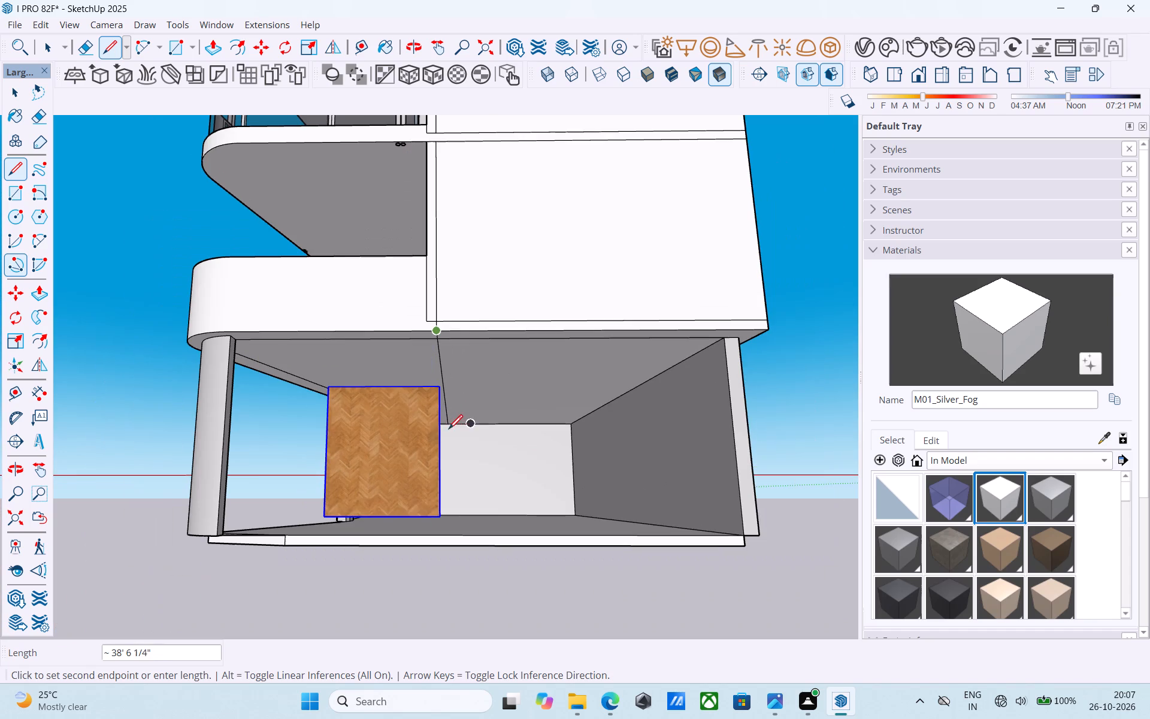
pyautogui.scroll(3, 438, 366)
pyautogui.moveTo(437, 390); pyautogui.dragTo(419, 400, button='middle')
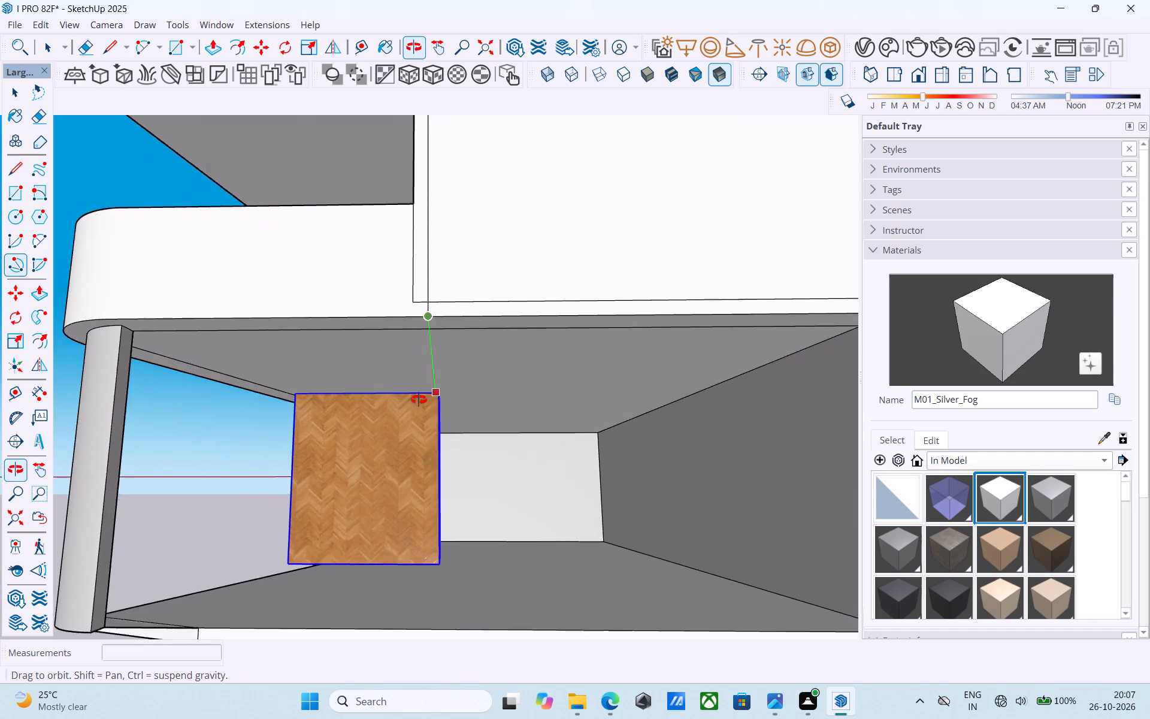
pyautogui.moveTo(419, 400); pyautogui.dragTo(358, 440, button='middle')
pyautogui.scroll(13, 435, 427)
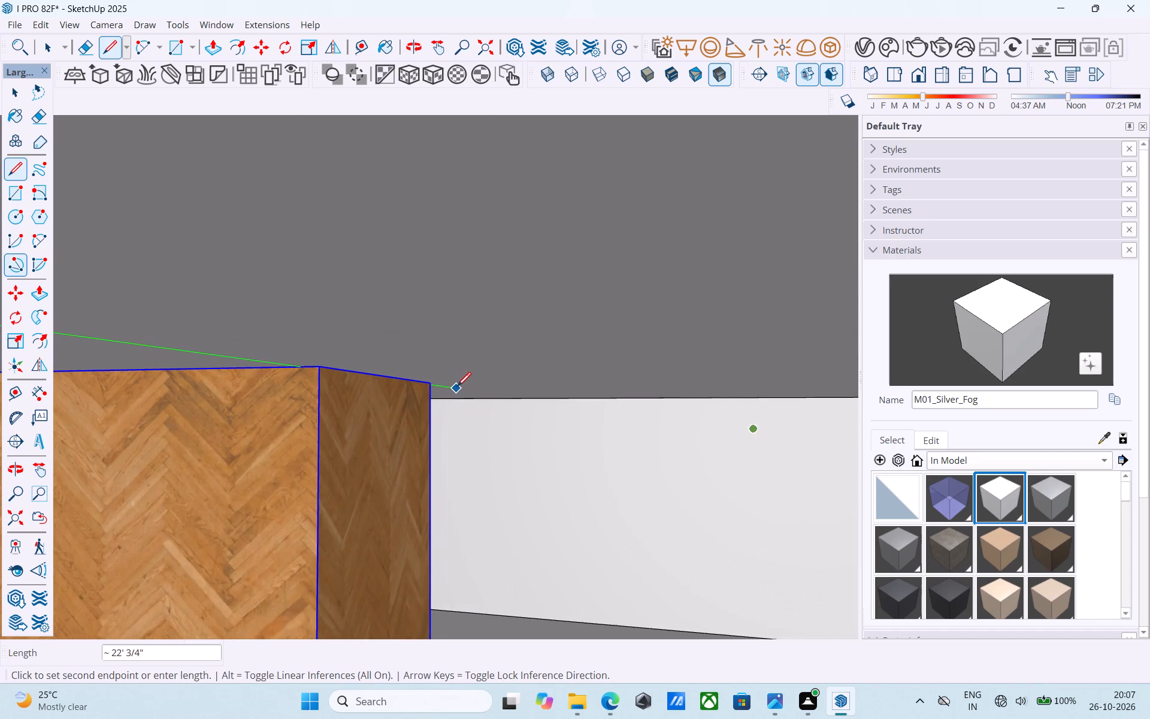
pyautogui.click(532, 396)
pyautogui.press('space')
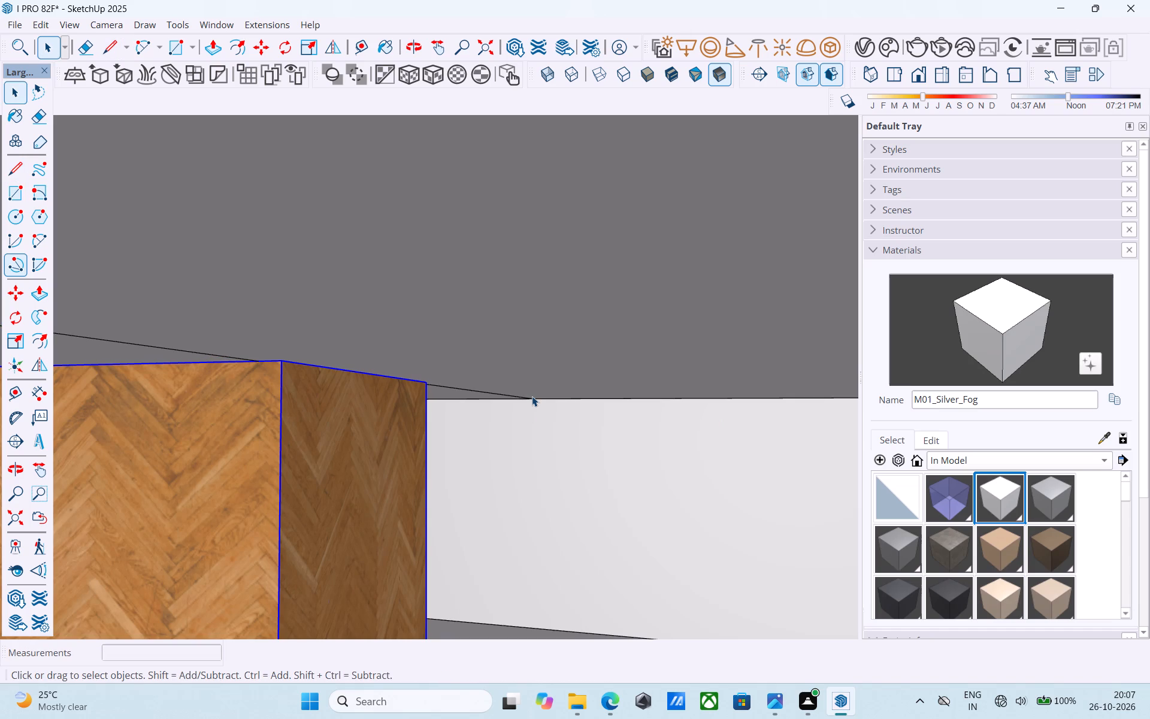
# Copy the ceiling line 6" away from the wood-clad box to outline a narrow strip.
pyautogui.click(527, 398)
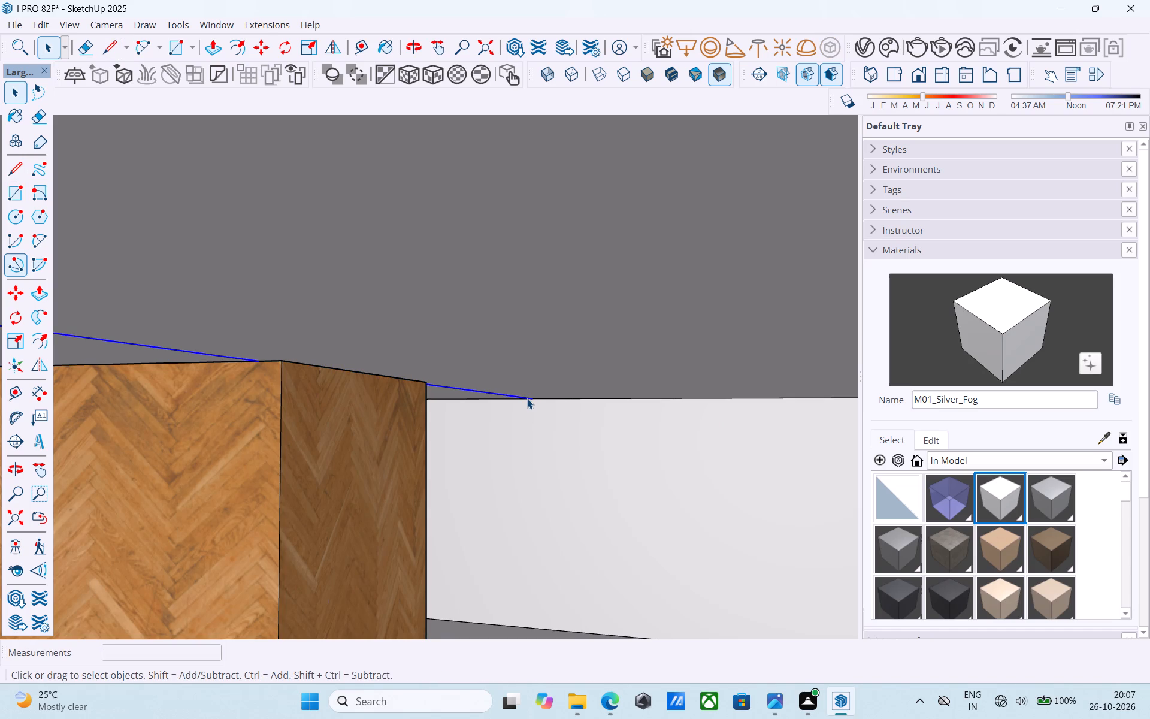
pyautogui.press('m')
pyautogui.click(527, 400)
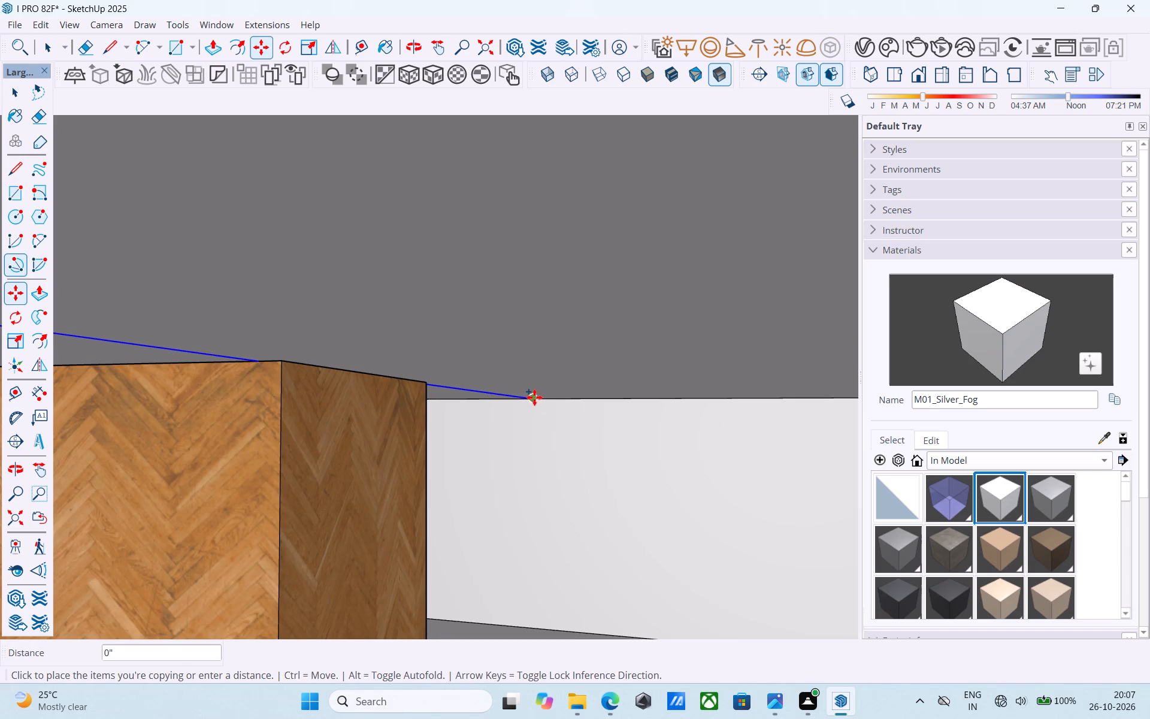
pyautogui.click(545, 394)
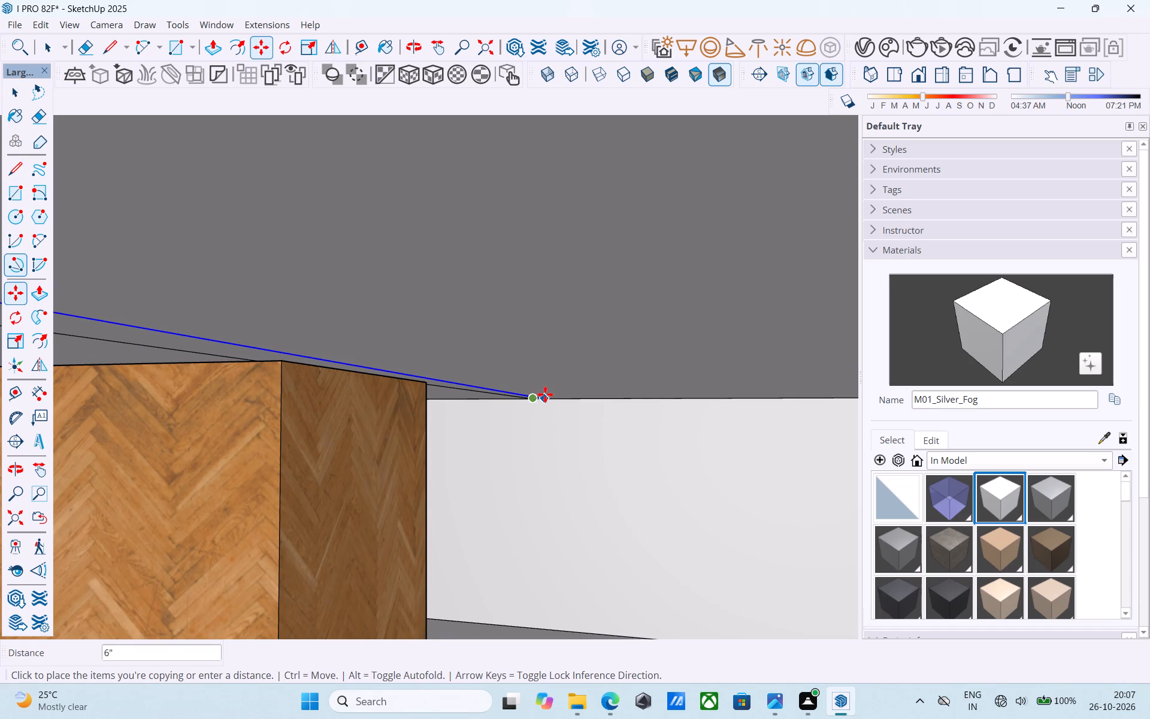
pyautogui.scroll(1, 545, 394)
pyautogui.moveTo(545, 394); pyautogui.dragTo(600, 398, button='middle')
pyautogui.press('space')
# Move the ground-storey wood-clad box a few inches sideways, away from the two ceiling lines.
pyautogui.scroll(-4, 589, 404)
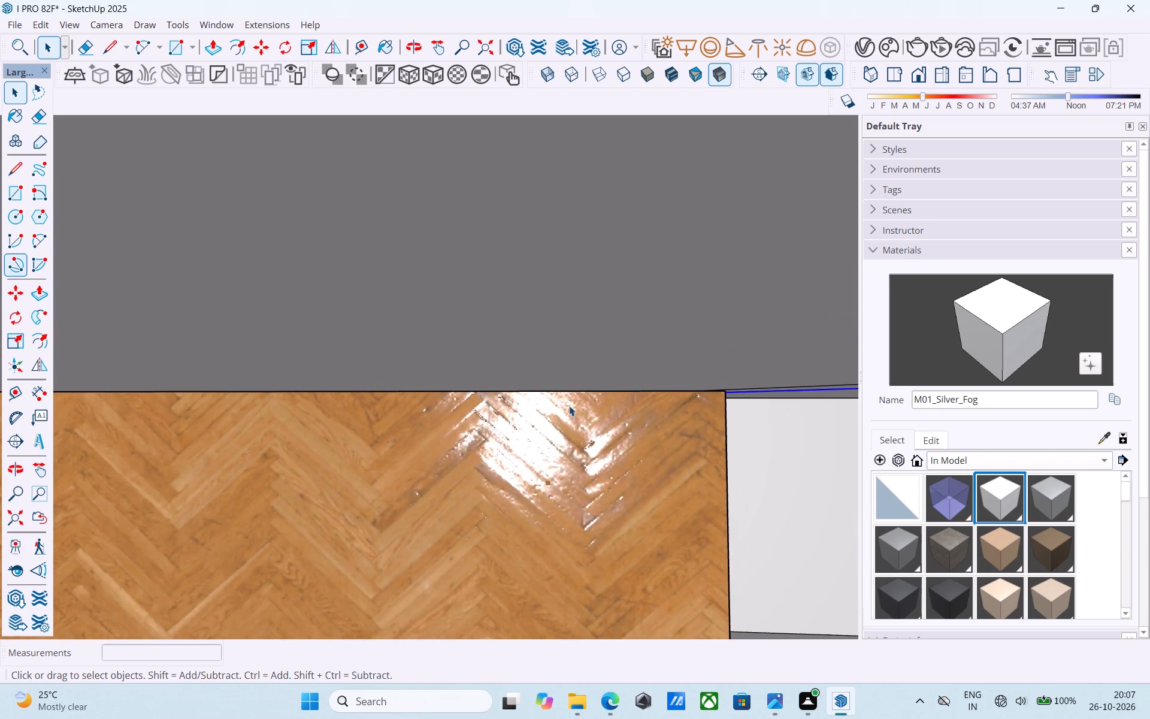
pyautogui.scroll(-7, 569, 406)
pyautogui.moveTo(523, 422); pyautogui.dragTo(482, 336, button='middle')
pyautogui.scroll(-9, 475, 340)
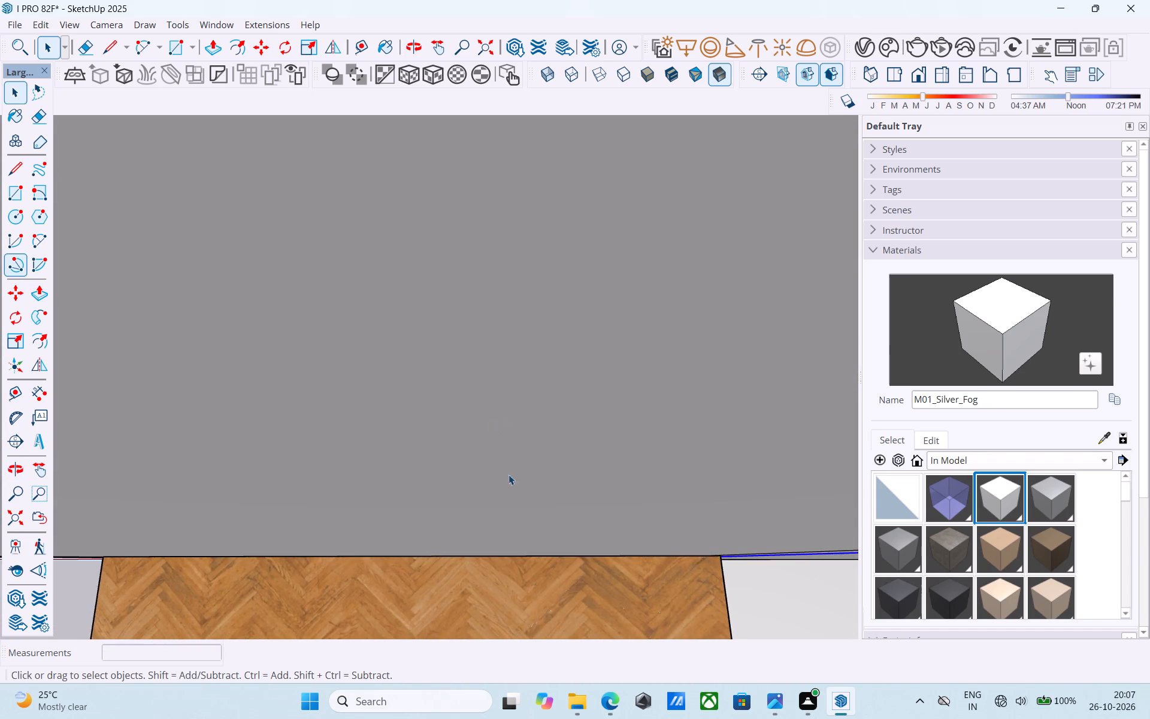
pyautogui.scroll(-8, 509, 475)
pyautogui.scroll(1, 510, 506)
pyautogui.scroll(-20, 510, 506)
pyautogui.scroll(-10, 510, 506)
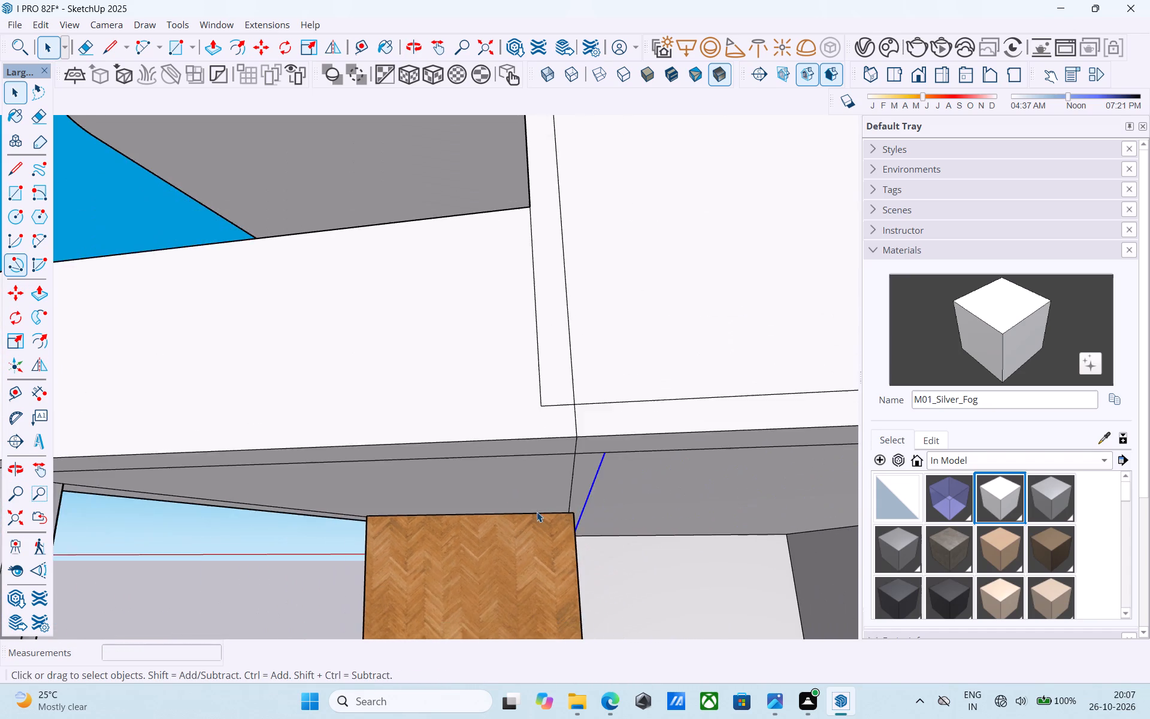
pyautogui.moveTo(558, 529); pyautogui.dragTo(522, 506, button='middle')
pyautogui.scroll(3, 576, 526)
pyautogui.press('space')
pyautogui.scroll(4, 583, 528)
pyautogui.click(583, 528)
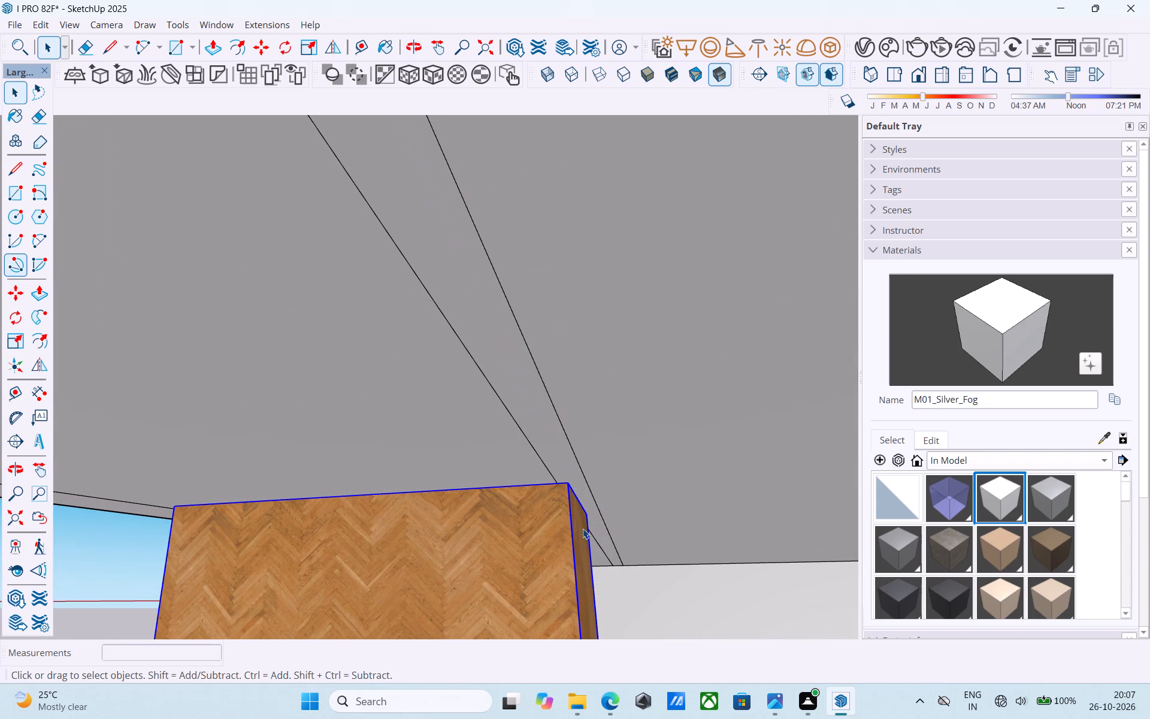
pyautogui.press('m')
pyautogui.click(583, 528)
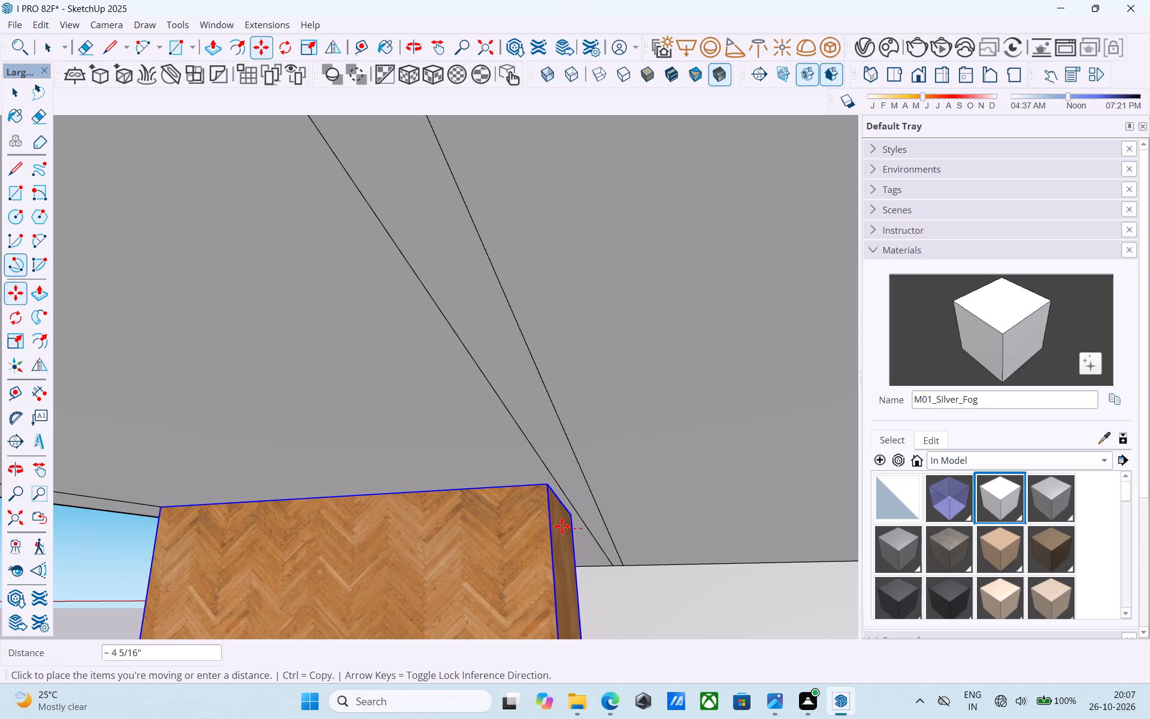
pyautogui.click(561, 526)
pyautogui.press('space')
# Push/Pull the narrow ceiling strip beside the wood-clad box down 10' to the floor as a partition wall.
pyautogui.click(563, 454)
pyautogui.press('p')
pyautogui.click(563, 454)
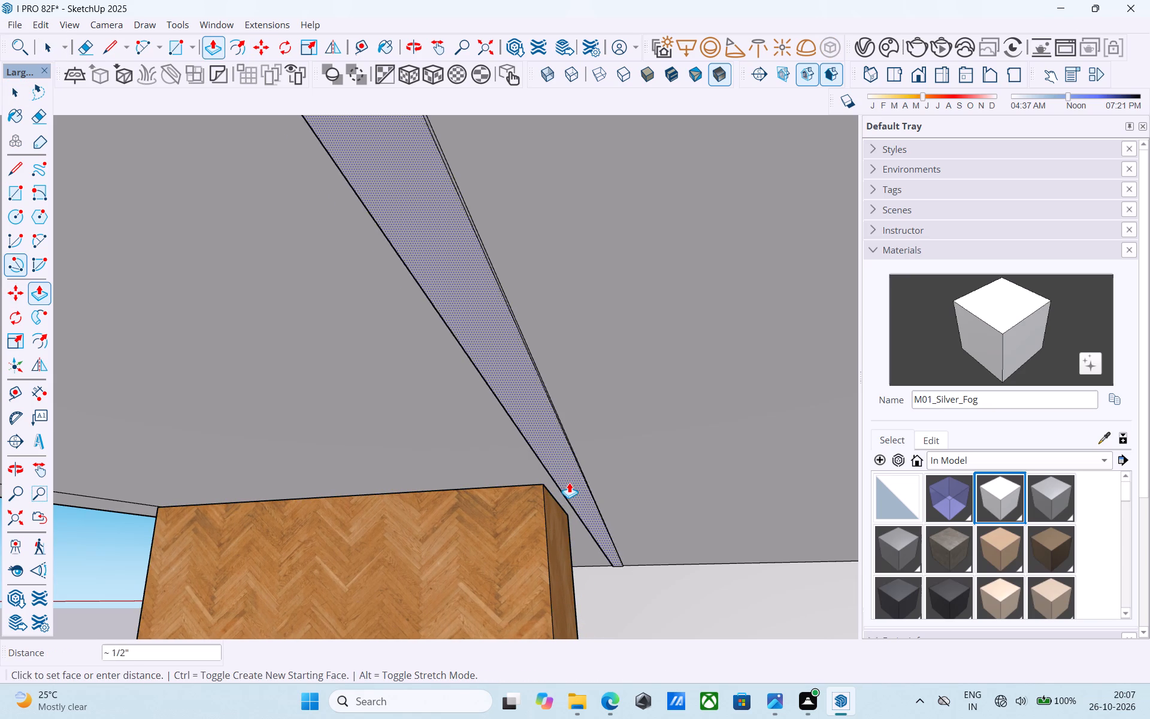
pyautogui.scroll(-17, 569, 482)
pyautogui.moveTo(568, 499); pyautogui.dragTo(570, 520, button='middle')
pyautogui.scroll(-9, 570, 518)
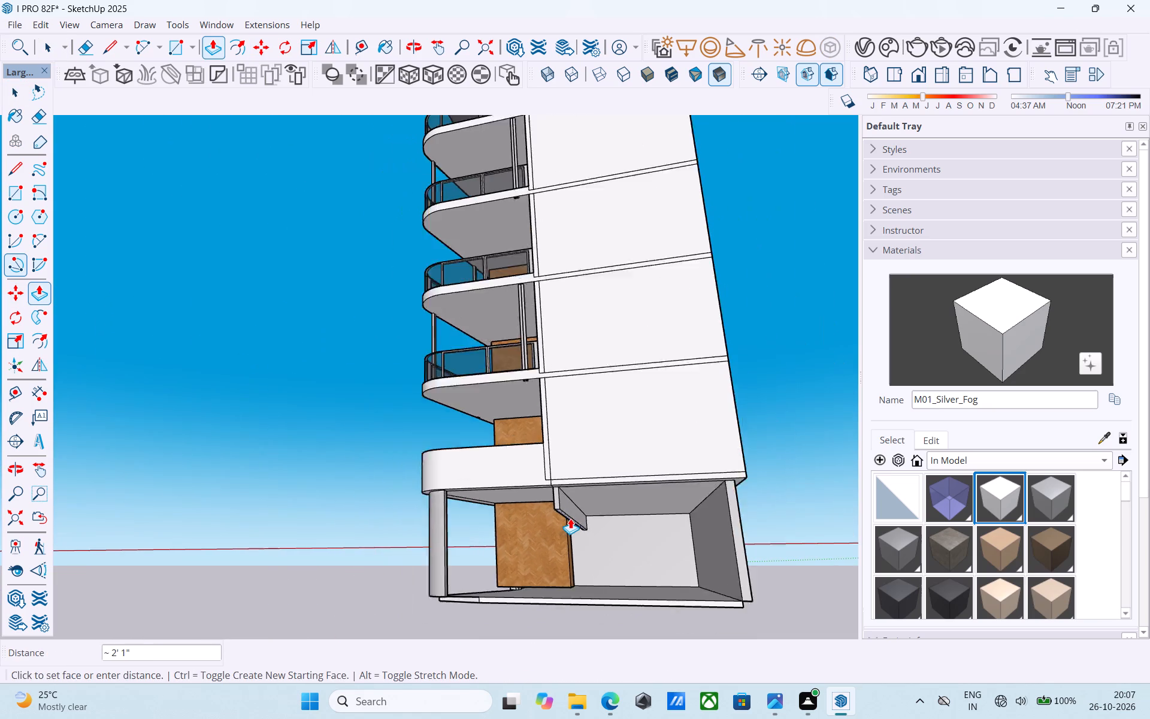
pyautogui.moveTo(570, 519); pyautogui.dragTo(796, 564, button='middle')
pyautogui.scroll(5, 596, 563)
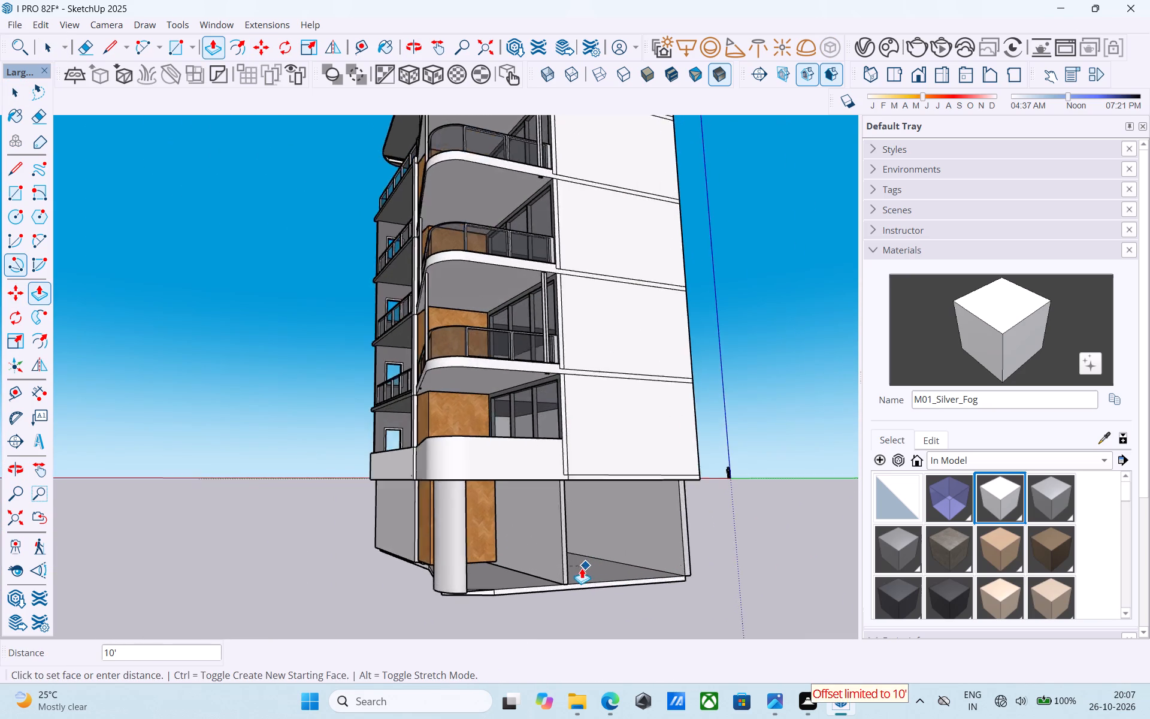
pyautogui.scroll(1, 582, 568)
pyautogui.click(579, 570)
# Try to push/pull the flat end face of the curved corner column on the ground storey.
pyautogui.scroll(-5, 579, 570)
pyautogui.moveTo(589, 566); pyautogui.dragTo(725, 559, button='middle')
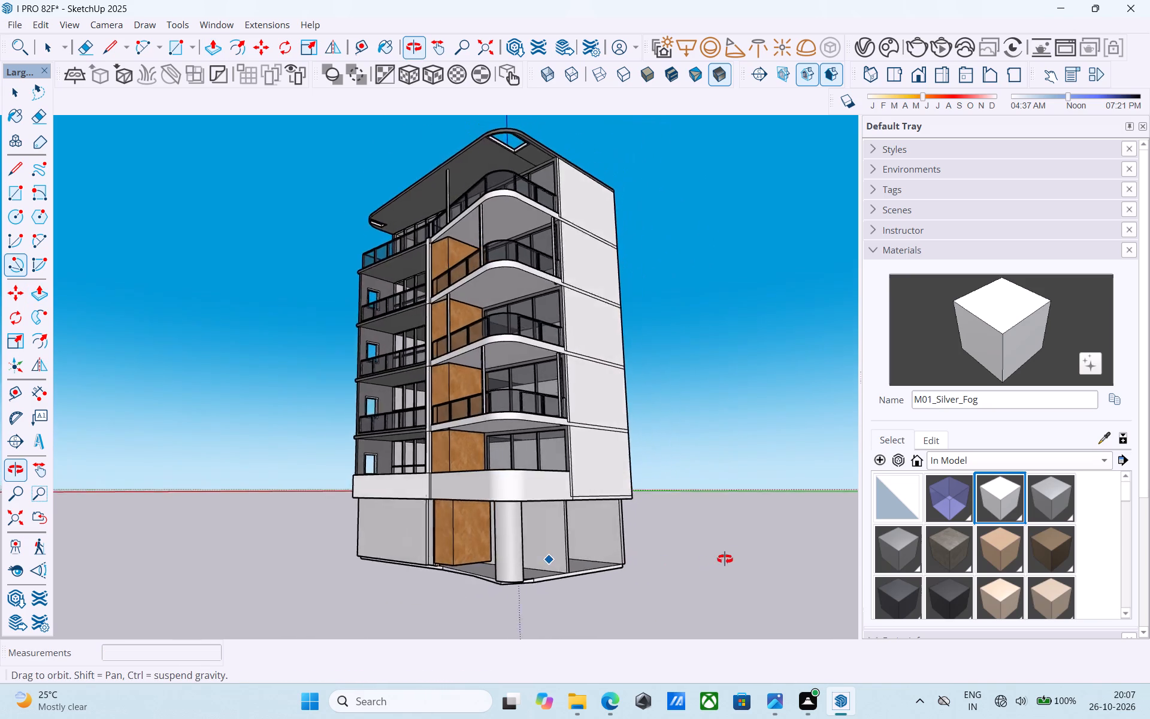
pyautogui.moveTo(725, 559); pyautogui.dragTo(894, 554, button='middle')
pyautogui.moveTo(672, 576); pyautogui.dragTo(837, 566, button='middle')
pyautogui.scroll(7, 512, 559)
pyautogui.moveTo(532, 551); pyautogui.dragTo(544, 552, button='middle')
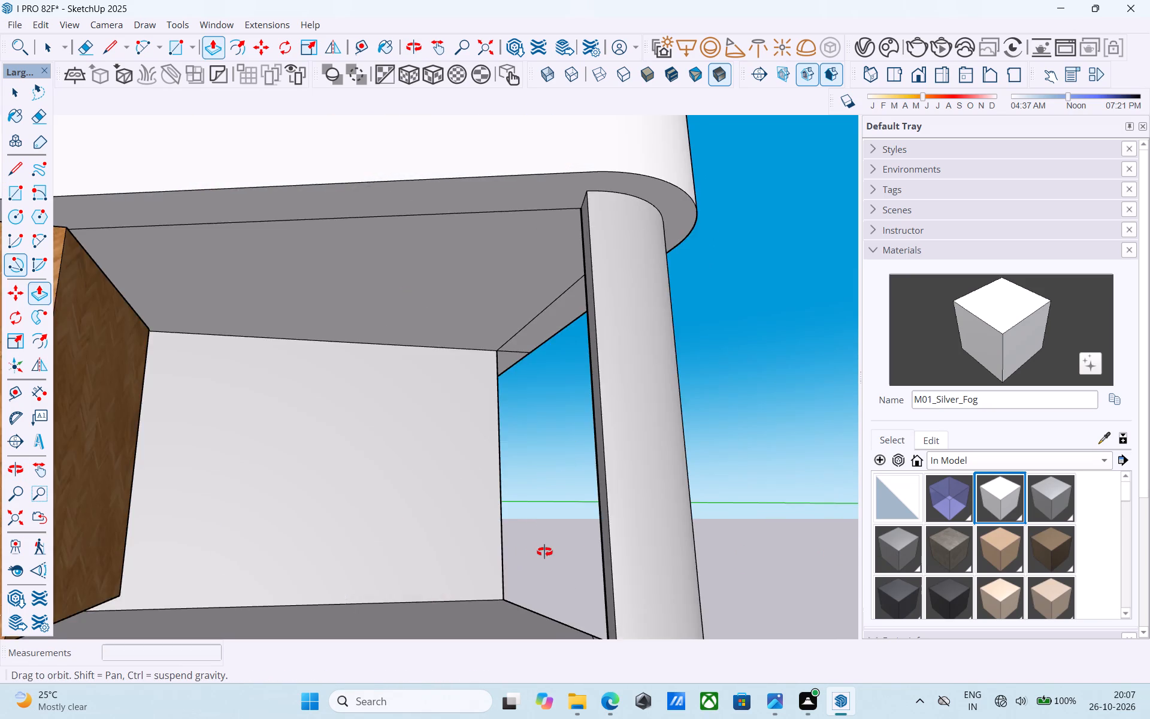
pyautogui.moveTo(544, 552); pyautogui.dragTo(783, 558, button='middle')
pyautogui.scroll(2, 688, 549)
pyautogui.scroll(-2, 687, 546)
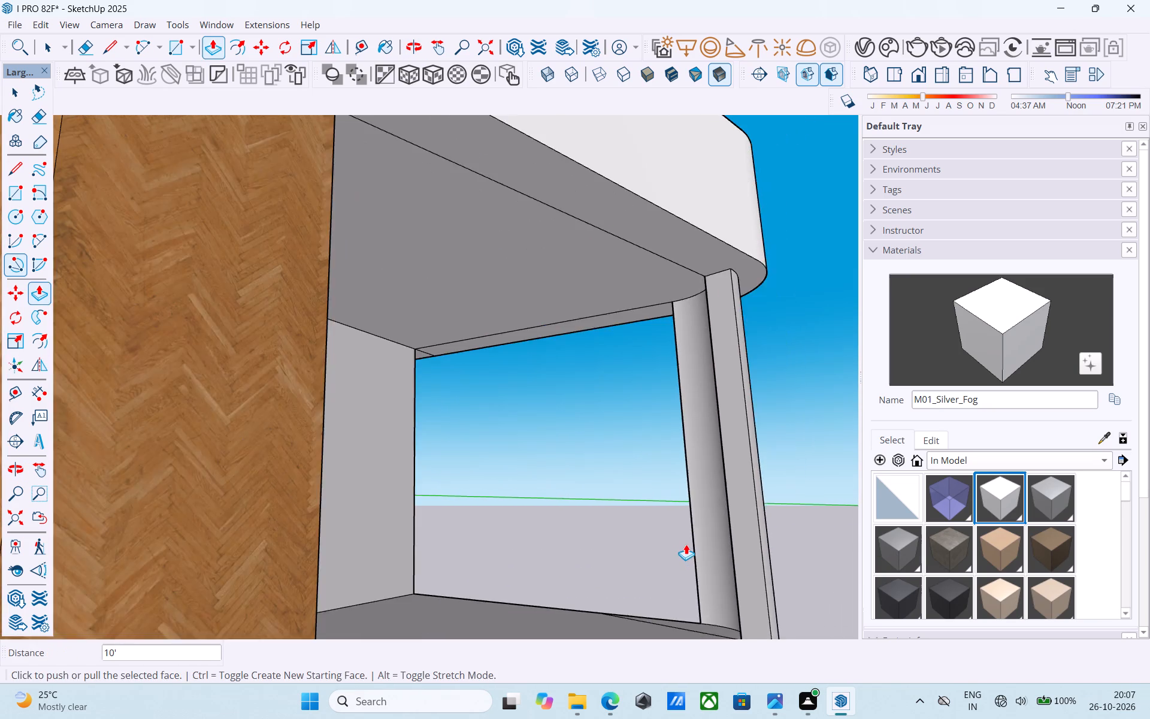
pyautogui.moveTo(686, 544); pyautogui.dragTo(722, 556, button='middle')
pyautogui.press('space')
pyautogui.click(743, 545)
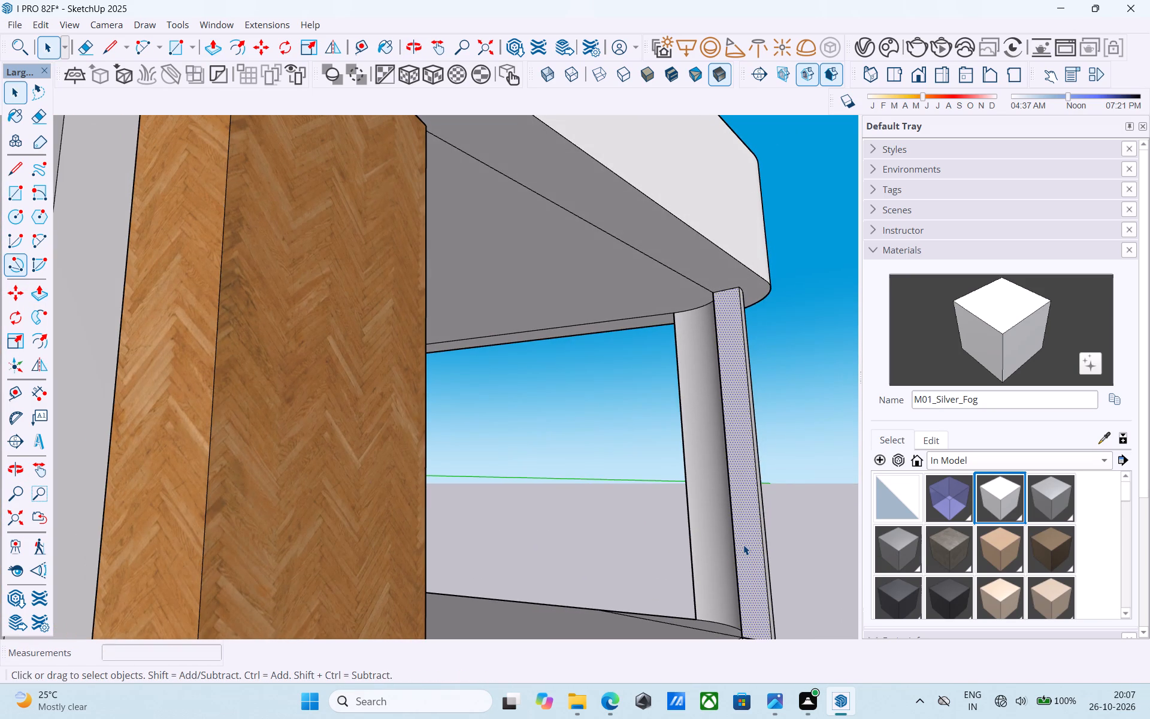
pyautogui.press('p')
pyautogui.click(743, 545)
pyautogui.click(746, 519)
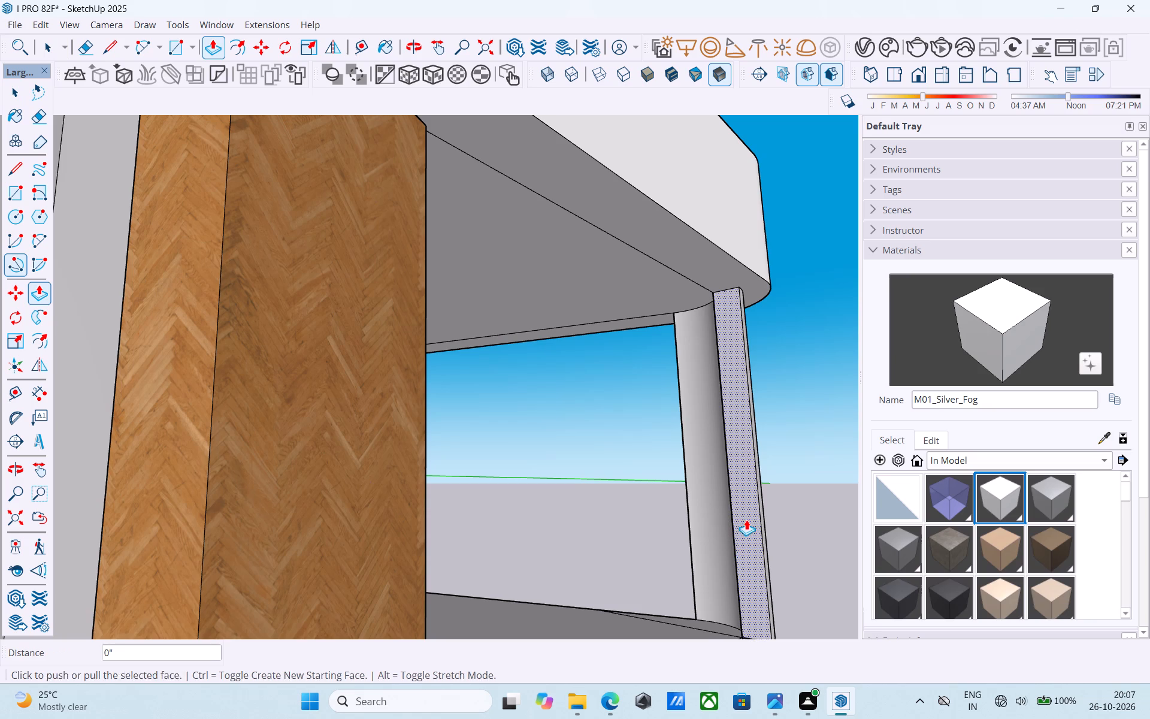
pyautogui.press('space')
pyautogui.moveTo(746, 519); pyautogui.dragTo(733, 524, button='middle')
# Delete the ground storey's curved corner column, including its end faces, curved faces and vertical edges.
pyautogui.press('e')
pyautogui.moveTo(660, 510); pyautogui.dragTo(747, 488)
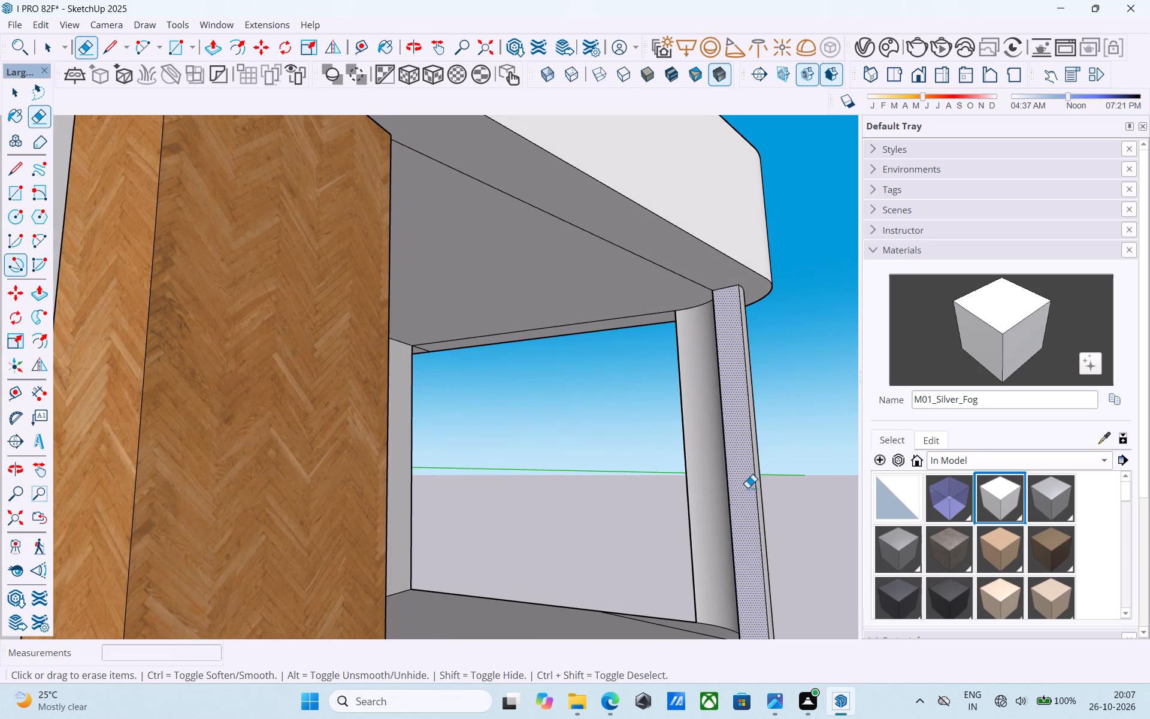
pyautogui.moveTo(747, 488); pyautogui.dragTo(771, 481)
pyautogui.moveTo(771, 481); pyautogui.dragTo(702, 482)
pyautogui.moveTo(671, 482); pyautogui.dragTo(735, 475)
pyautogui.moveTo(752, 472); pyautogui.dragTo(712, 475)
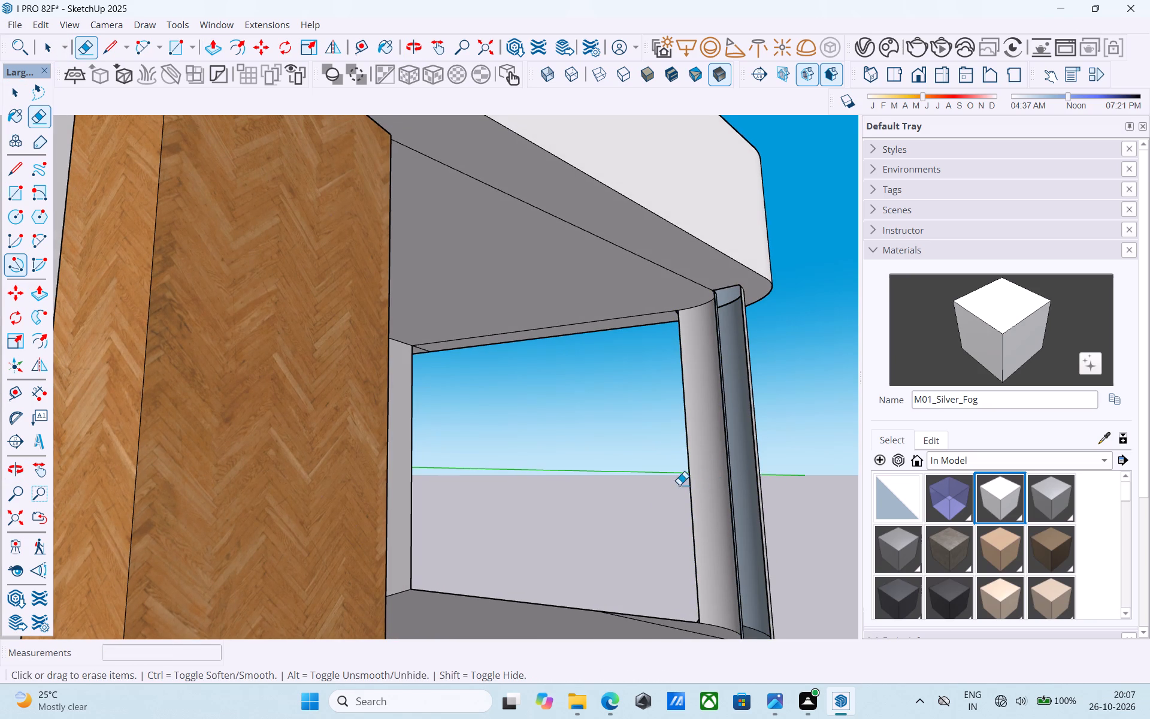
pyautogui.moveTo(696, 484); pyautogui.dragTo(779, 479)
pyautogui.moveTo(774, 481); pyautogui.dragTo(649, 485)
pyautogui.click(791, 470)
pyautogui.press('space')
pyautogui.moveTo(786, 475); pyautogui.dragTo(718, 463)
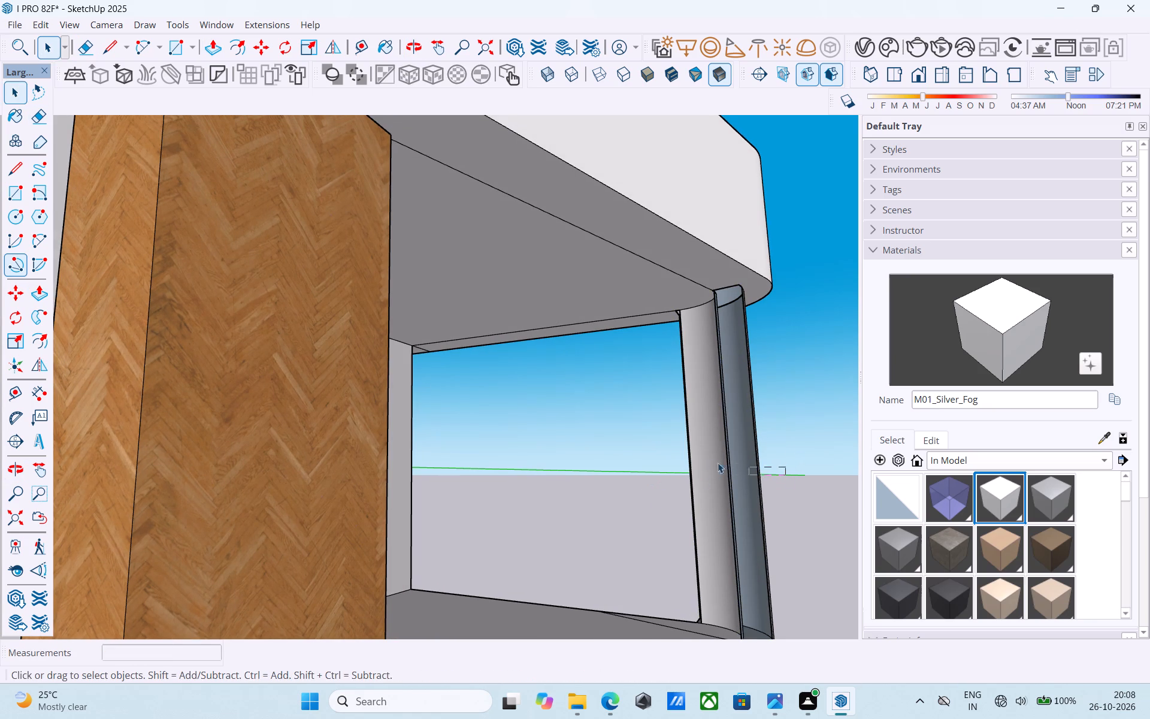
pyautogui.moveTo(718, 463); pyautogui.dragTo(656, 453)
pyautogui.press('Pause')
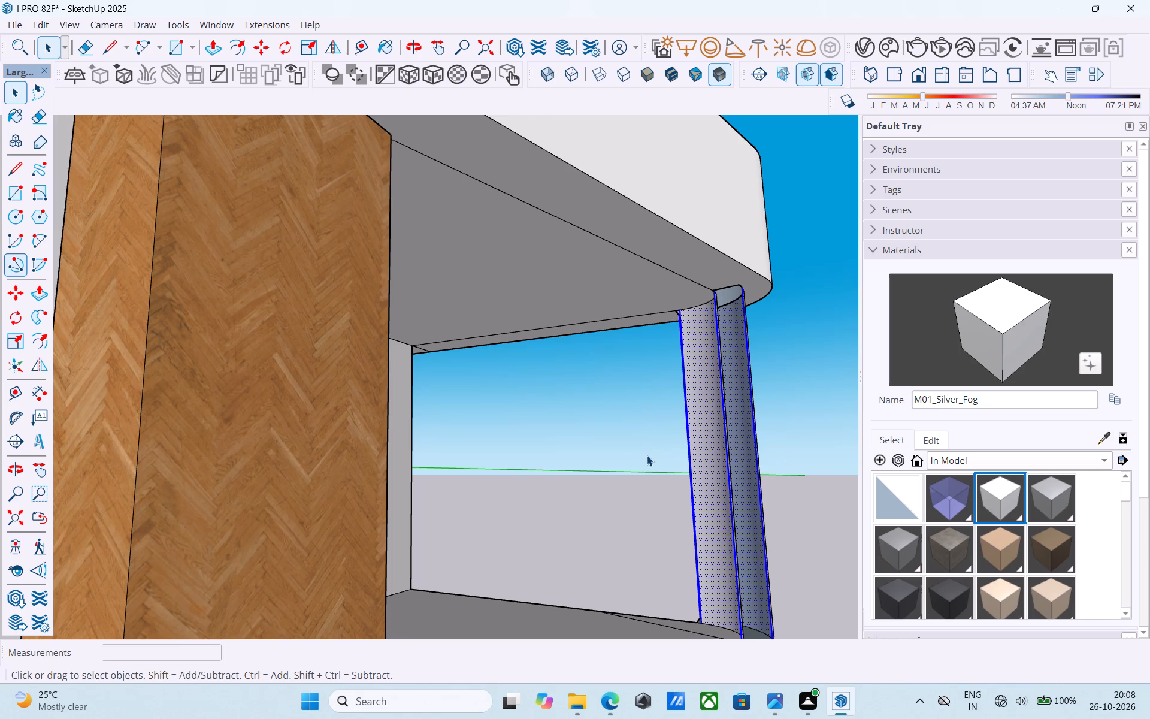
pyautogui.press('Delete')
# Copy the removed column's curved footprint face 10' up to fill the matching opening in the slab's underside.
pyautogui.moveTo(664, 395); pyautogui.dragTo(479, 359, button='middle')
pyautogui.moveTo(535, 340); pyautogui.dragTo(416, 341, button='middle')
pyautogui.moveTo(495, 292); pyautogui.dragTo(514, 364, button='middle')
pyautogui.scroll(-9, 516, 343)
pyautogui.moveTo(520, 366); pyautogui.dragTo(616, 507, button='middle')
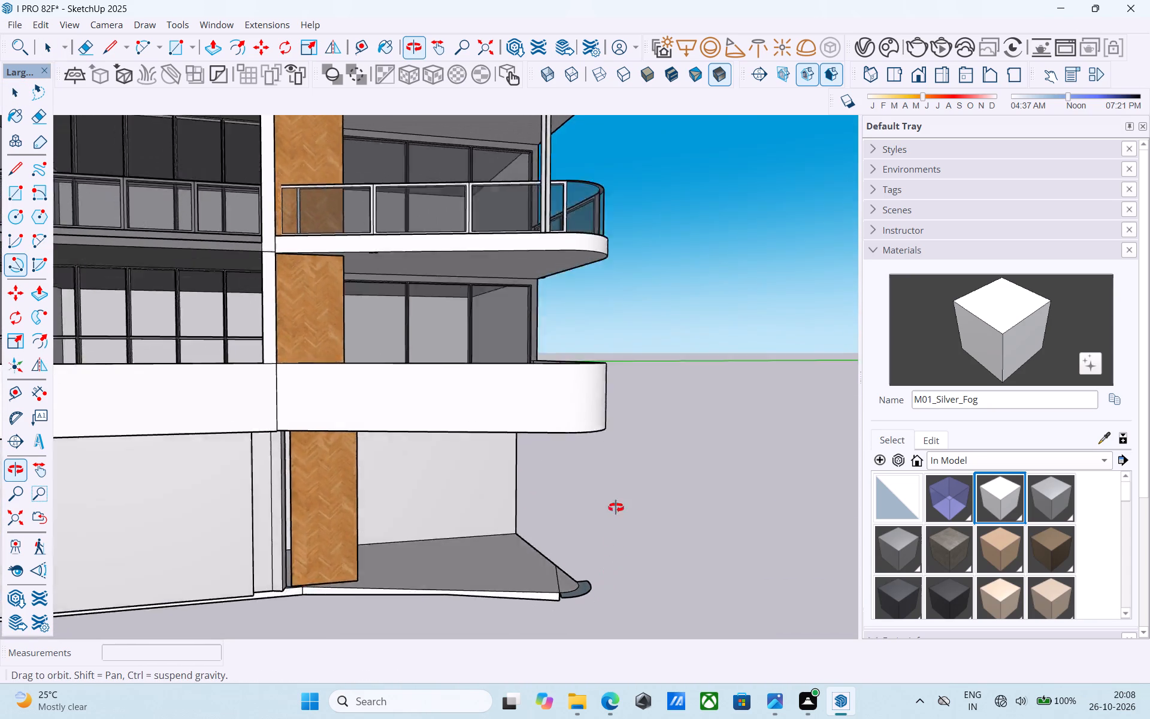
pyautogui.moveTo(616, 507); pyautogui.dragTo(580, 294, button='middle')
pyautogui.scroll(7, 595, 410)
pyautogui.click(582, 433)
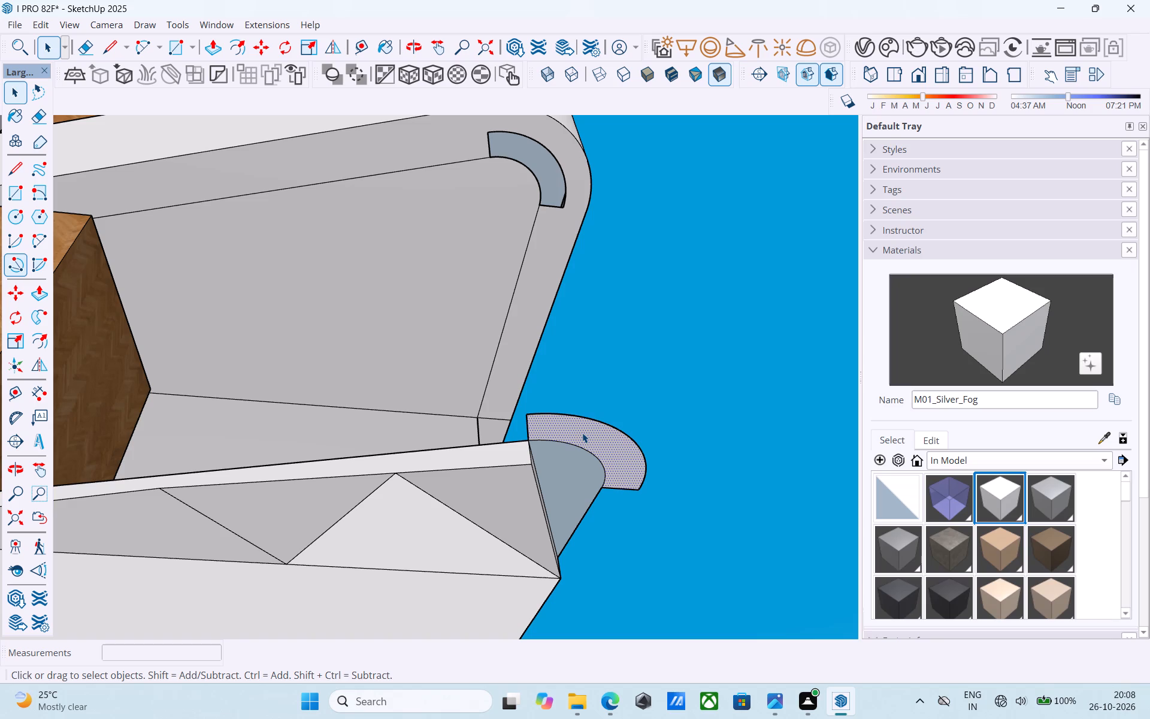
pyautogui.press('m')
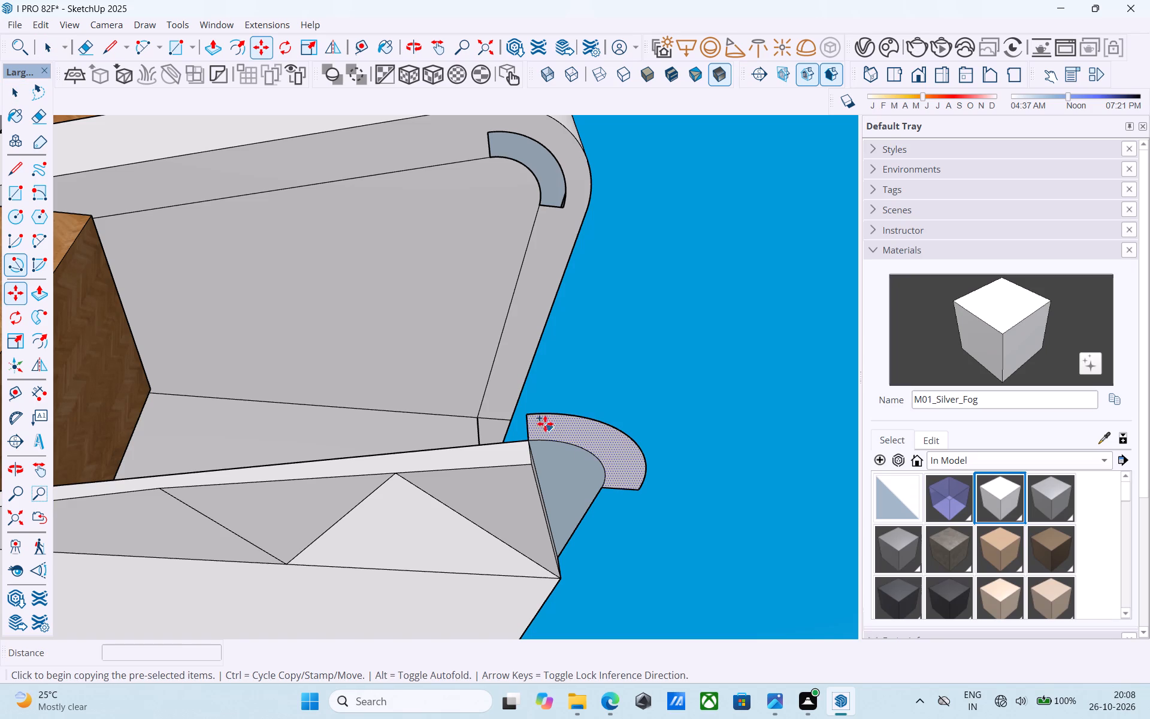
pyautogui.click(528, 418)
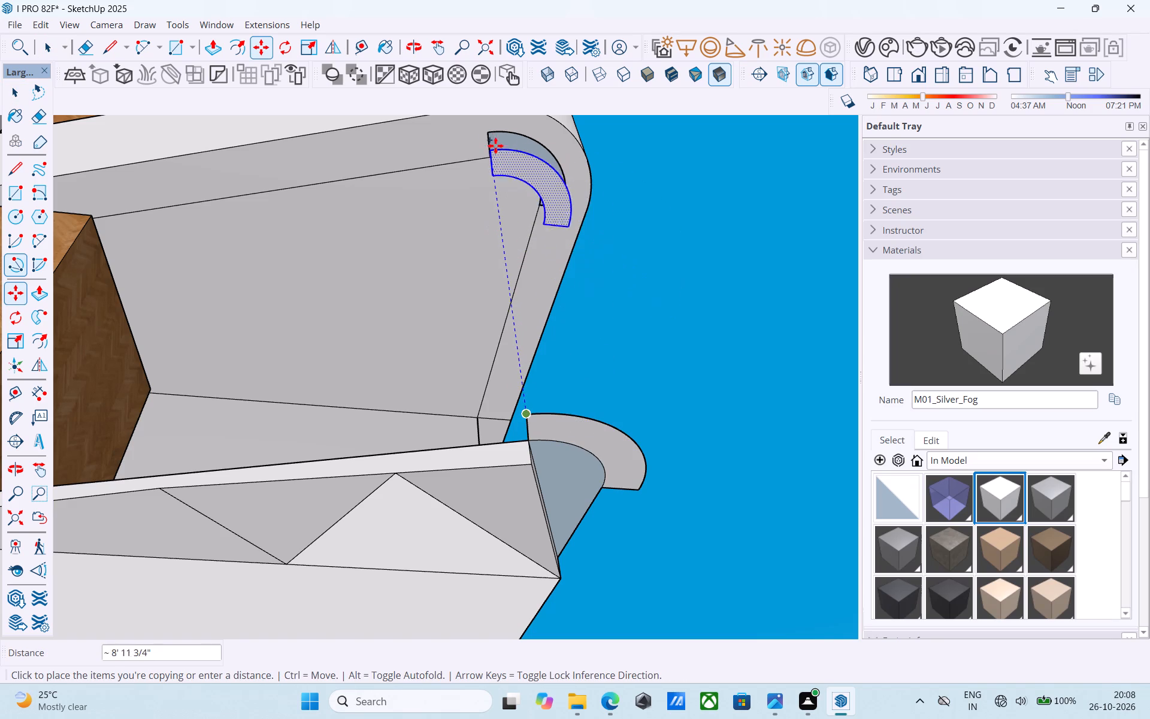
pyautogui.scroll(12, 486, 135)
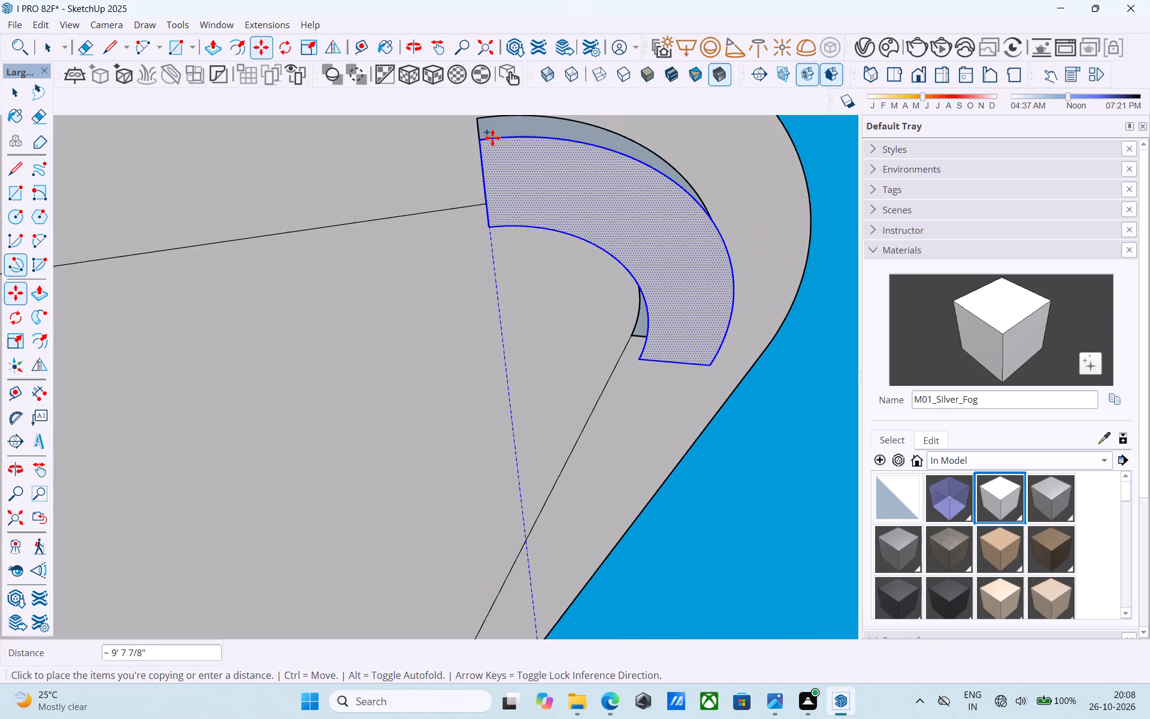
pyautogui.scroll(-2, 492, 137)
pyautogui.keyDown('shift'); pyautogui.moveTo(492, 137); pyautogui.dragTo(489, 246, button='middle'); pyautogui.keyUp('shift')
pyautogui.scroll(6, 489, 246)
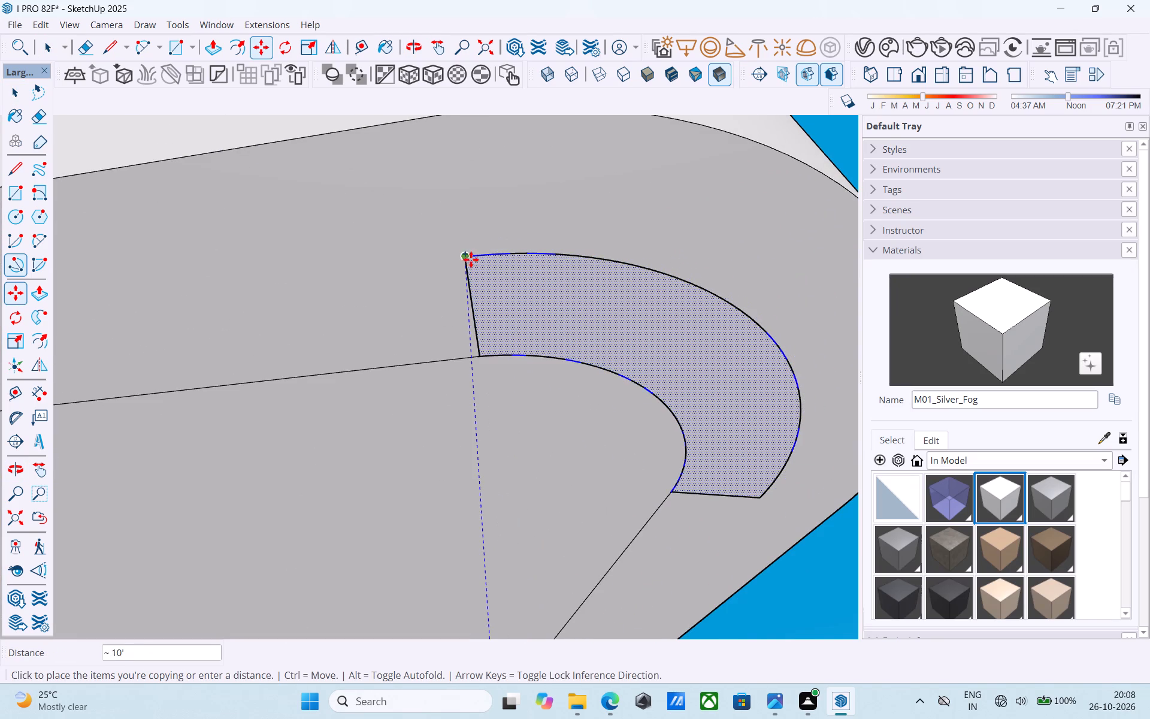
pyautogui.click(468, 260)
pyautogui.press('space')
# Erase the outer curve and end edges of the filled patch so it merges with the slab's underside.
pyautogui.press('e')
pyautogui.moveTo(475, 277); pyautogui.dragTo(474, 266)
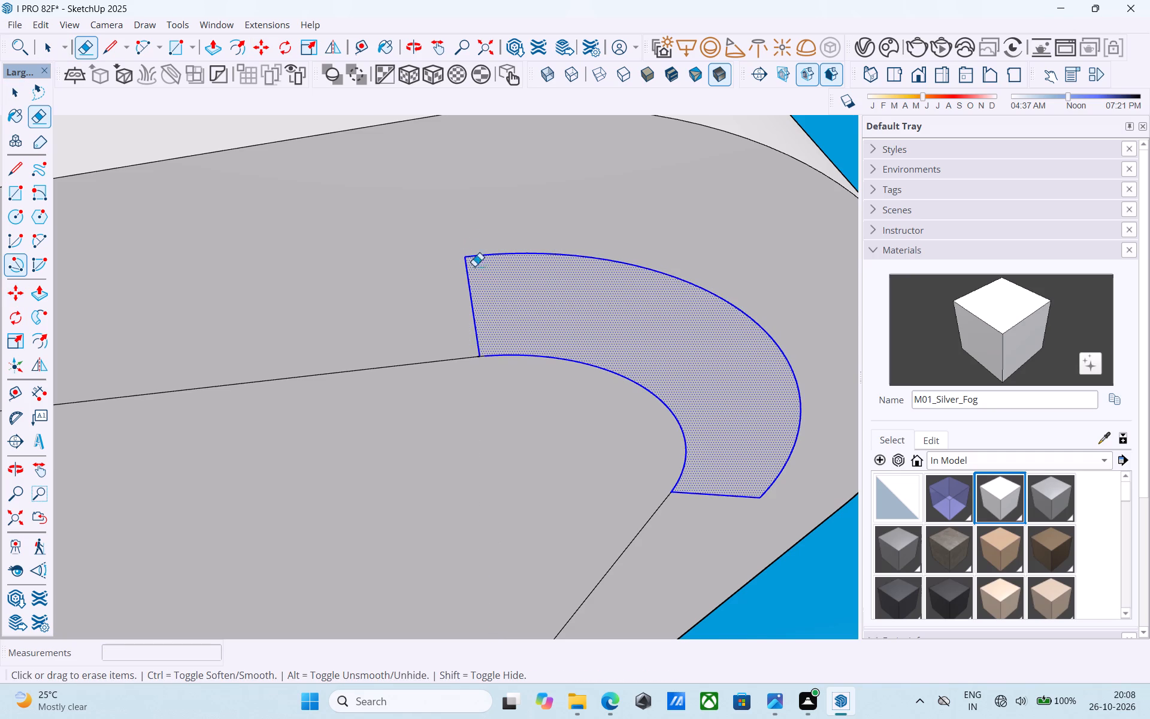
pyautogui.moveTo(474, 266); pyautogui.dragTo(472, 241)
pyautogui.moveTo(482, 293); pyautogui.dragTo(454, 285)
pyautogui.moveTo(709, 485); pyautogui.dragTo(710, 496)
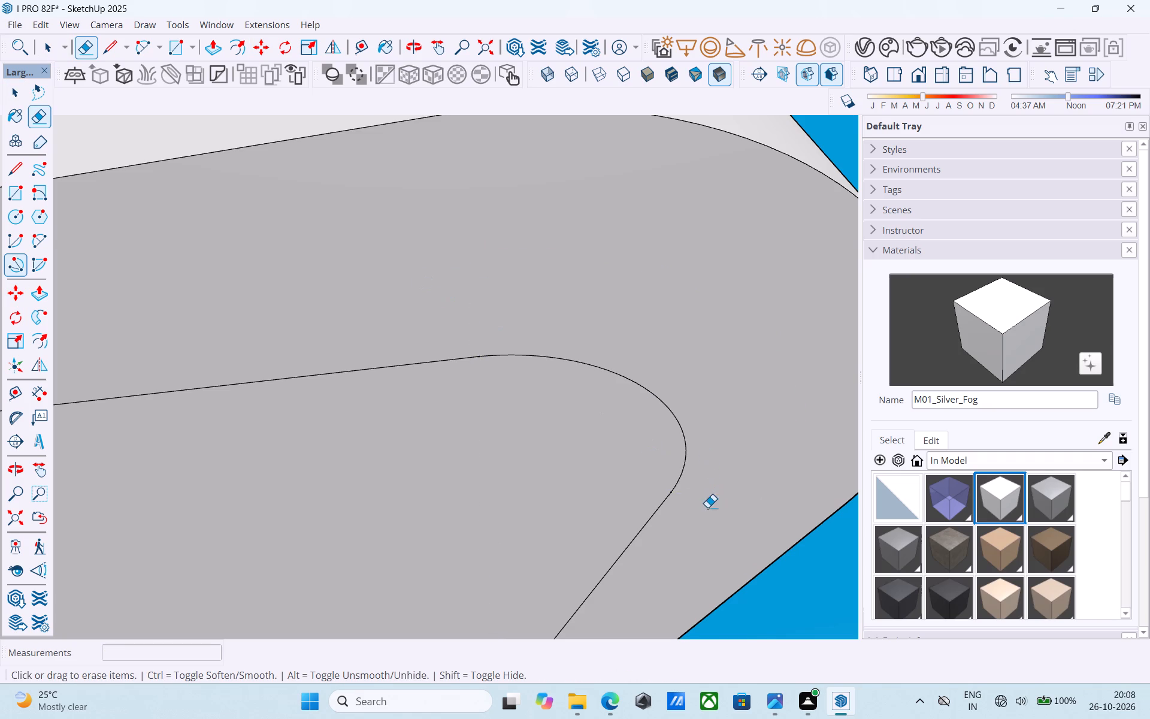
pyautogui.scroll(-20, 564, 327)
pyautogui.scroll(-5, 564, 327)
pyautogui.press('space')
# Erase the leftover curved column footprint and its stray edges outside the floor slab's rounded corner.
pyautogui.moveTo(567, 336); pyautogui.dragTo(701, 491, button='middle')
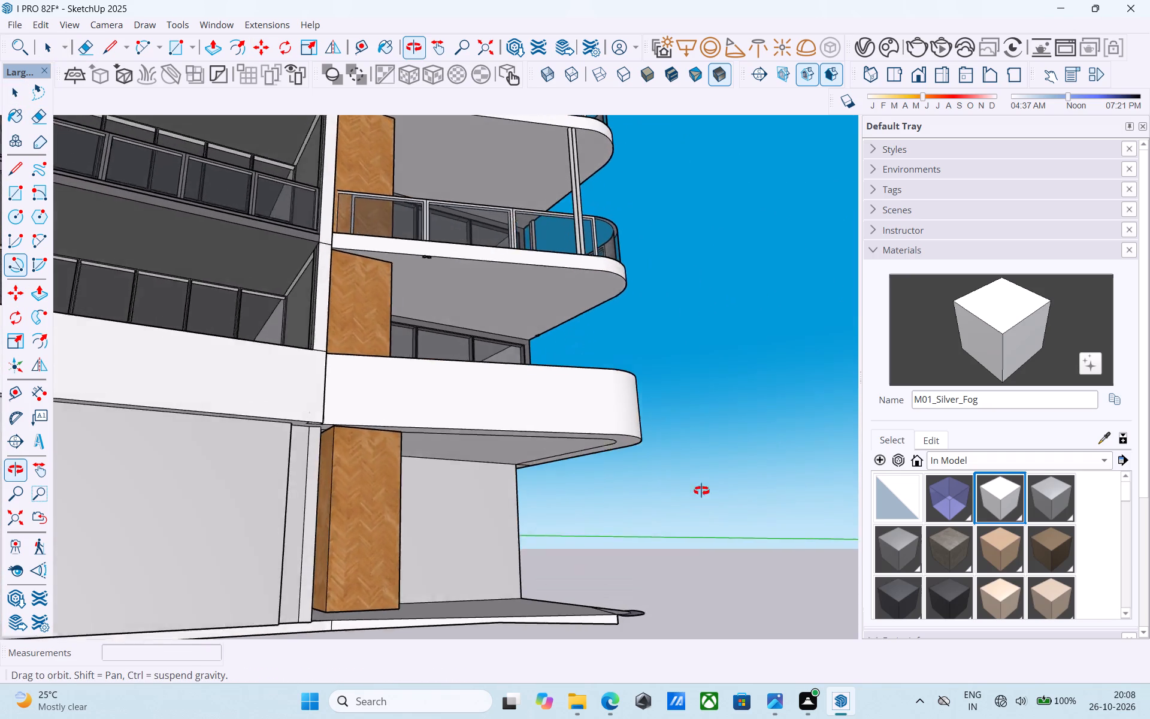
pyautogui.moveTo(701, 491); pyautogui.dragTo(707, 491, button='middle')
pyautogui.scroll(-5, 591, 331)
pyautogui.moveTo(603, 475); pyautogui.dragTo(612, 562, button='middle')
pyautogui.scroll(12, 621, 573)
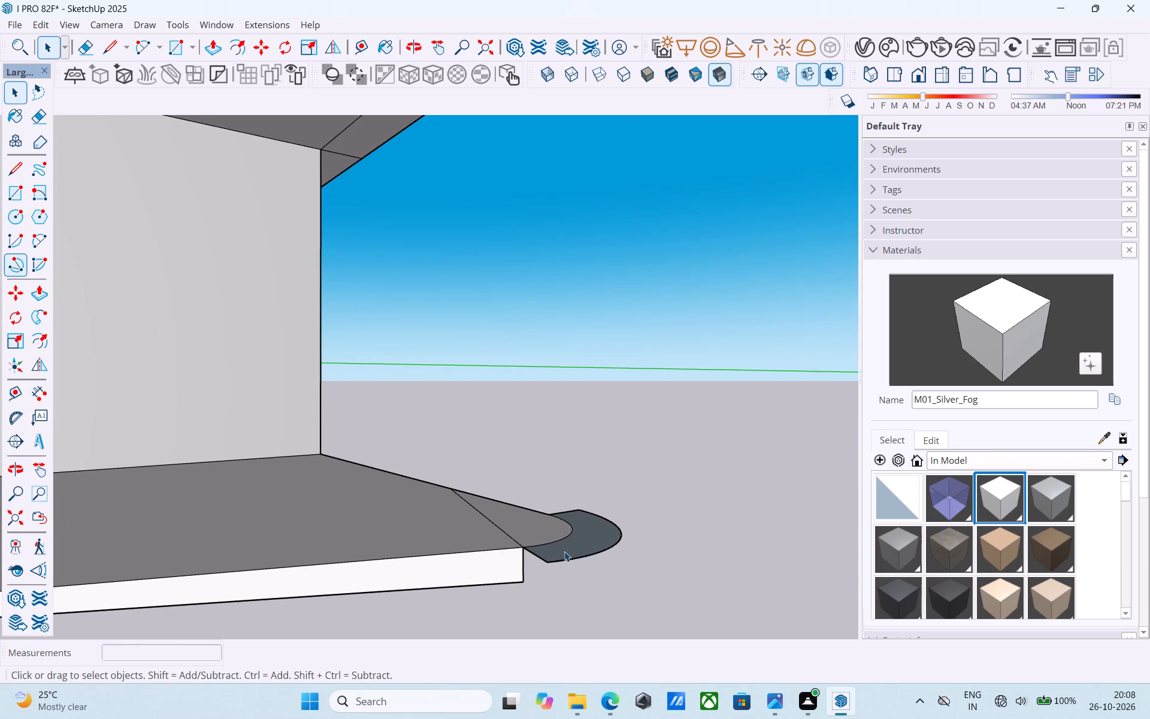
pyautogui.moveTo(564, 551); pyautogui.dragTo(529, 556, button='middle')
pyautogui.scroll(1, 529, 556)
pyautogui.press('e')
pyautogui.moveTo(543, 580); pyautogui.dragTo(471, 610, button='middle')
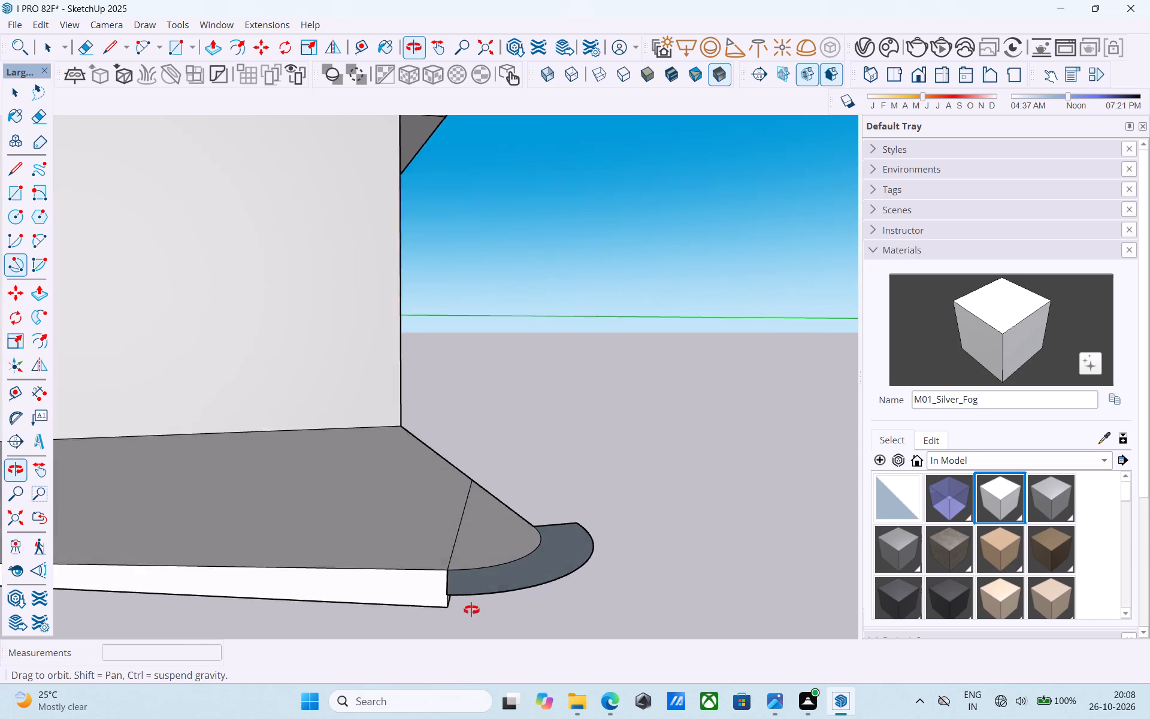
pyautogui.moveTo(471, 610); pyautogui.dragTo(459, 400, button='middle')
pyautogui.moveTo(511, 351); pyautogui.dragTo(653, 260)
pyautogui.moveTo(575, 423); pyautogui.dragTo(568, 443)
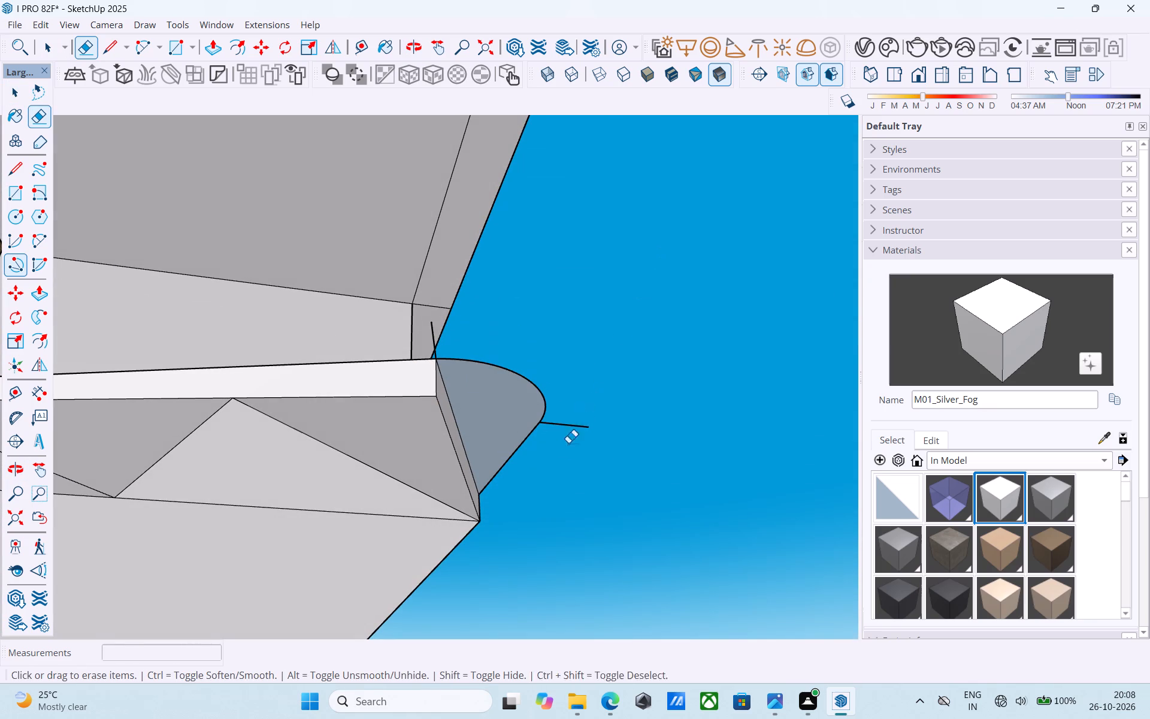
pyautogui.moveTo(568, 443); pyautogui.dragTo(568, 446)
pyautogui.moveTo(441, 347); pyautogui.dragTo(544, 385, button='middle')
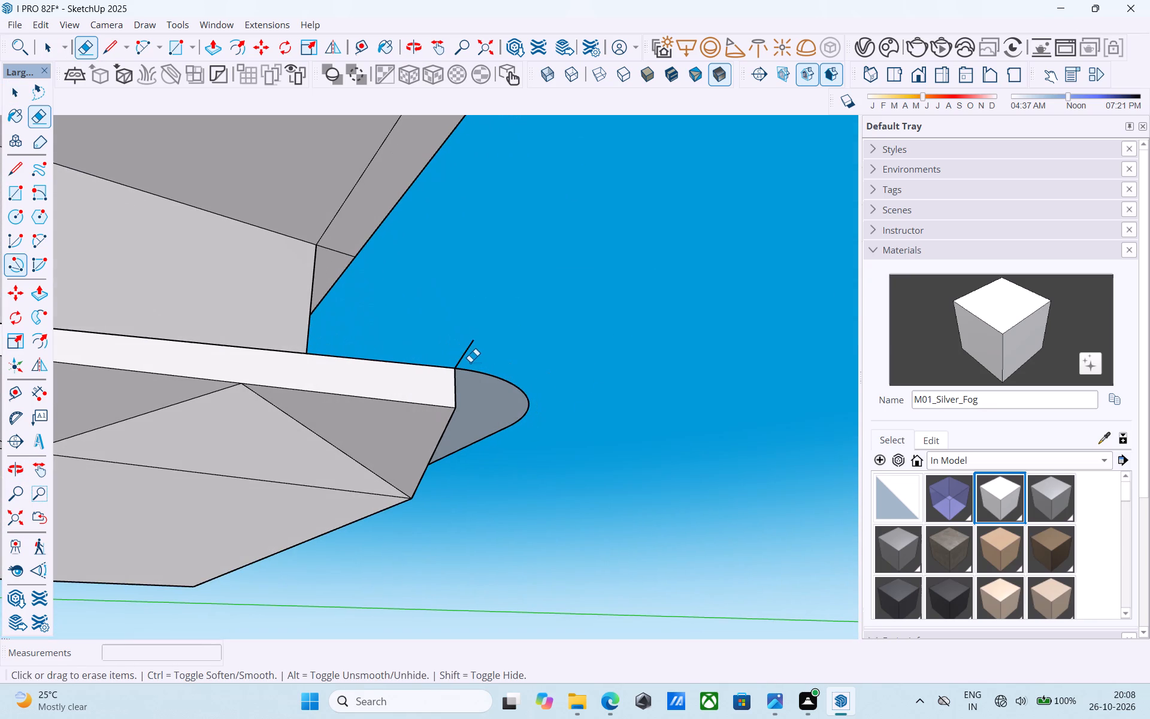
pyautogui.moveTo(468, 359); pyautogui.dragTo(466, 350)
# Push/Pull the thin rounded corner face of the floor down to the slab's full thickness.
pyautogui.scroll(-3, 588, 395)
pyautogui.moveTo(583, 407); pyautogui.dragTo(402, 582, button='middle')
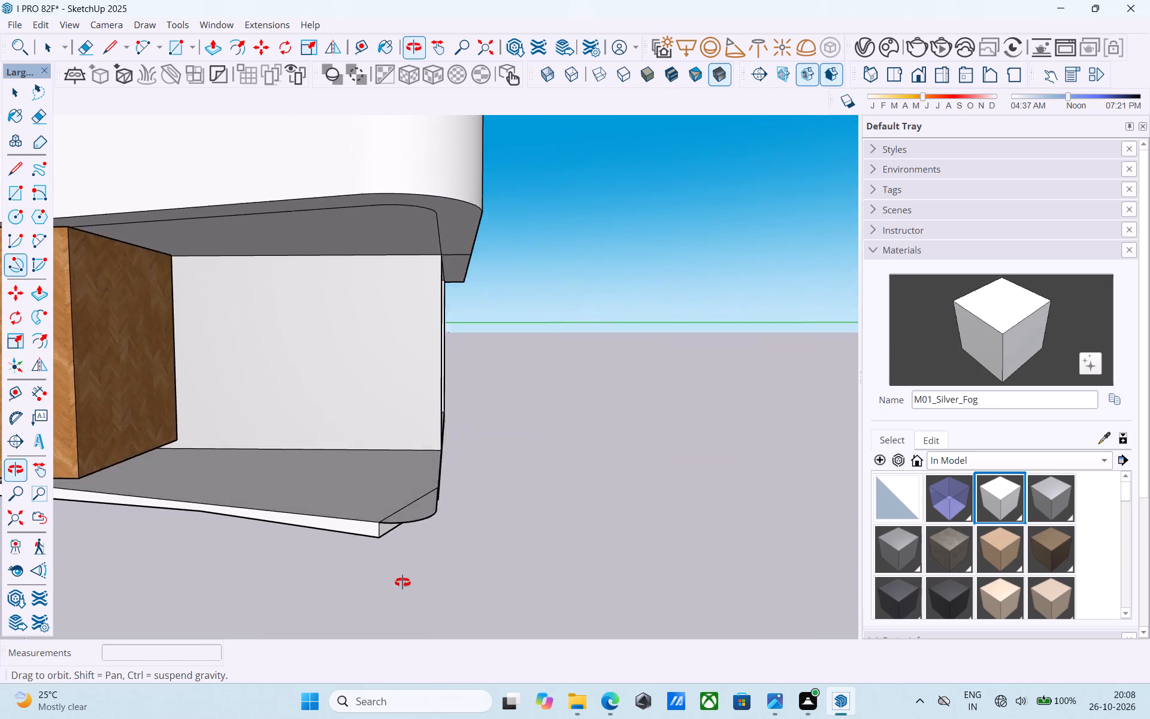
pyautogui.moveTo(402, 582); pyautogui.dragTo(429, 436, button='middle')
pyautogui.scroll(6, 437, 426)
pyautogui.press('space')
pyautogui.click(444, 418)
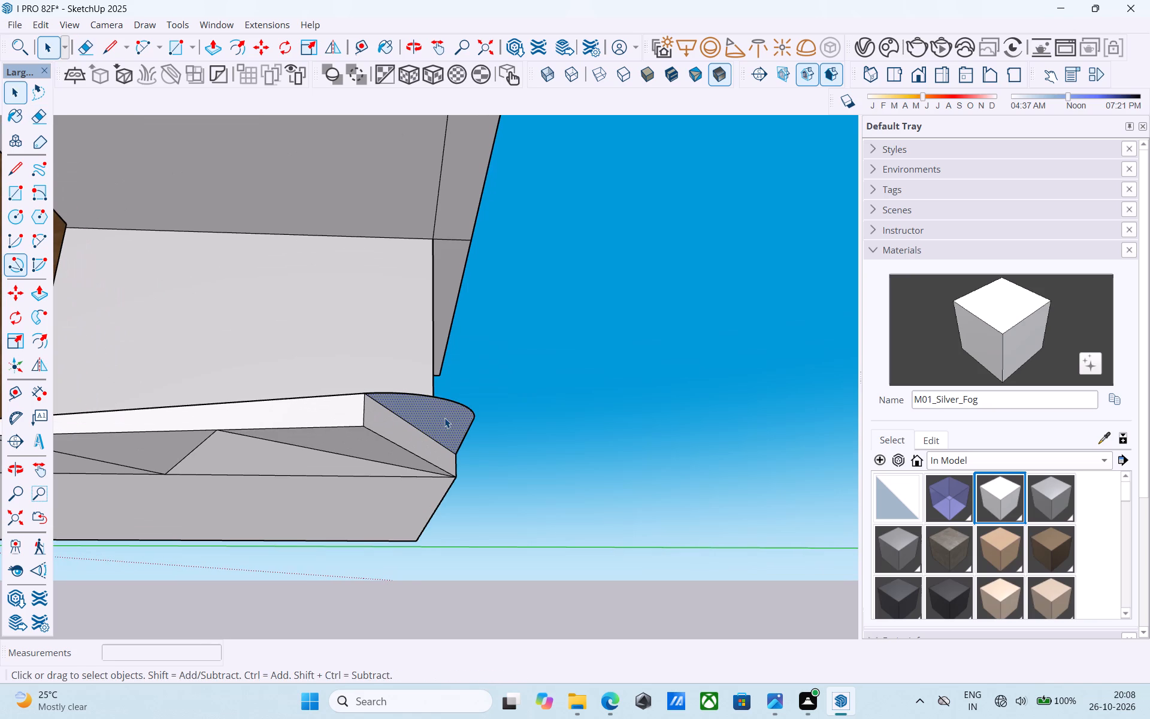
pyautogui.press('p')
pyautogui.click(444, 418)
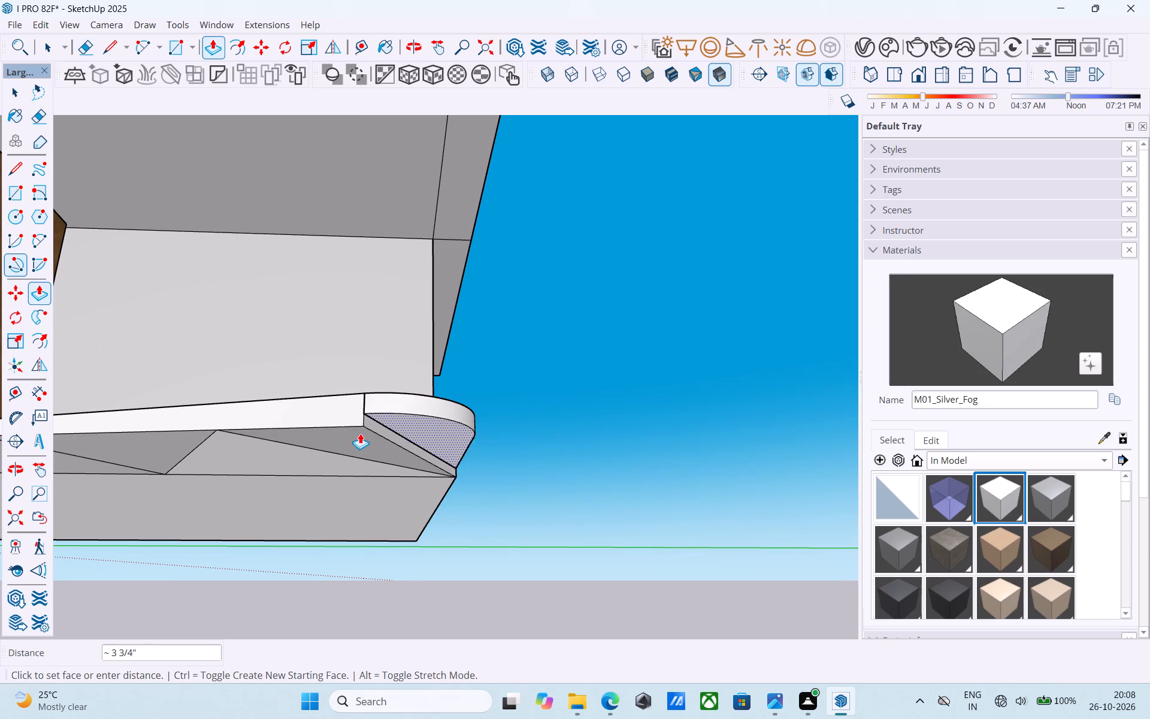
pyautogui.click(355, 428)
pyautogui.press('space')
# Erase the diagonal line separating the rounded corner from the rest of the floor slab's top.
pyautogui.scroll(-3, 388, 423)
pyautogui.moveTo(391, 431); pyautogui.dragTo(370, 629, button='middle')
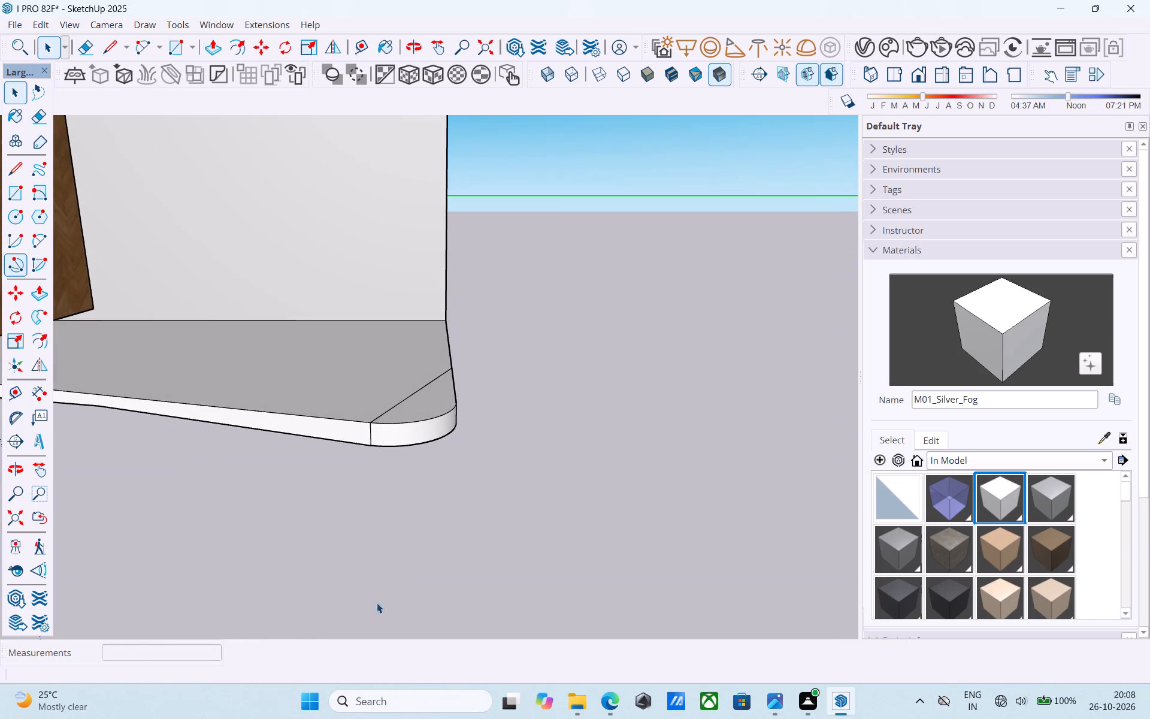
pyautogui.press('e')
pyautogui.scroll(3, 427, 380)
pyautogui.click(415, 391)
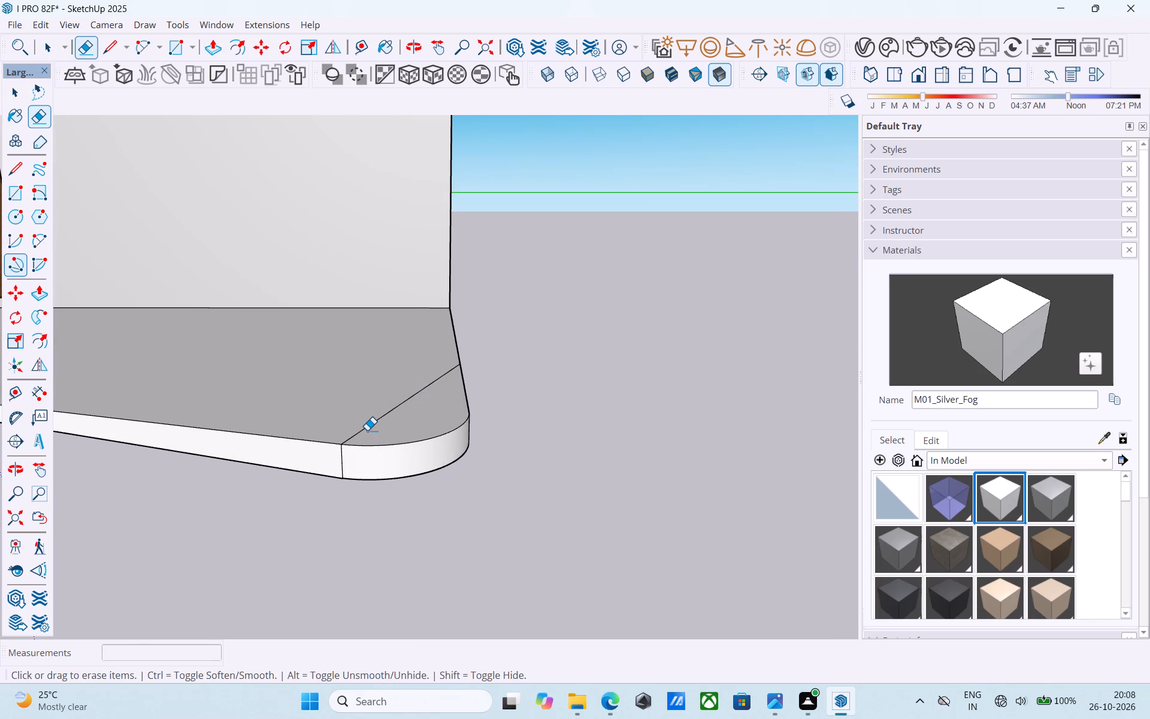
pyautogui.scroll(1, 367, 430)
pyautogui.moveTo(367, 430); pyautogui.dragTo(367, 423)
# Copy the partition wall's outer vertical edge 6" inward along the wall face to outline a narrow strip.
pyautogui.scroll(-11, 491, 421)
pyautogui.moveTo(520, 455); pyautogui.dragTo(446, 403, button='middle')
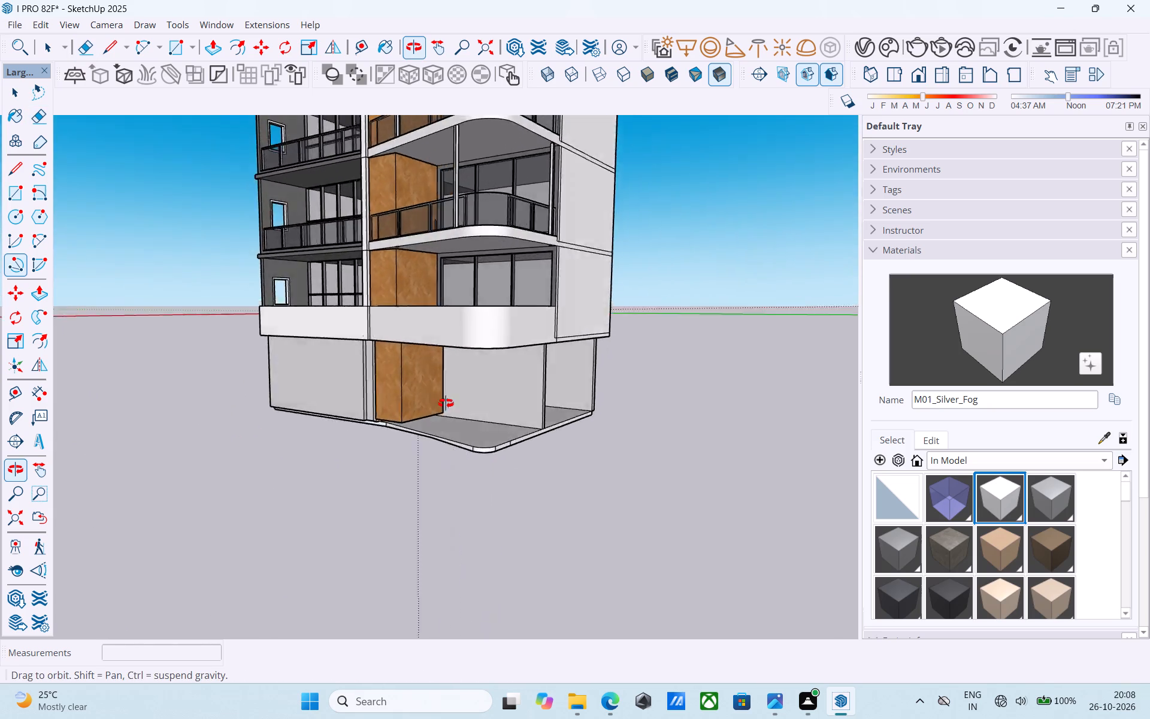
pyautogui.moveTo(446, 403); pyautogui.dragTo(506, 403, button='middle')
pyautogui.moveTo(531, 400); pyautogui.dragTo(0, 439, button='middle')
pyautogui.moveTo(653, 382); pyautogui.dragTo(328, 295, button='middle')
pyautogui.scroll(5, 368, 337)
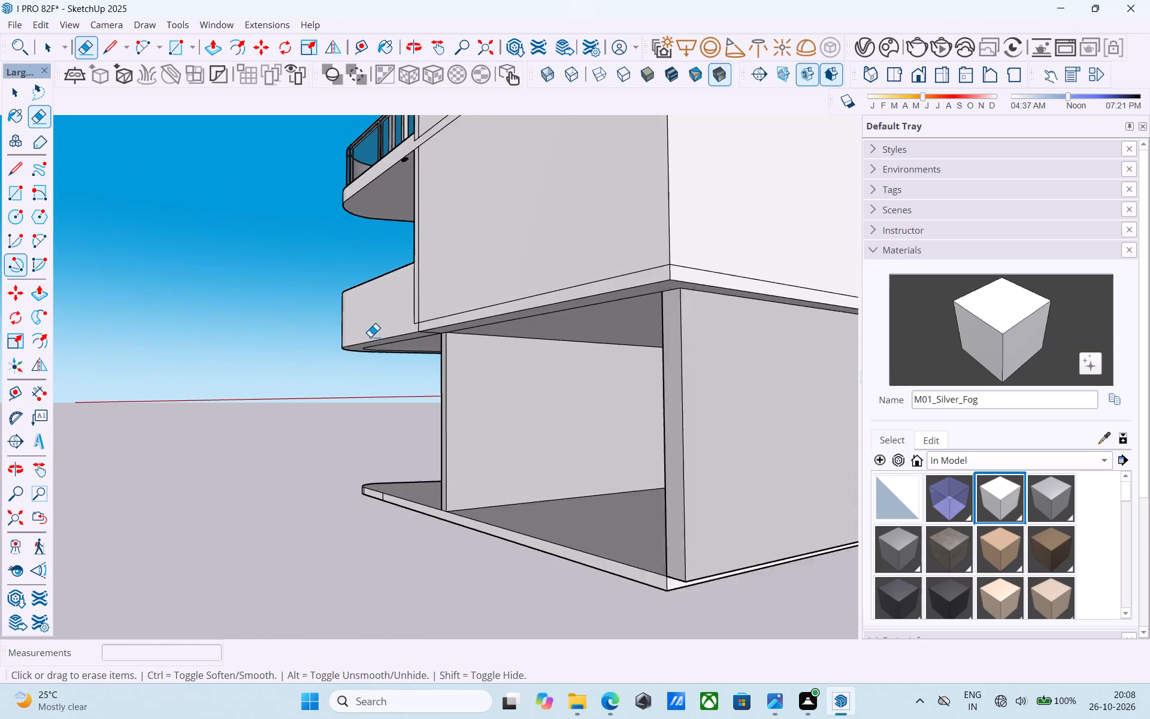
pyautogui.moveTo(525, 377); pyautogui.dragTo(465, 368, button='middle')
pyautogui.scroll(9, 425, 365)
pyautogui.press('space')
pyautogui.scroll(4, 394, 335)
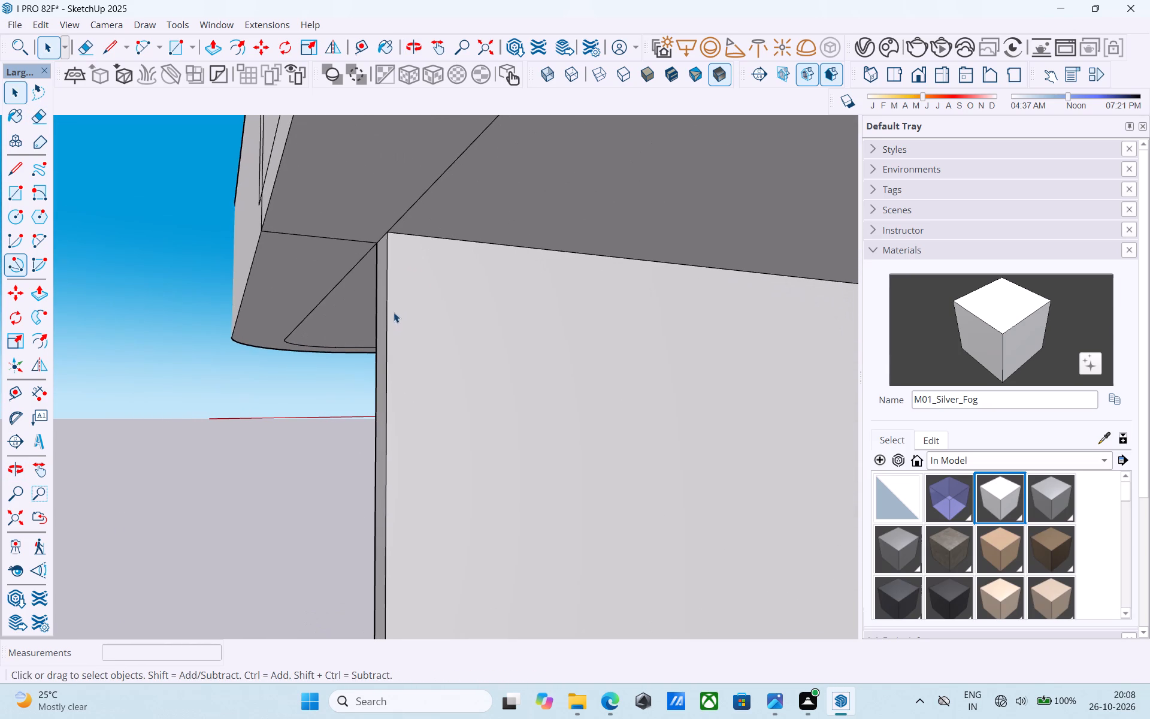
pyautogui.click(389, 307)
pyautogui.press('m')
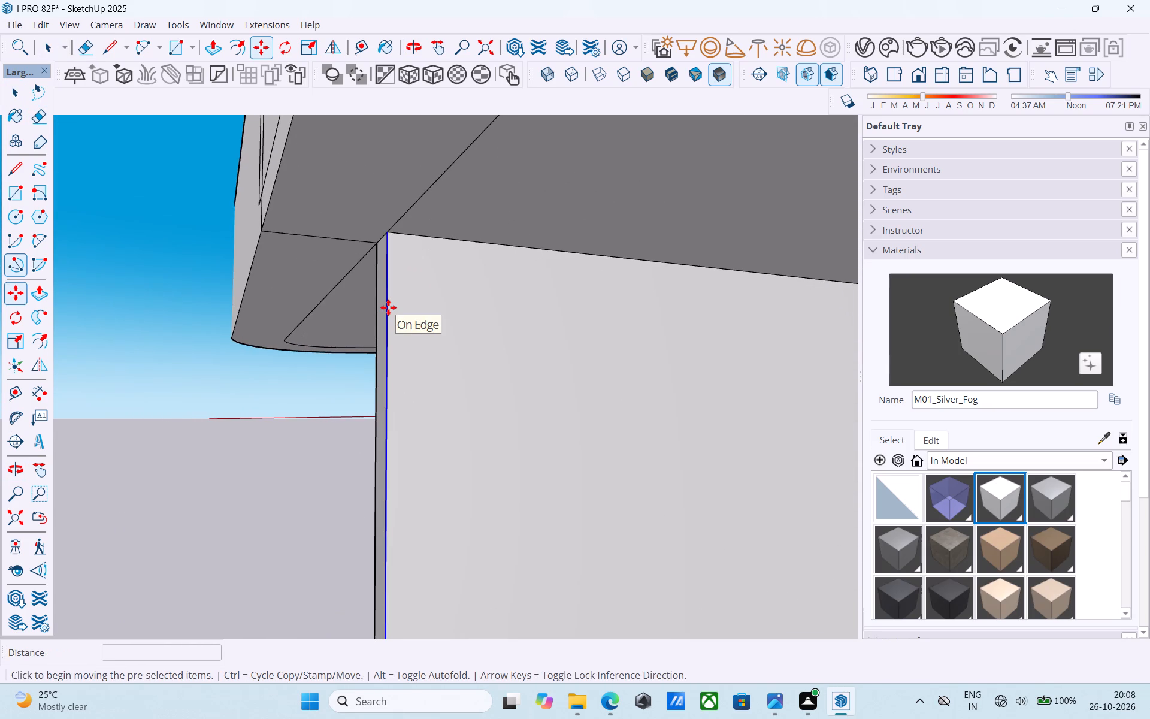
pyautogui.click(391, 234)
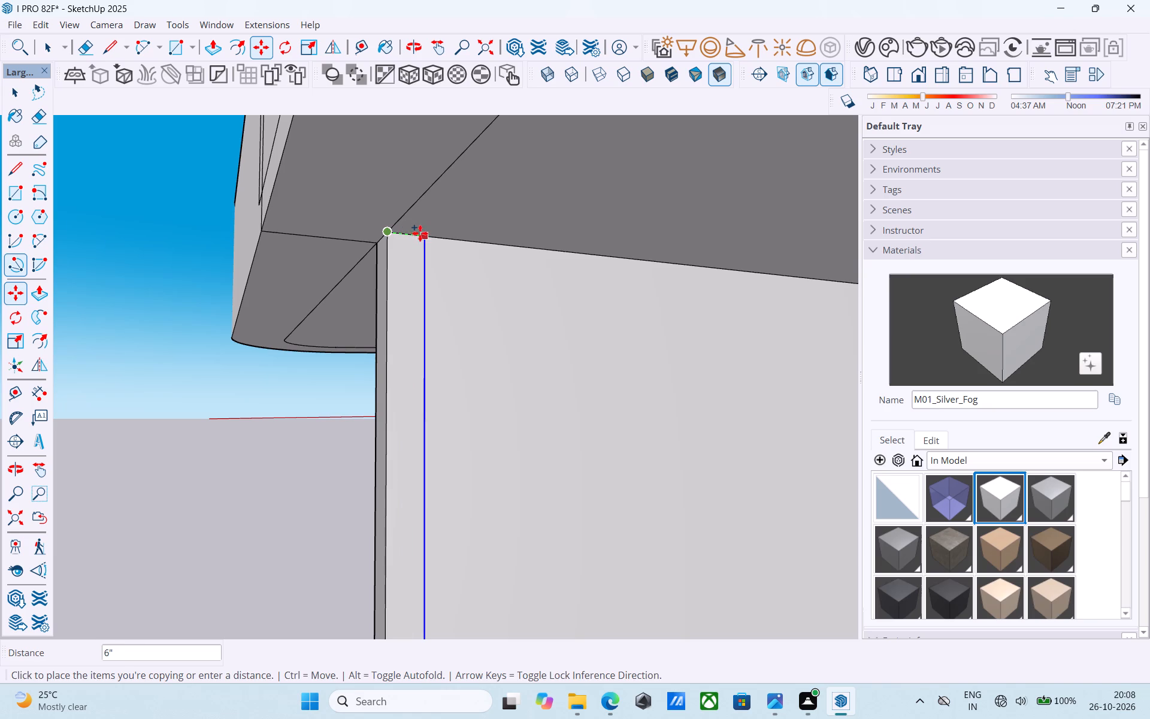
pyautogui.click(420, 233)
# Push/Pull the 6" strip on the partition wall 14' 6" to the opposite wall, enclosing the storey's open side.
pyautogui.press('space')
pyautogui.click(414, 290)
pyautogui.press('p')
pyautogui.click(414, 290)
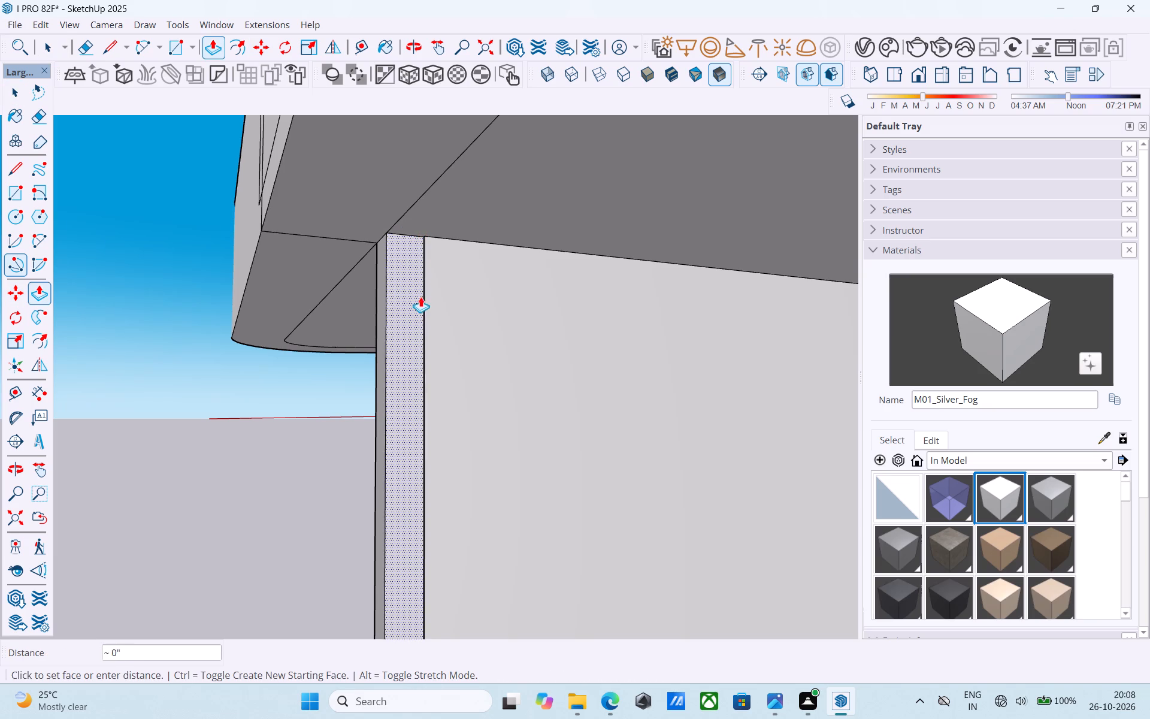
pyautogui.scroll(-10, 431, 302)
pyautogui.moveTo(434, 303); pyautogui.dragTo(774, 373, button='middle')
pyautogui.scroll(-6, 774, 373)
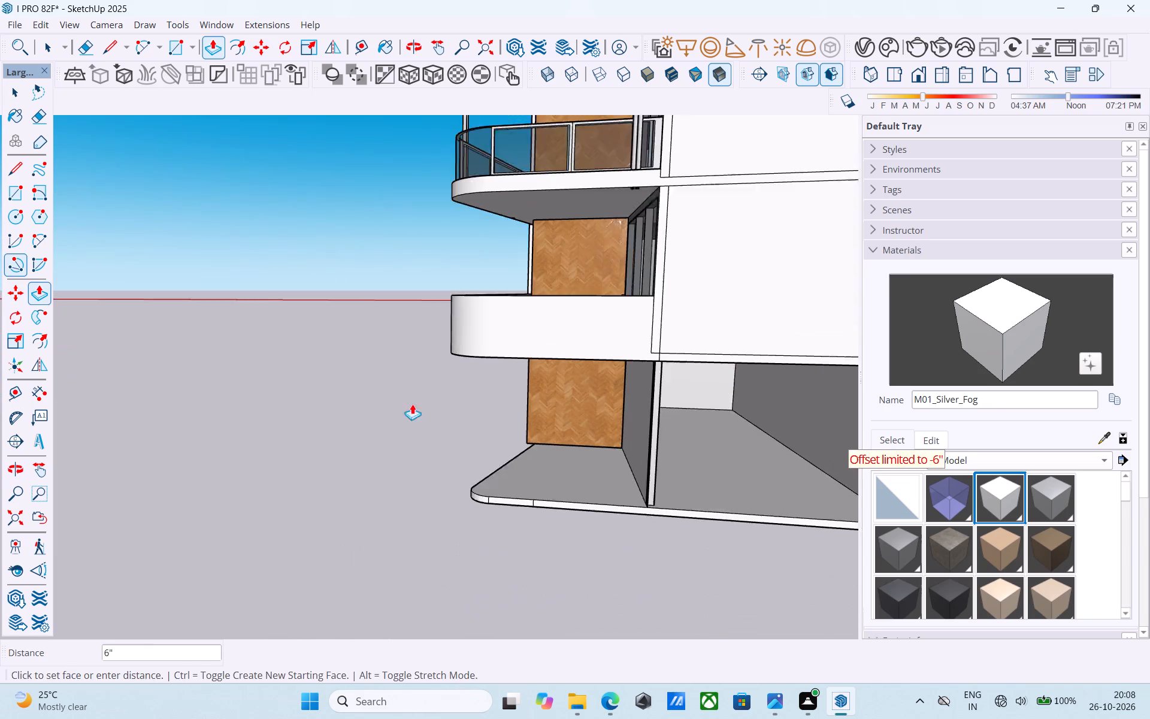
pyautogui.scroll(-4, 412, 404)
pyautogui.click(728, 411)
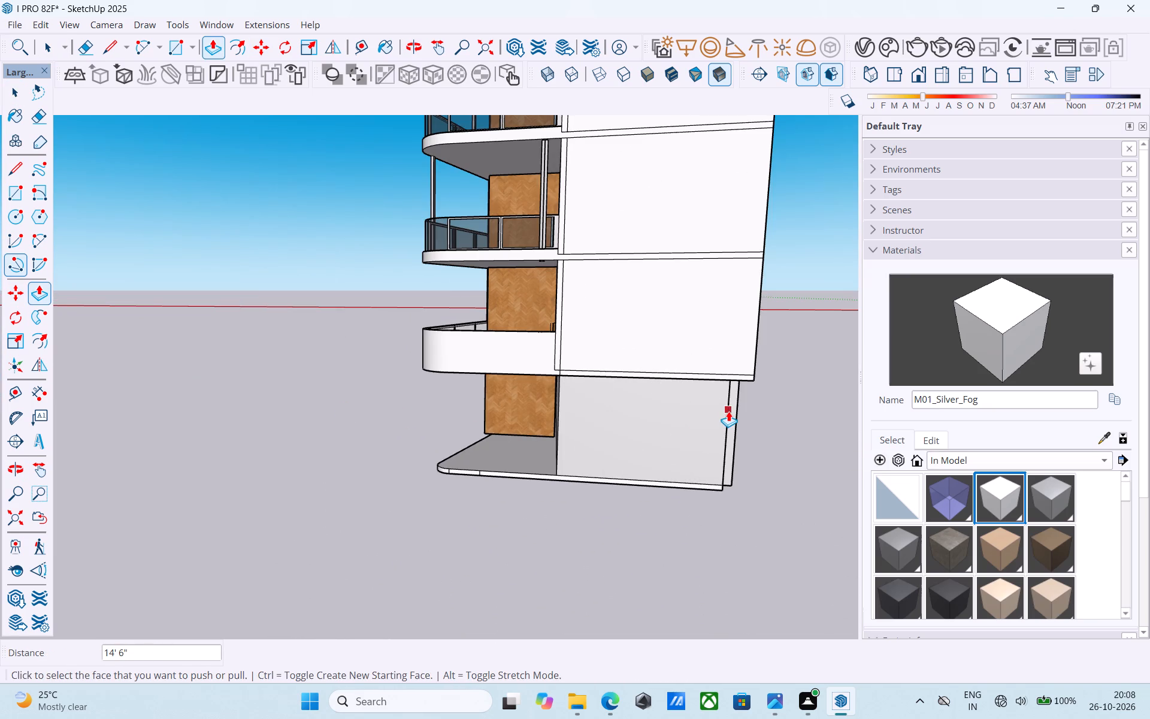